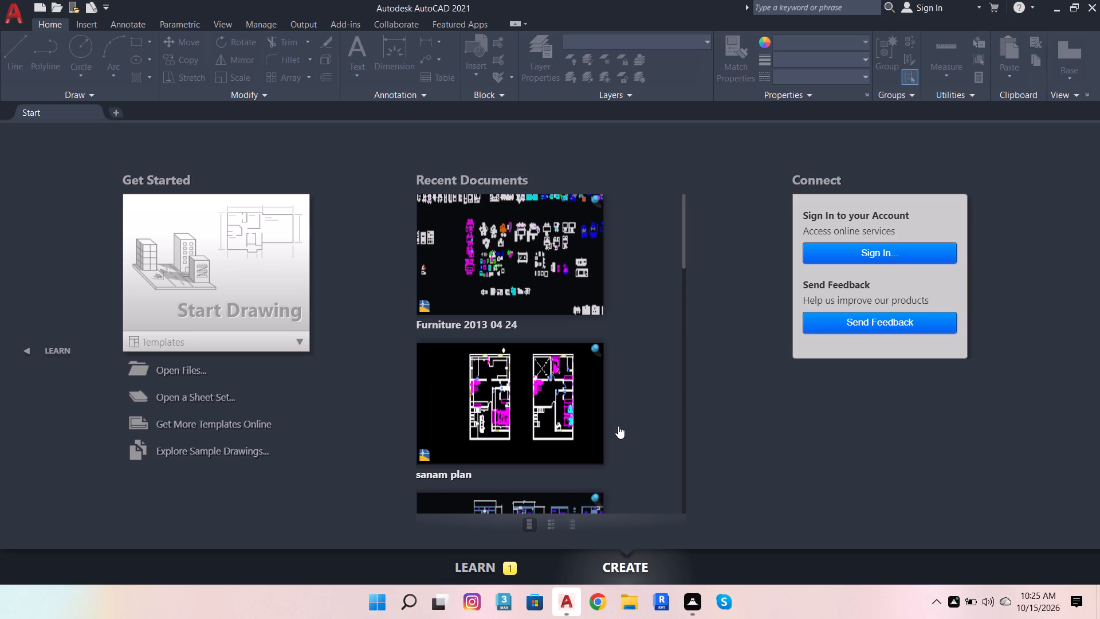
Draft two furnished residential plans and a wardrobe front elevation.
Start a new blank drawing.
click(221, 289)
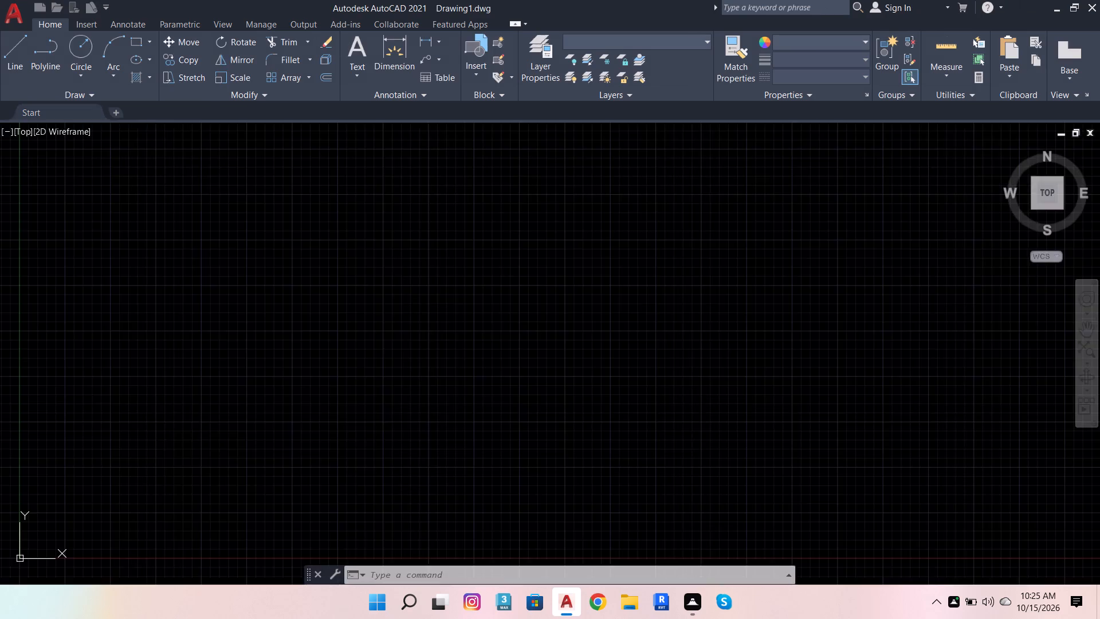
Open the Options settings and apply the Open and Save configuration as it stands.
click(443, 543)
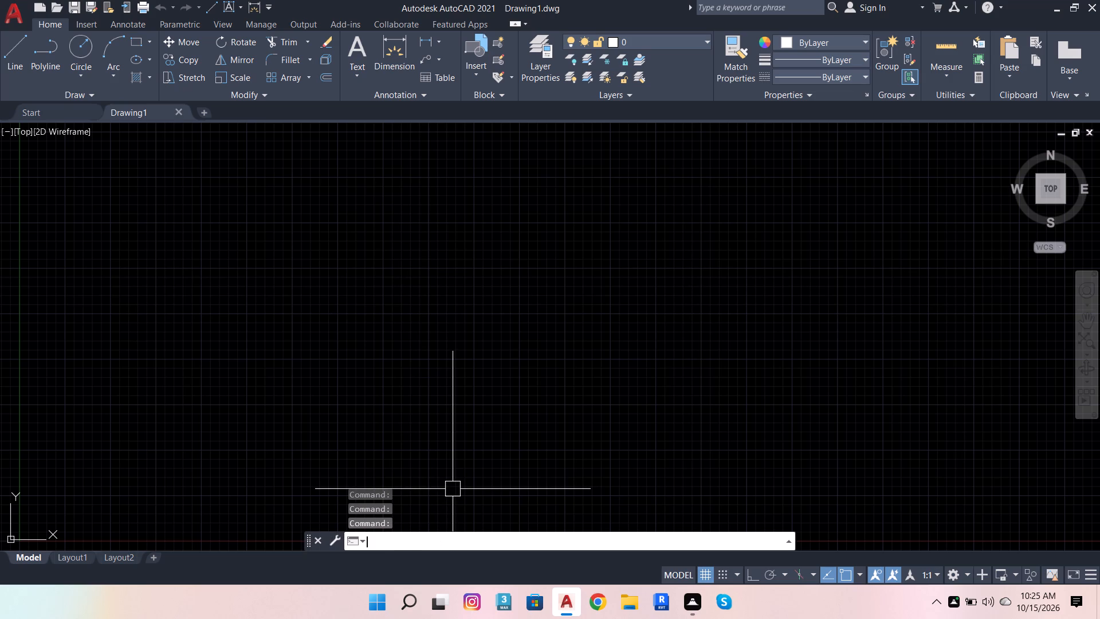
text(OP)
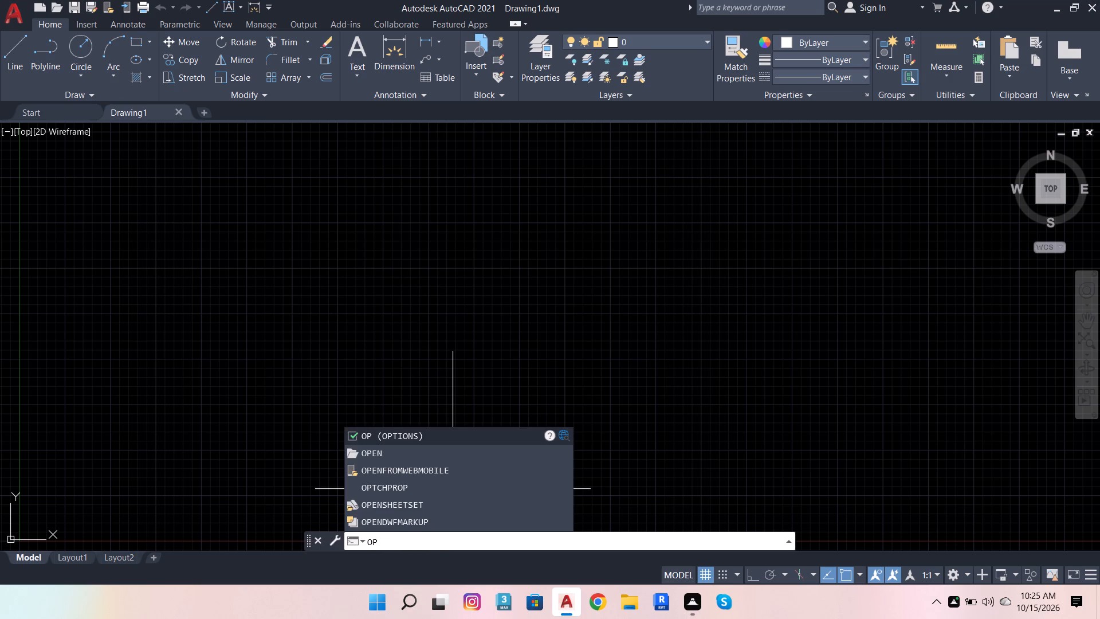
click(426, 429)
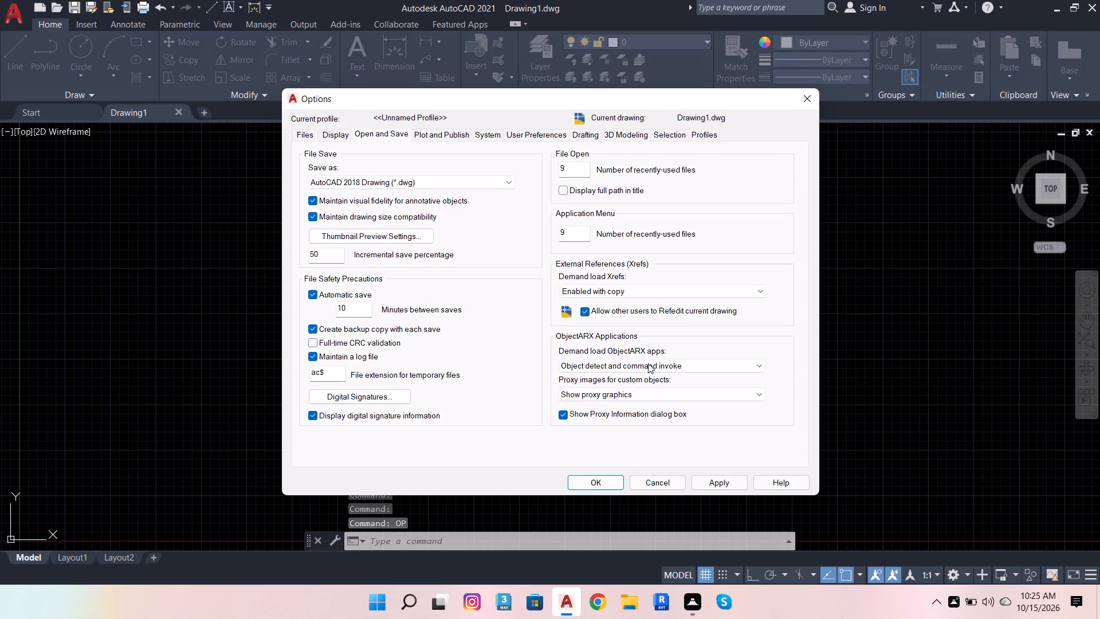
click(721, 488)
click(599, 483)
Configure the drawing units to Architectural length type with 0'-0" precision.
click(550, 544)
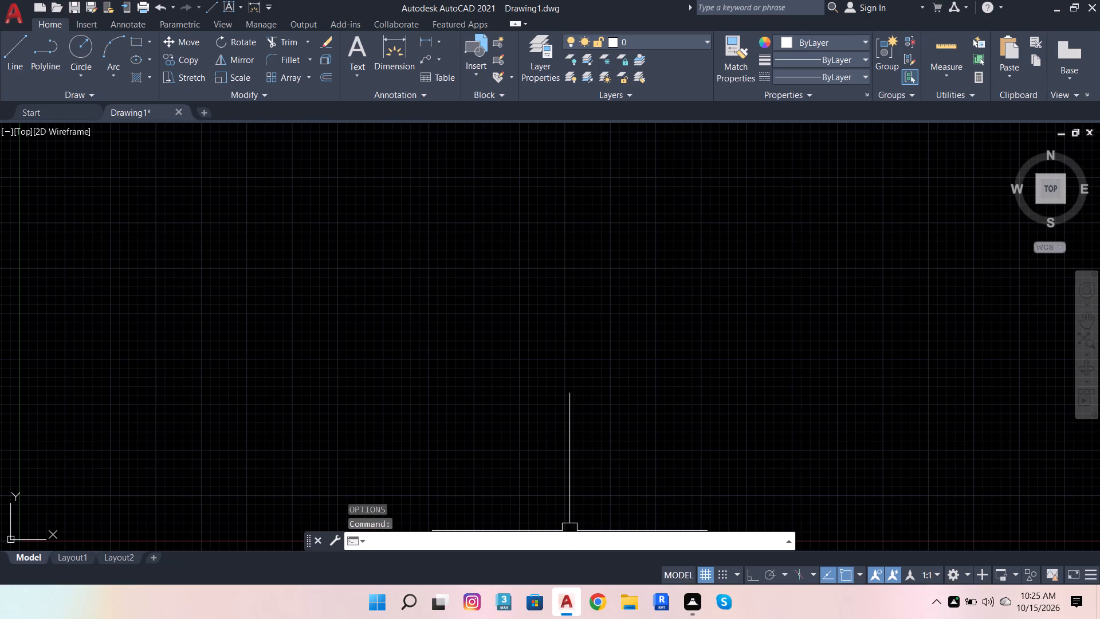
text(UNI)
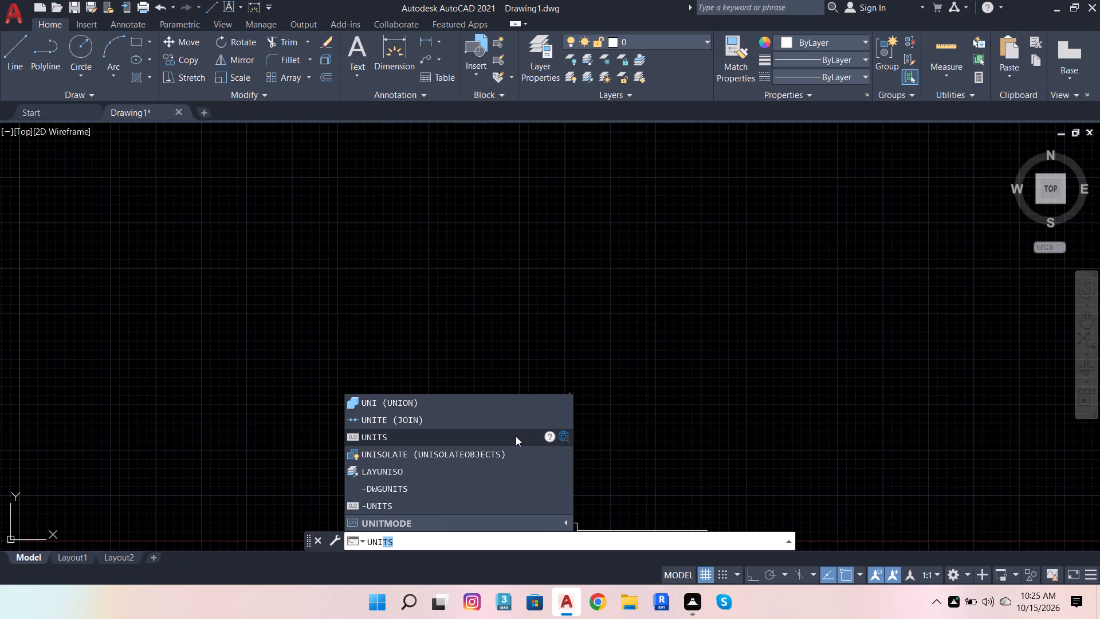
click(516, 436)
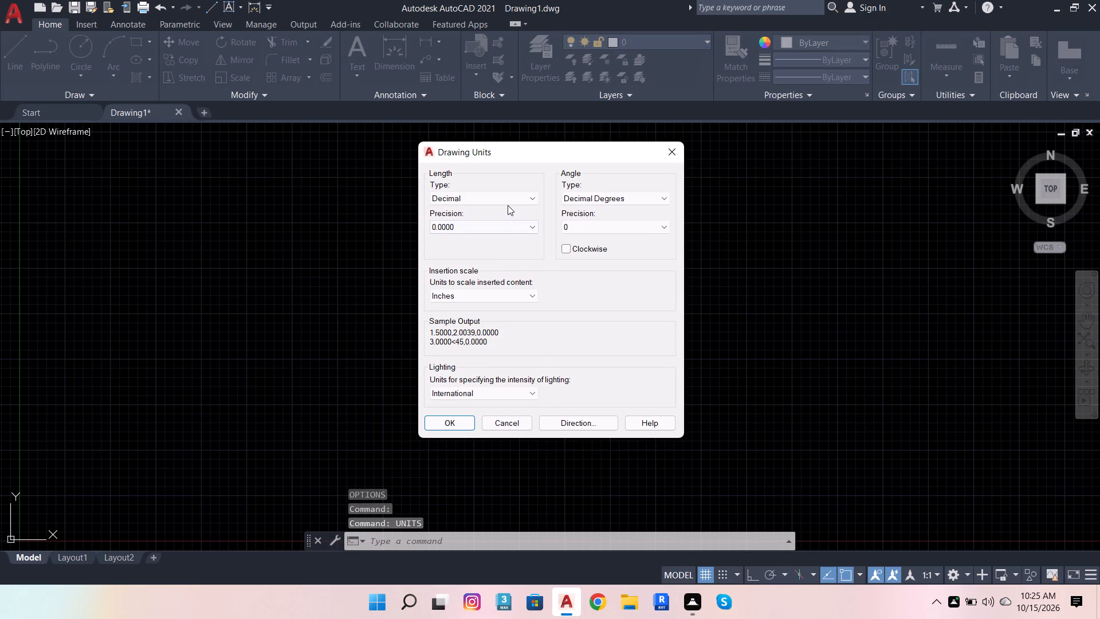
click(514, 198)
click(515, 209)
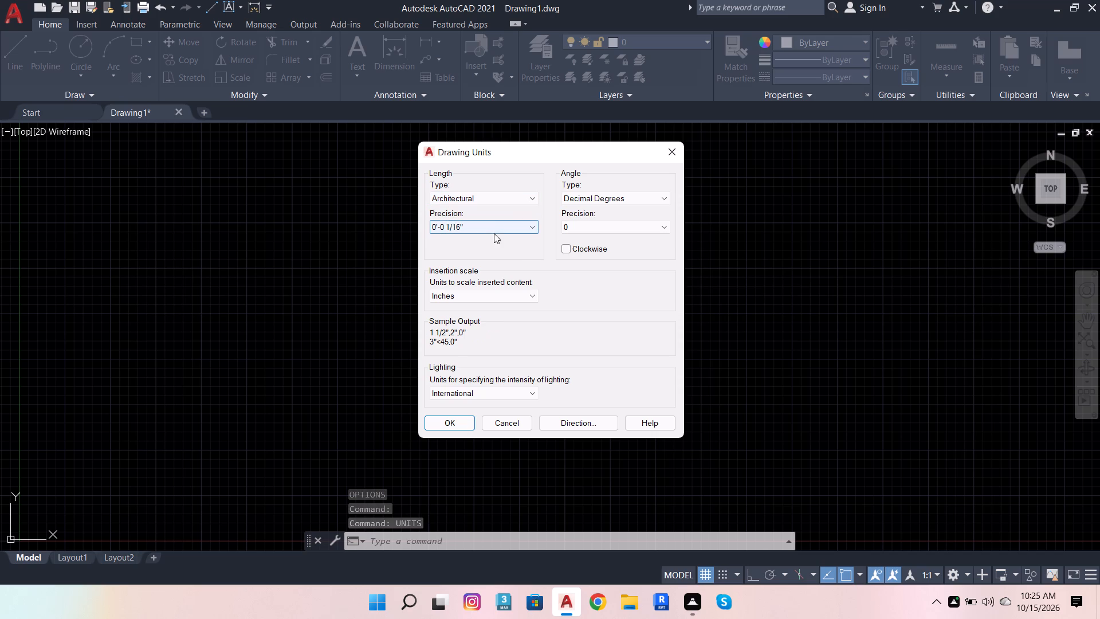
click(493, 226)
click(492, 239)
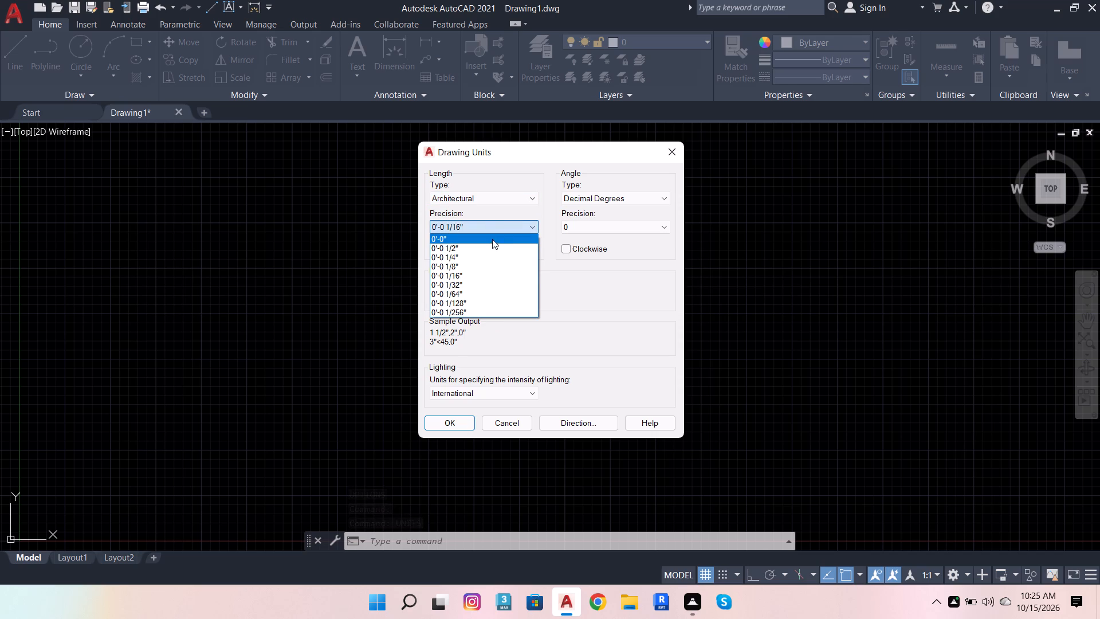
click(452, 421)
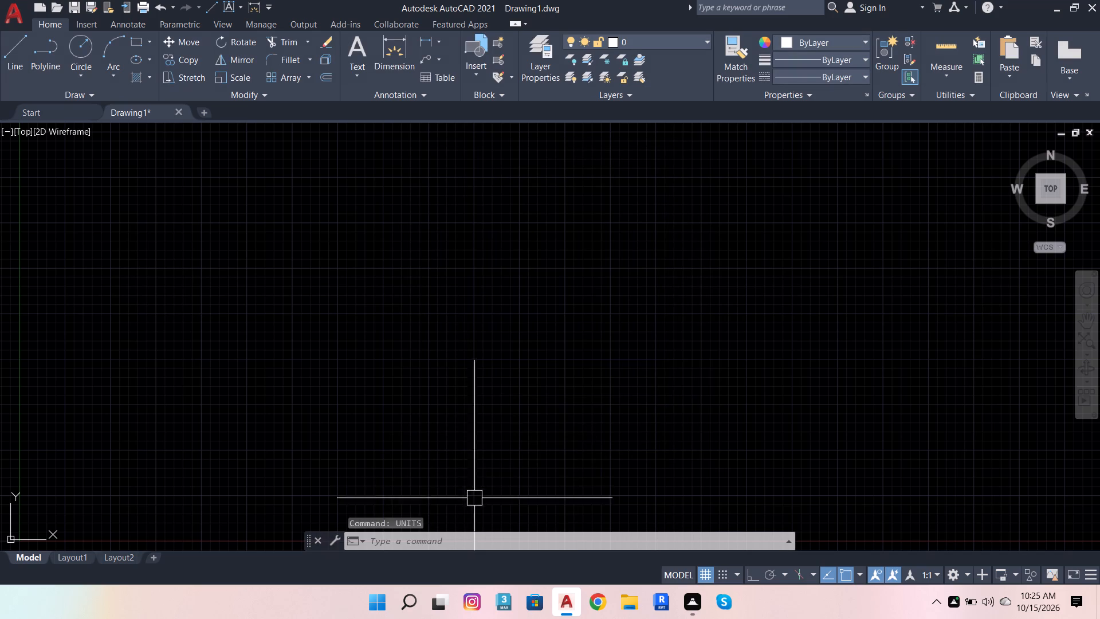
Set the model space limits with the default lower corner and an upper corner of 60',90'.
click(475, 539)
text(LIMIT)
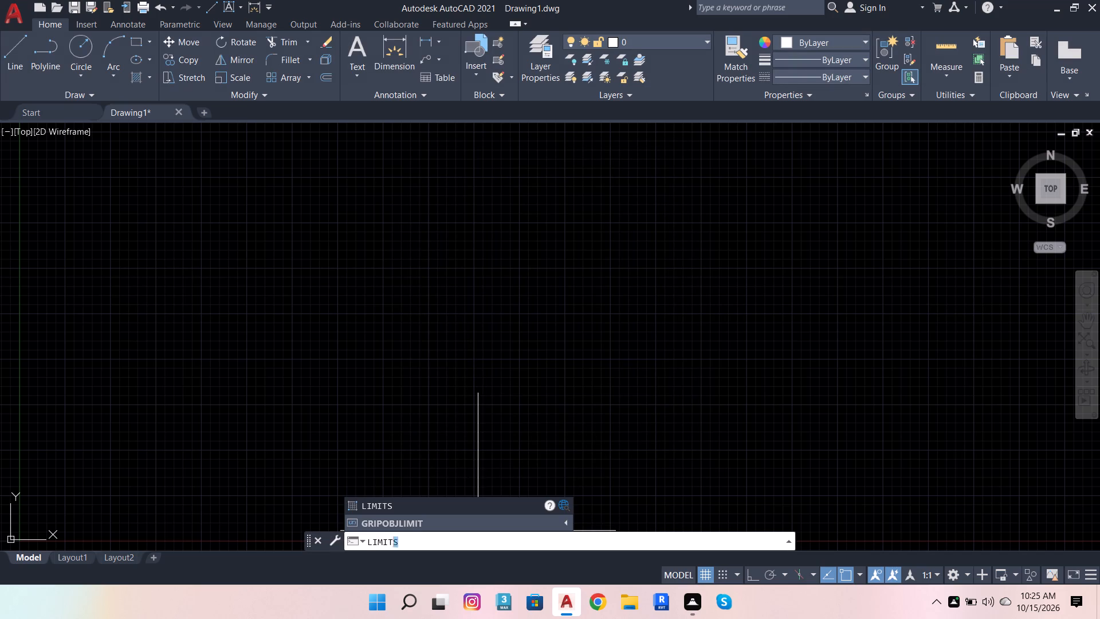
key(s)
key(Return)
key(Return)
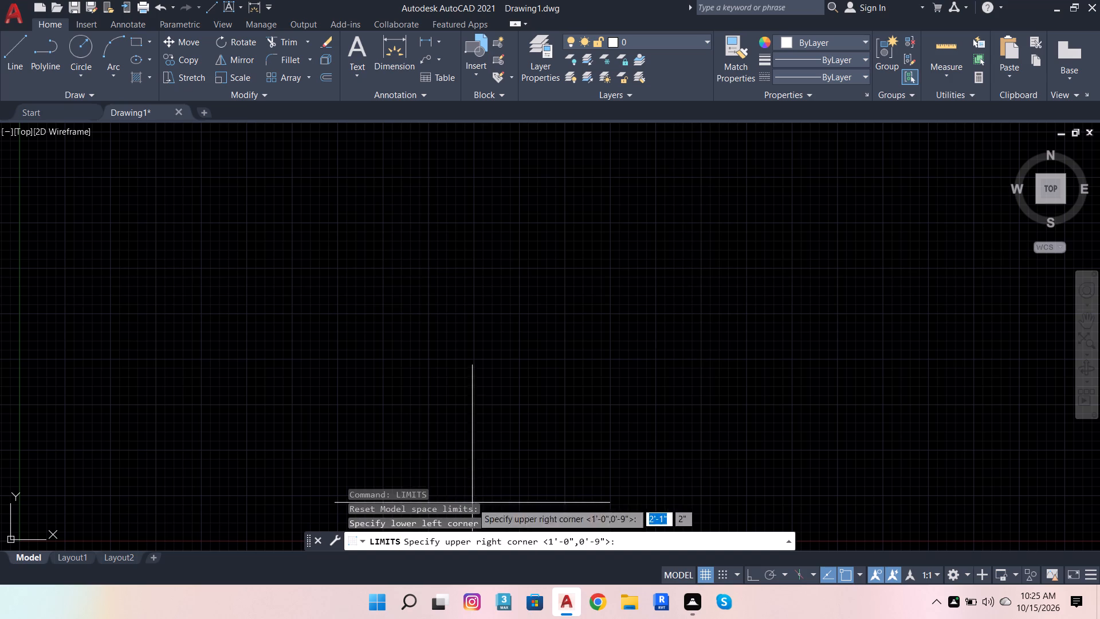
click(647, 550)
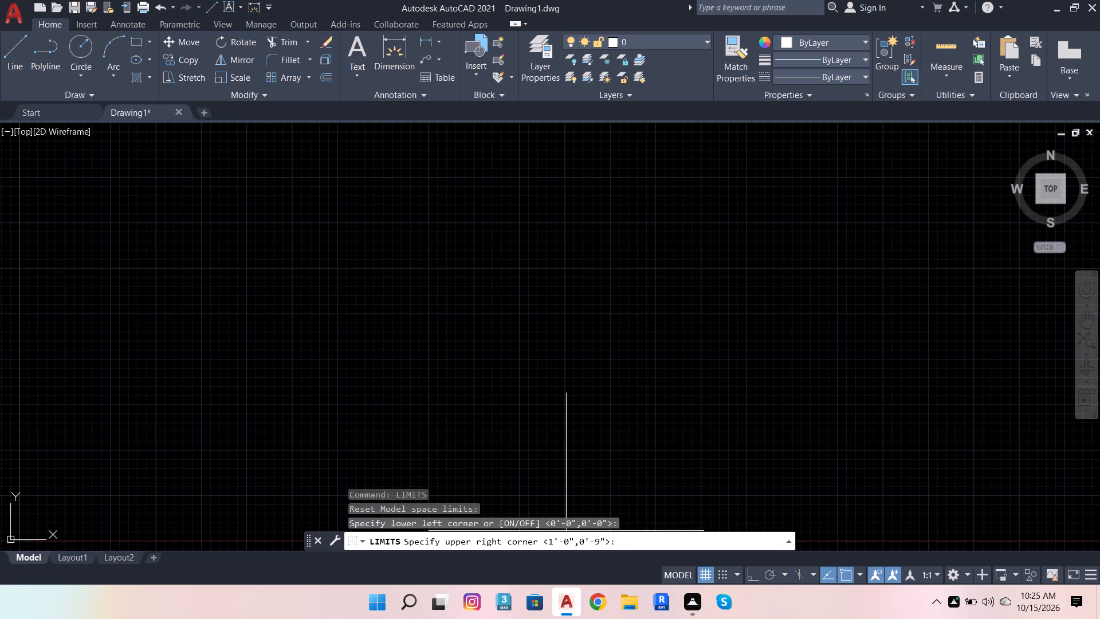
text(60',90')
key(Return)
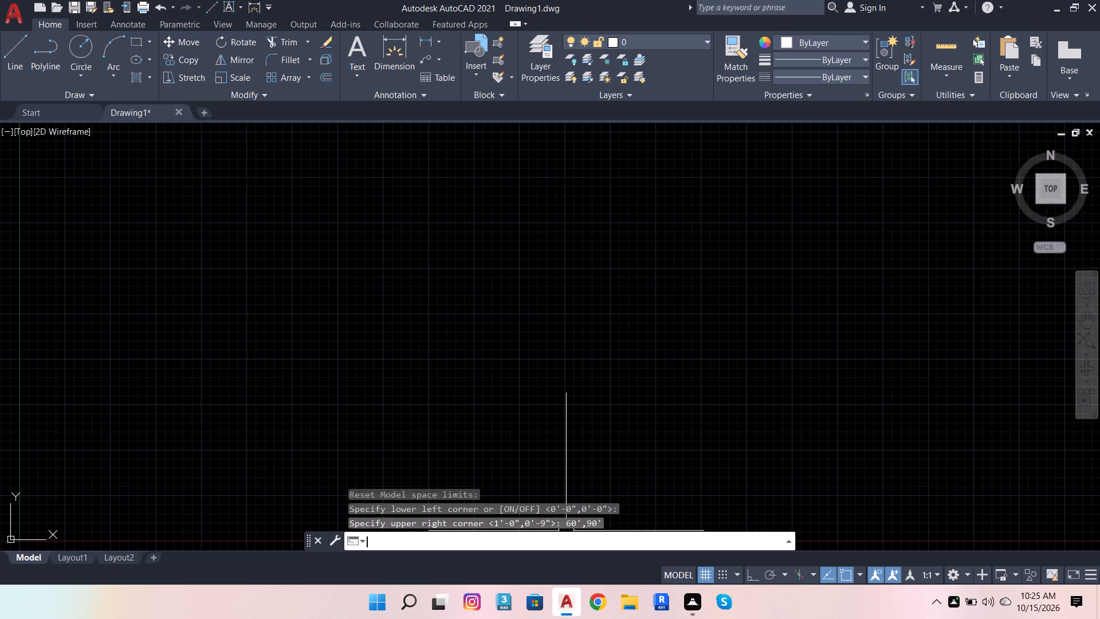
key(z)
key(Return)
key(a)
key(Return)
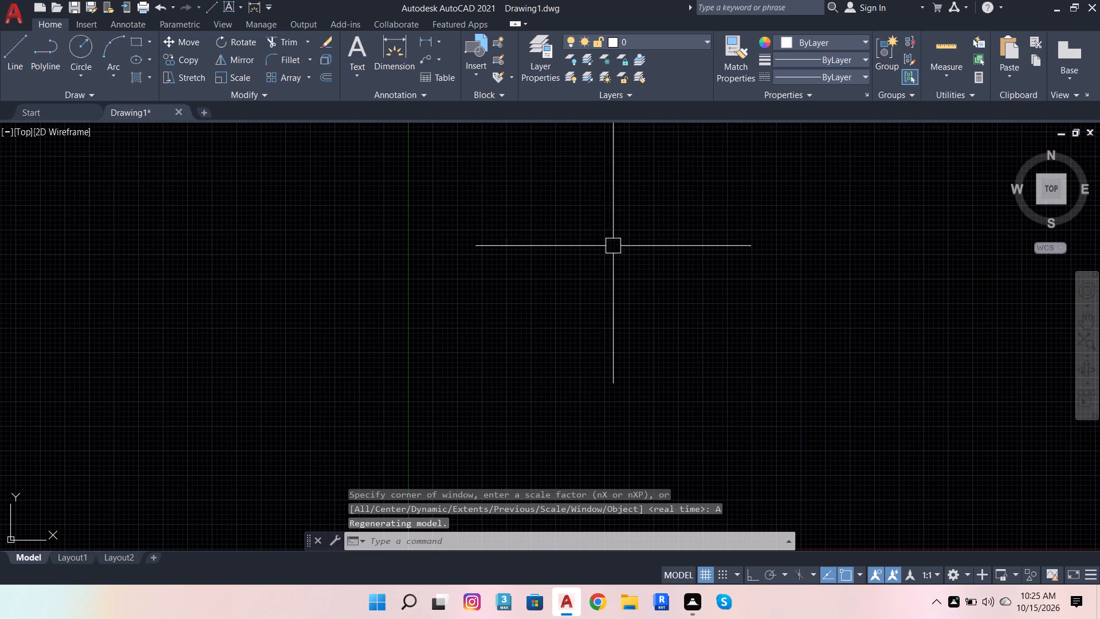
Switch to File Explorer and copy the recent image file day7(1).0, the wardrobe front elevation.
scroll(658, 420, up, 1)
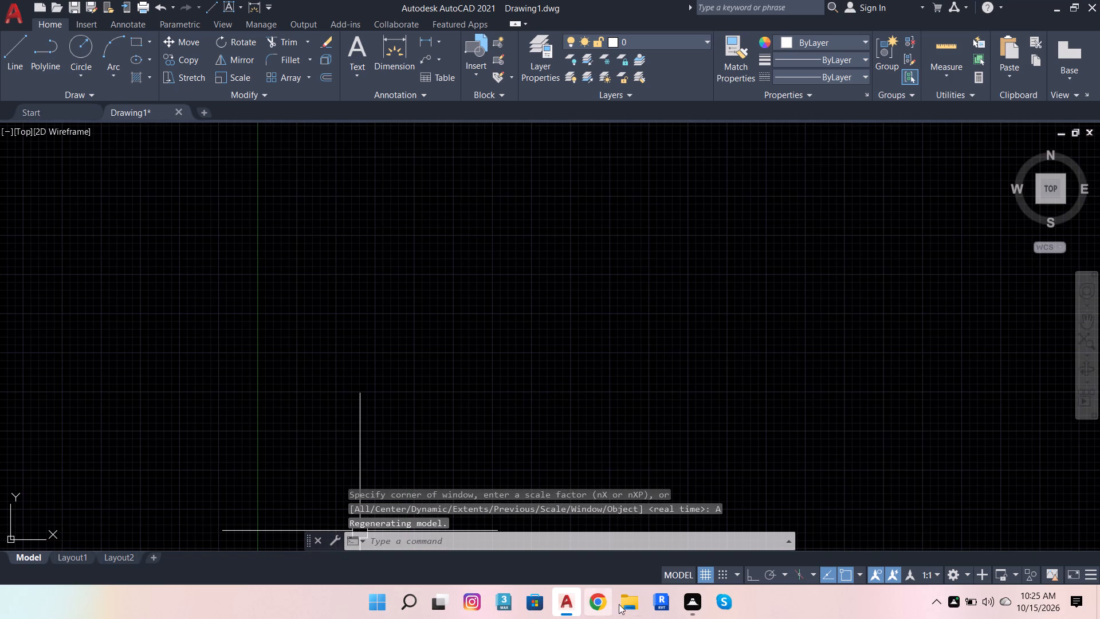
click(625, 600)
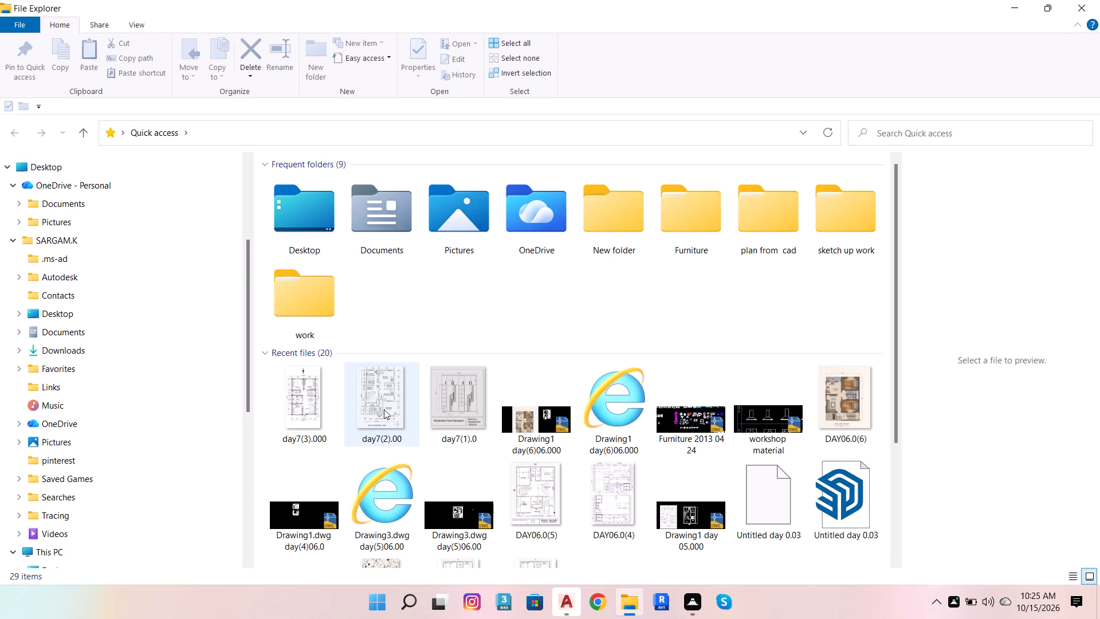
click(464, 416)
right_click(464, 416)
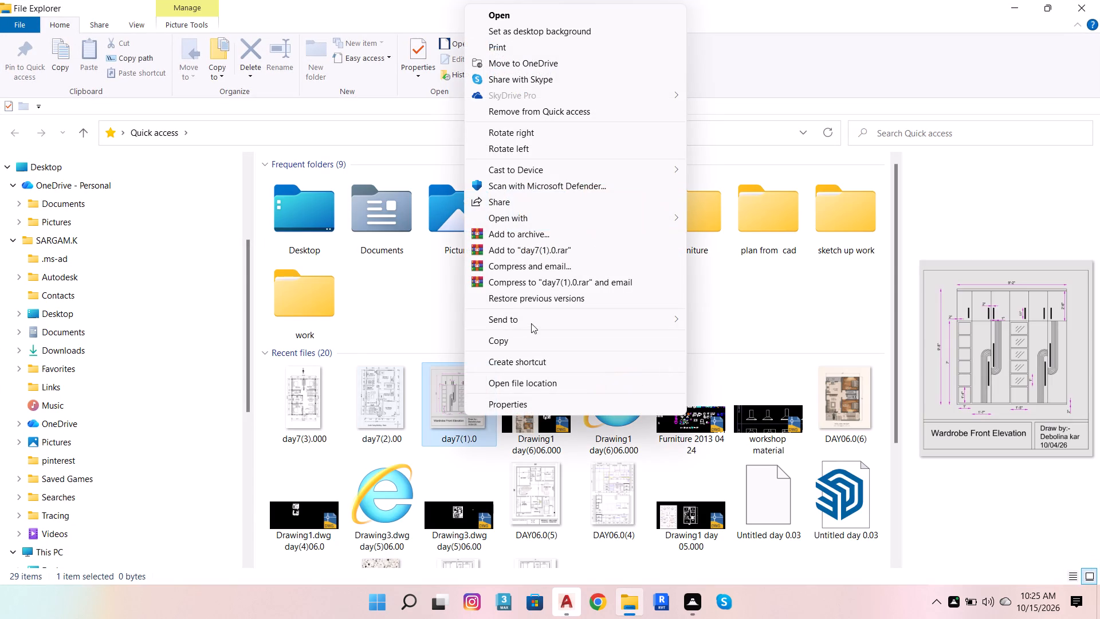
click(531, 338)
click(1099, 0)
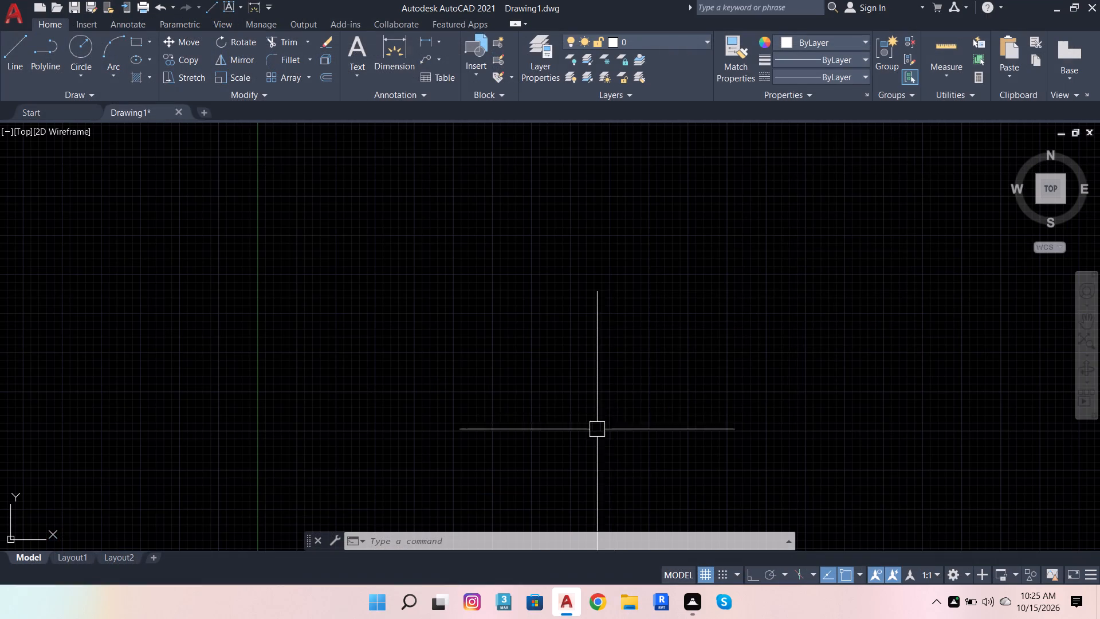
Paste the wardrobe image into the drawing near the origin at about 19'-7",1'-9", scaling it freehand and keeping it upright with Ortho on.
scroll(535, 363, down, 3)
scroll(564, 387, up, 2)
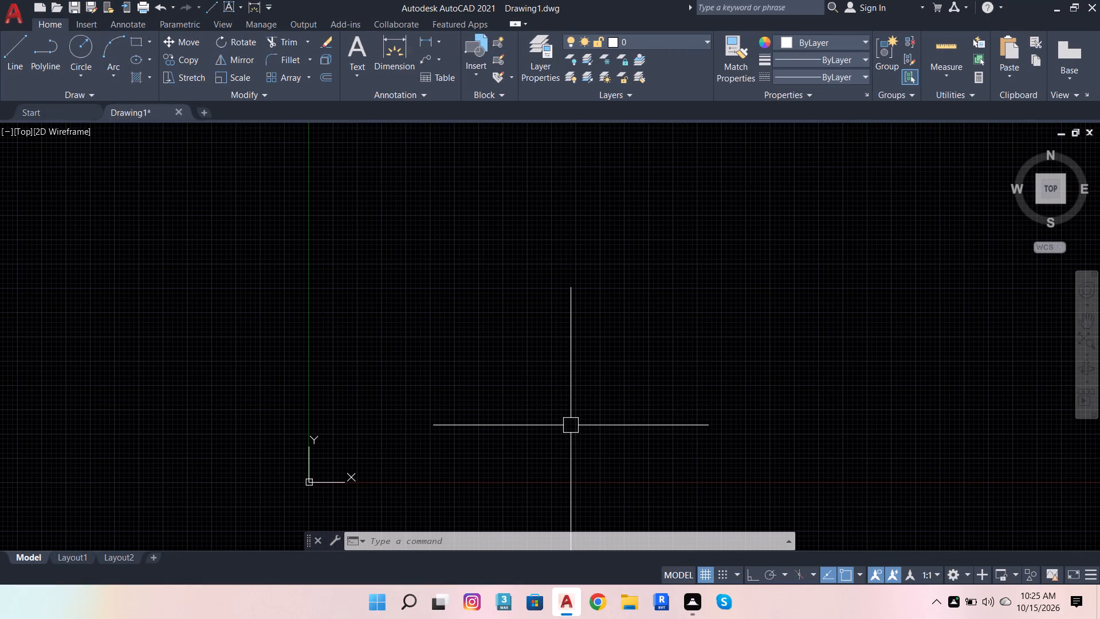
key(ctrl+v)
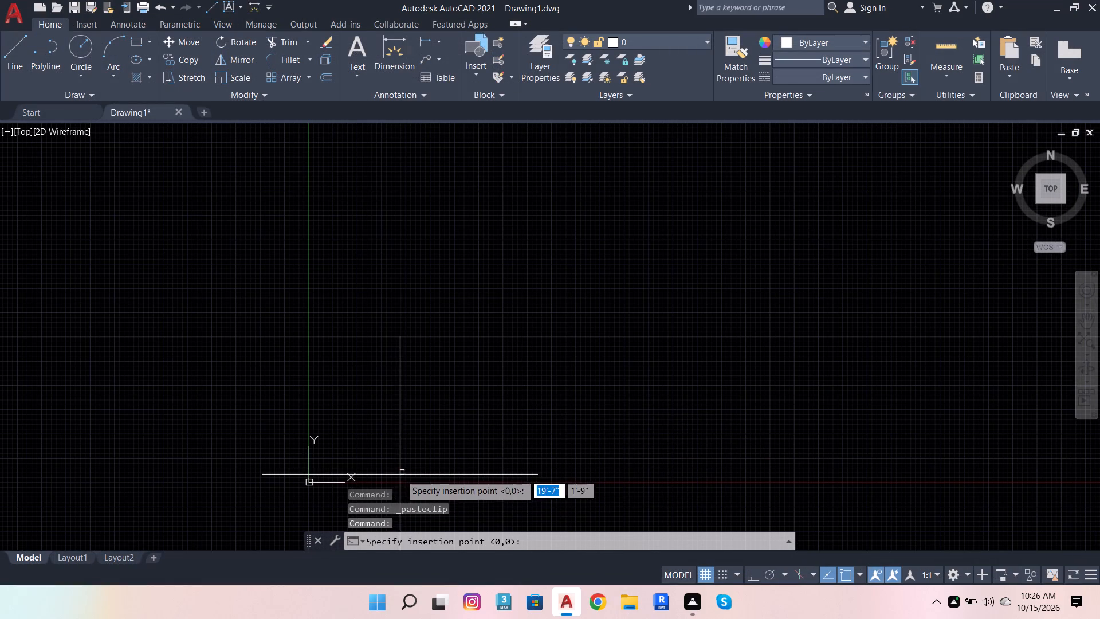
click(400, 475)
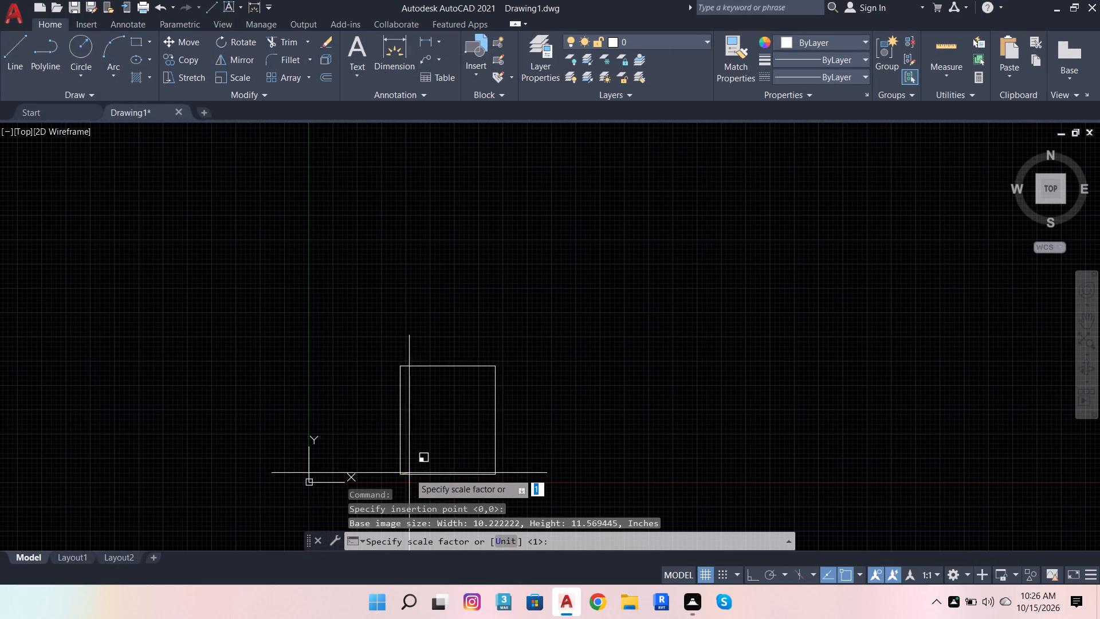
click(411, 472)
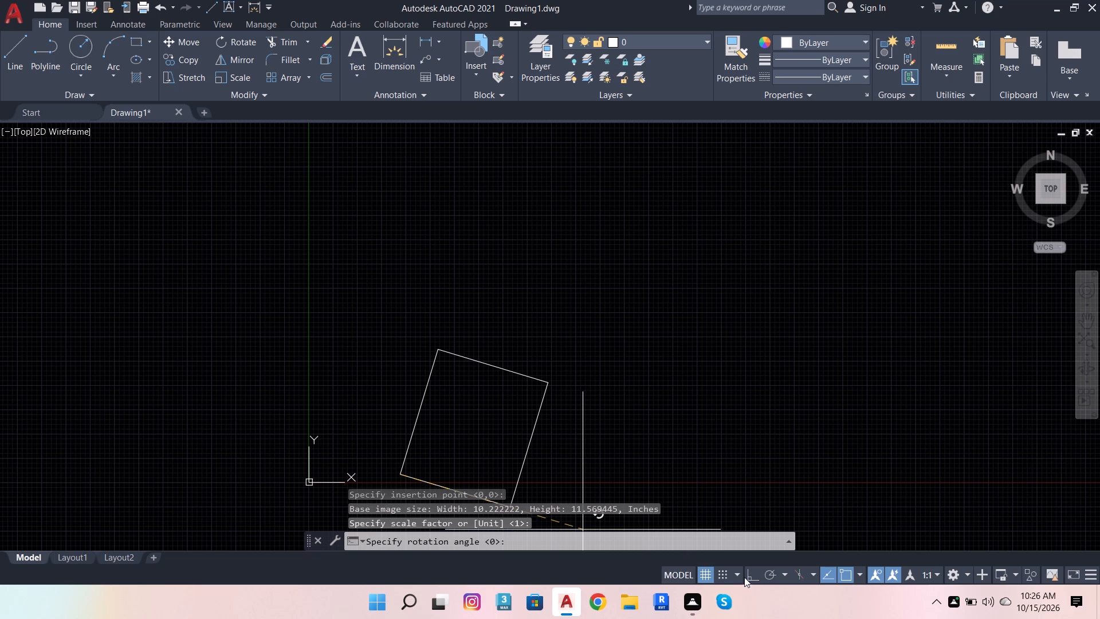
click(756, 579)
click(580, 418)
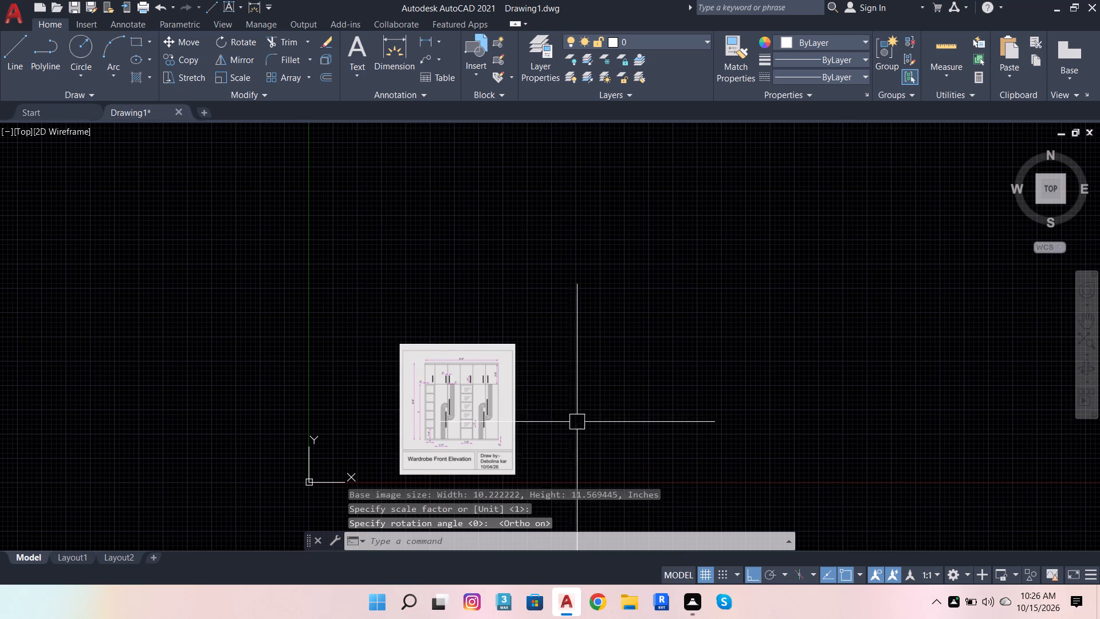
Draw the wardrobe outline beside the reference image with Line, making a 9'2" horizontal top edge and continuing straight down from its far end.
scroll(462, 448, up, 3)
scroll(451, 380, down, 1)
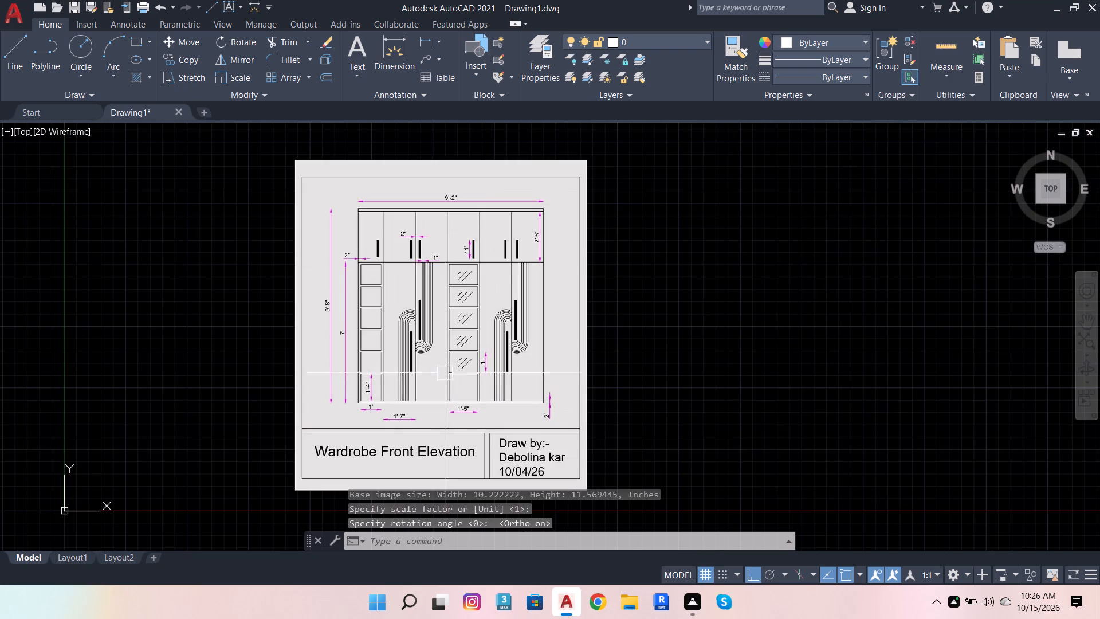
scroll(512, 217, up, 1)
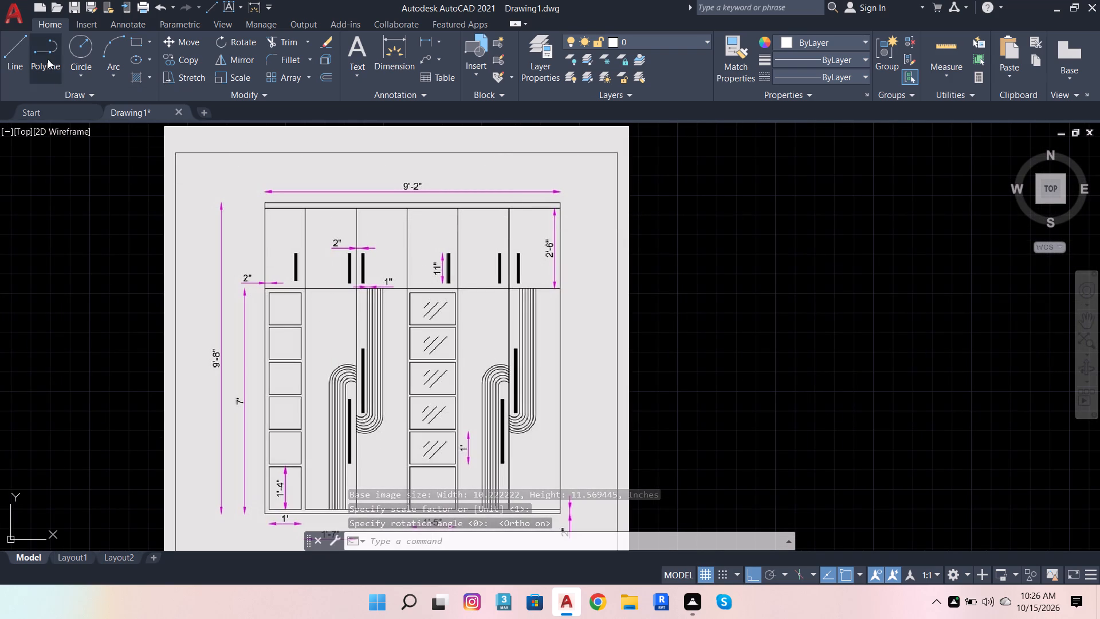
click(25, 48)
scroll(592, 373, down, 2)
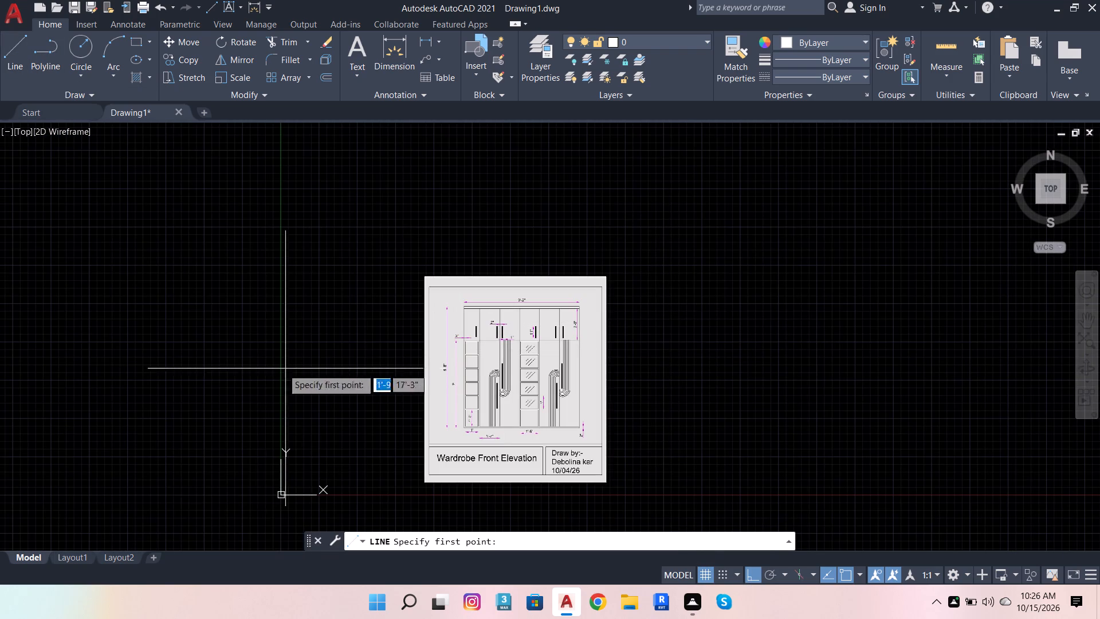
click(295, 320)
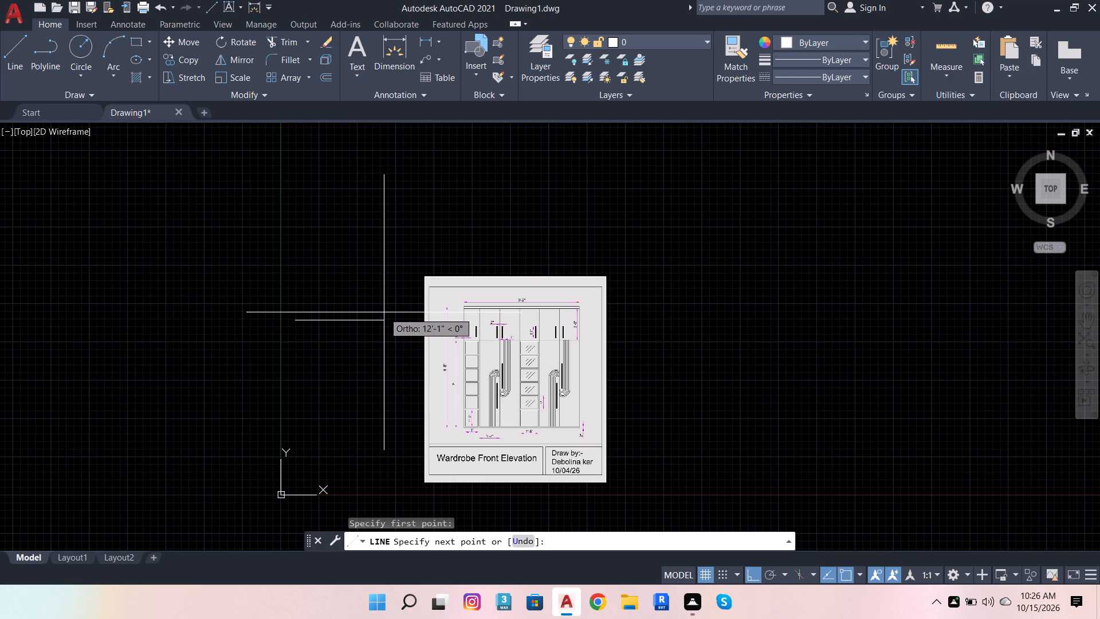
scroll(384, 312, up, 2)
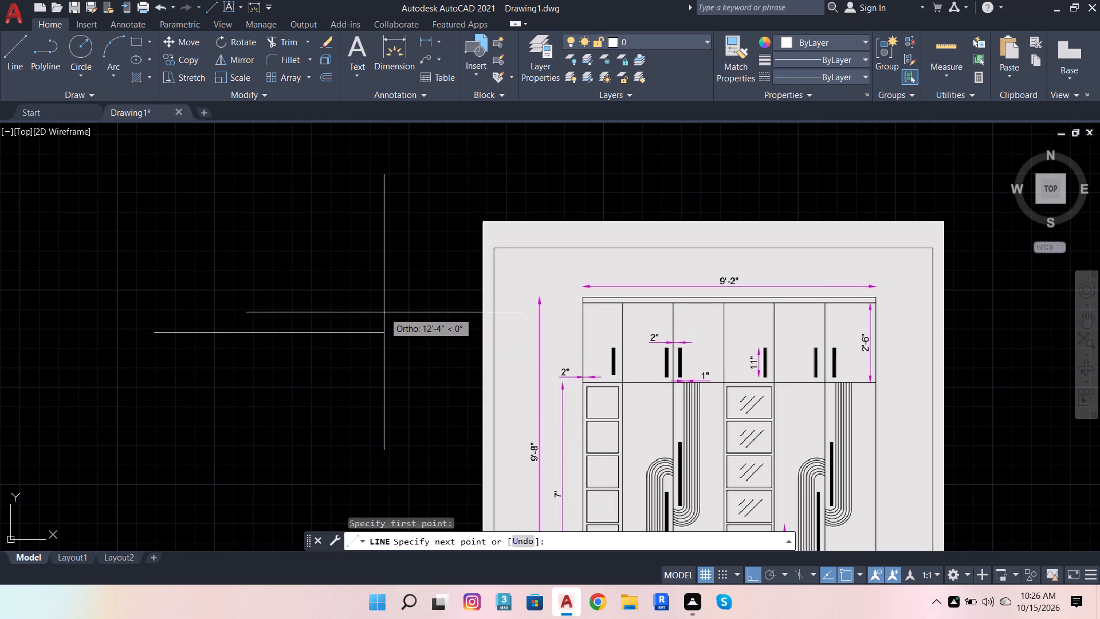
text(9')
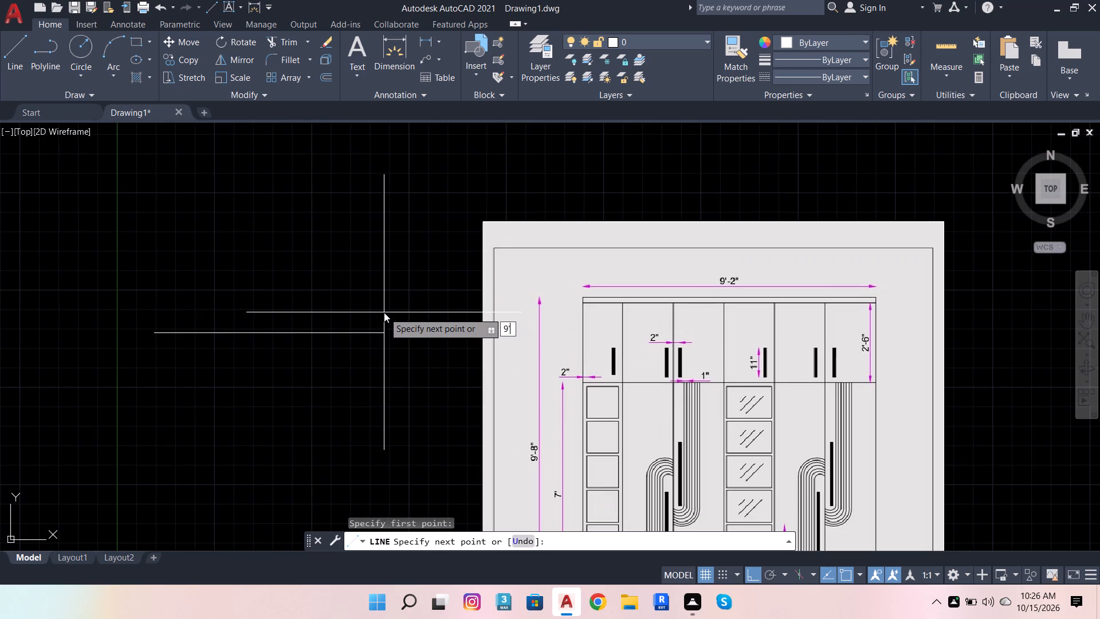
key(2)
key(Return)
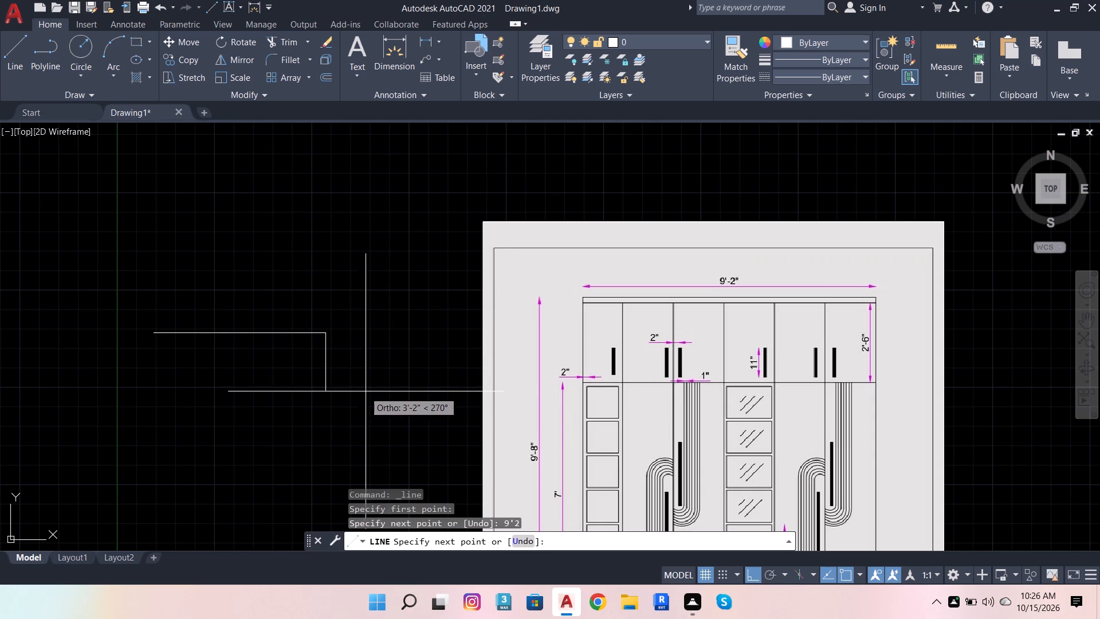
scroll(374, 386, down, 1)
scroll(351, 428, up, 1)
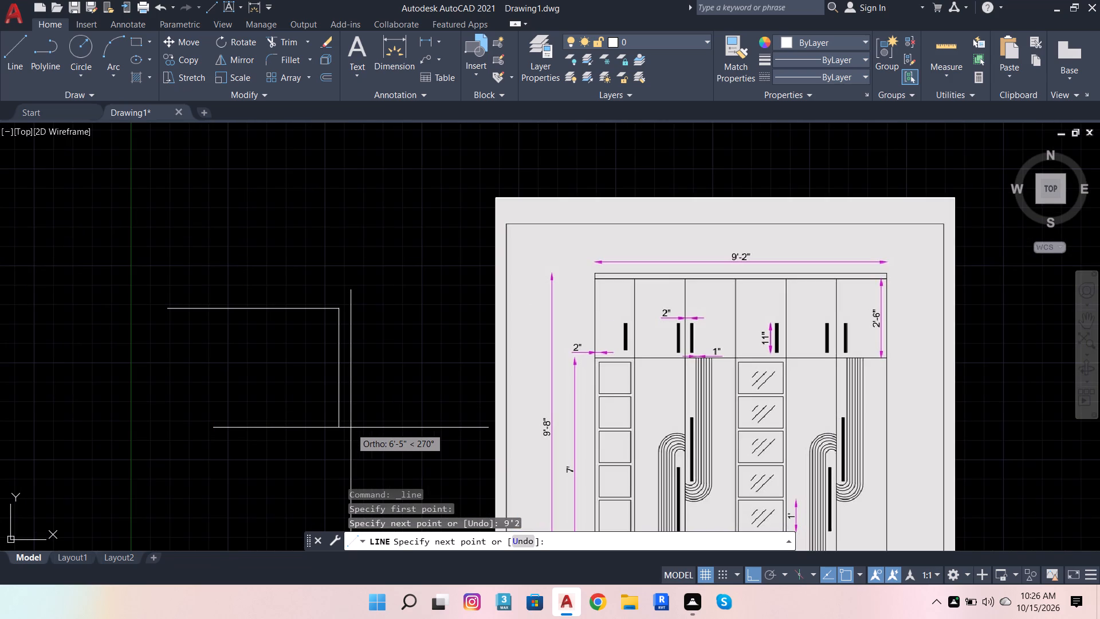
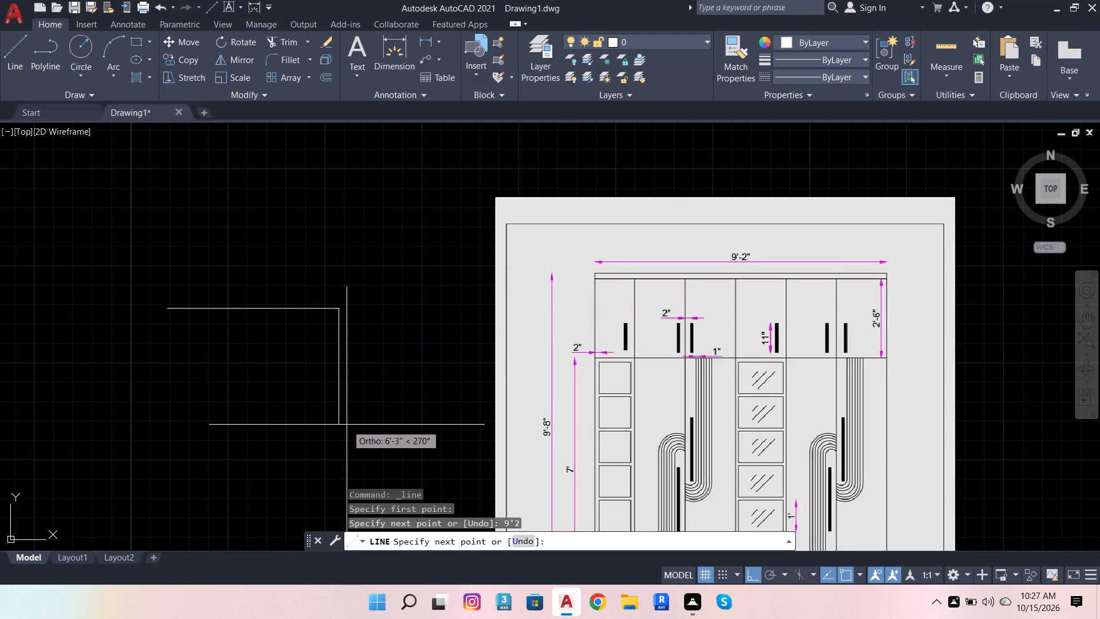
Complete the wardrobe outline with 2'6" and 7' segments down the right side, a 9'2" bottom edge, and a left side closing at the start corner.
text(2'6)
key(Return)
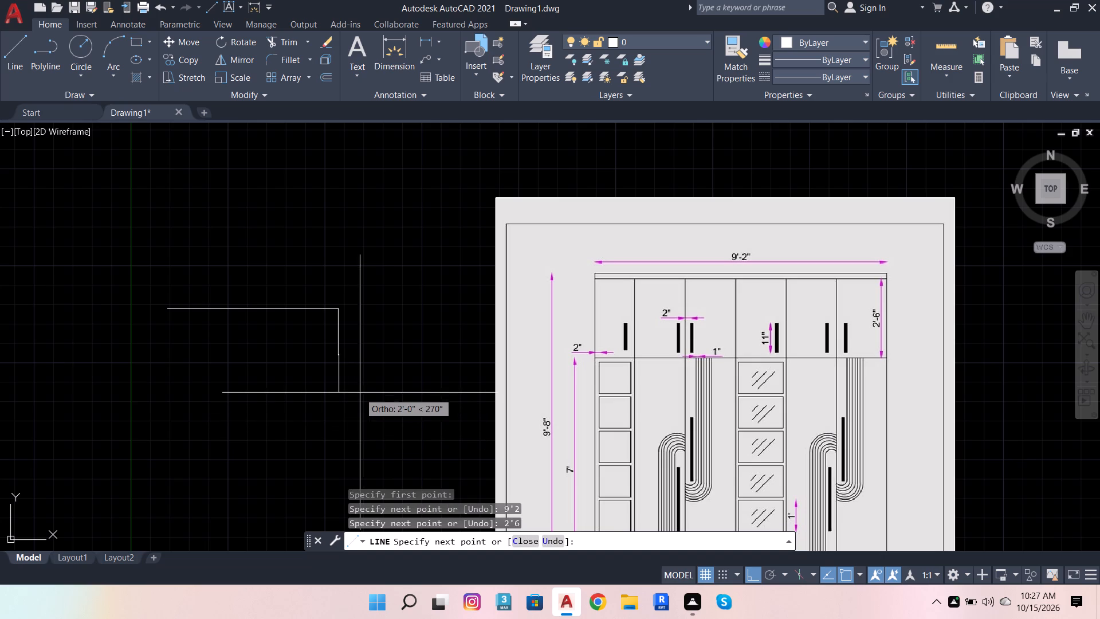
scroll(362, 390, down, 1)
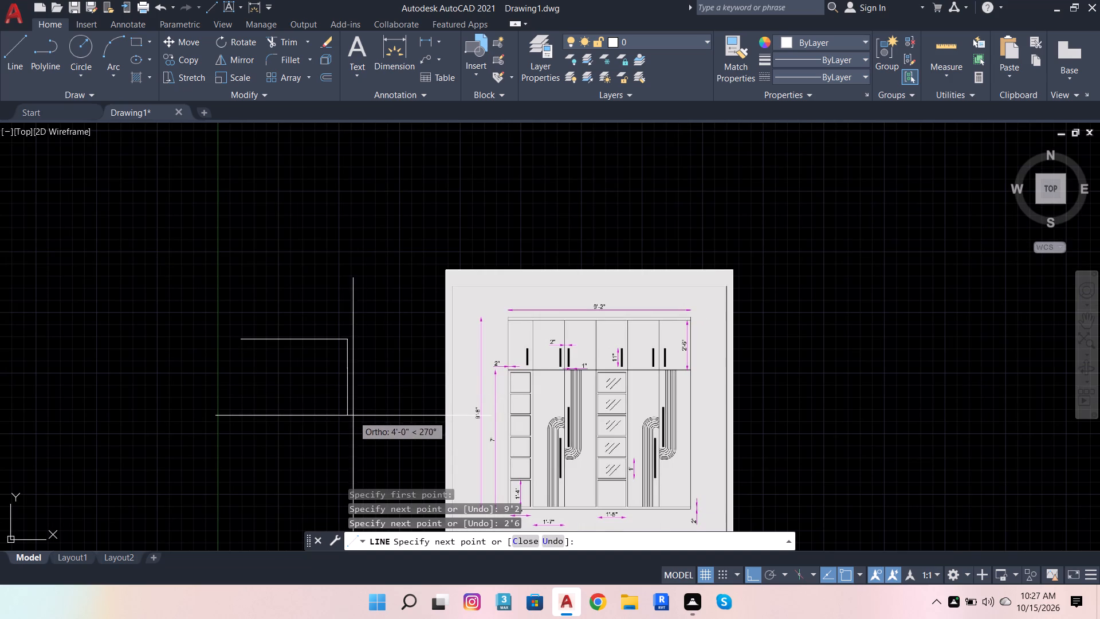
scroll(415, 371, down, 2)
scroll(368, 412, up, 2)
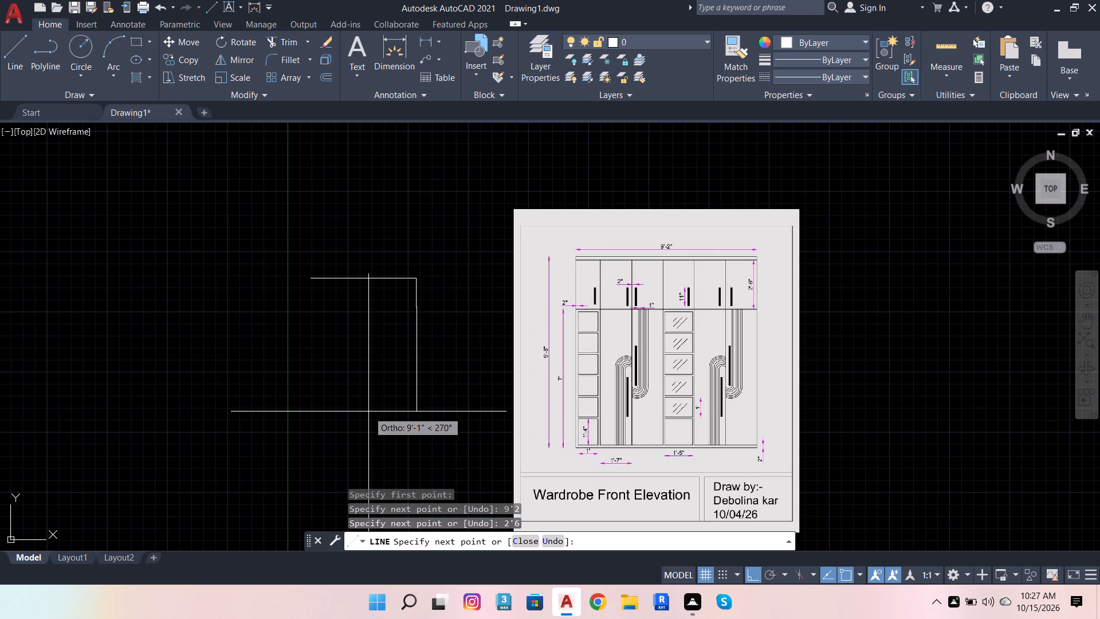
text(7')
key(Return)
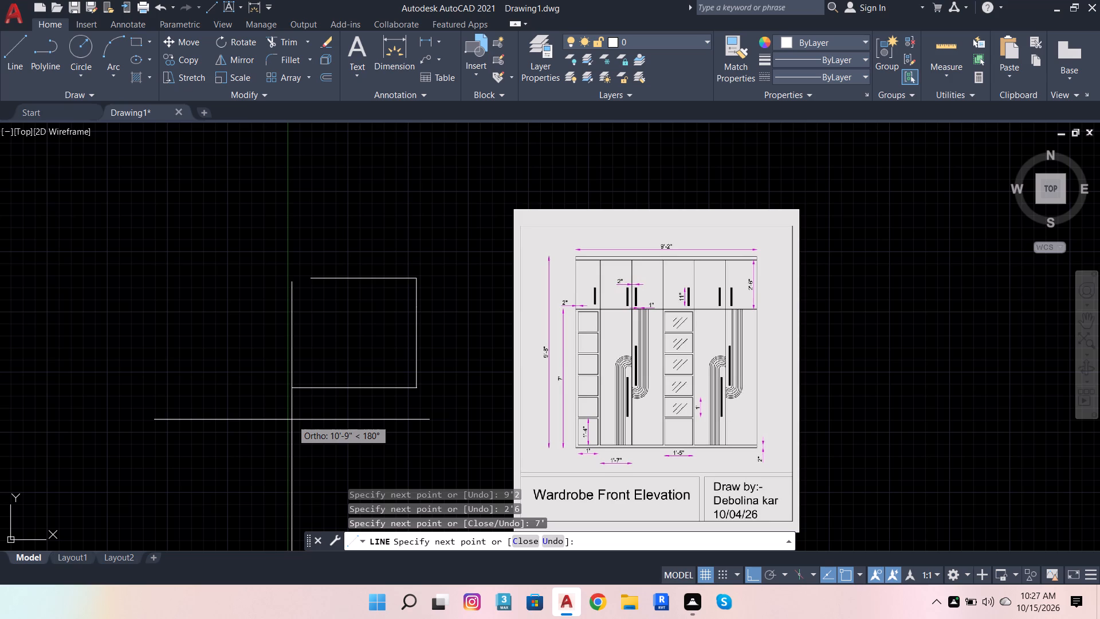
text(9'2)
key(Return)
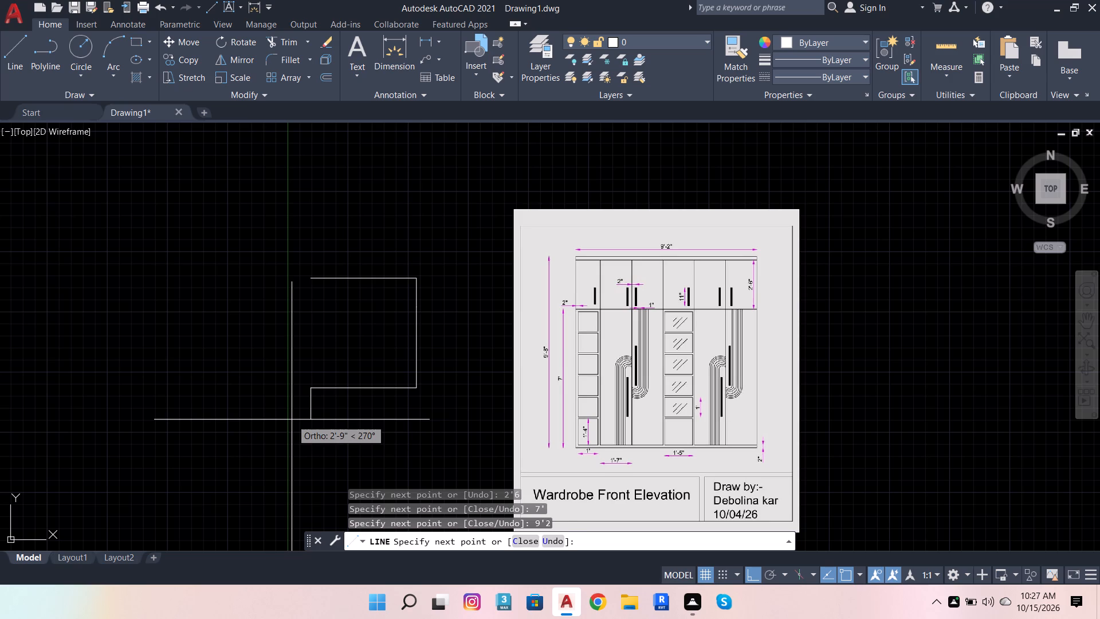
click(319, 278)
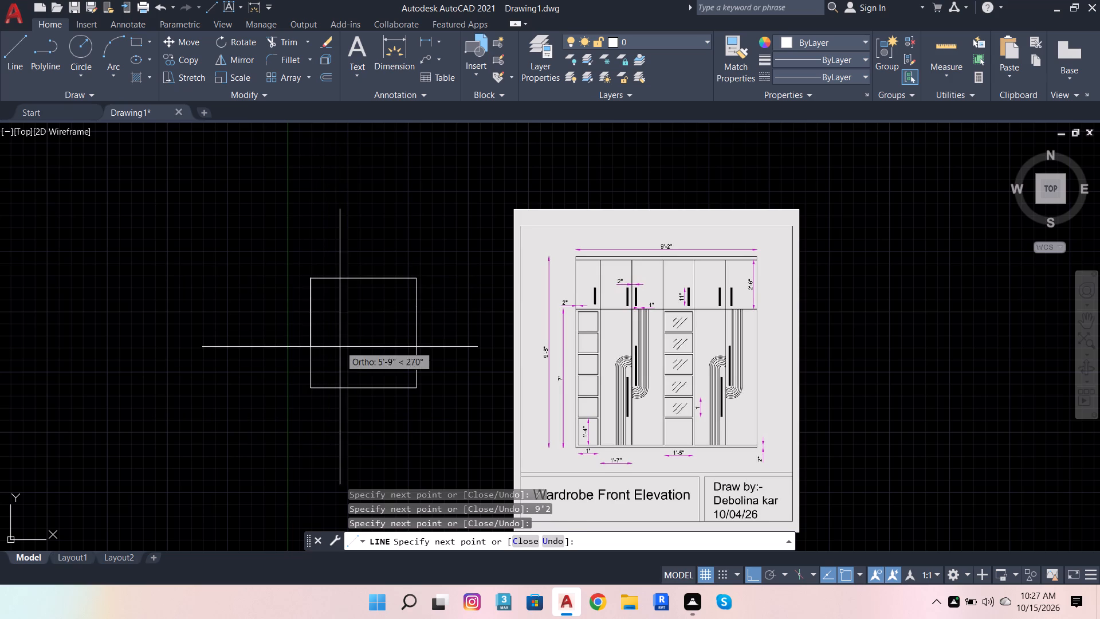
key(Escape)
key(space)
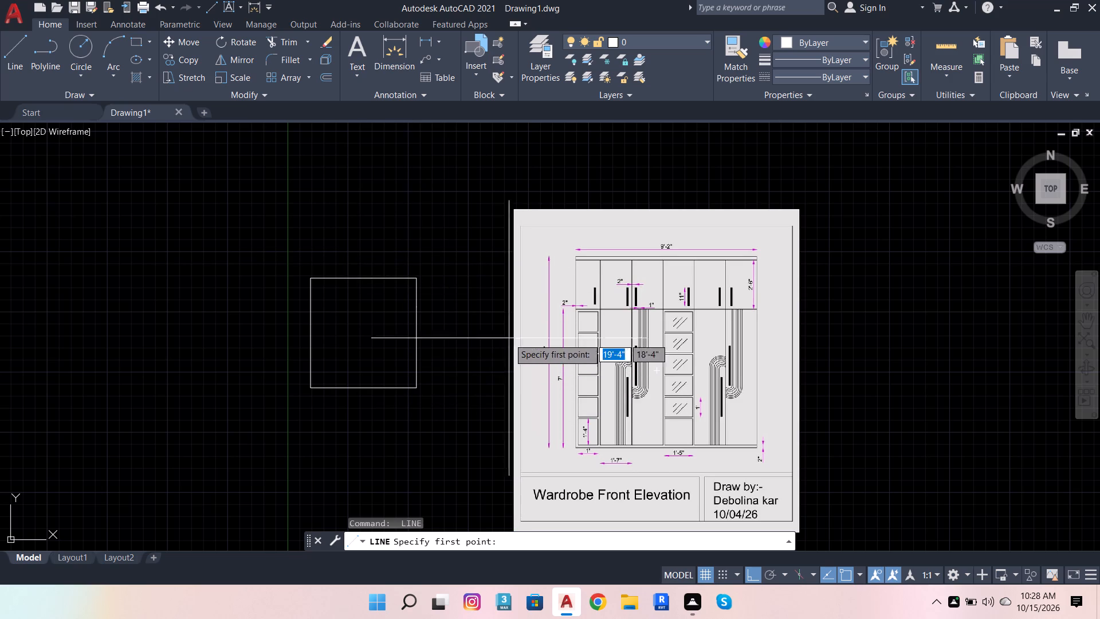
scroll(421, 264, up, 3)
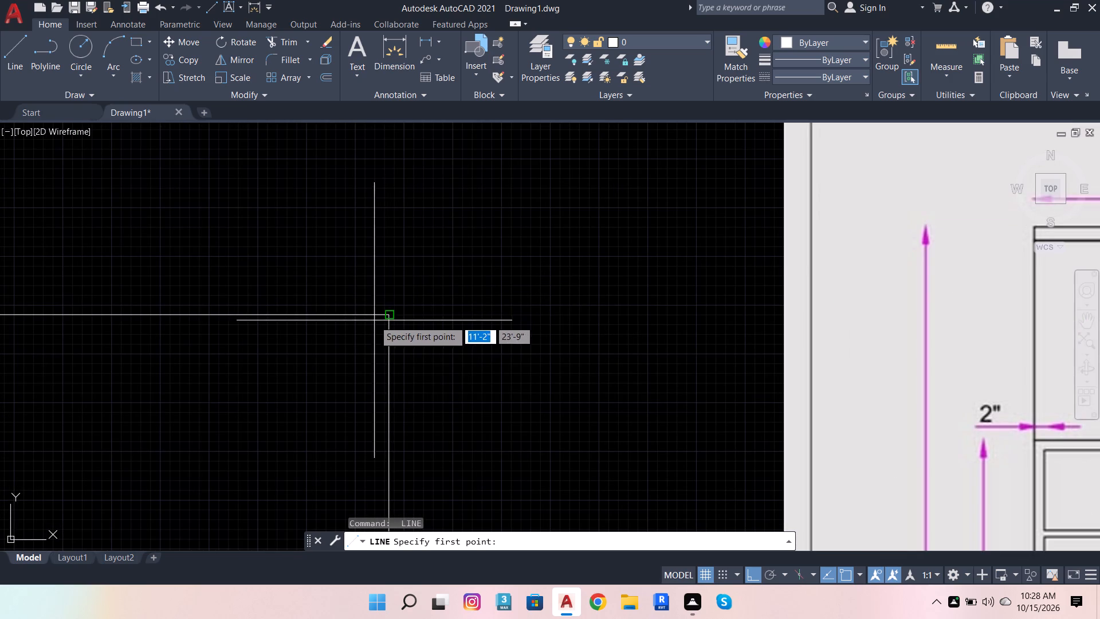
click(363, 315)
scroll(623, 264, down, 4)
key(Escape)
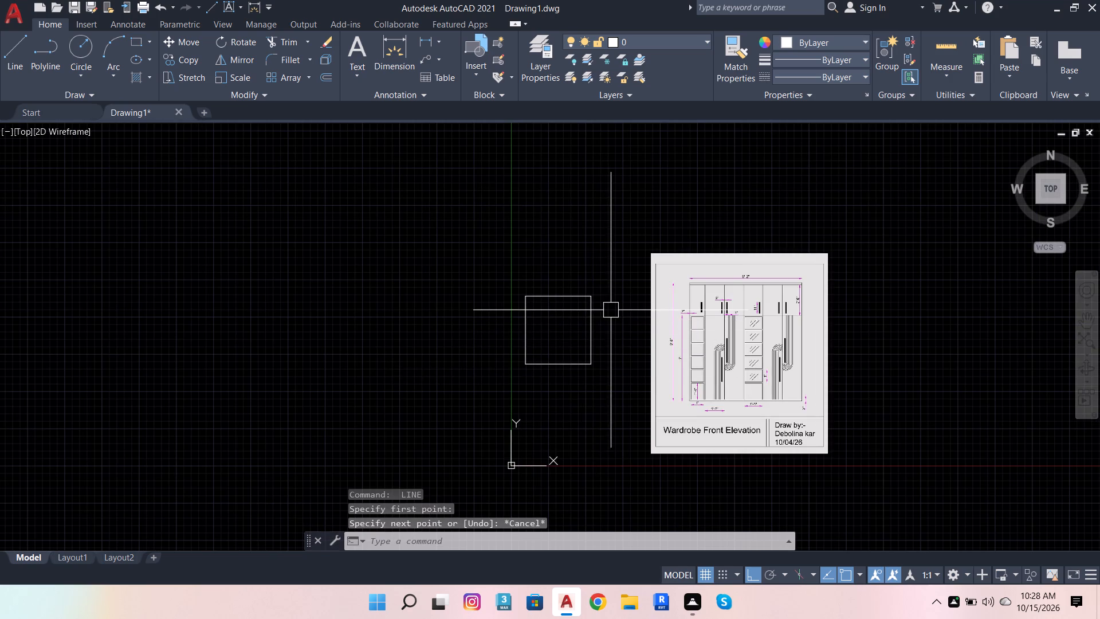
Offset the outline's top edge 2'6" downward to mark the bottom of the upper cabinets.
scroll(576, 301, up, 2)
click(571, 288)
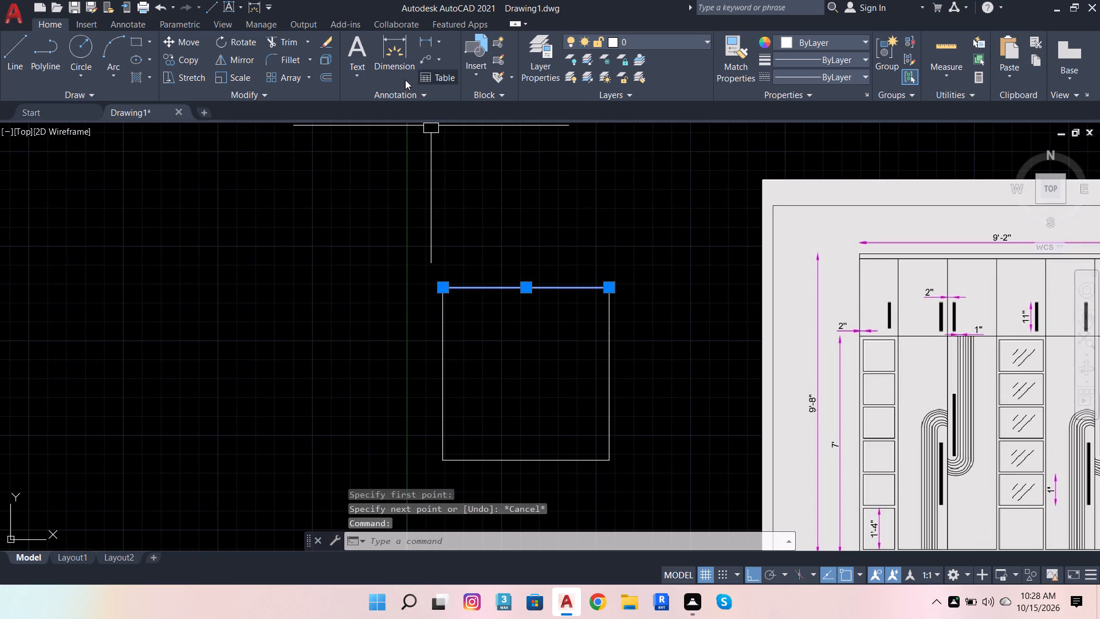
click(332, 81)
click(607, 289)
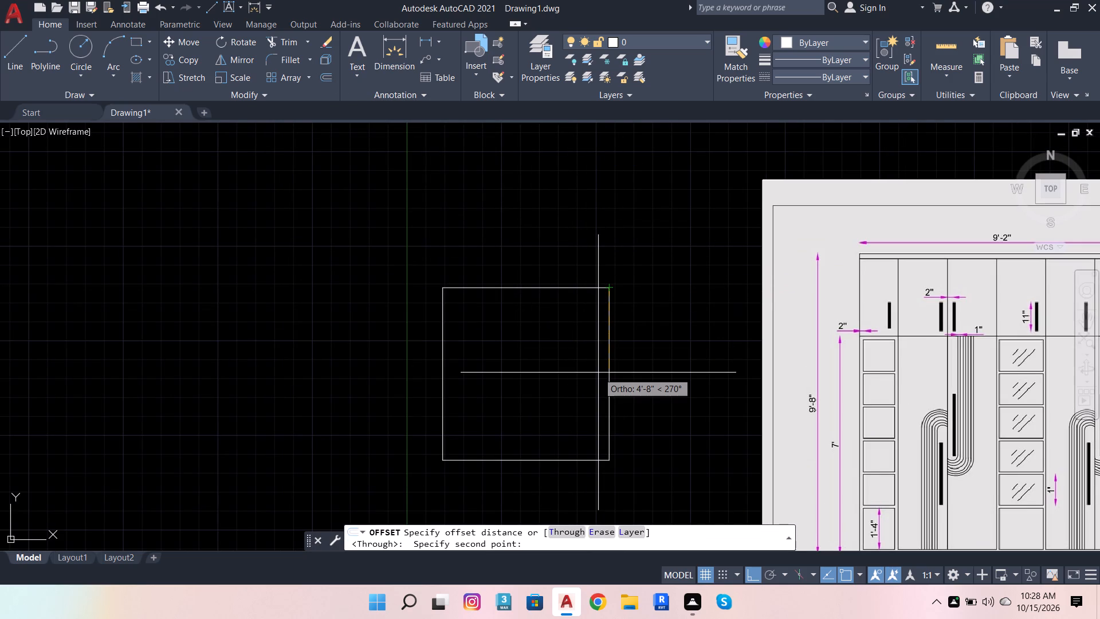
text(2'6)
key(Return)
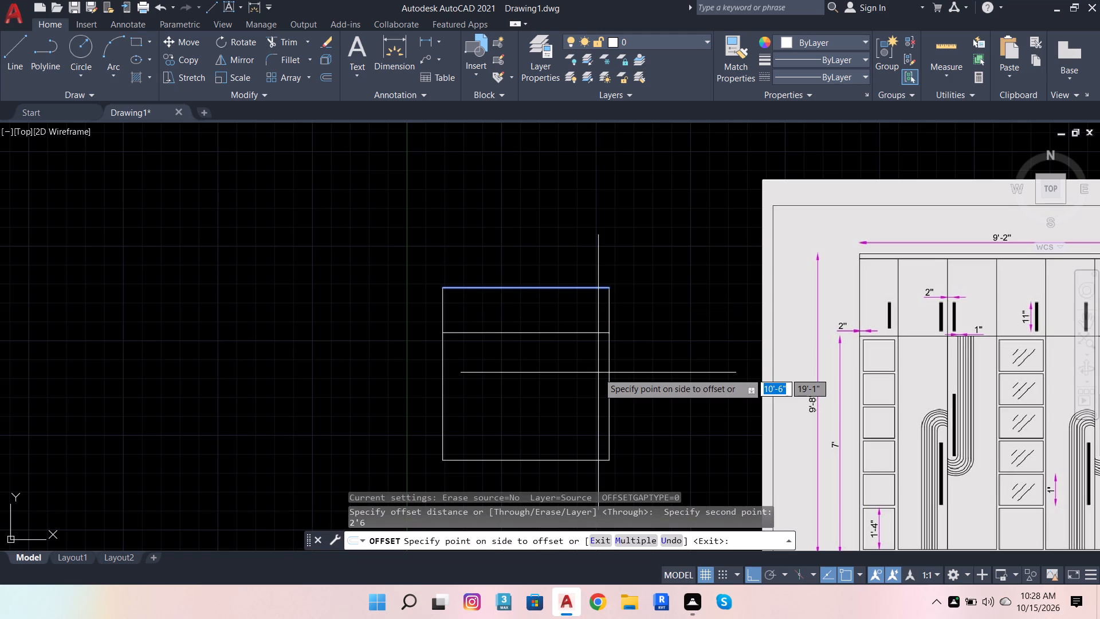
click(598, 373)
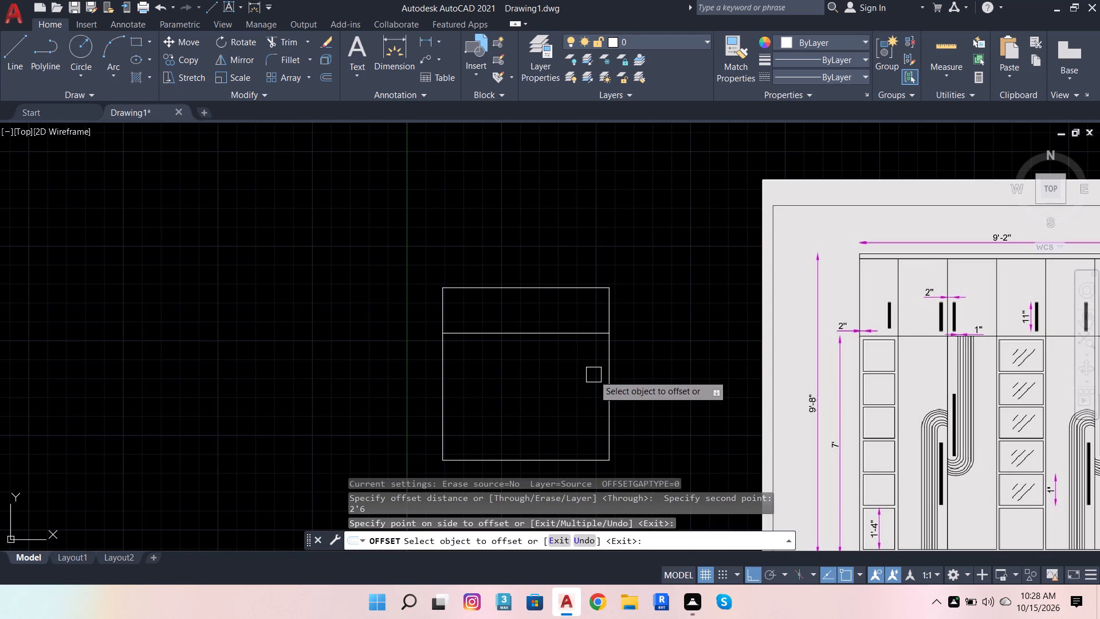
key(Escape)
key(Escape)
key(Escape)
key(Escape)
key(Escape)
key(Escape)
key(Escape)
key(Escape)
key(Escape)
key(Escape)
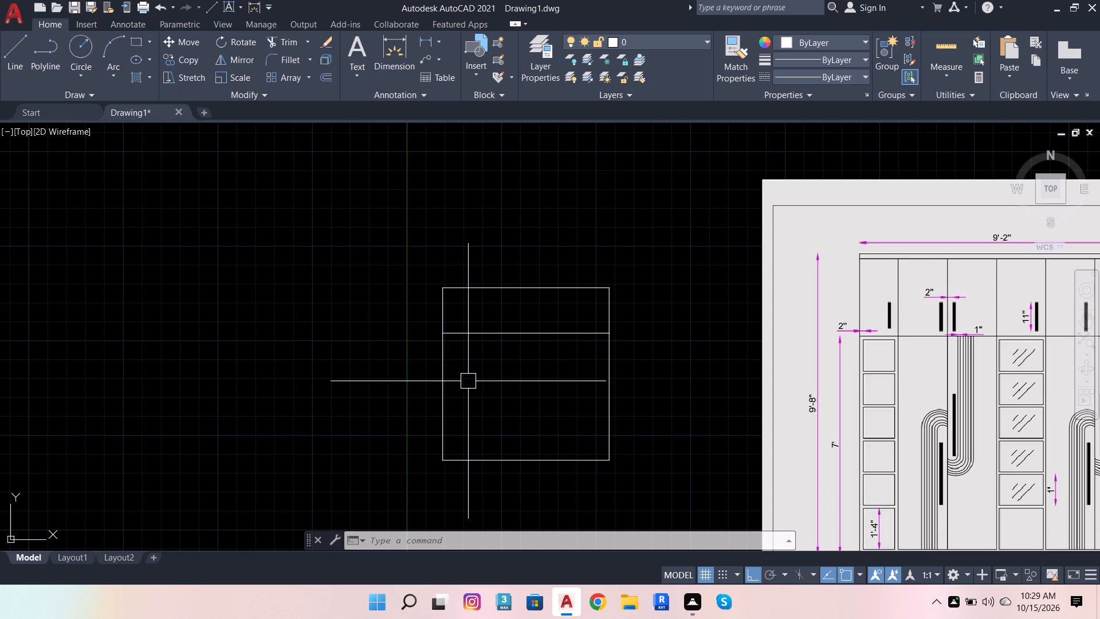
Offset the outline's left edge 1' inward to form the first vertical division.
scroll(511, 350, down, 2)
scroll(636, 441, up, 3)
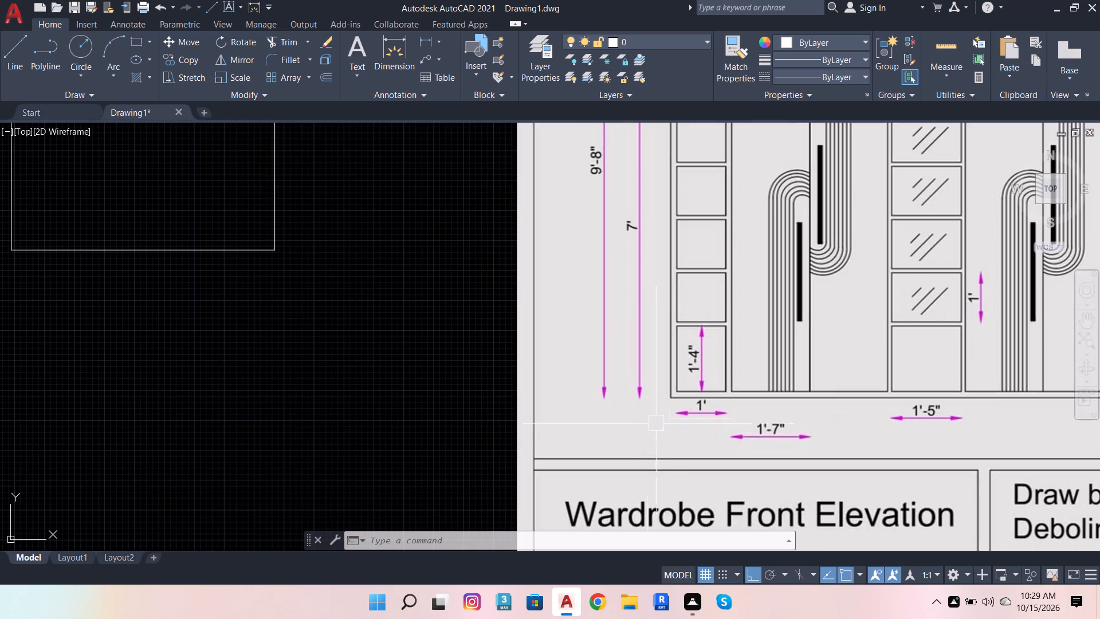
scroll(694, 390, down, 2)
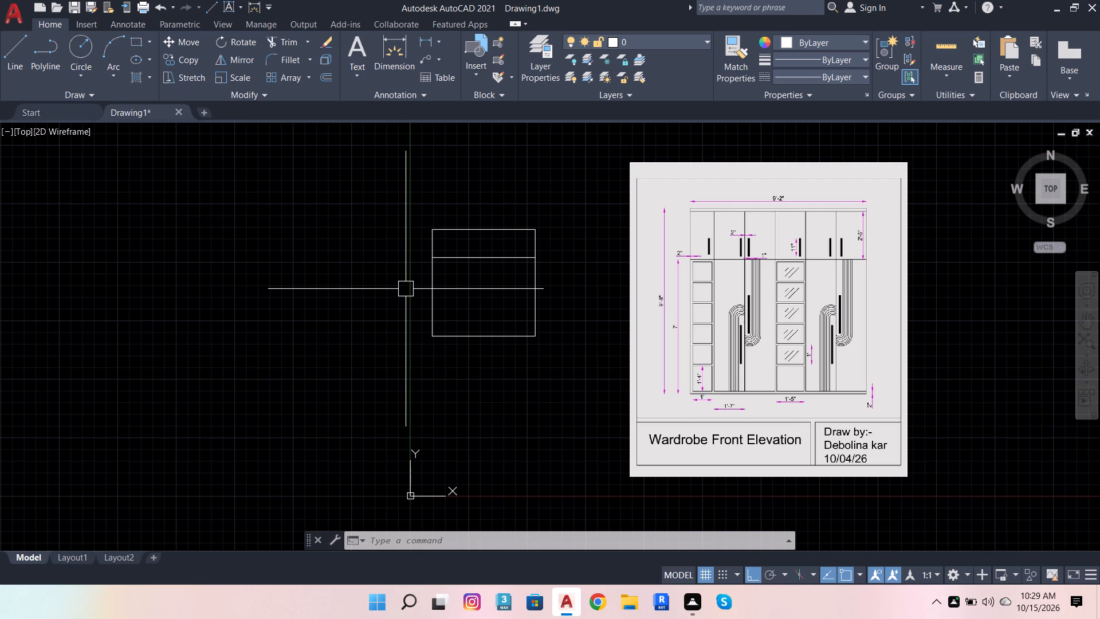
click(435, 286)
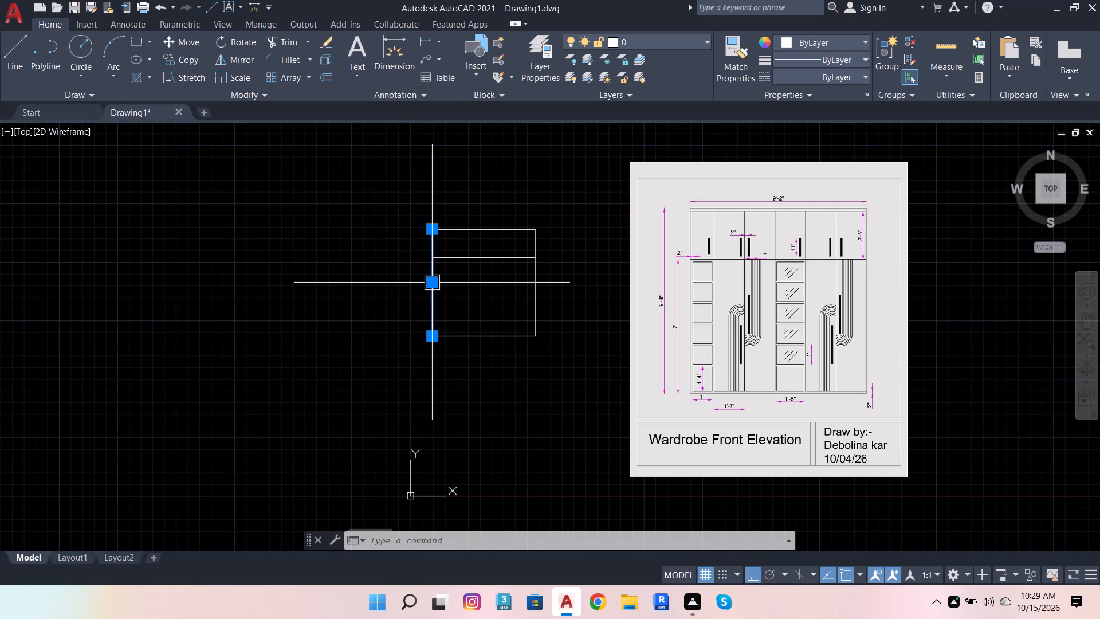
click(333, 75)
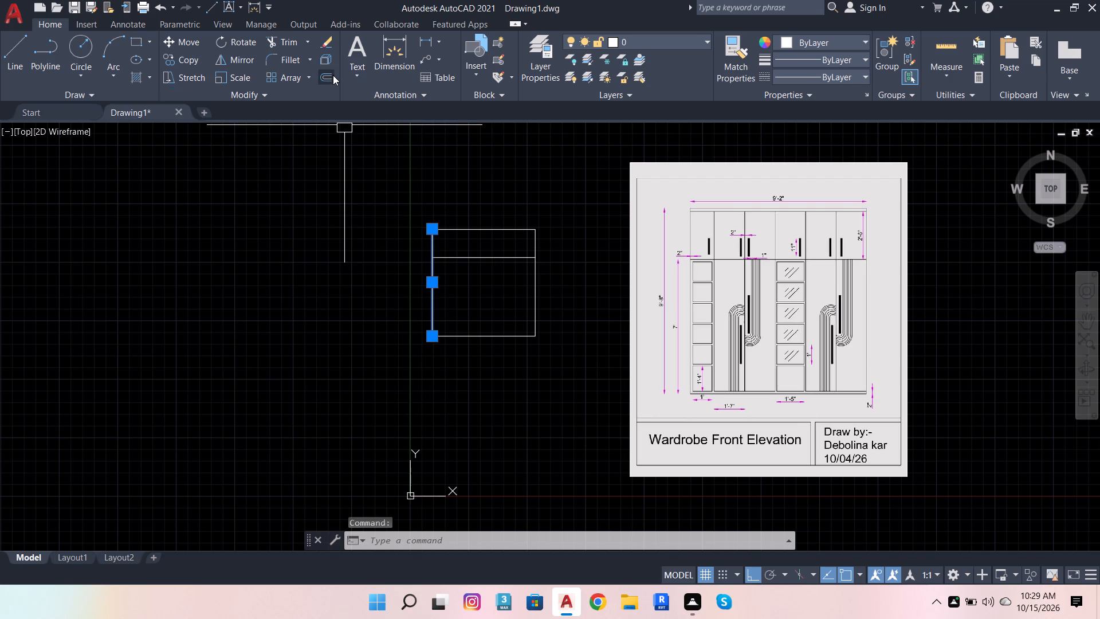
click(427, 335)
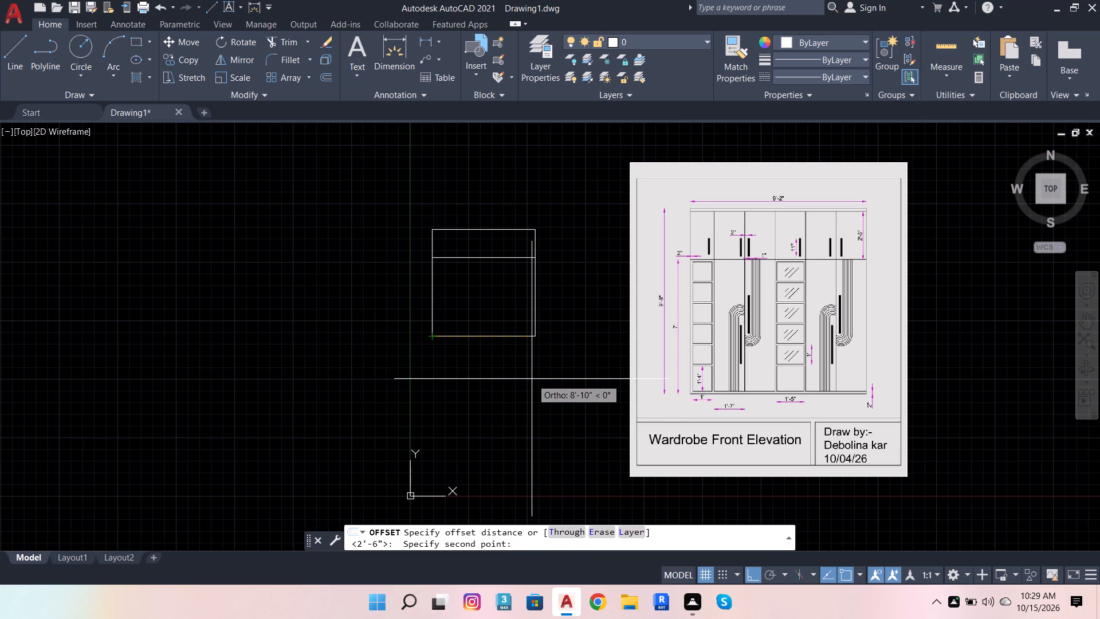
text(1')
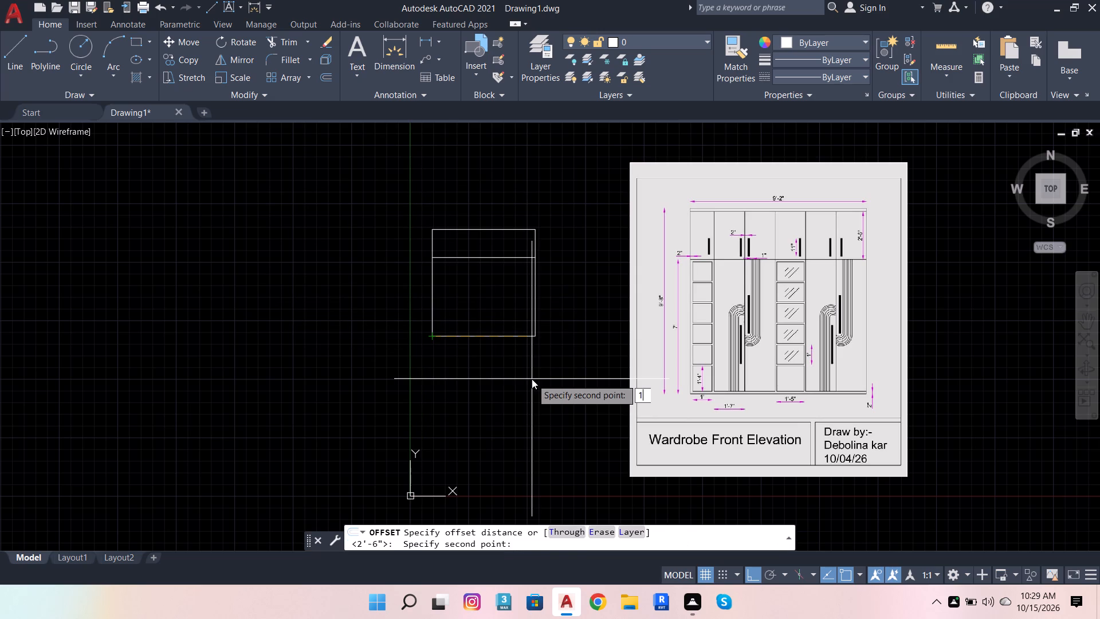
key(Return)
click(532, 379)
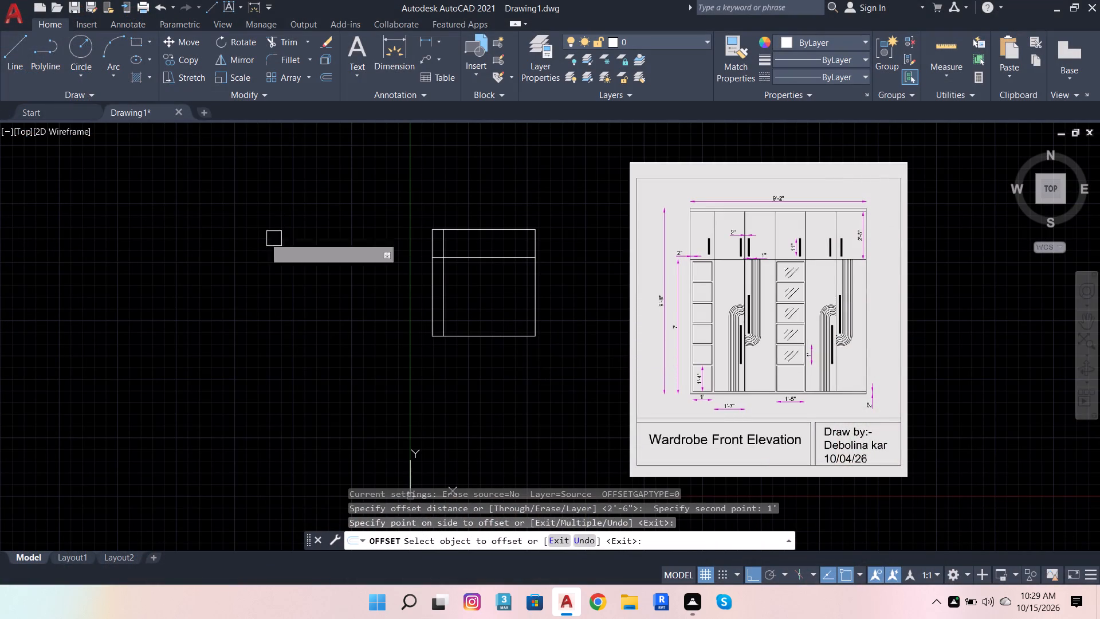
Offset the first vertical division line 1'7" to the right to form the second division.
scroll(480, 258, up, 1)
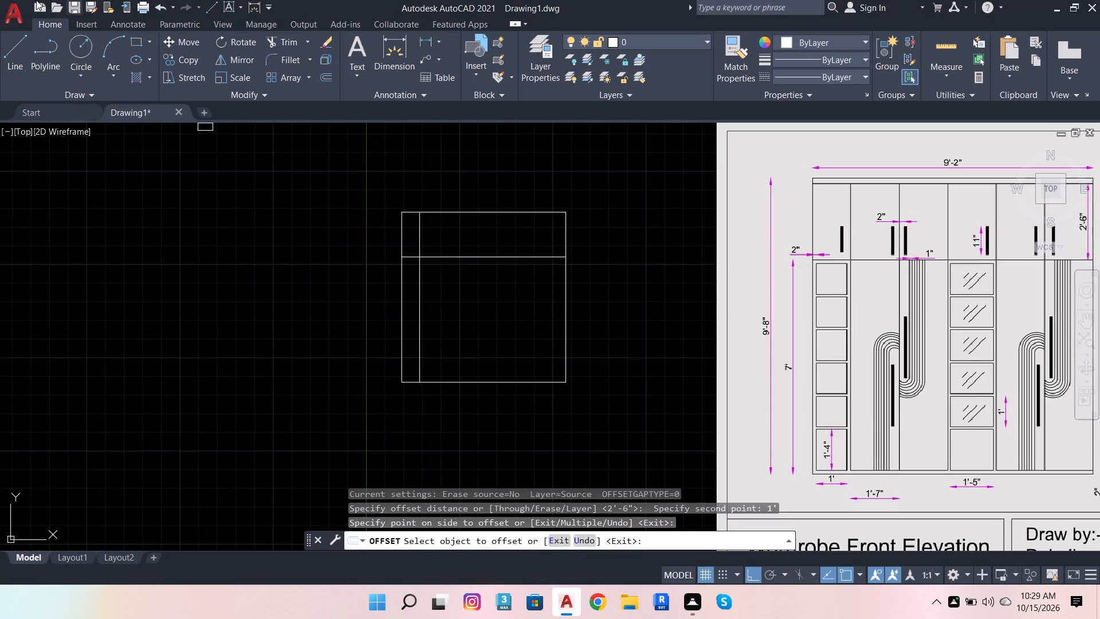
click(327, 72)
click(414, 212)
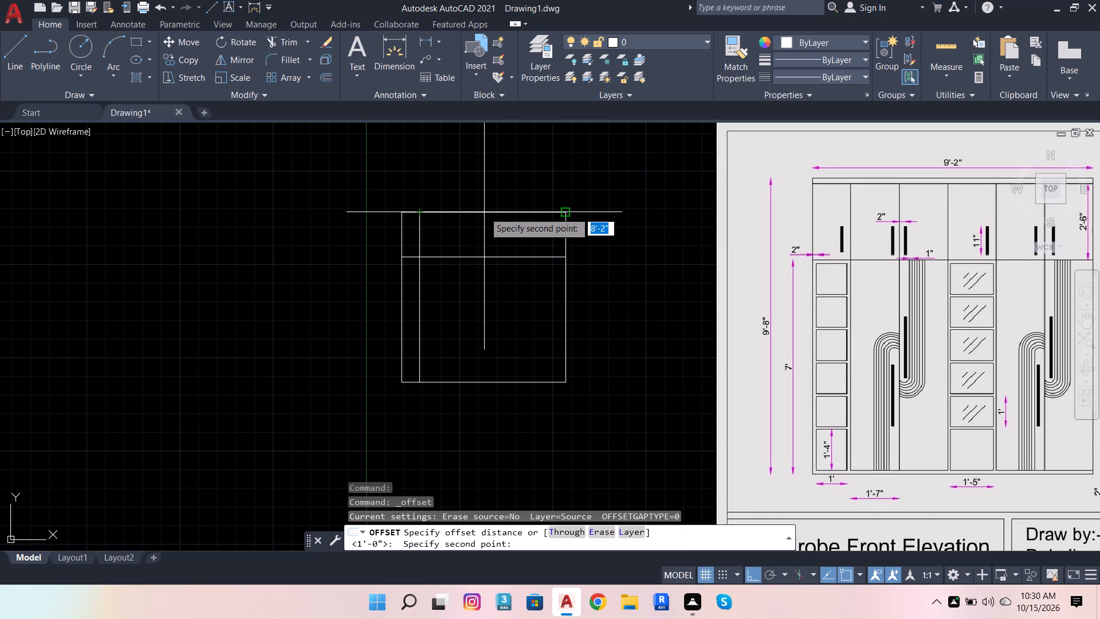
key(2)
key(Delete)
key(BackSpace)
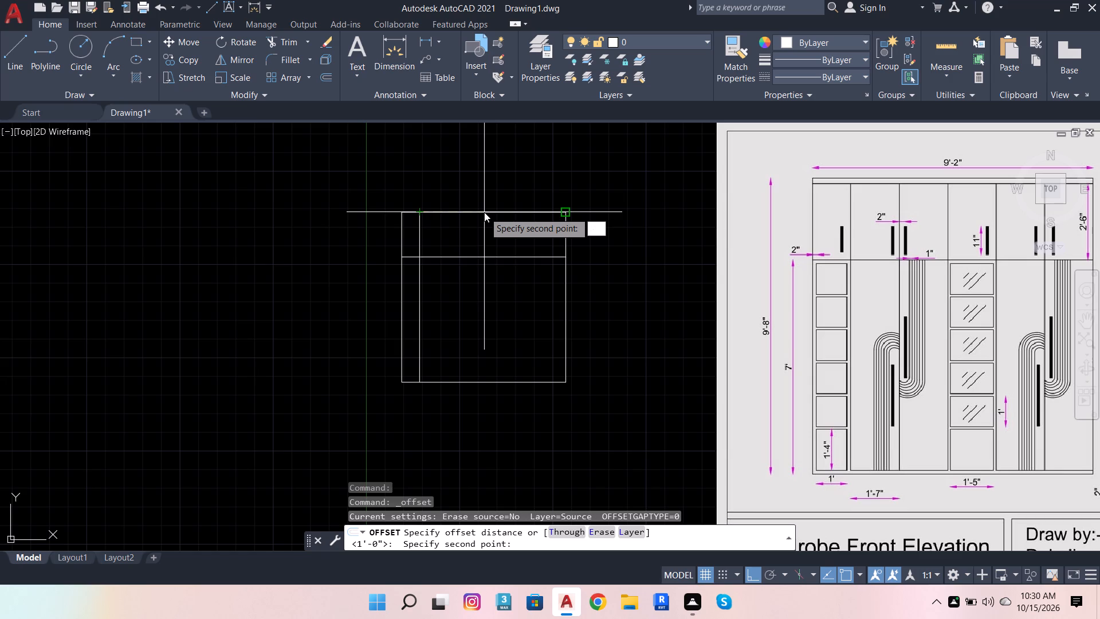
text(1'7)
key(Return)
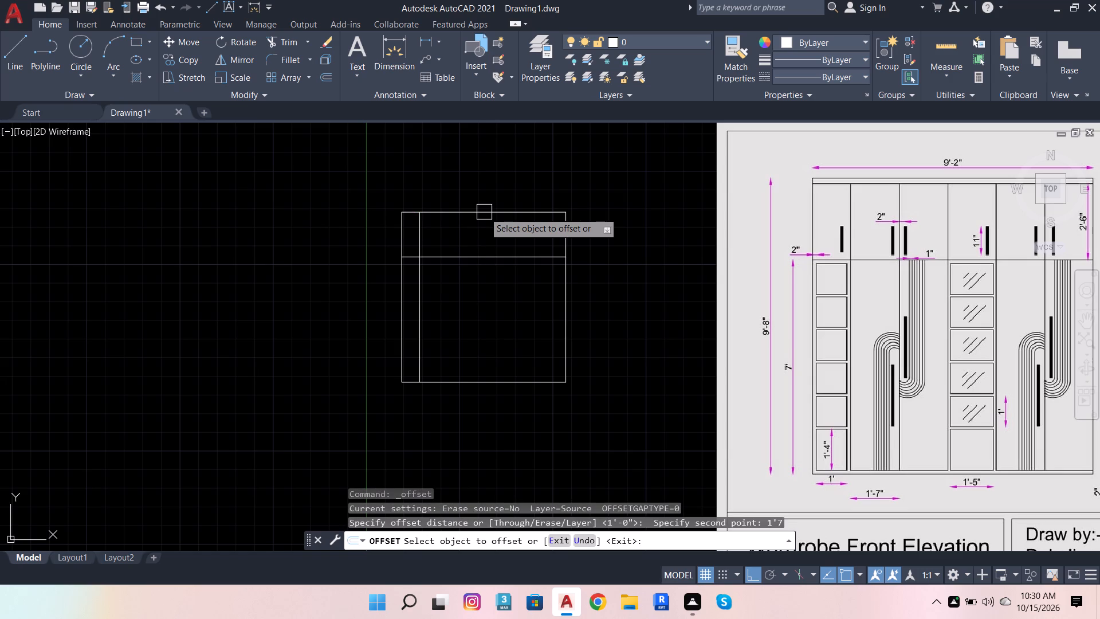
click(423, 229)
click(459, 233)
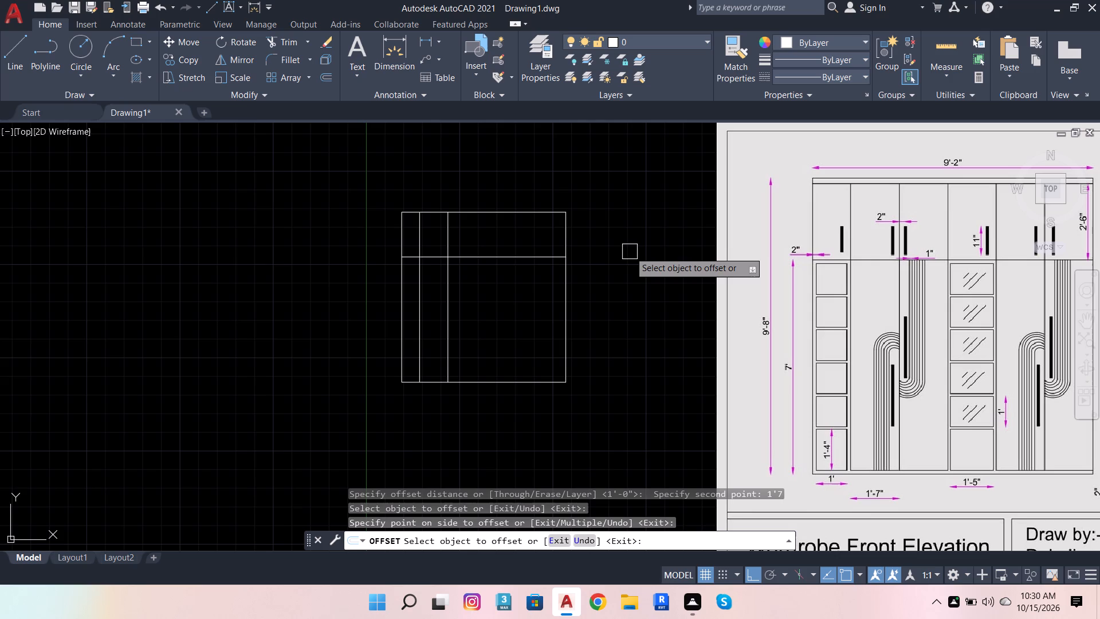
Offset the second vertical division line 1'7" to the right to form the third division.
click(330, 76)
click(447, 206)
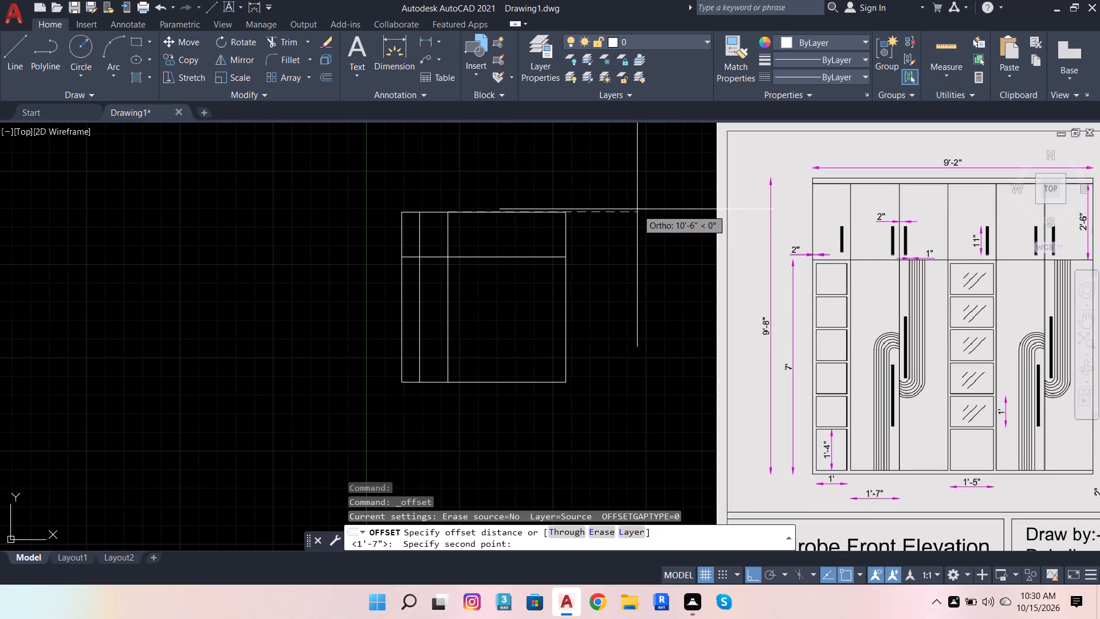
text(1')
key(7)
key(Return)
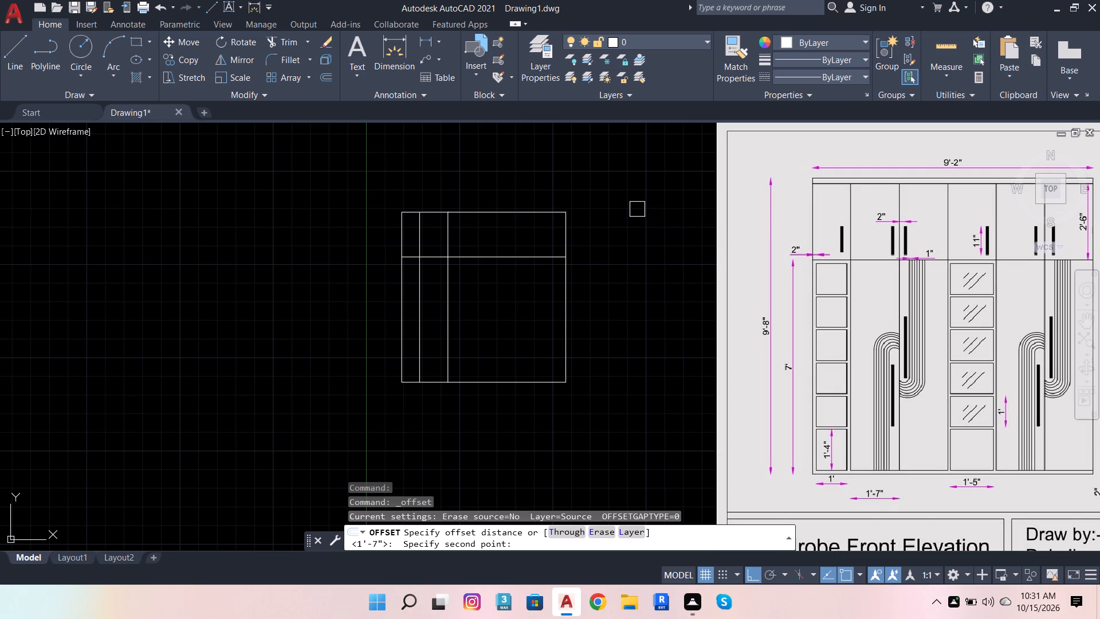
click(453, 241)
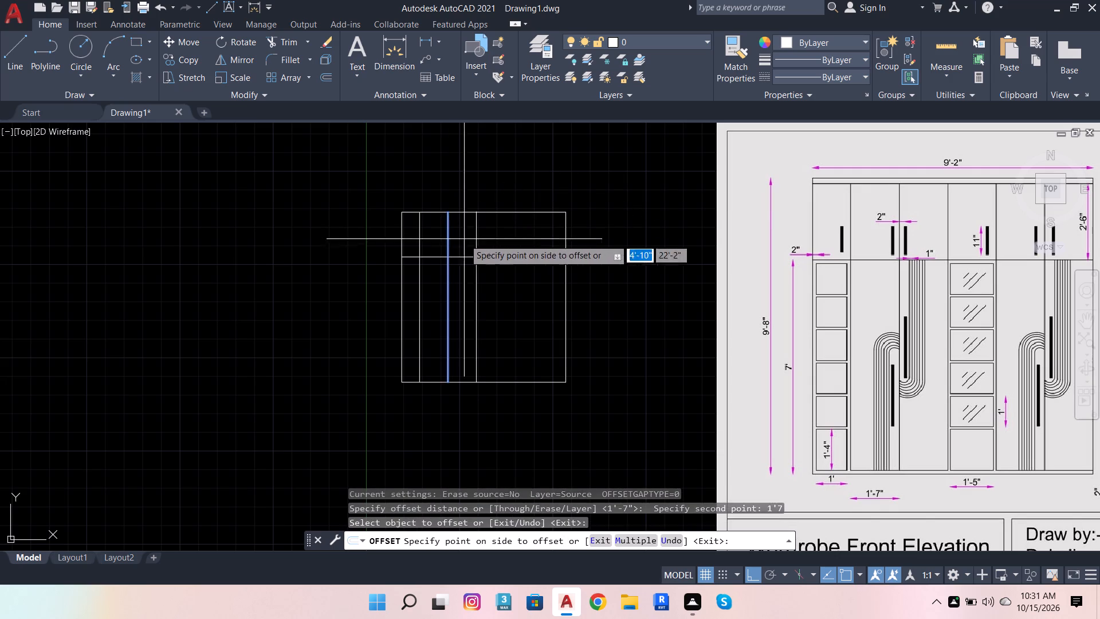
click(488, 237)
scroll(410, 261, down, 1)
scroll(504, 252, up, 1)
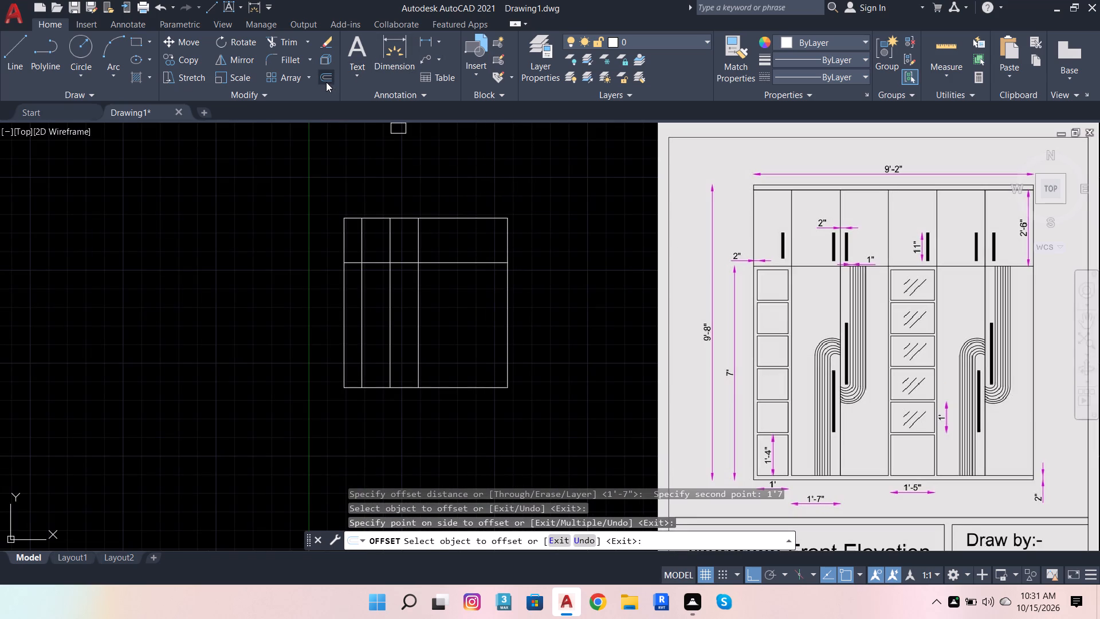
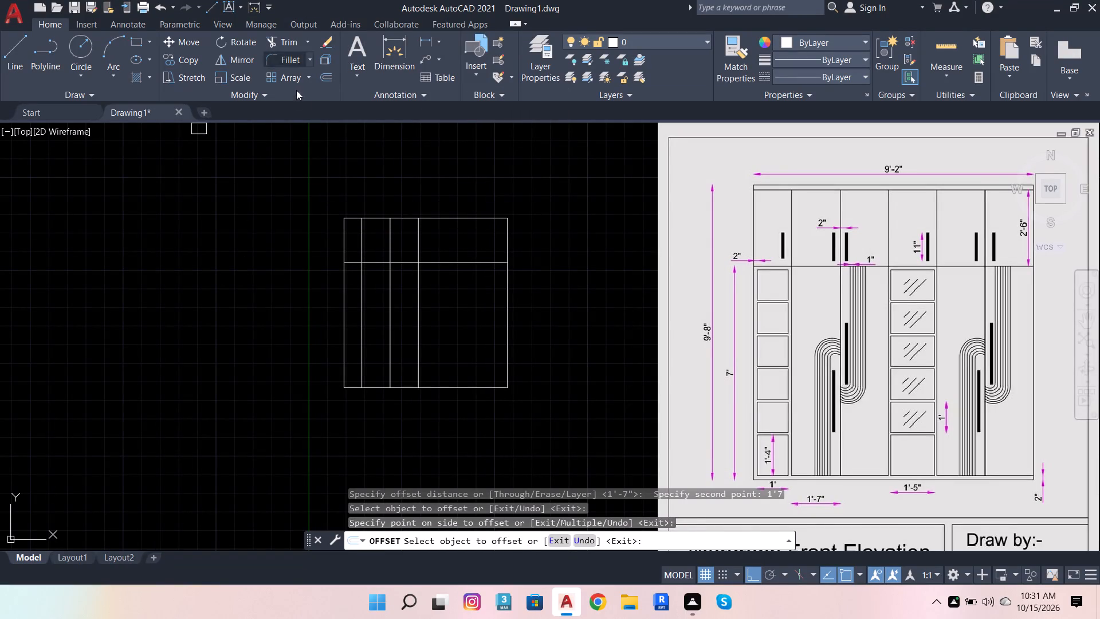
Offset the third vertical division line 1'5" to the right to form the fourth division.
click(333, 80)
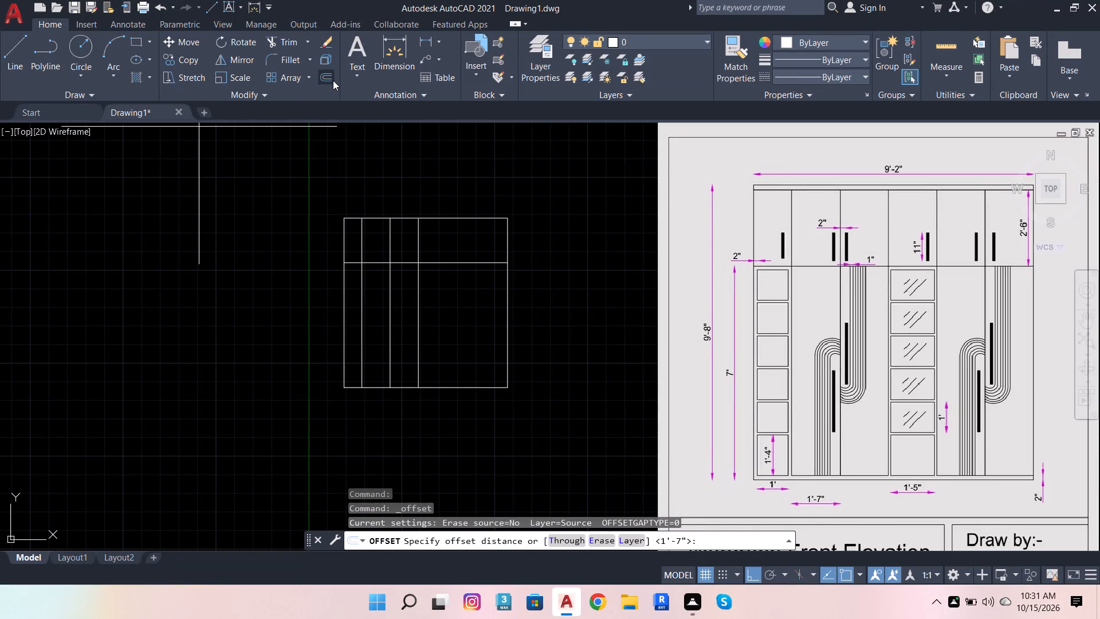
scroll(434, 208, up, 2)
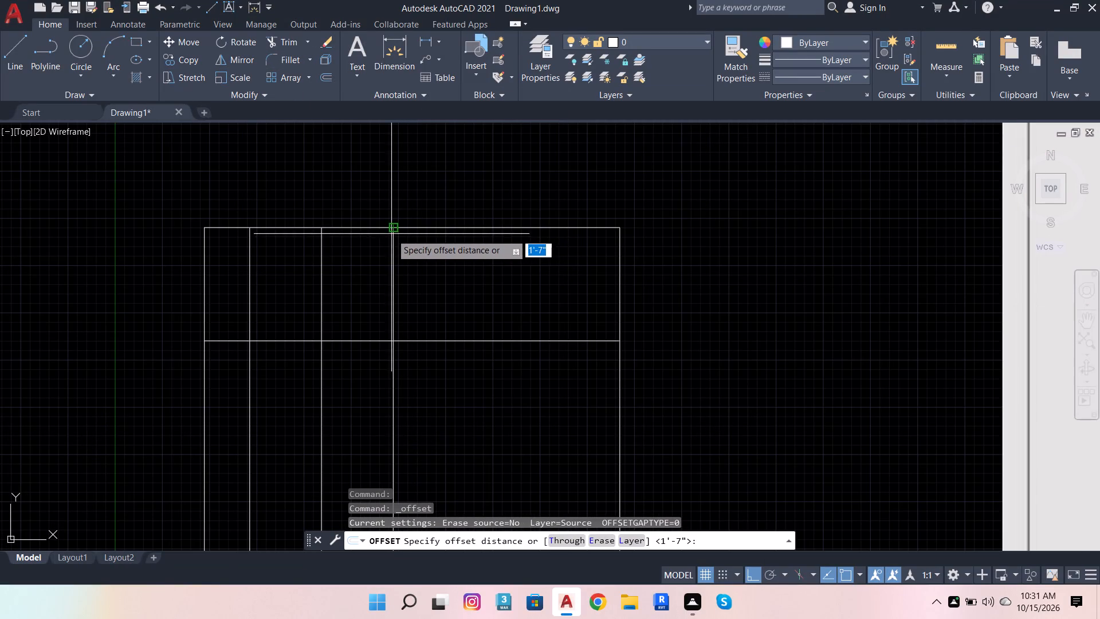
click(391, 234)
scroll(615, 193, down, 2)
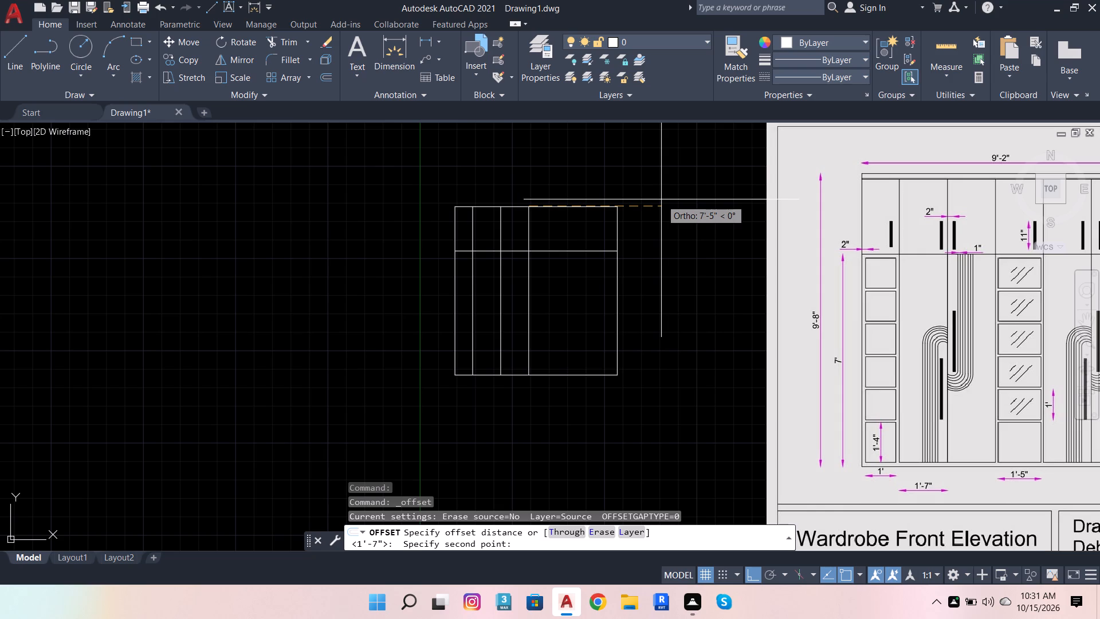
text(21)
key(BackSpace)
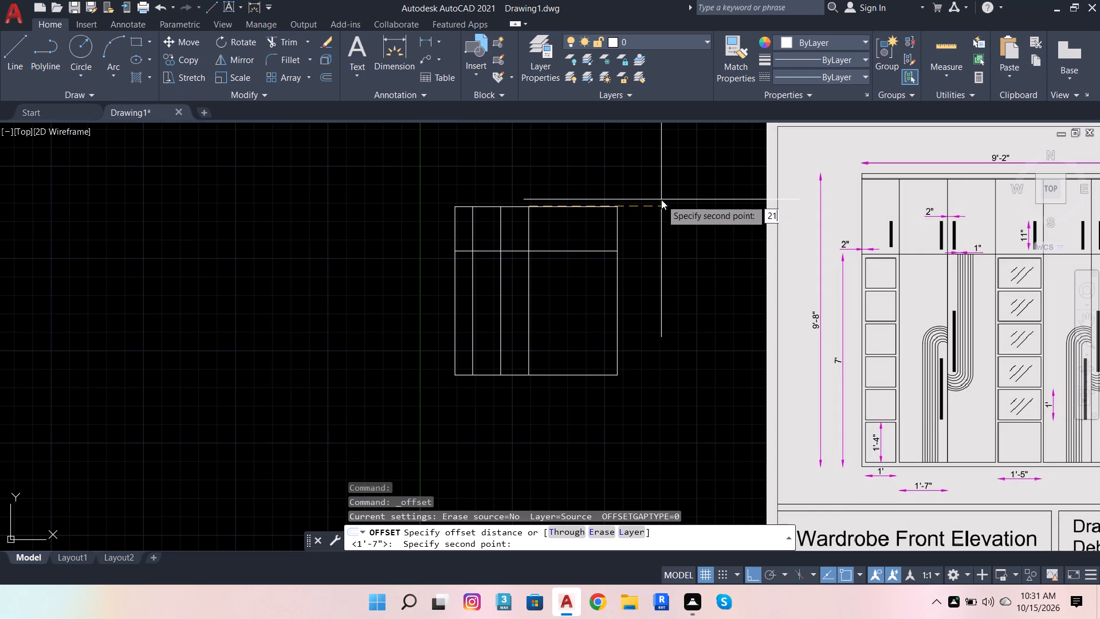
key(BackSpace)
text(1'5)
key(Return)
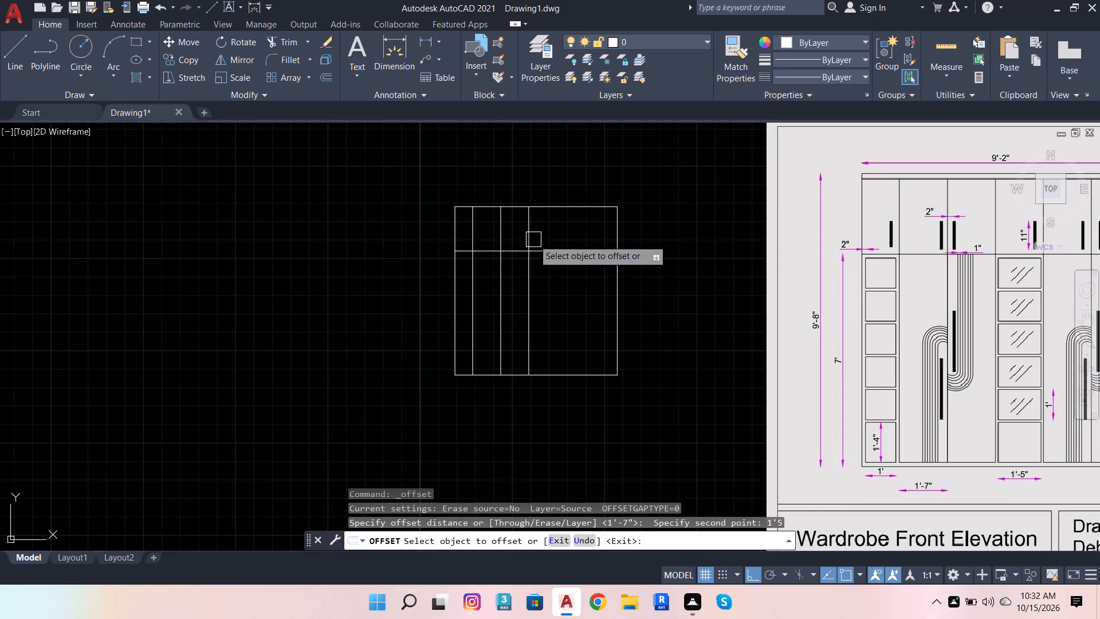
click(533, 240)
click(646, 235)
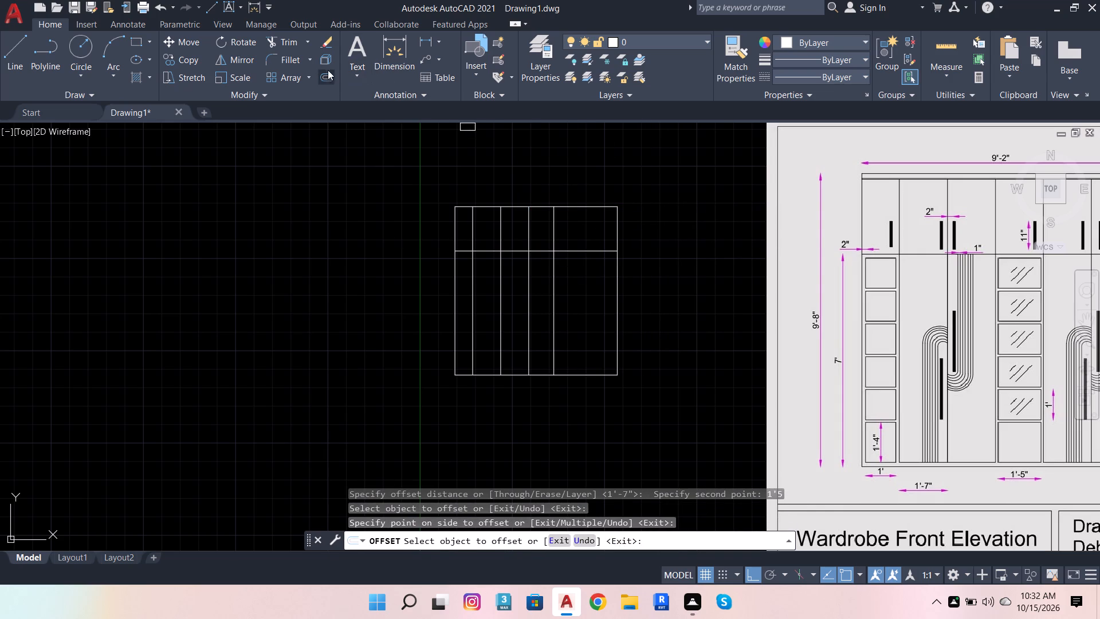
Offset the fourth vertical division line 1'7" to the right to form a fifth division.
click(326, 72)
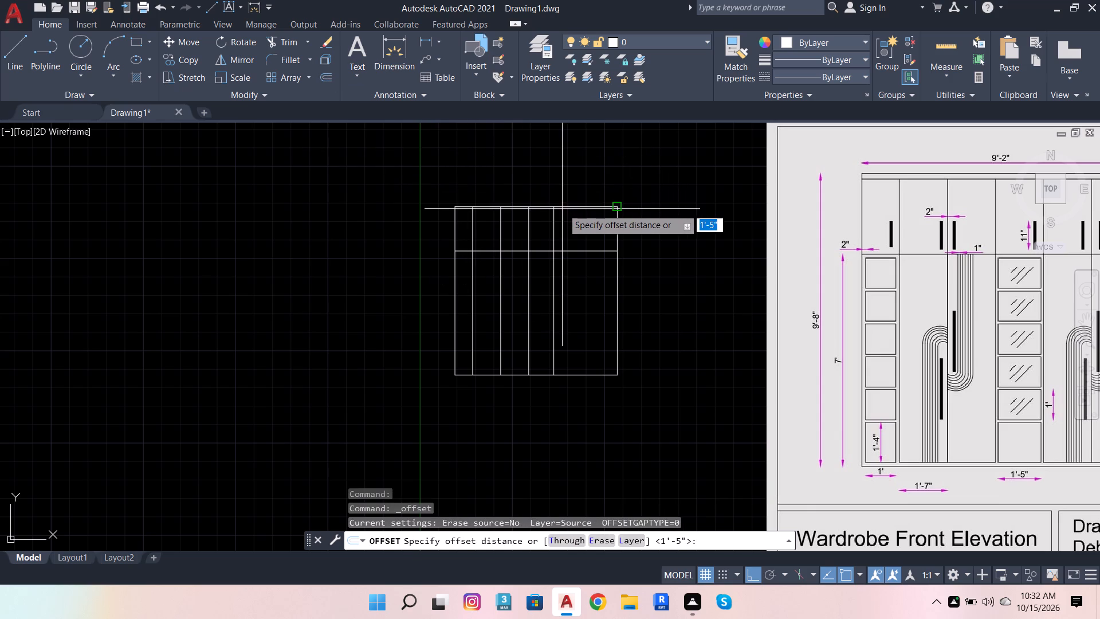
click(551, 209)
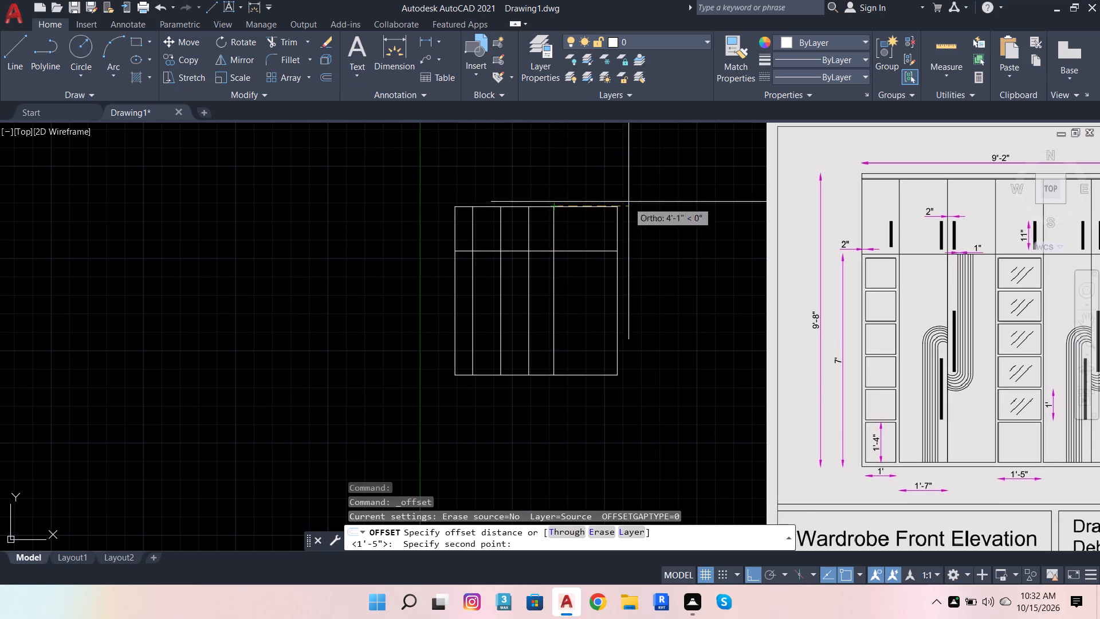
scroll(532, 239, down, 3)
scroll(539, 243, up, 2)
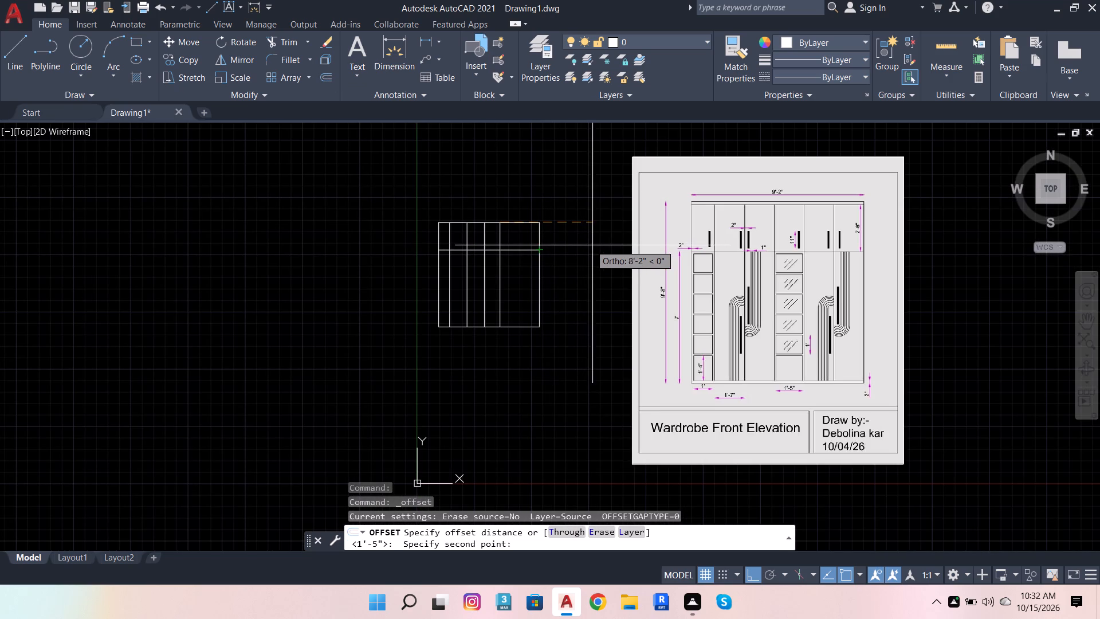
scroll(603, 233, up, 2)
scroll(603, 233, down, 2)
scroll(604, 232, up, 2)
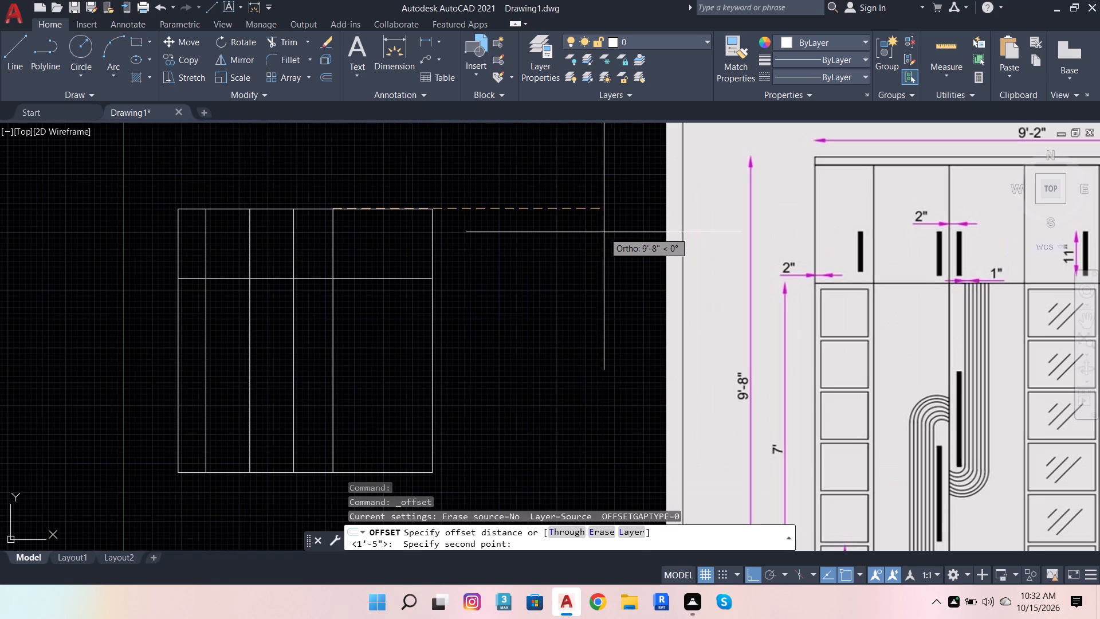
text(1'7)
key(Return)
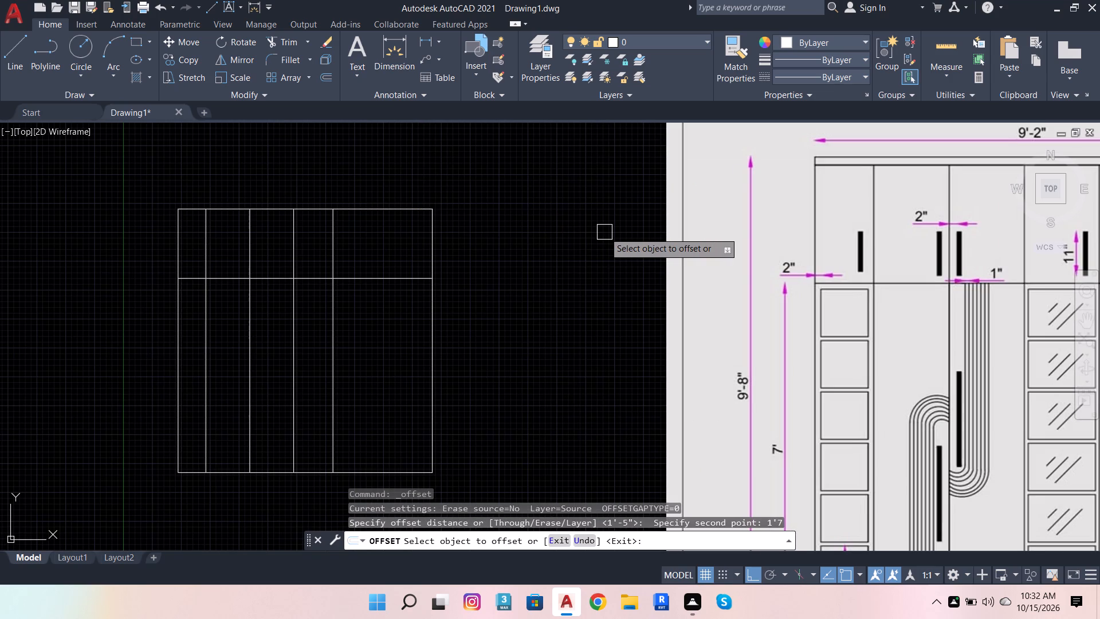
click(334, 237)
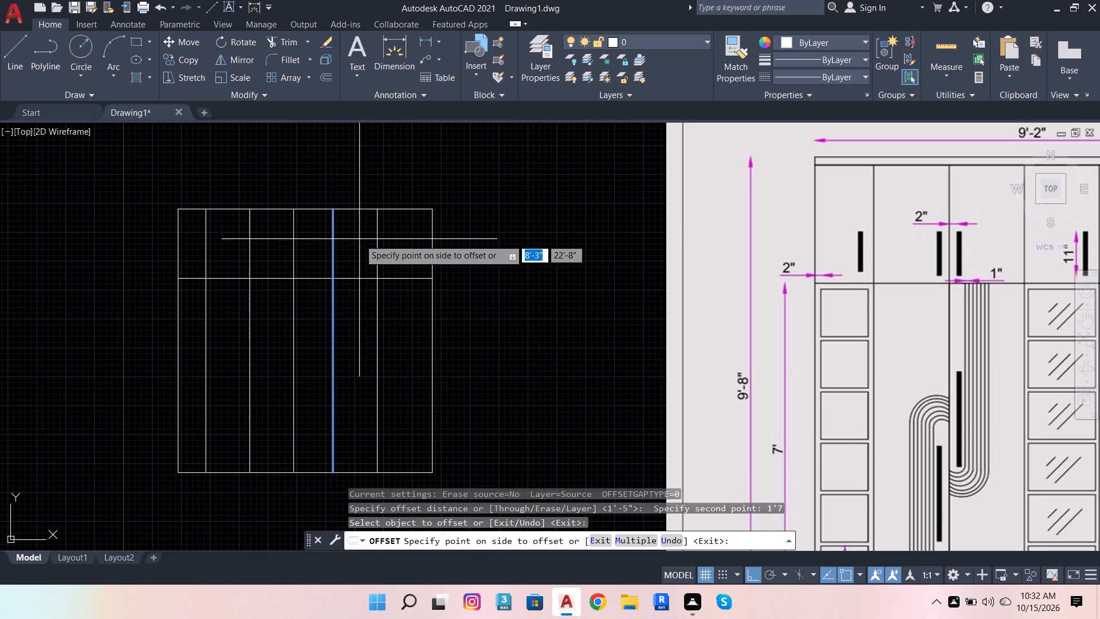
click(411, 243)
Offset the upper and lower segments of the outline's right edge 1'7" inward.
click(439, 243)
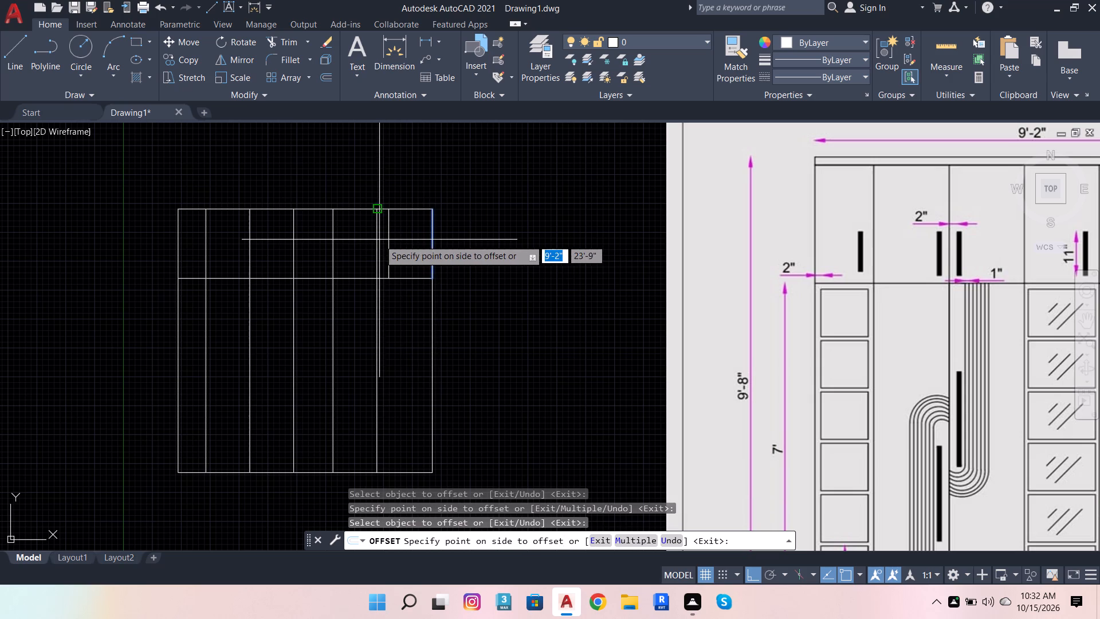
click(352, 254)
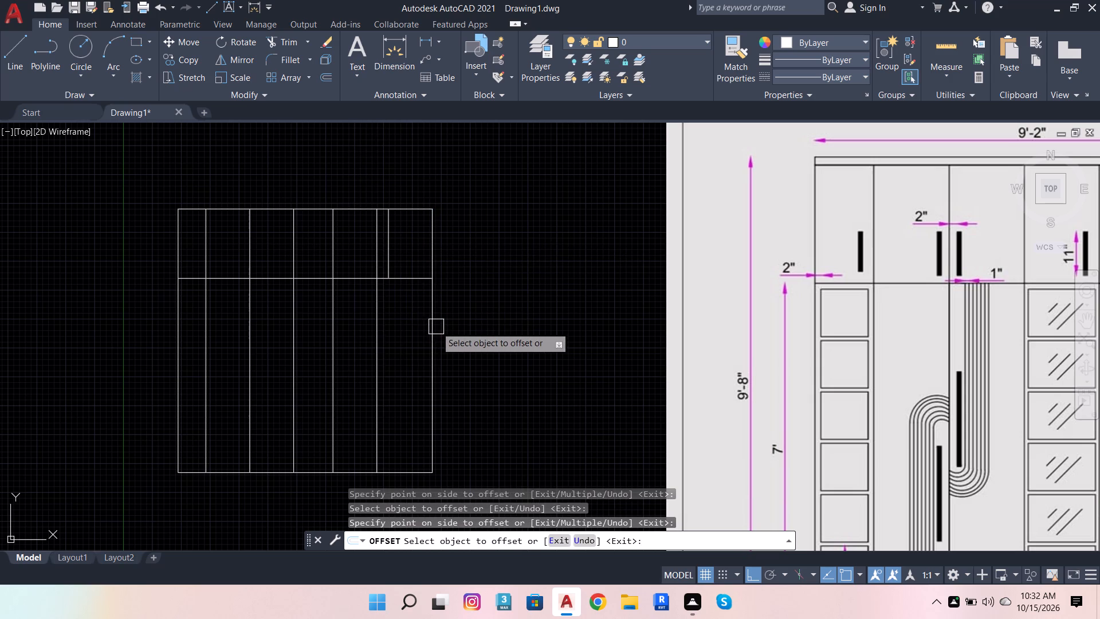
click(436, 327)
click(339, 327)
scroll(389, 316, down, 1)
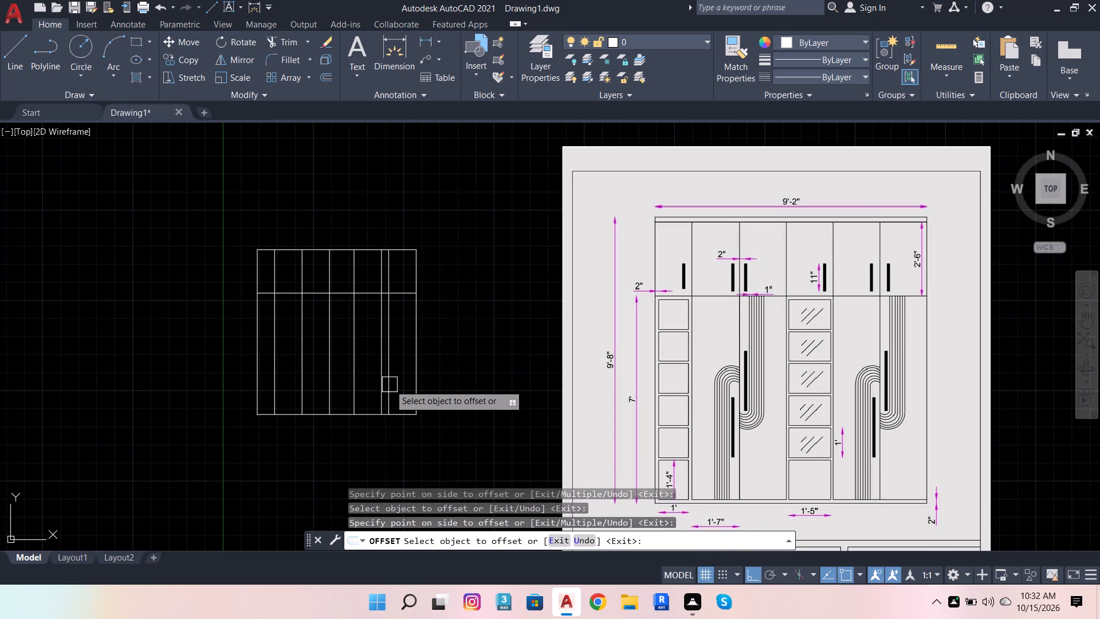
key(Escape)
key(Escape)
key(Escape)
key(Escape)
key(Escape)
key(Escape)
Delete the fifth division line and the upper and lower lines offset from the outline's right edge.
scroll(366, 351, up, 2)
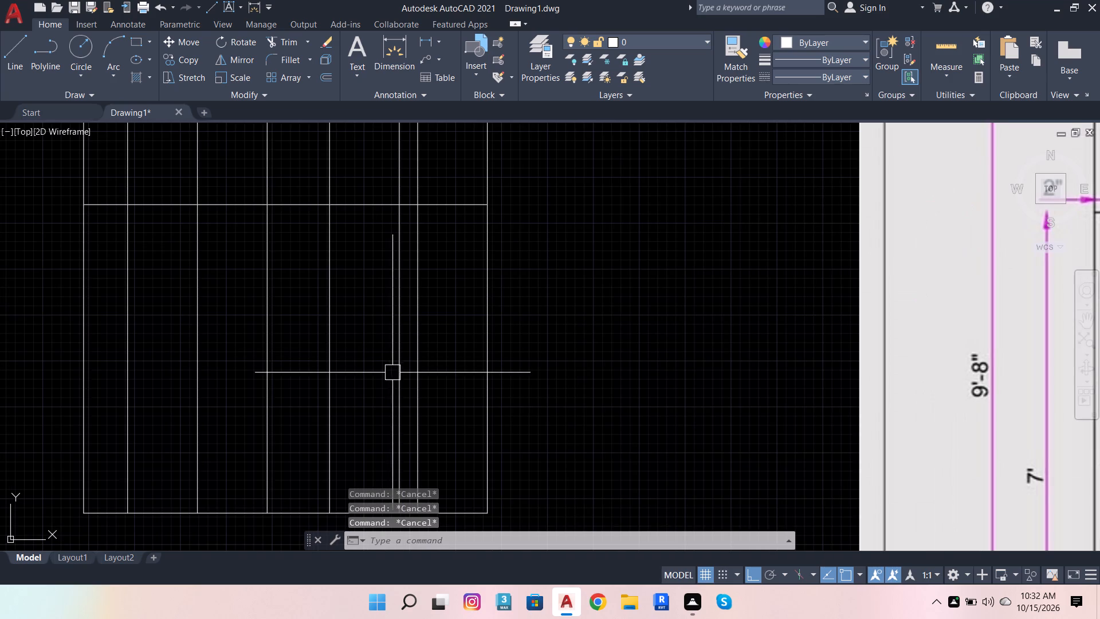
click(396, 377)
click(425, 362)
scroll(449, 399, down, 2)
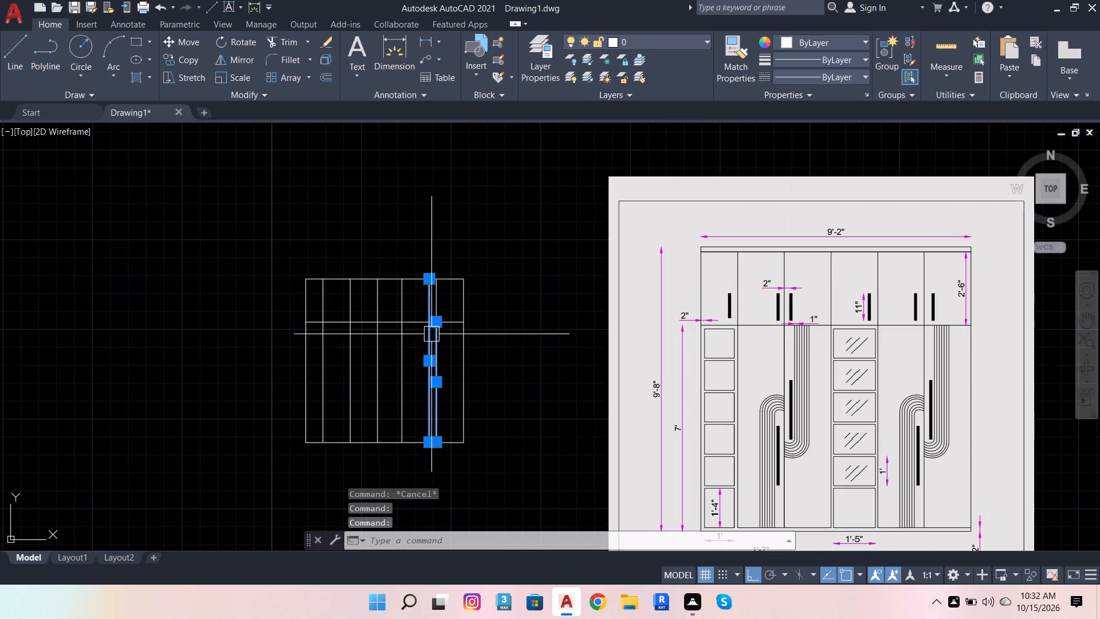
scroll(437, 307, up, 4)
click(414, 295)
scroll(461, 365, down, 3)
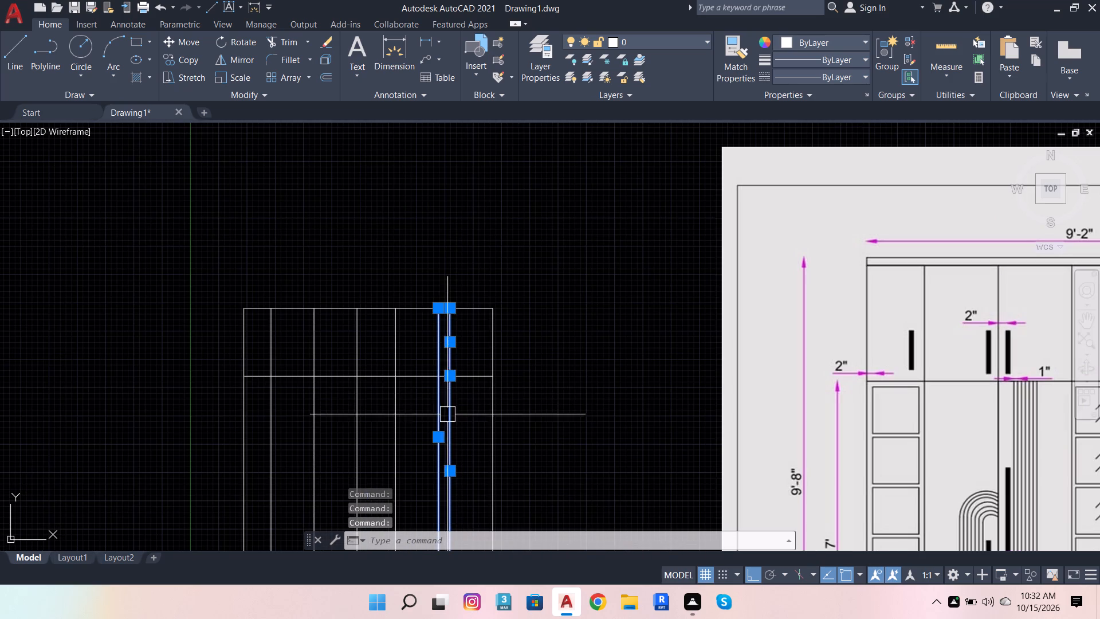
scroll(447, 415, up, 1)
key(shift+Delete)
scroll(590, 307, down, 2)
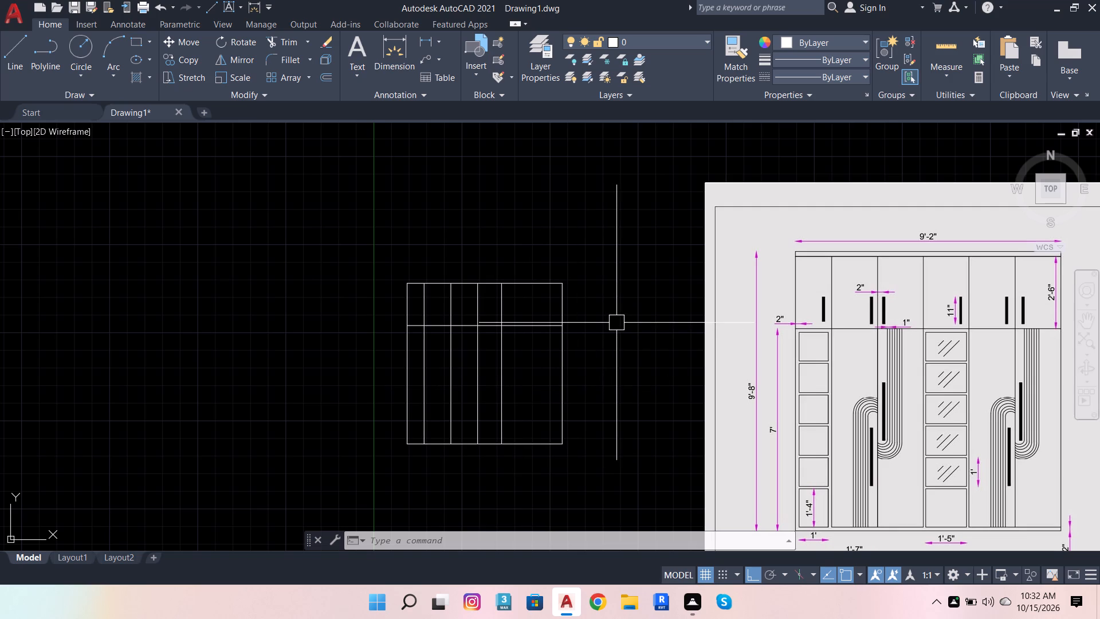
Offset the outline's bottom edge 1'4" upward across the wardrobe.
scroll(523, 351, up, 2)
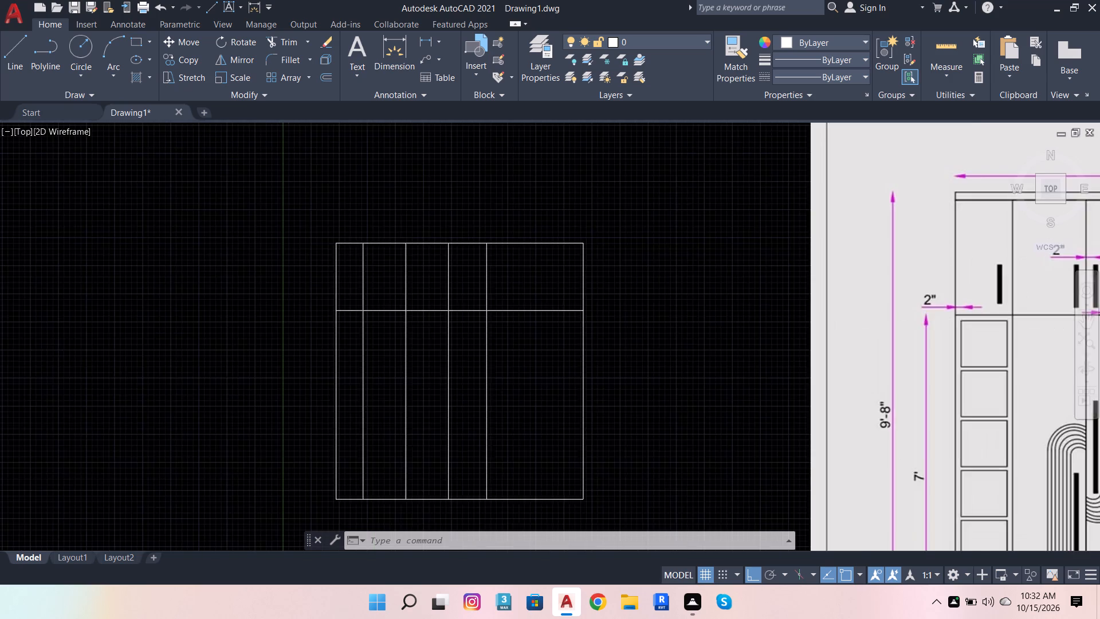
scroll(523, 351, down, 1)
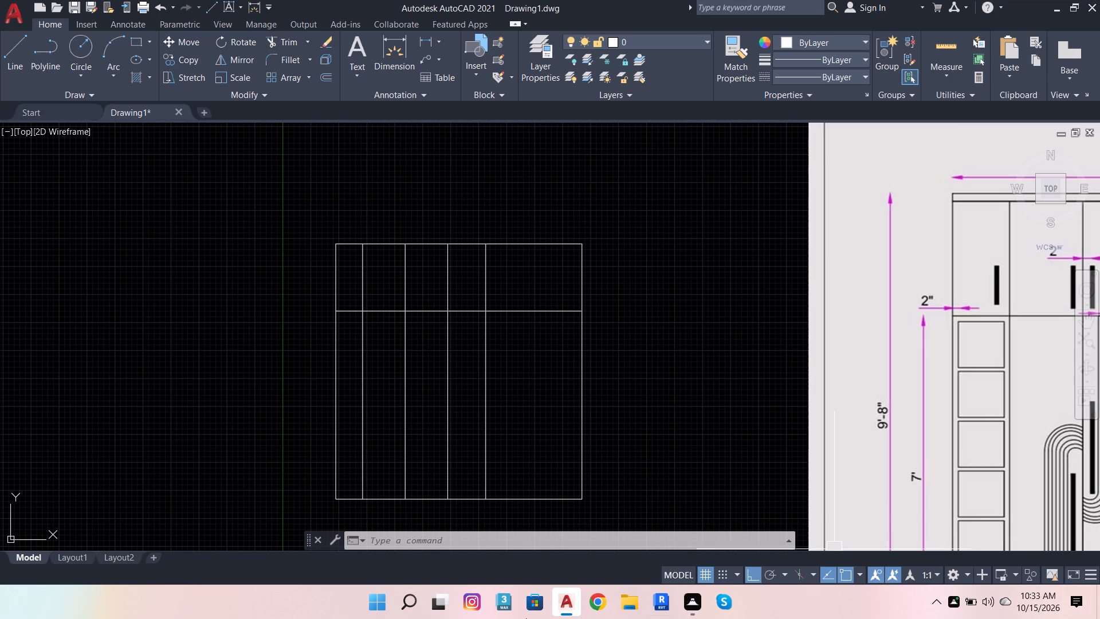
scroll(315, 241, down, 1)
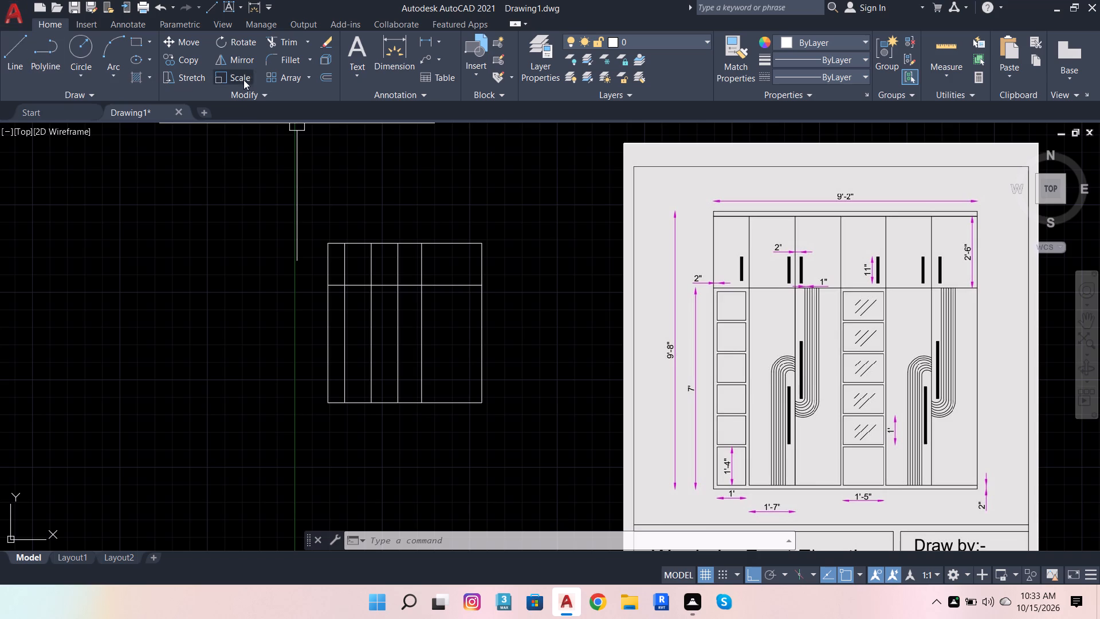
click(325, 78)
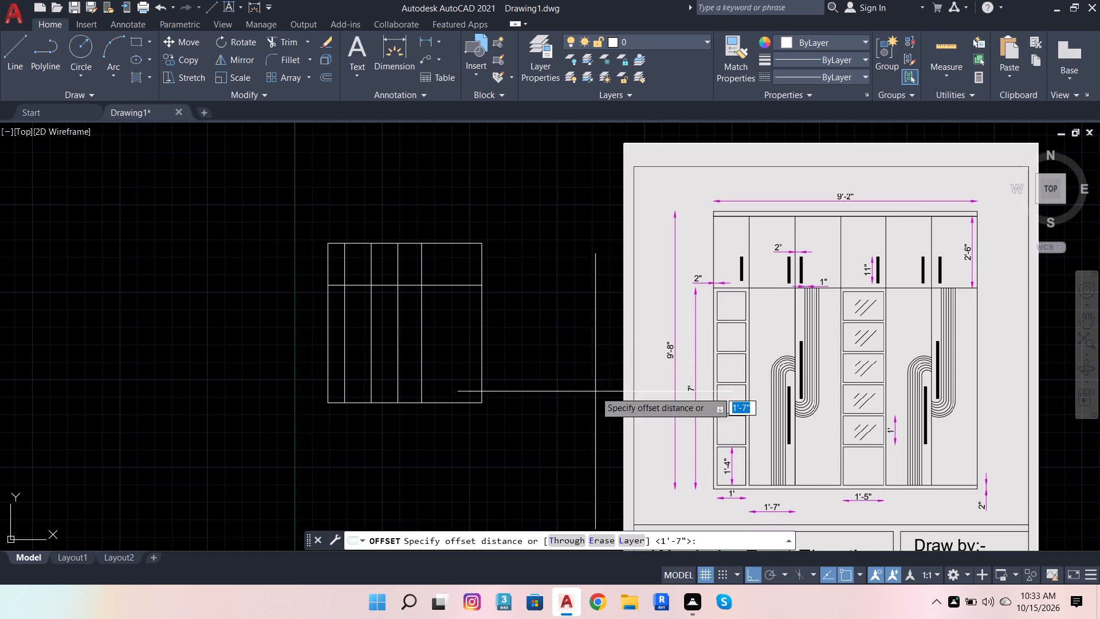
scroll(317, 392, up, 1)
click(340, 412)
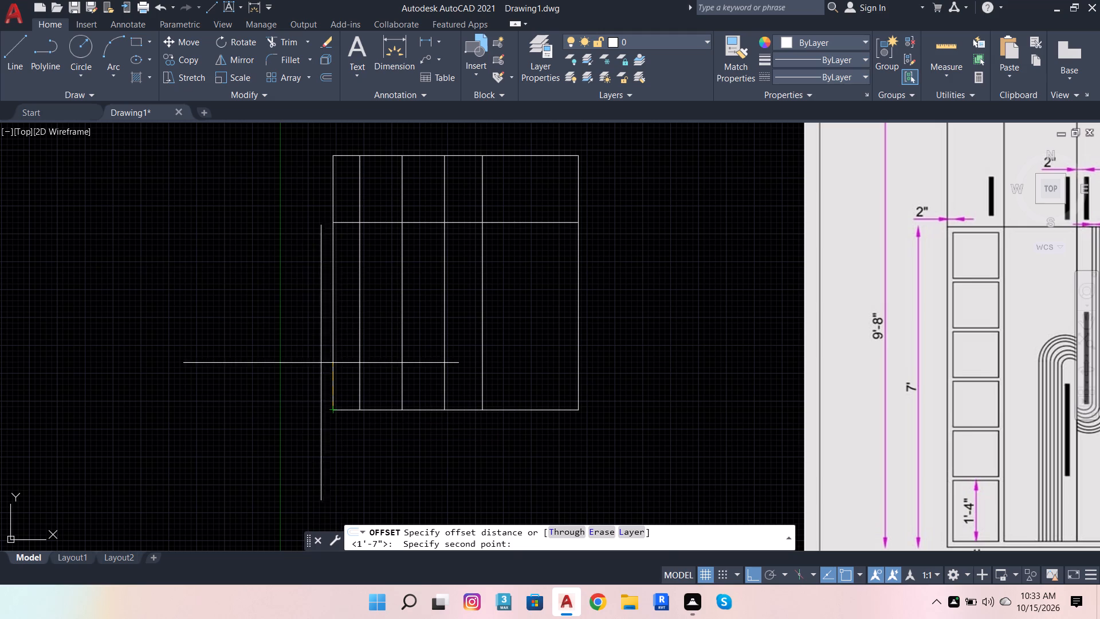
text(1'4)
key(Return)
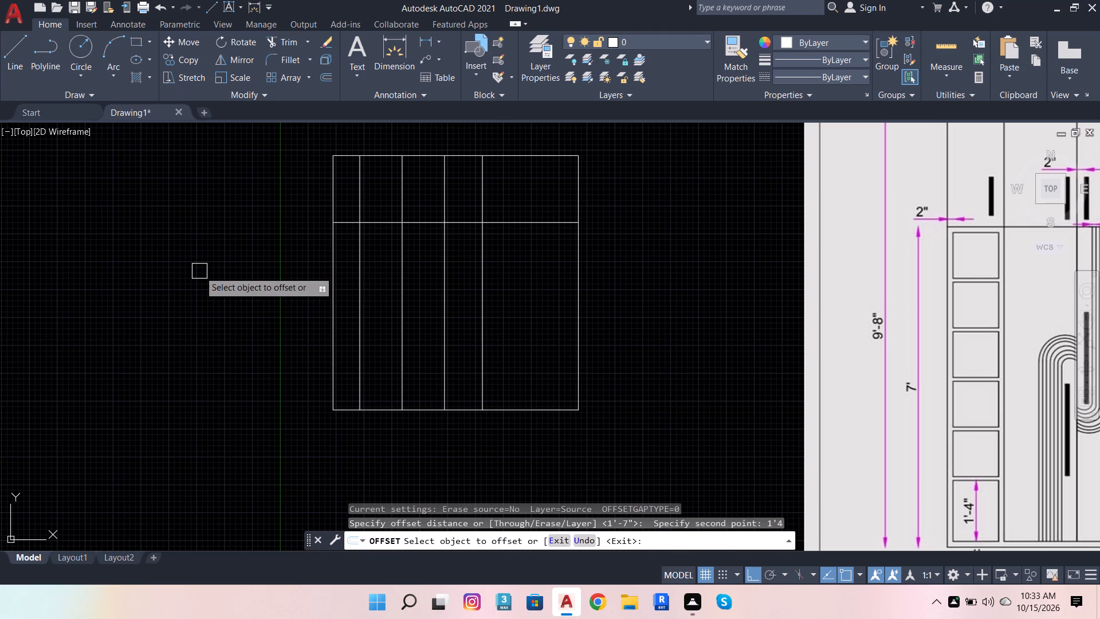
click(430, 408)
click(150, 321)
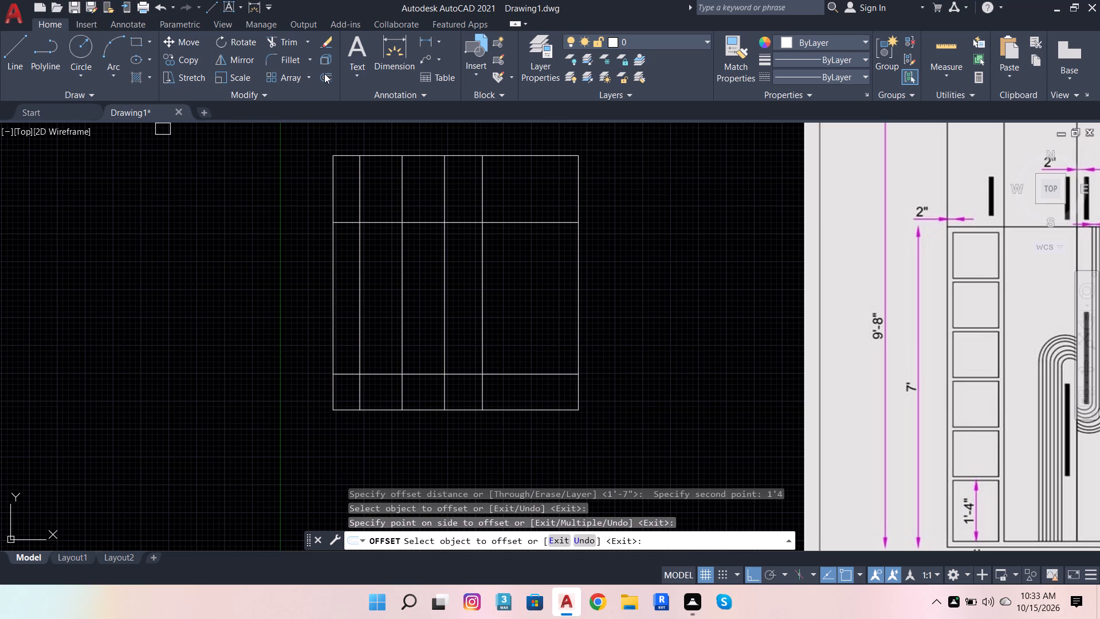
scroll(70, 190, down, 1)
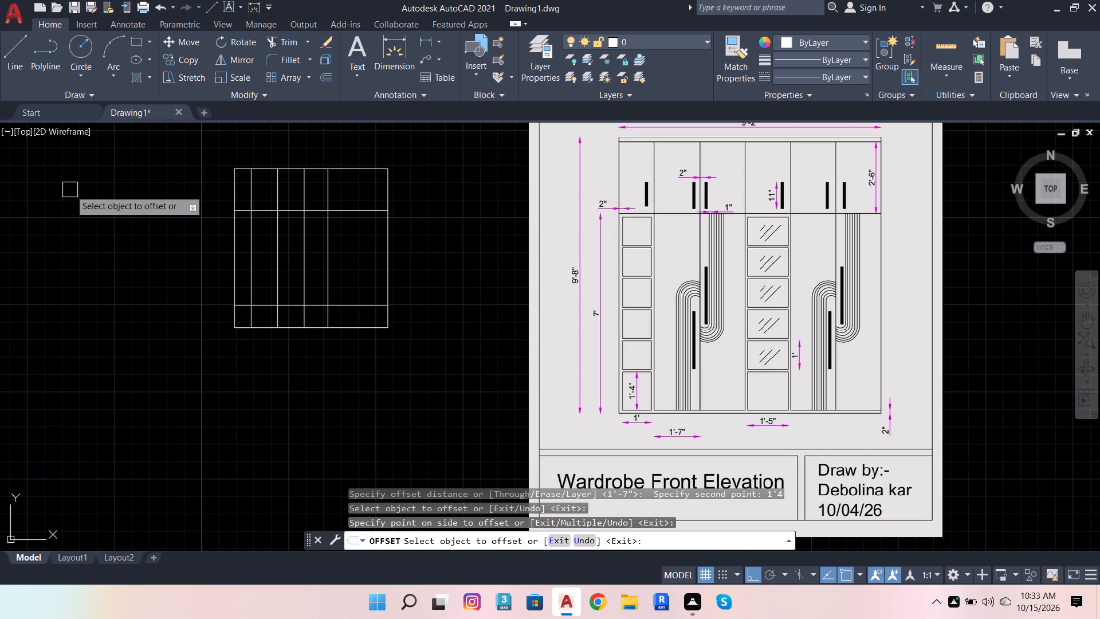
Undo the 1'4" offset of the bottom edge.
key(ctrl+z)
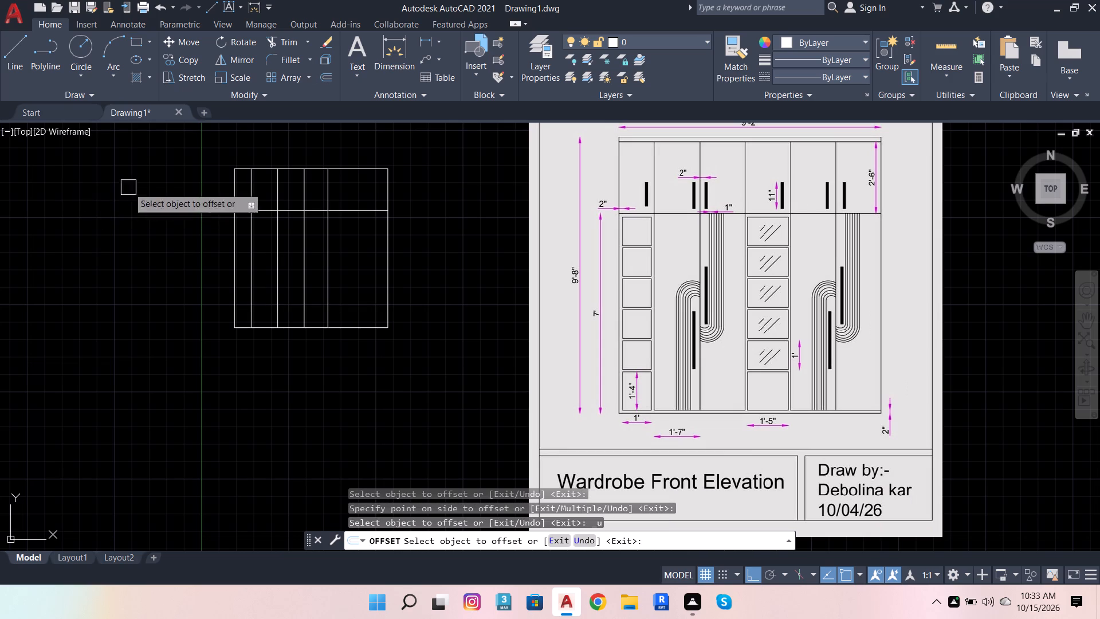
Offset the outline's bottom edge 1" upward.
click(331, 78)
scroll(276, 317, up, 2)
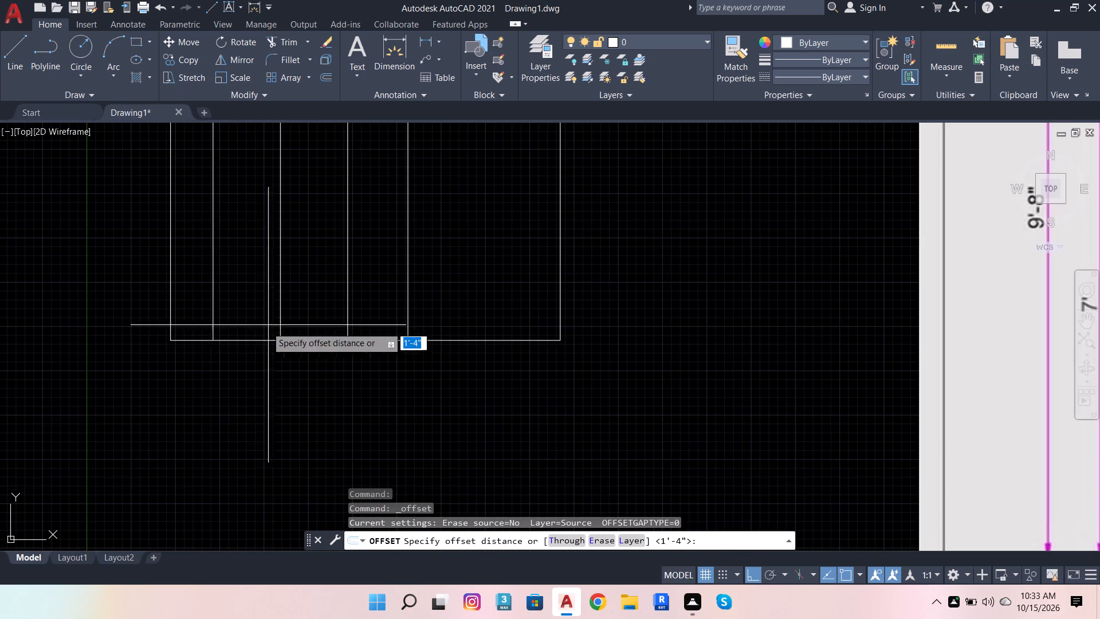
click(188, 346)
key(1)
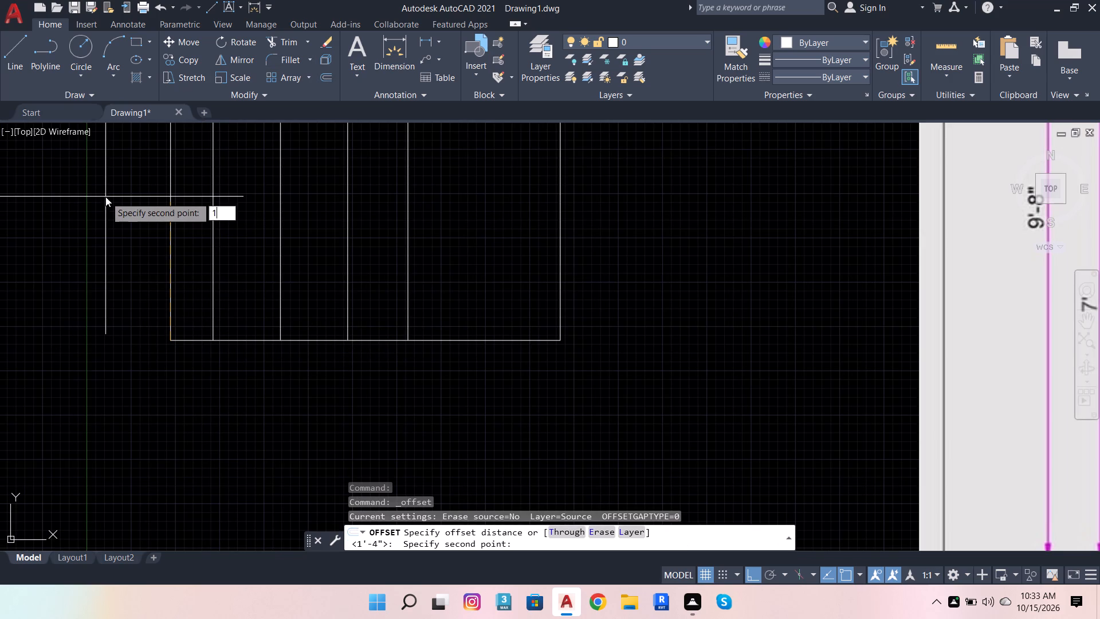
key(Return)
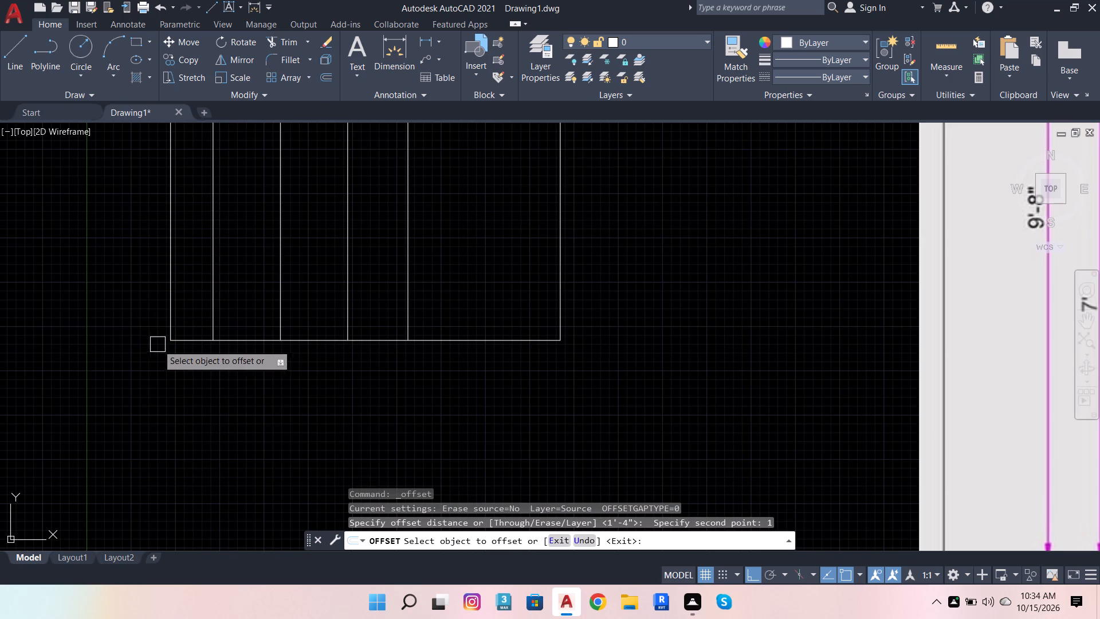
scroll(173, 331, up, 2)
click(187, 356)
click(108, 232)
scroll(96, 383, down, 2)
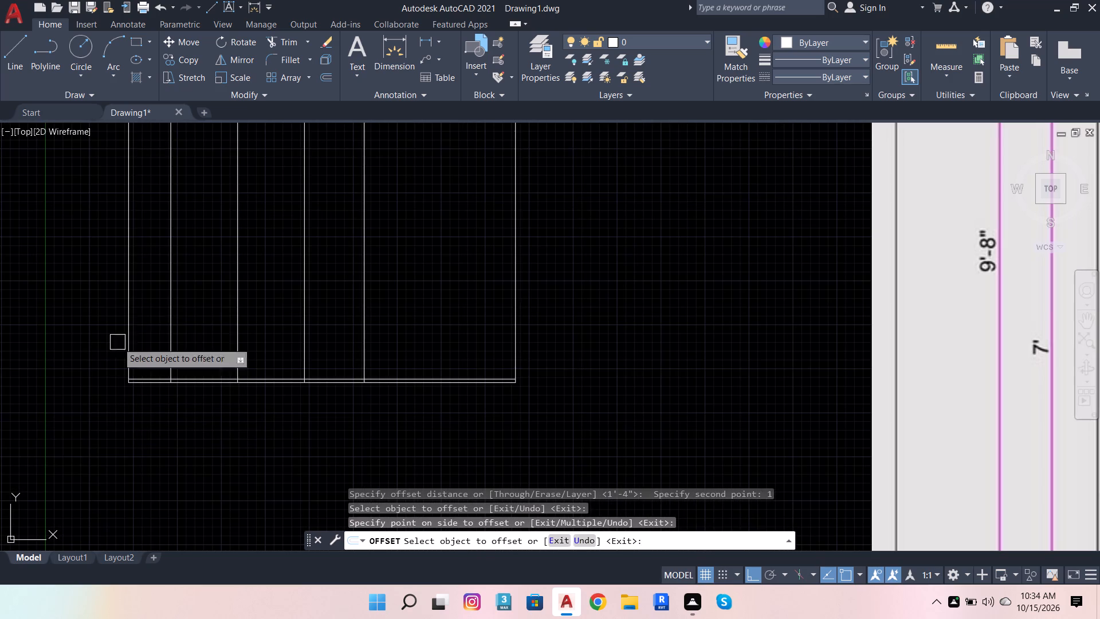
Offset the lower left edge and the first, second and third vertical division lines 1" to the right.
click(129, 308)
click(333, 438)
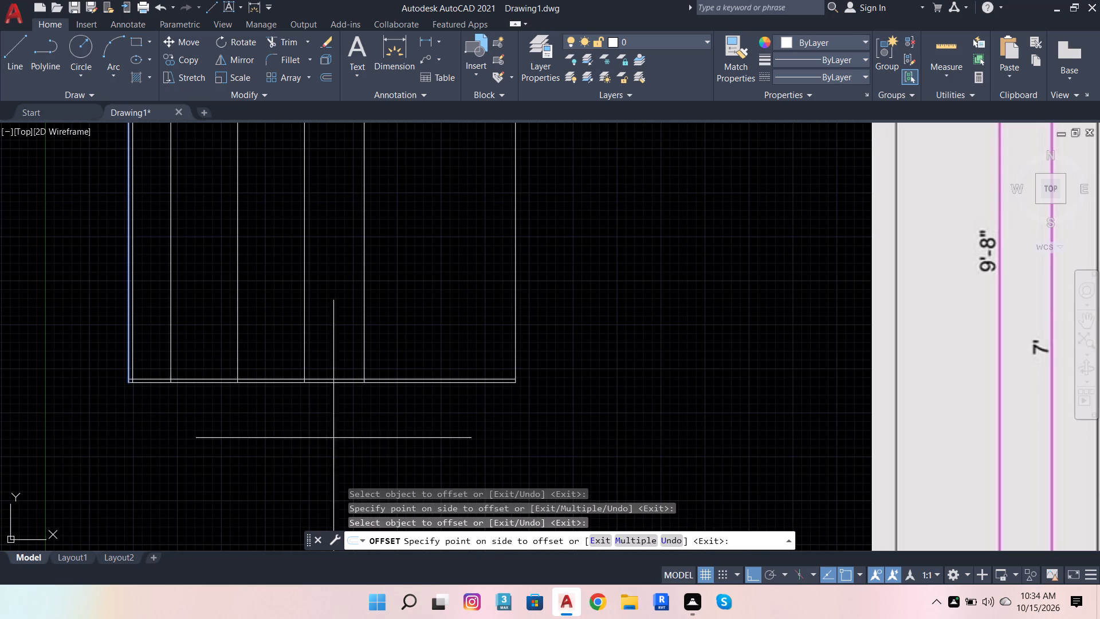
click(174, 323)
click(242, 322)
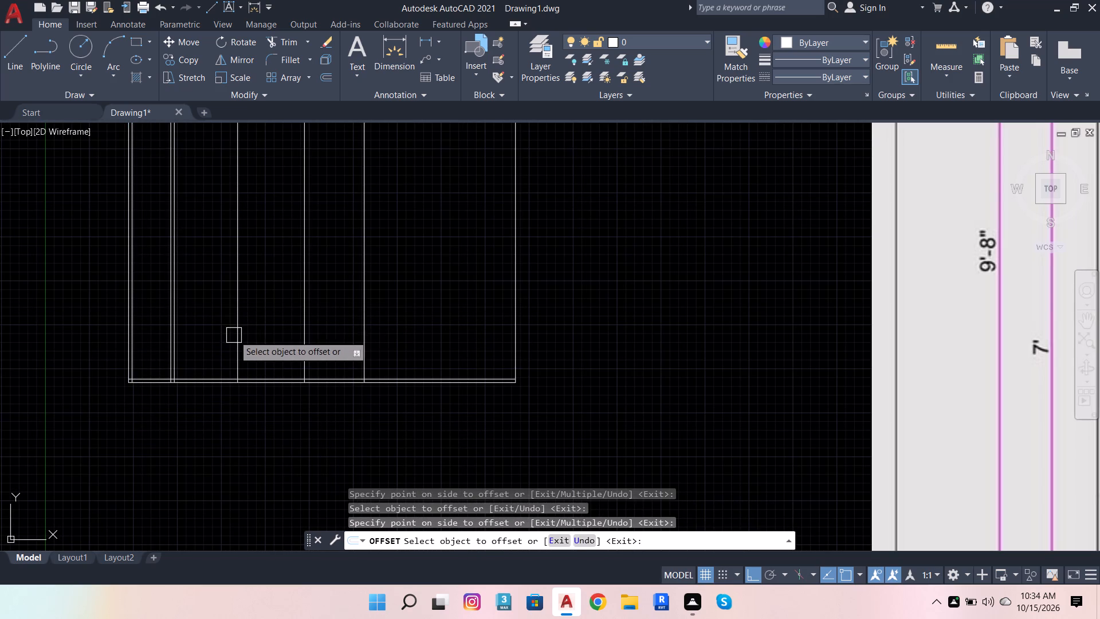
click(234, 335)
click(325, 323)
click(302, 342)
click(367, 329)
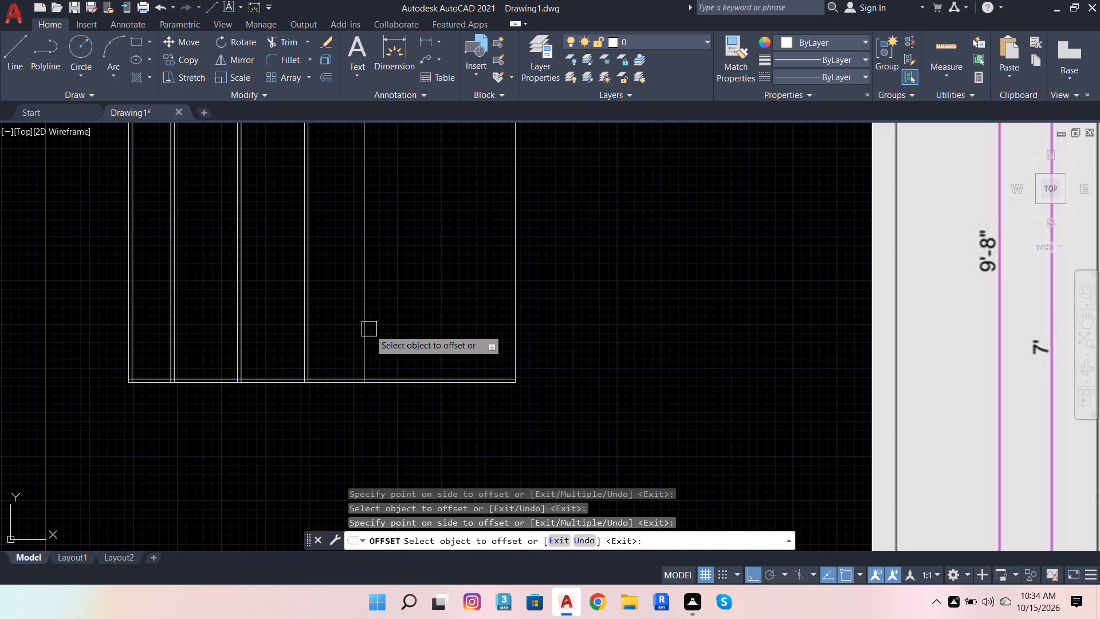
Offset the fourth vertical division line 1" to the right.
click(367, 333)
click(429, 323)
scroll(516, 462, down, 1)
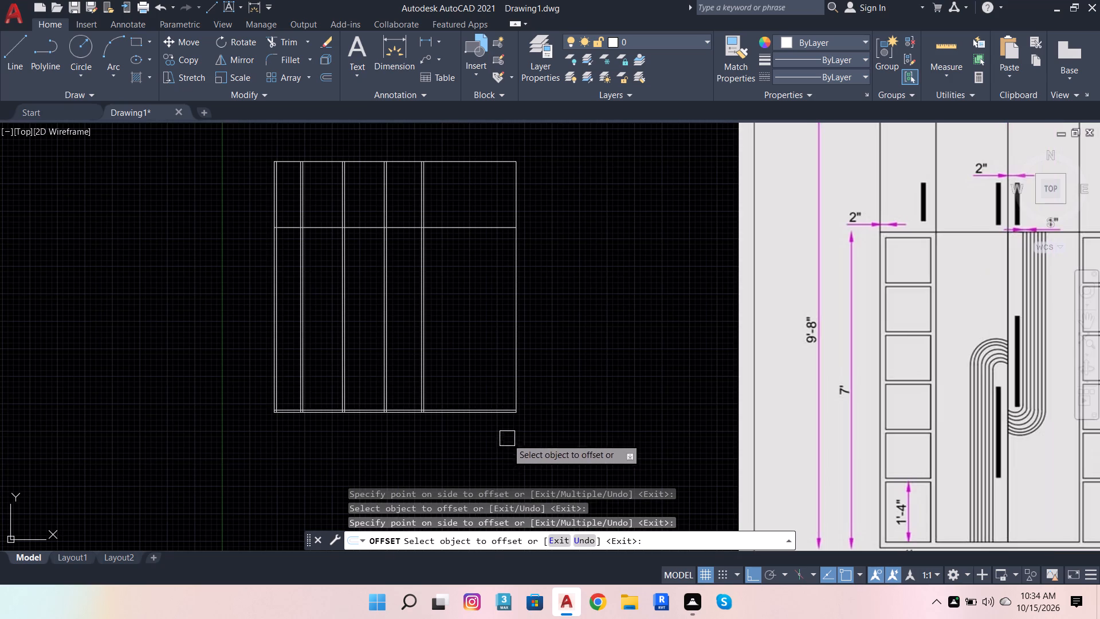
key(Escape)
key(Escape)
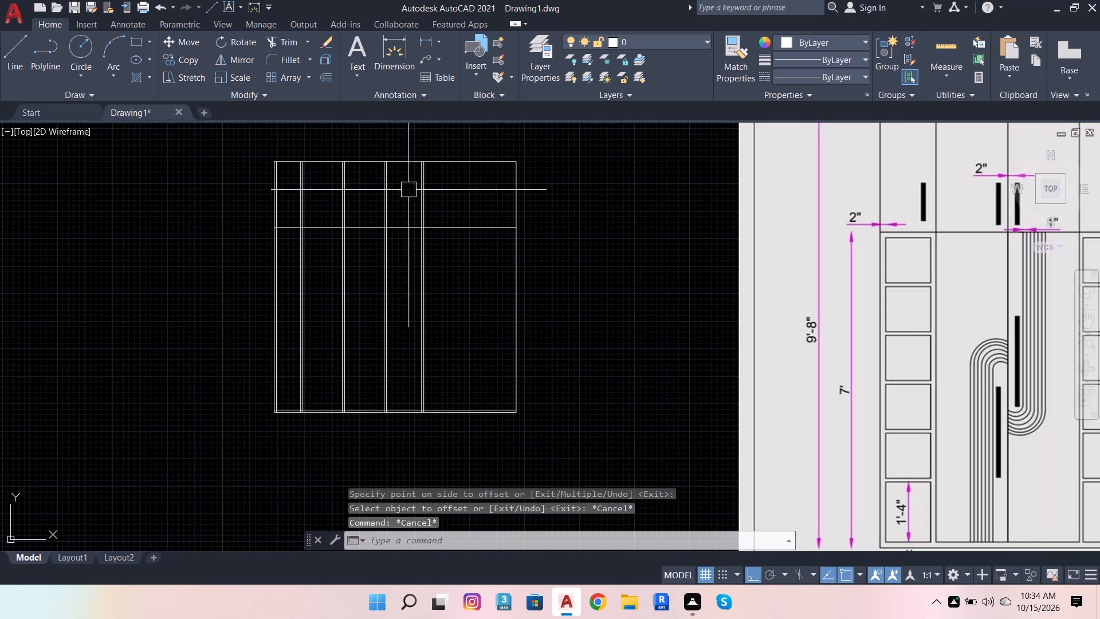
Modify the Standard dimension style's primary units to Architectural format with 0'-0" precision.
key(d)
text(IM)
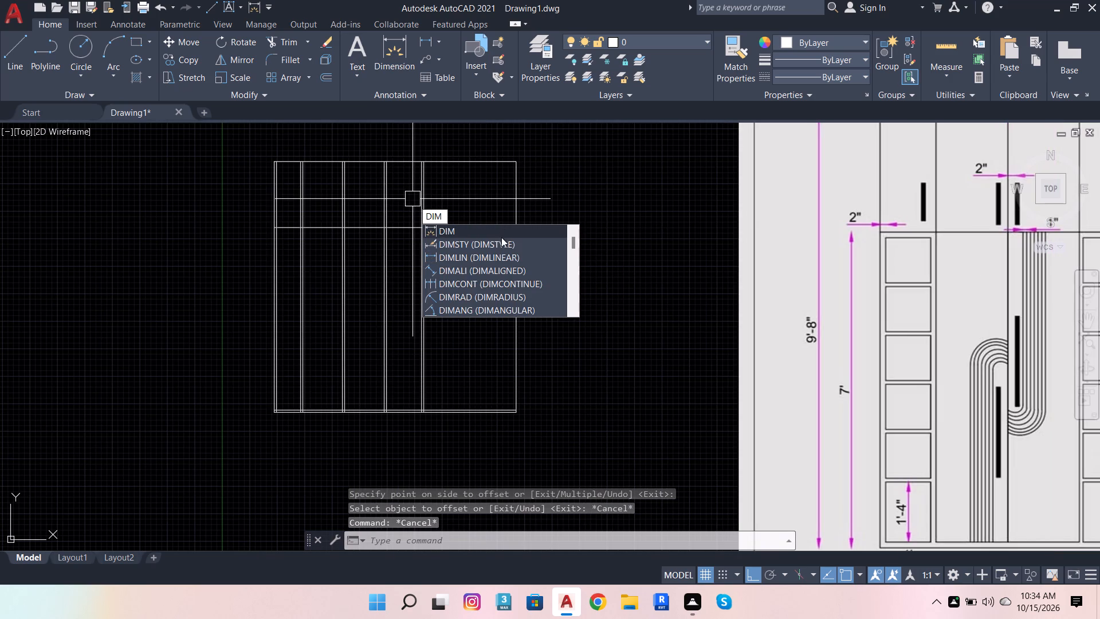
click(502, 238)
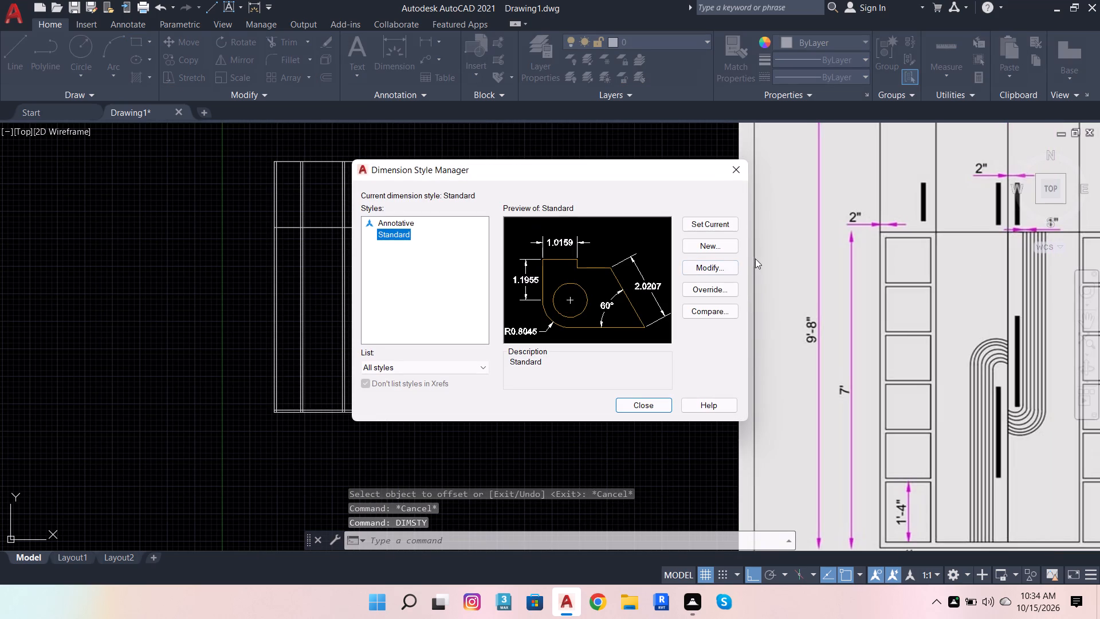
click(716, 261)
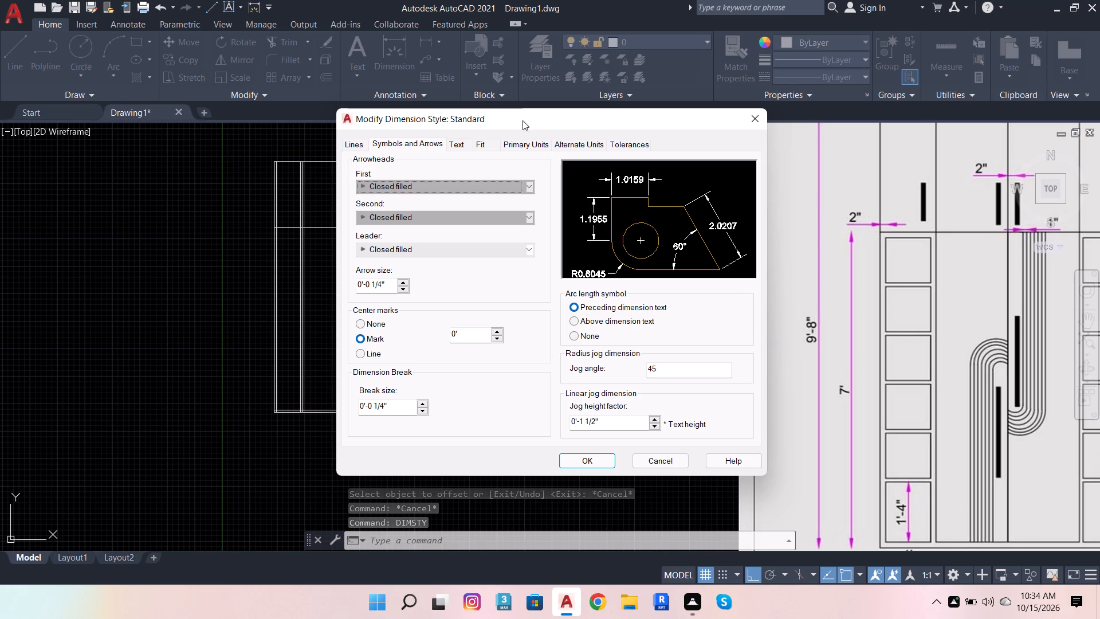
click(528, 142)
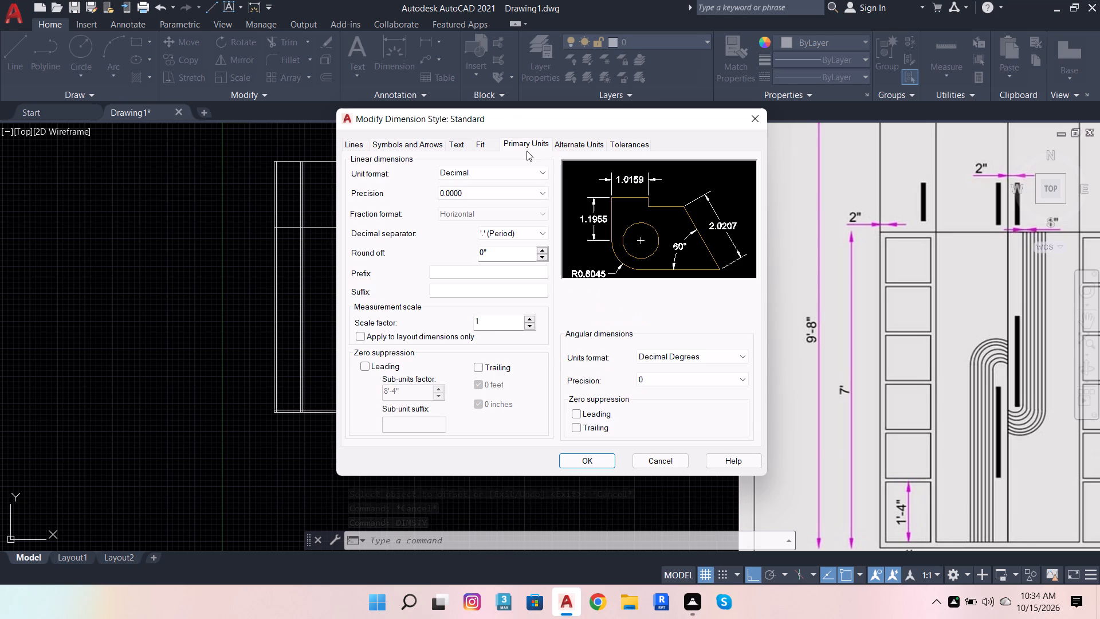
click(518, 173)
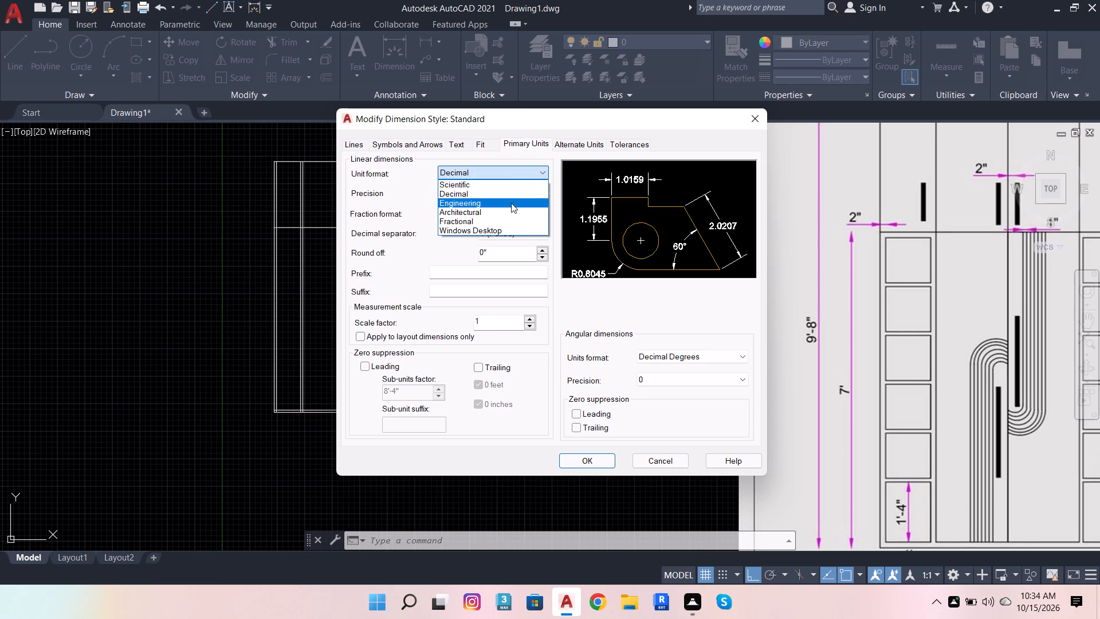
click(507, 211)
click(506, 194)
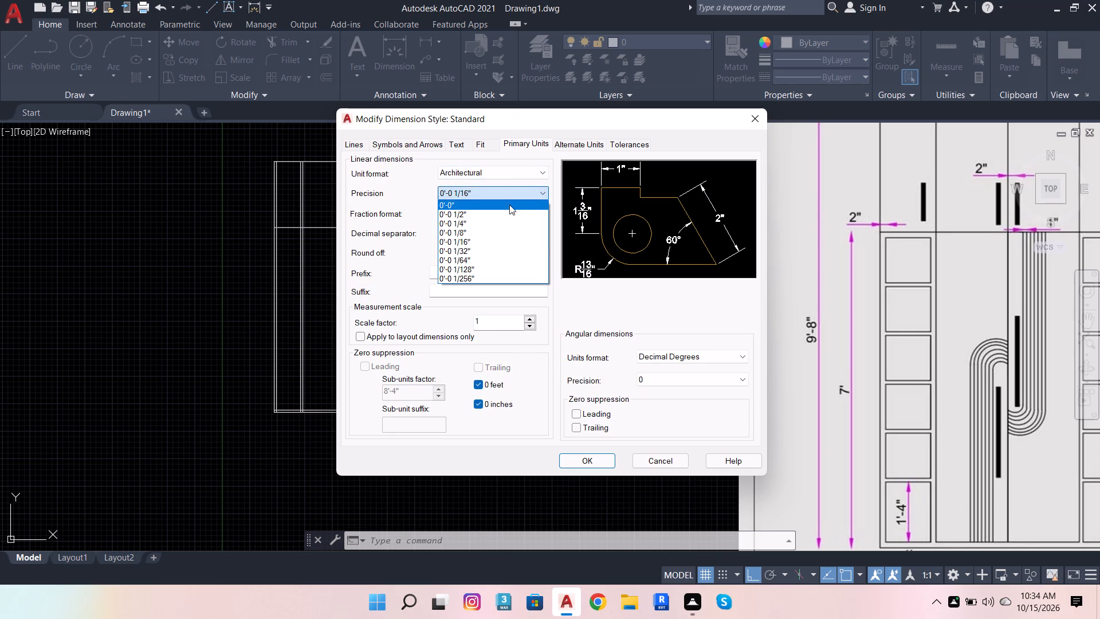
click(509, 195)
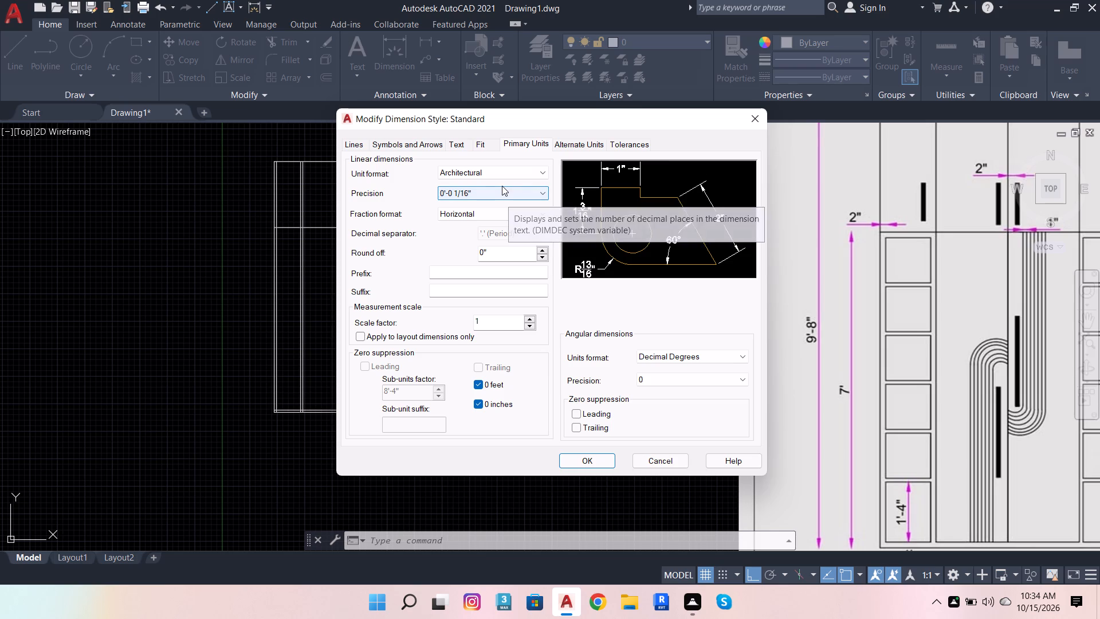
click(502, 186)
click(502, 190)
click(498, 203)
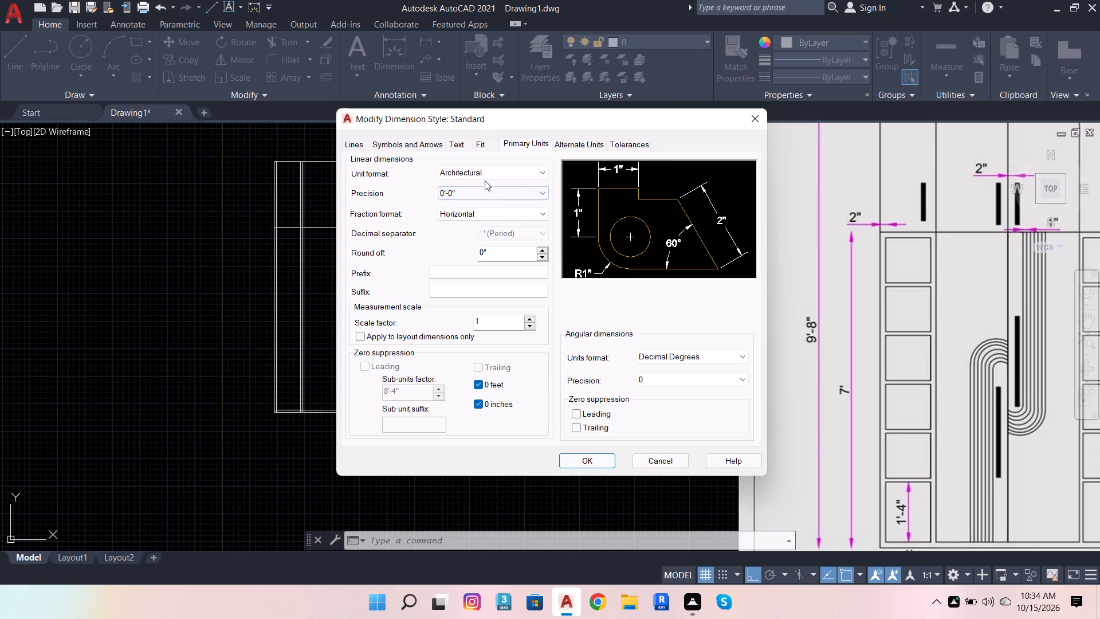
Set the Standard dimension style's text height to 6".
click(459, 146)
drag(532, 245, 388, 263)
text(41)
key(Return)
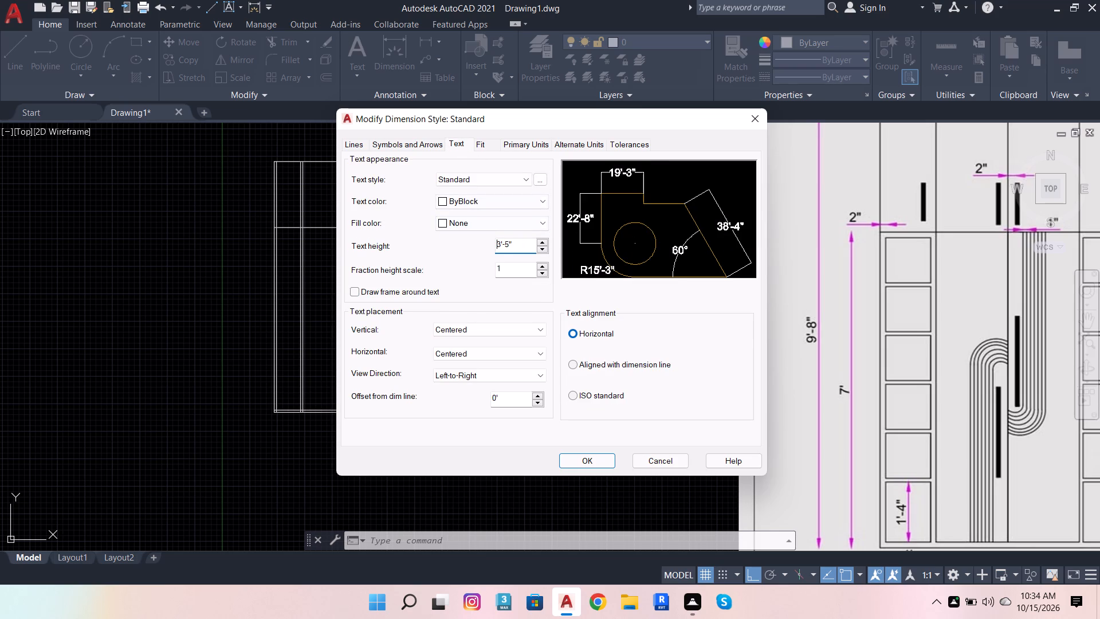
drag(525, 244, 396, 268)
key(6)
key(Return)
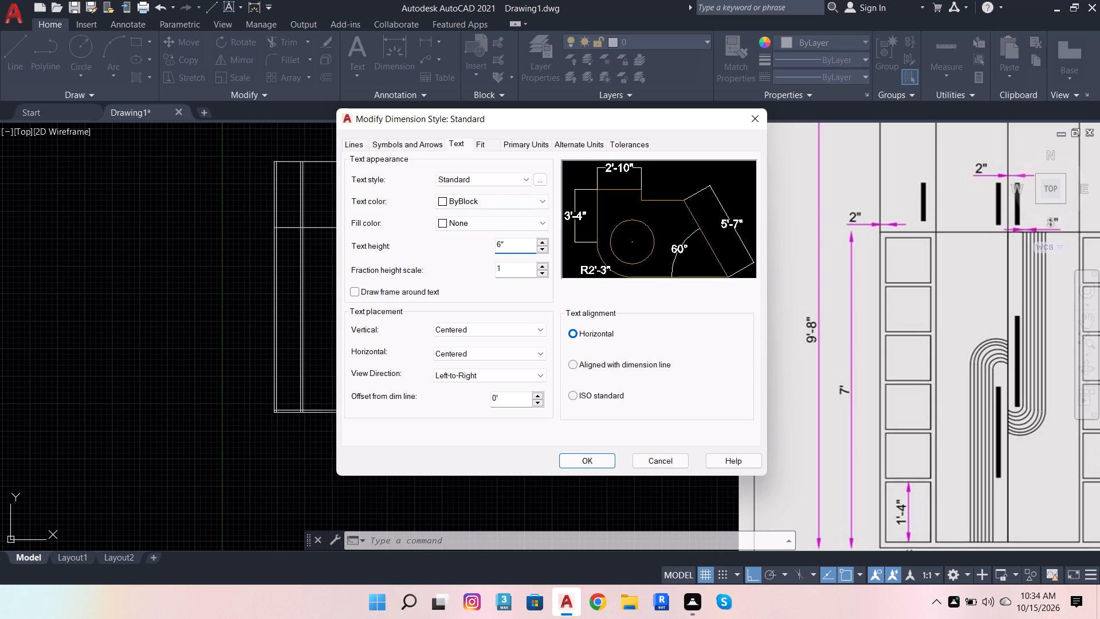
Set the dimension arrow size to 2" and the arc length symbol above the dimension text, and apply the style changes.
click(418, 147)
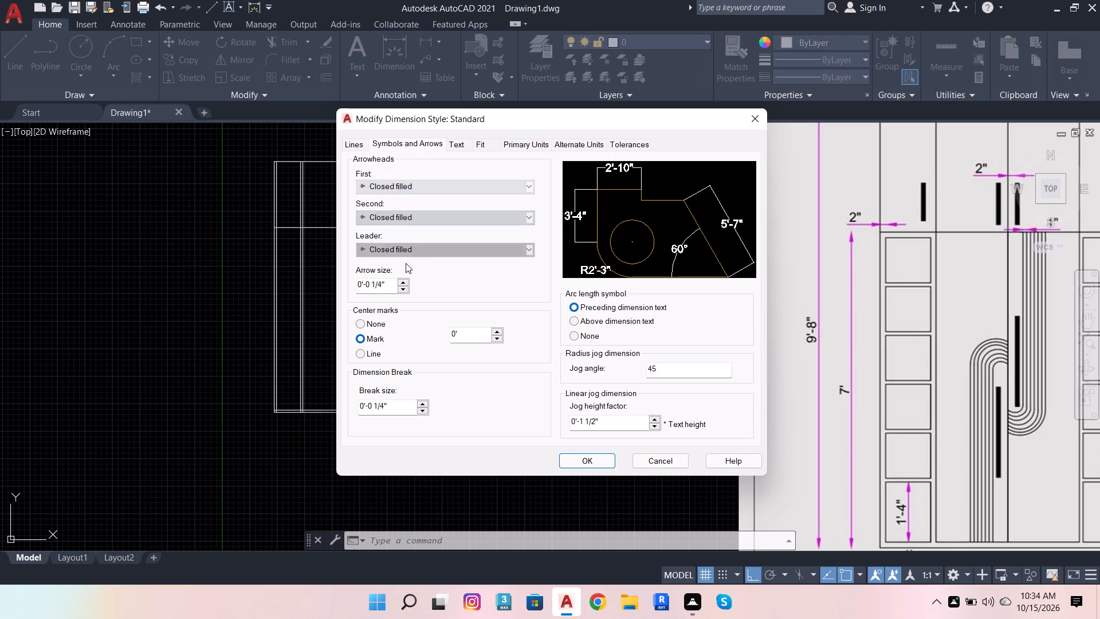
drag(390, 284, 108, 307)
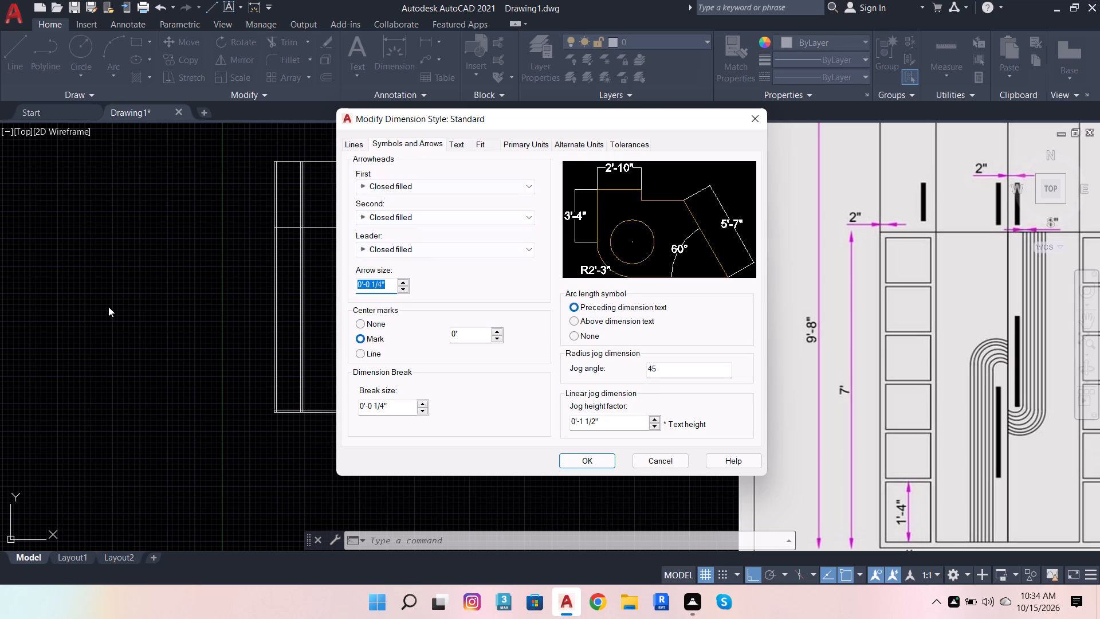
key(2)
key(Return)
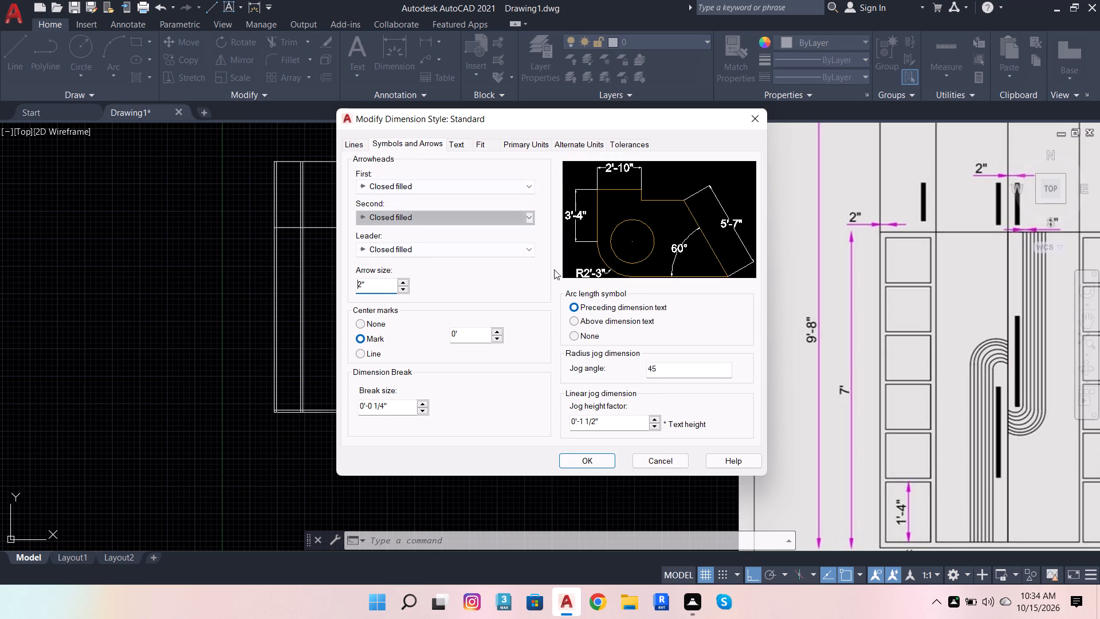
click(572, 324)
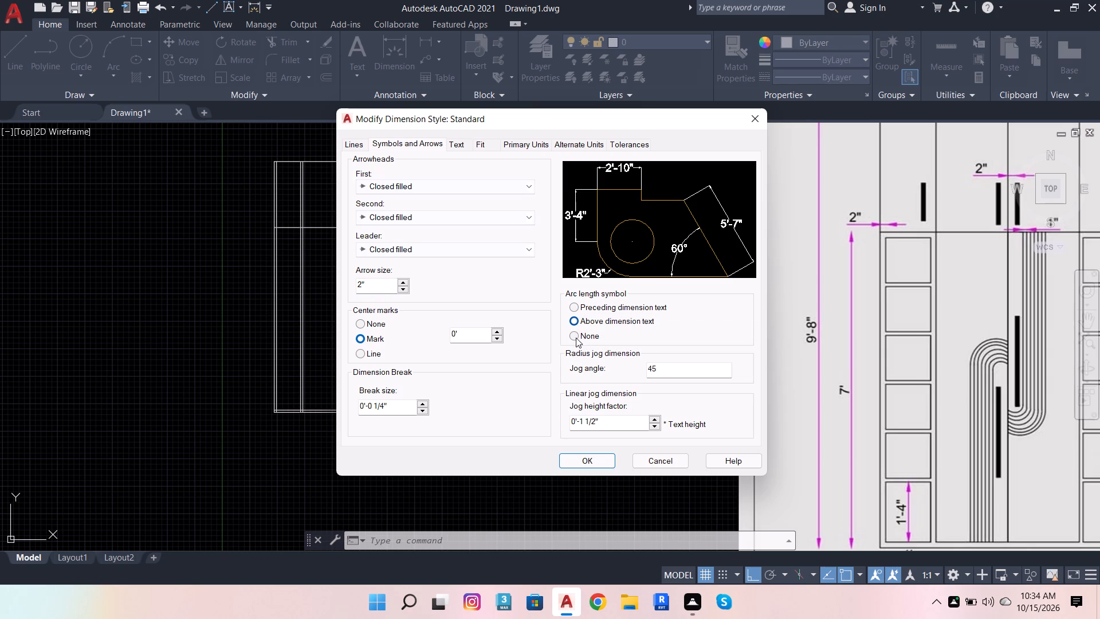
click(586, 462)
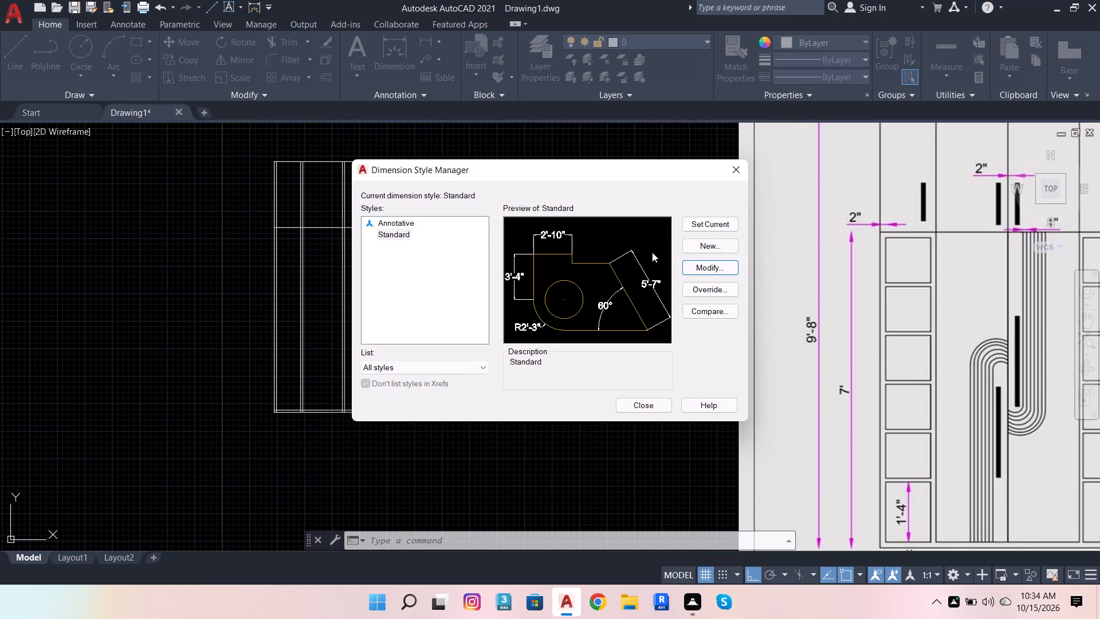
Make the Standard dimension style current and close the Dimension Style Manager.
click(702, 219)
click(712, 220)
click(651, 407)
Dimension the wardrobe outline's overall width, placing the dimension line above the top edge.
scroll(514, 362, down, 2)
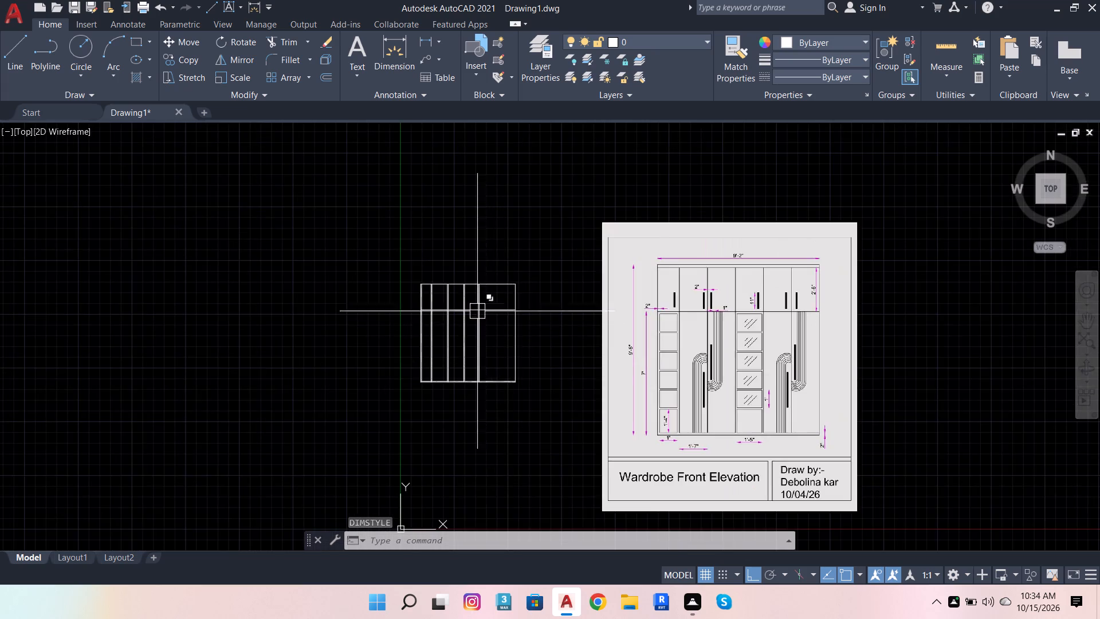
scroll(469, 302, up, 2)
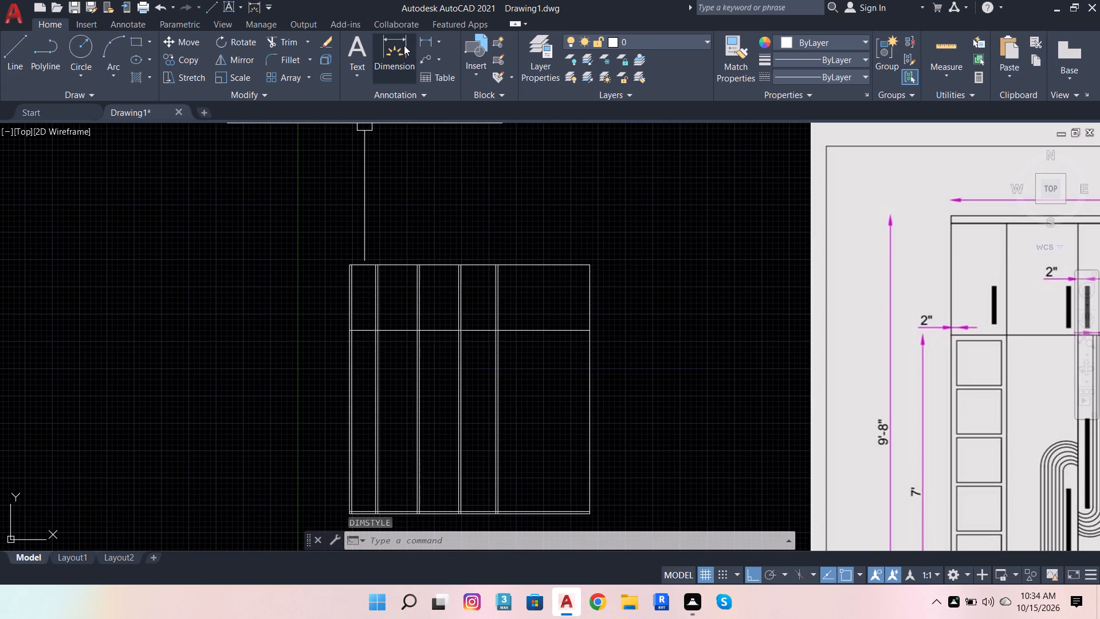
click(404, 45)
click(403, 264)
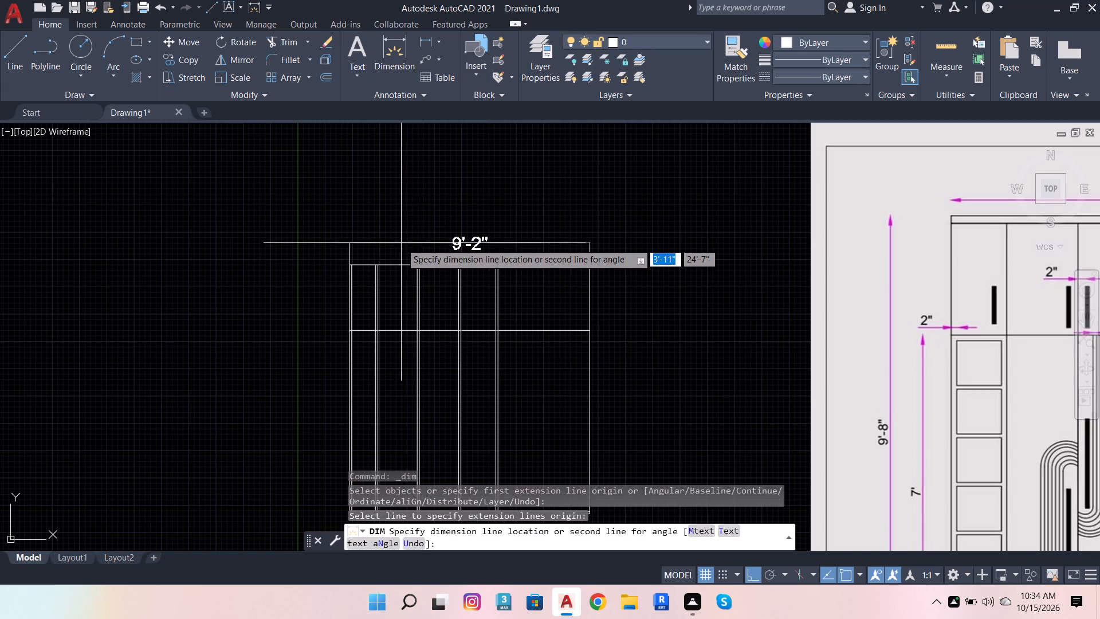
click(401, 220)
Dimension the gap between the outer left edge and its inner frame line, placing it above the overall width dimension.
scroll(379, 271, up, 2)
scroll(295, 258, up, 3)
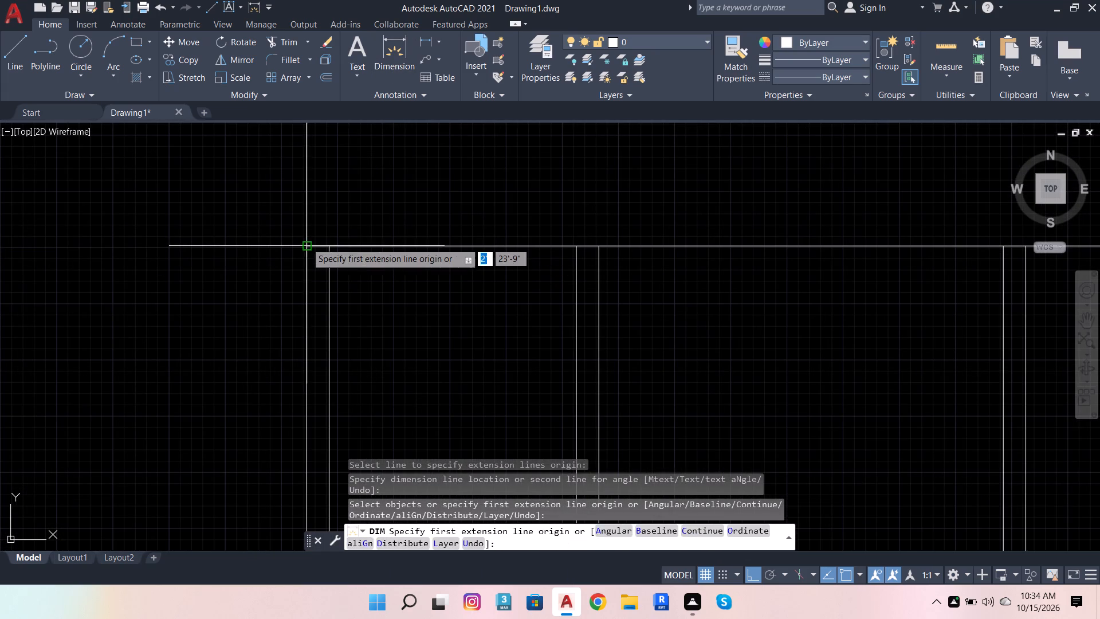
click(306, 242)
click(331, 242)
scroll(343, 151, down, 3)
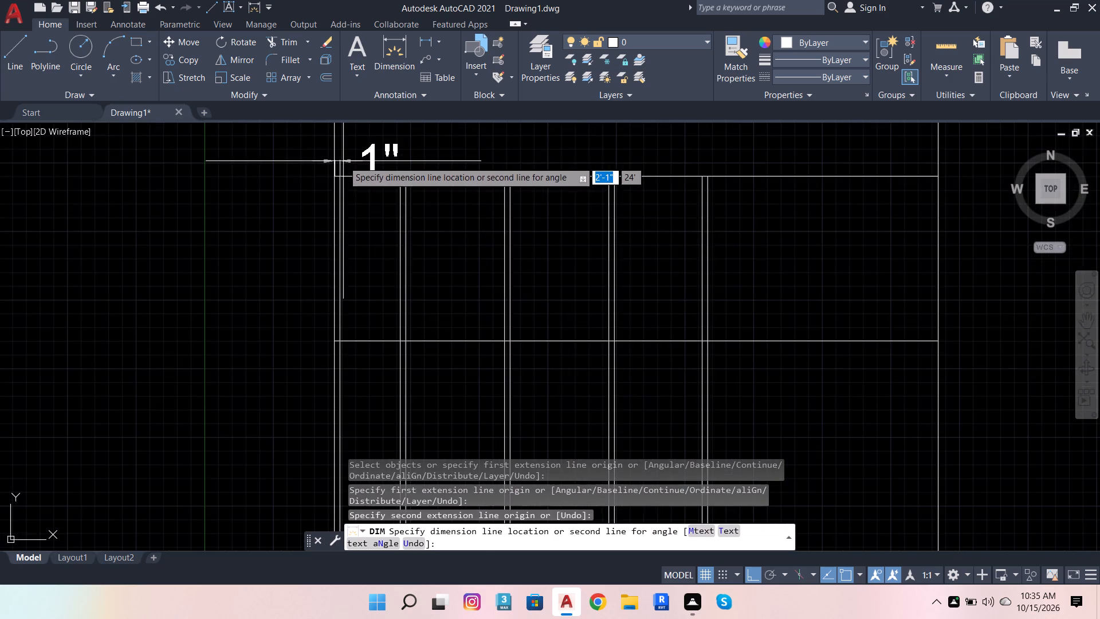
scroll(353, 197, down, 4)
scroll(347, 177, up, 4)
click(347, 181)
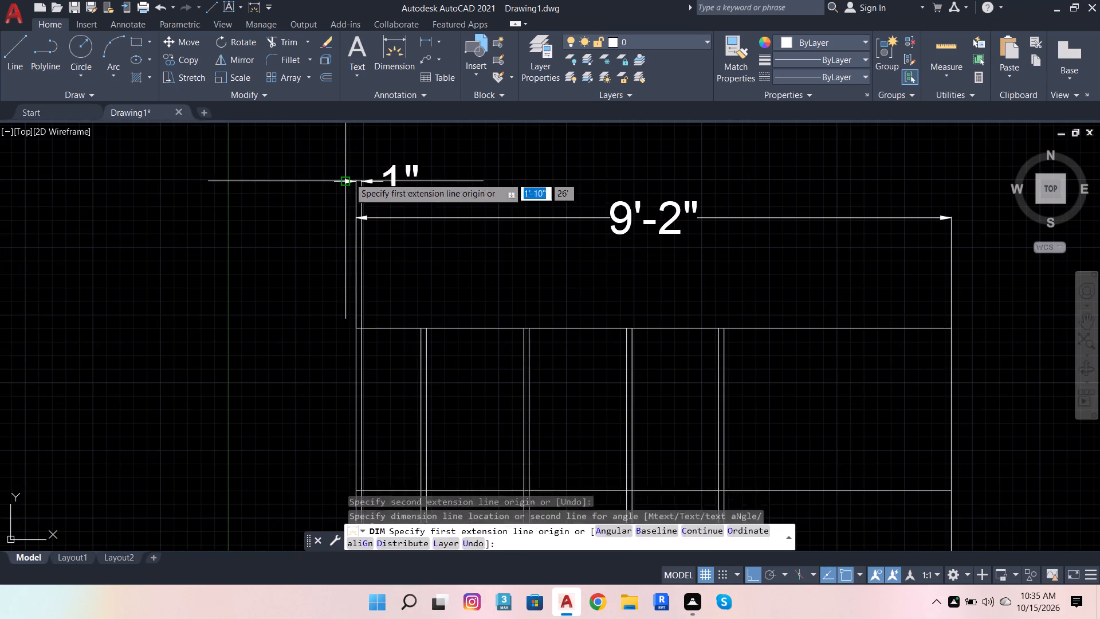
Dimension the first door compartment's clear width between the inner left frame line and first division line, placing it below the wardrobe.
scroll(383, 148, down, 3)
scroll(379, 296, up, 3)
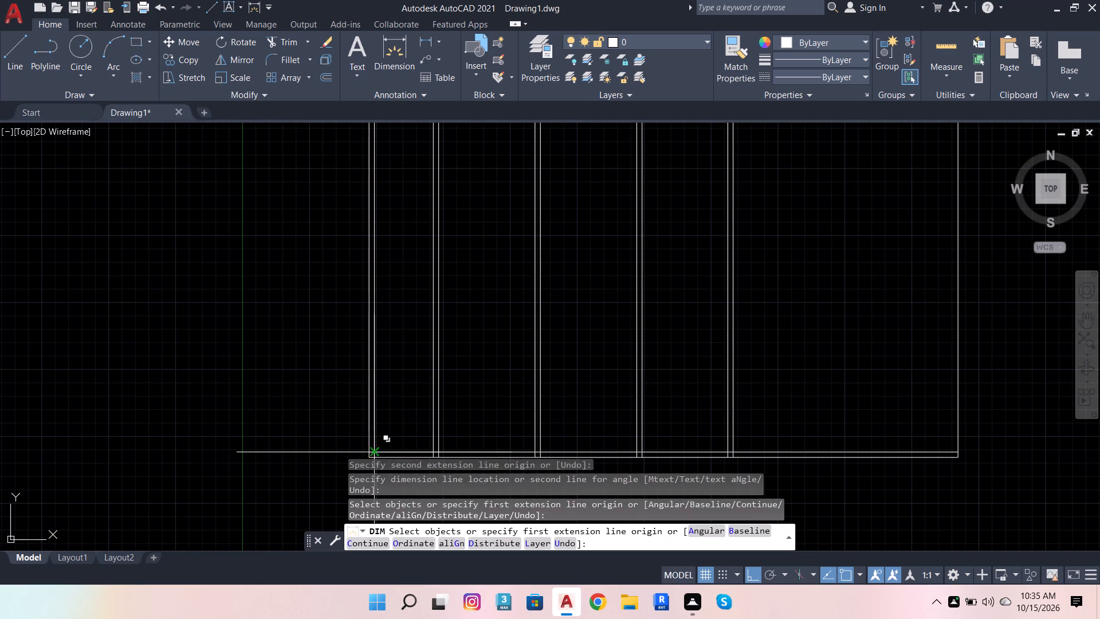
scroll(372, 466, up, 5)
scroll(394, 337, down, 4)
scroll(387, 352, up, 6)
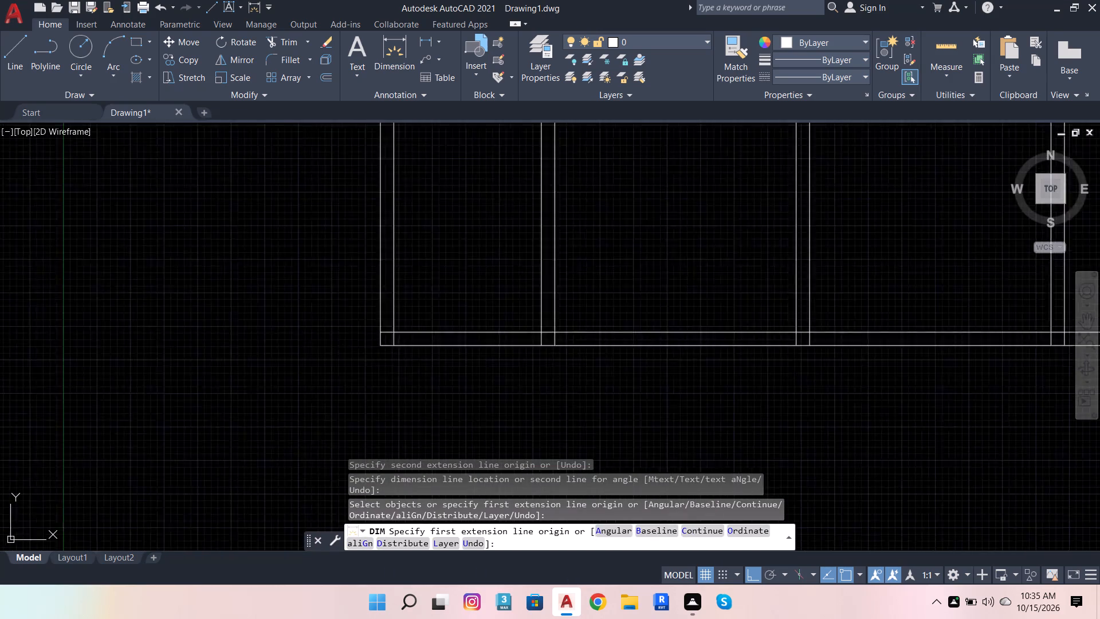
scroll(412, 355, up, 2)
click(359, 331)
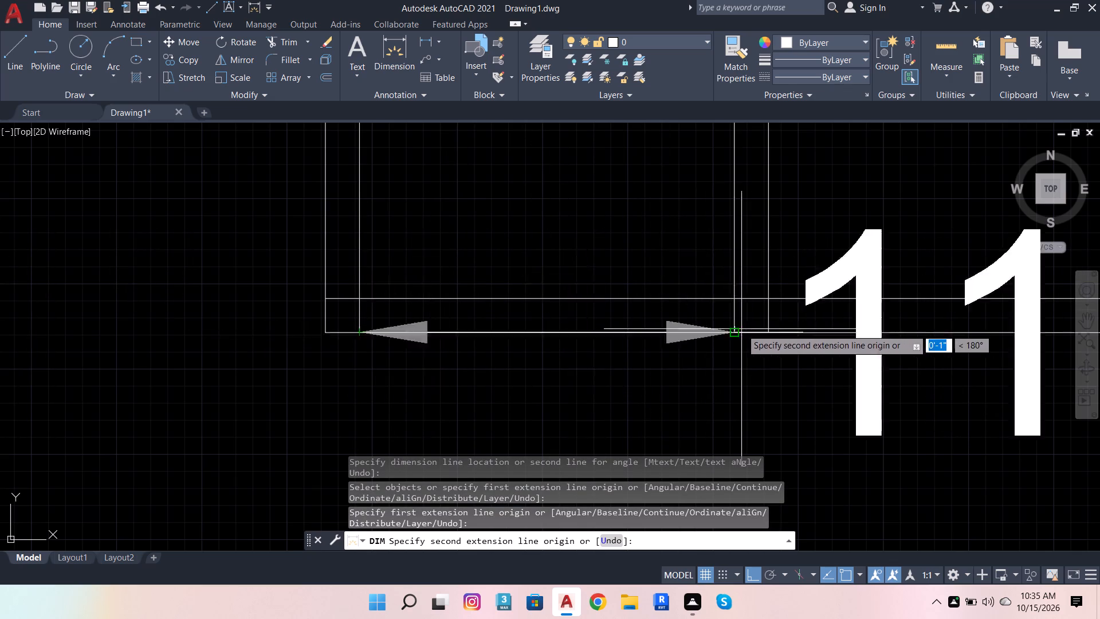
click(732, 329)
scroll(716, 278, down, 4)
scroll(701, 327, up, 2)
click(690, 344)
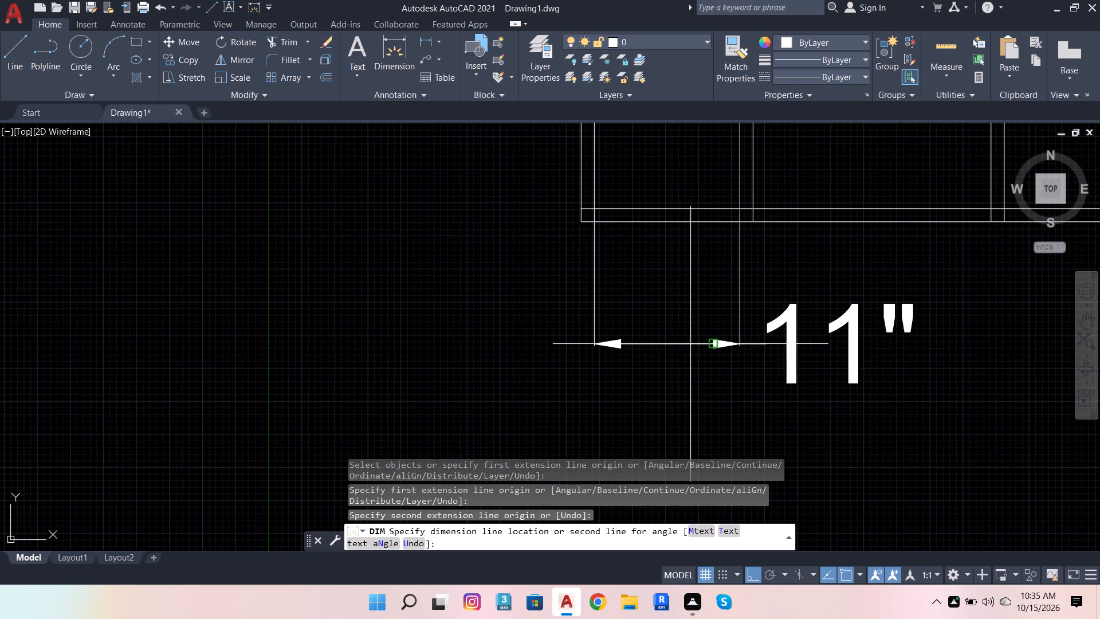
scroll(524, 326, down, 6)
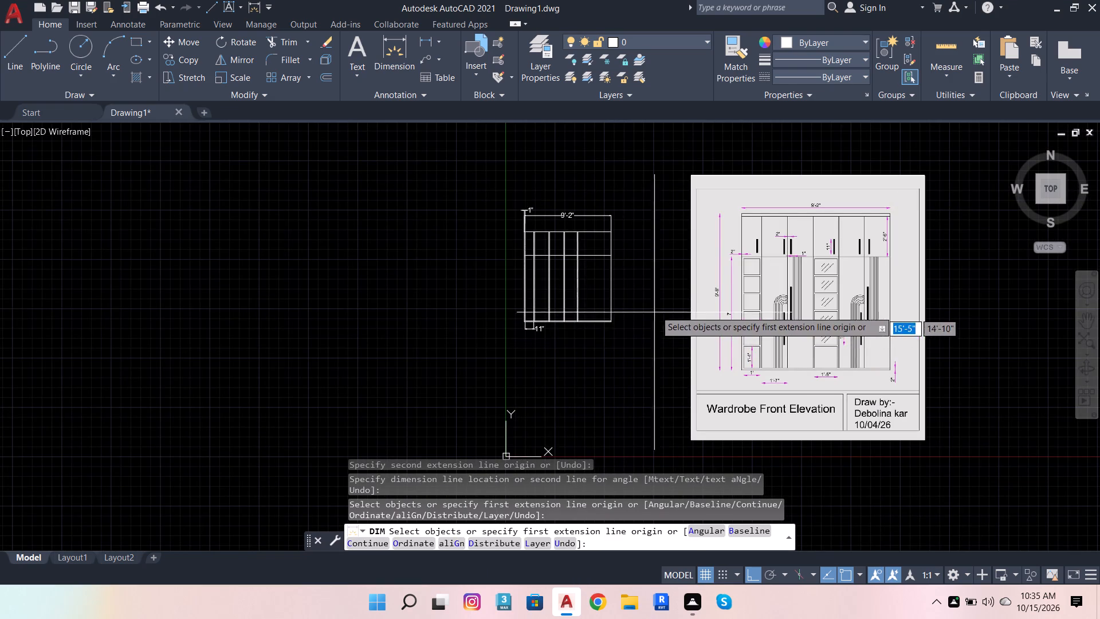
scroll(772, 244, up, 2)
scroll(779, 240, down, 1)
scroll(409, 294, up, 1)
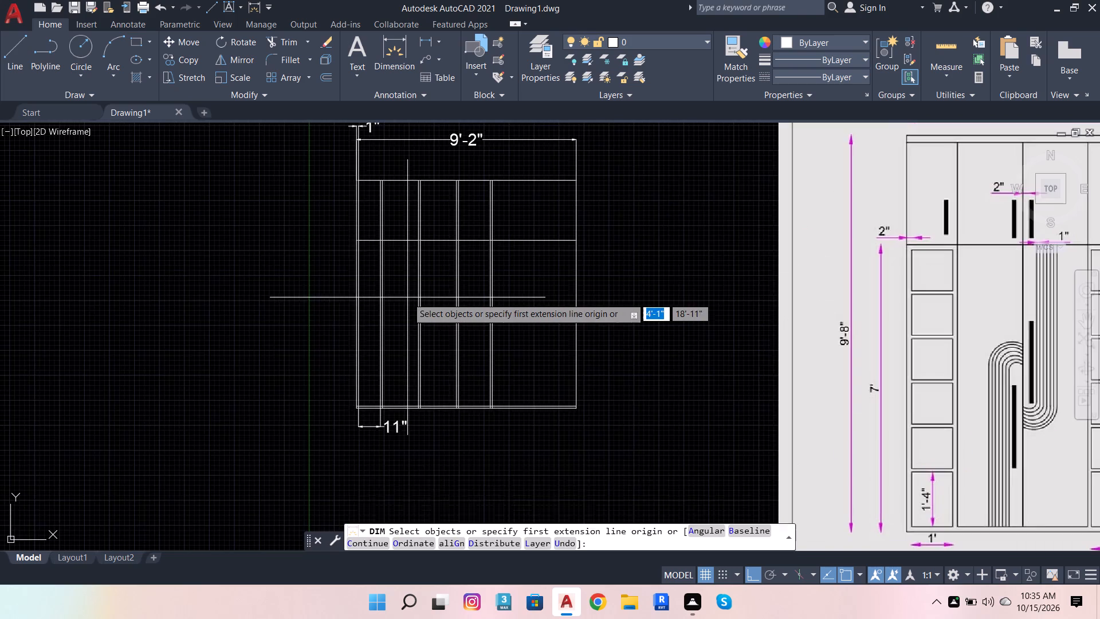
scroll(407, 297, up, 1)
key(Escape)
Erase the four vertical division lines together with their offset copies.
drag(587, 349, 481, 356)
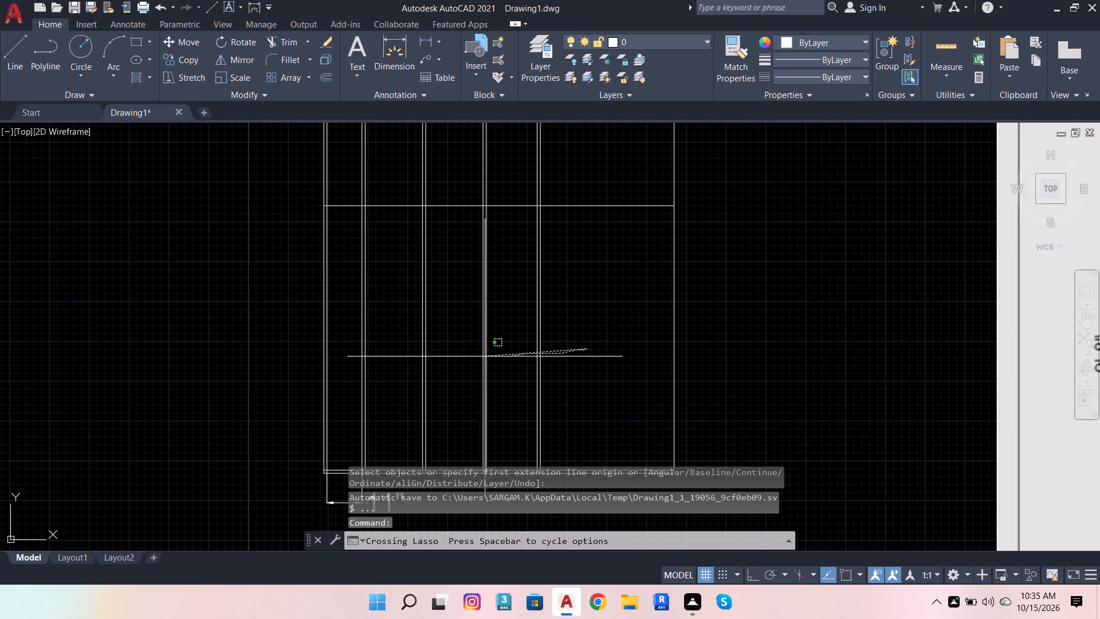
drag(481, 356, 361, 299)
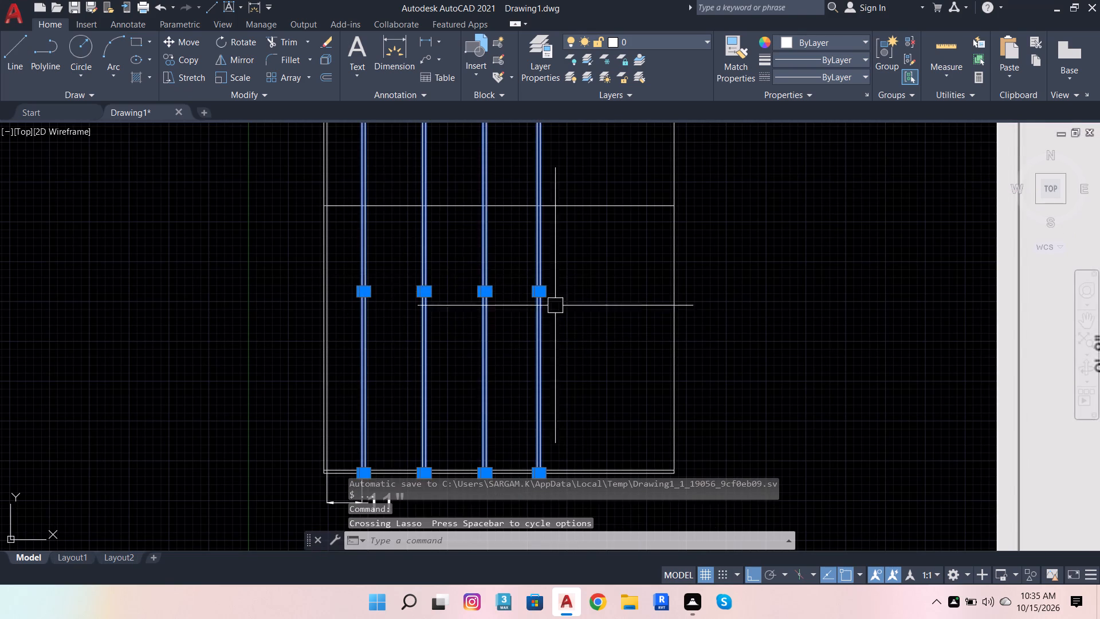
scroll(565, 323, down, 1)
key(shift+Delete)
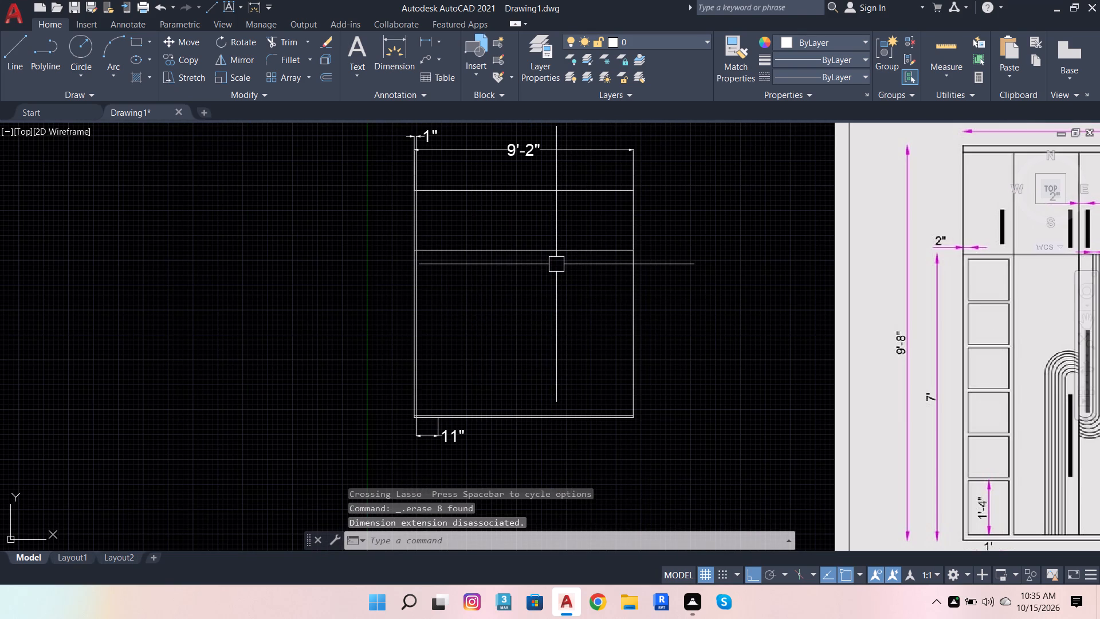
Offset the wardrobe's inner left frame line 1' inward to form the first division line.
scroll(422, 372, up, 3)
scroll(415, 367, down, 2)
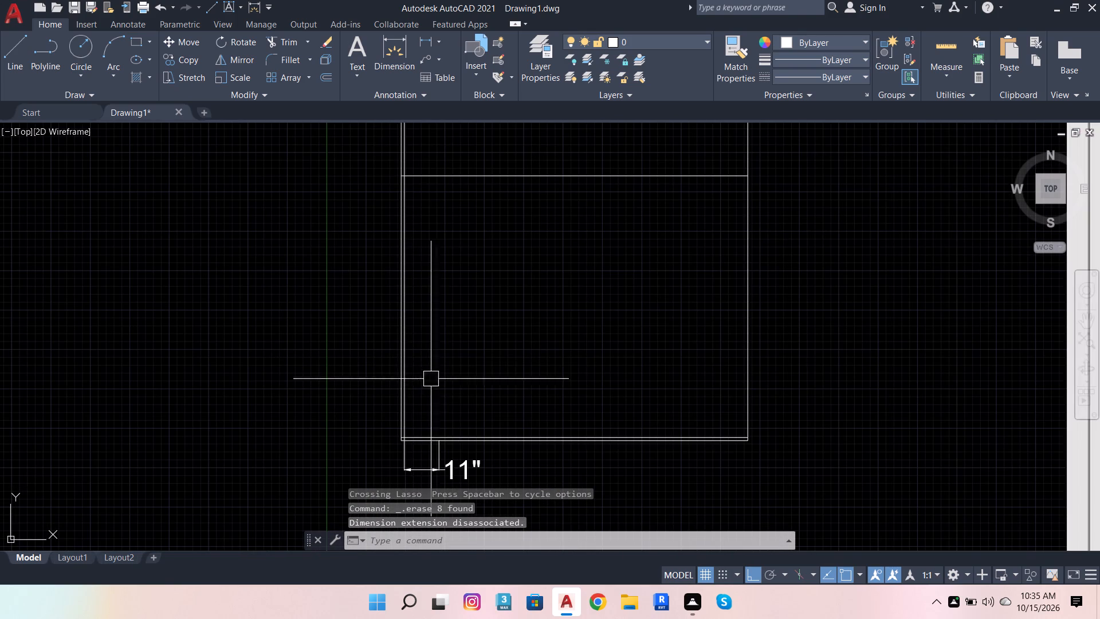
click(412, 335)
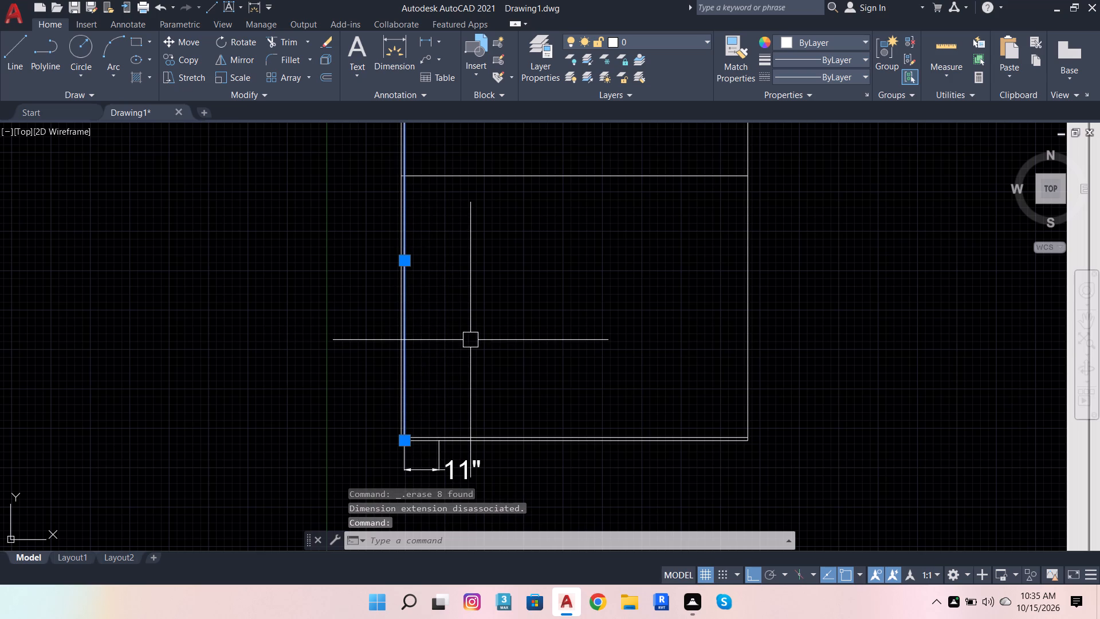
click(471, 340)
key(o)
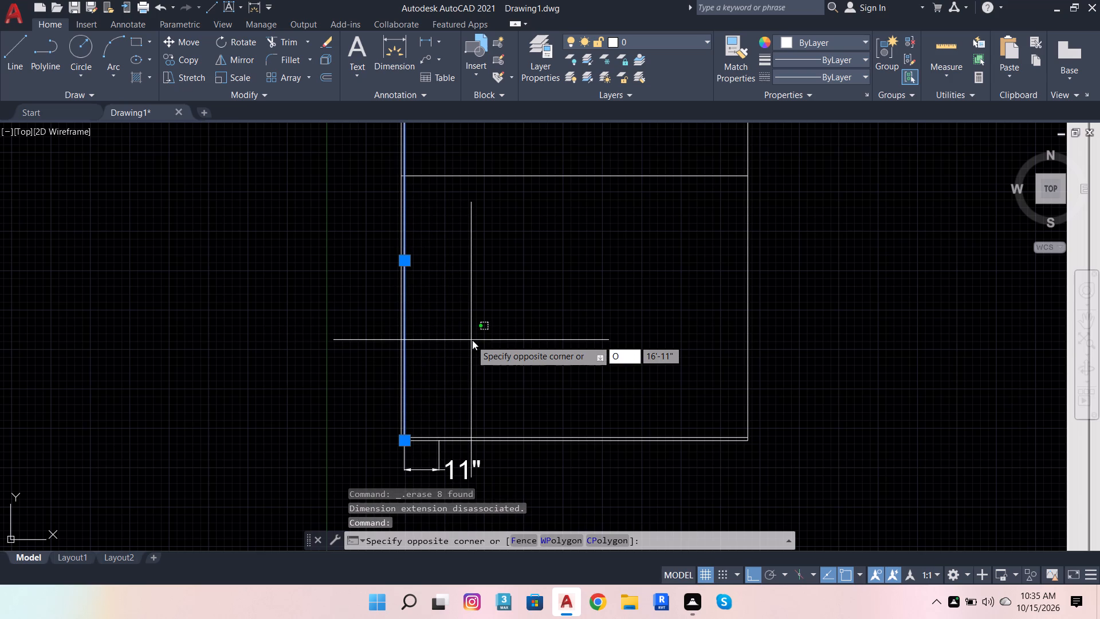
key(Return)
scroll(403, 441, up, 4)
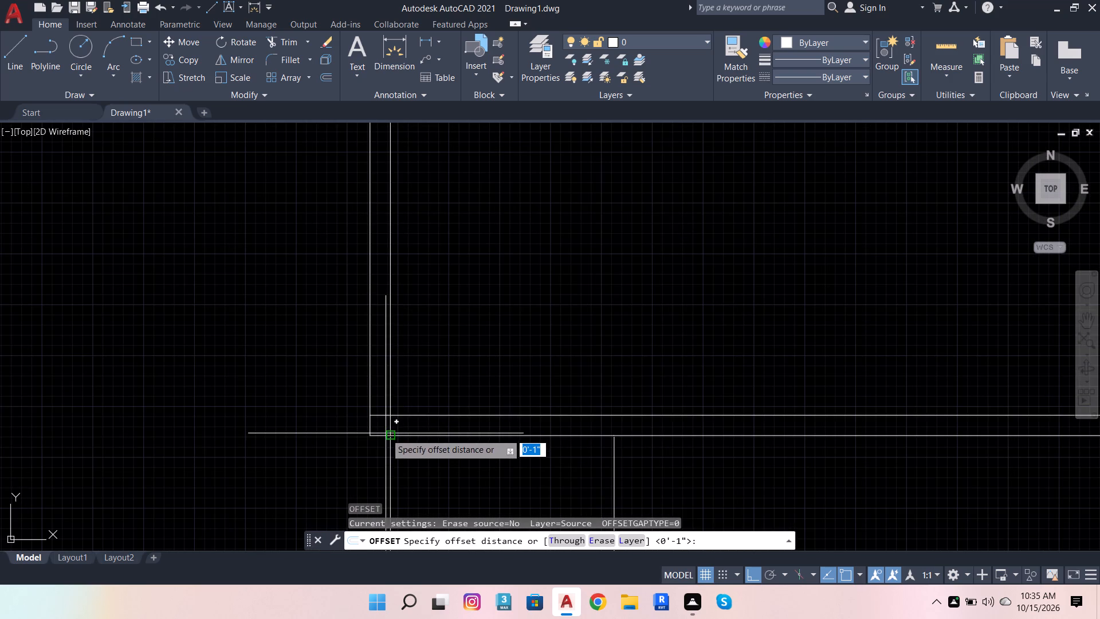
click(386, 433)
scroll(512, 338, down, 3)
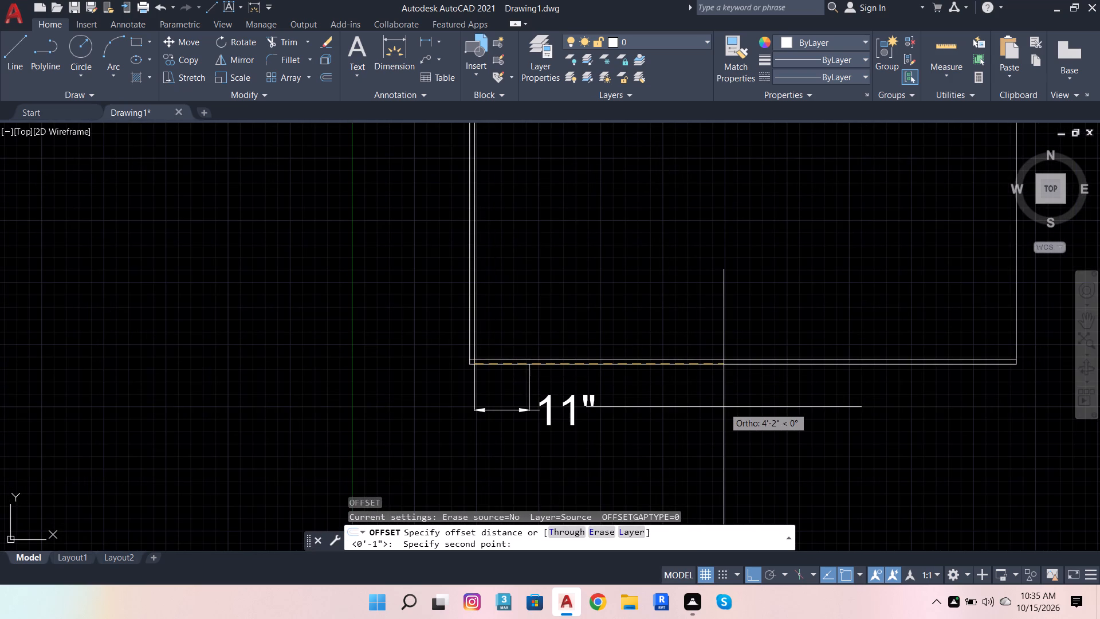
text(1')
key(Return)
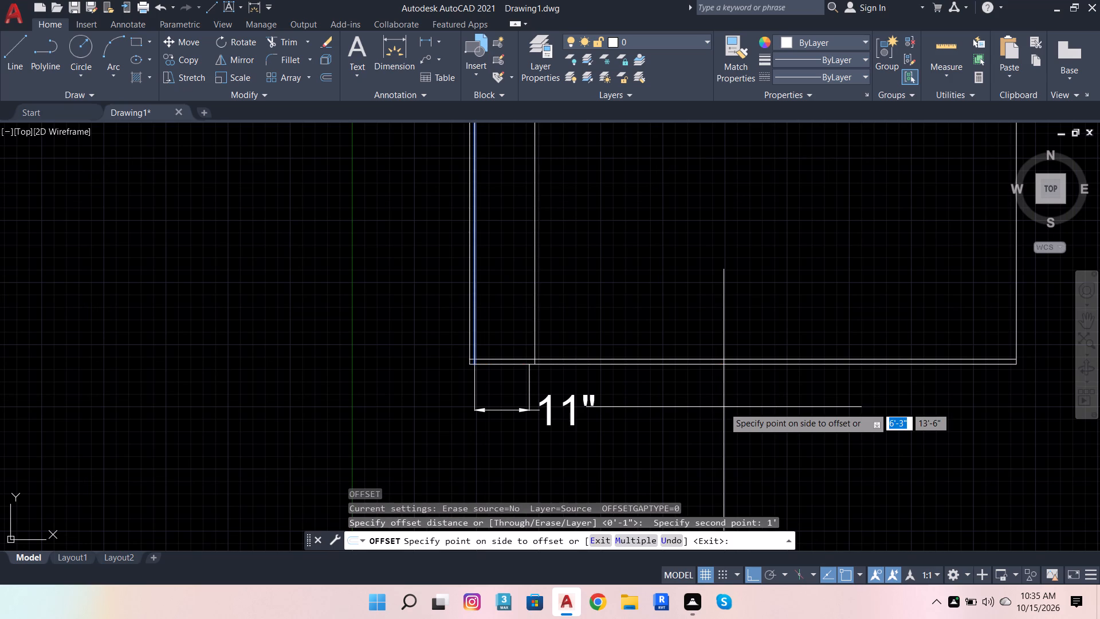
click(724, 407)
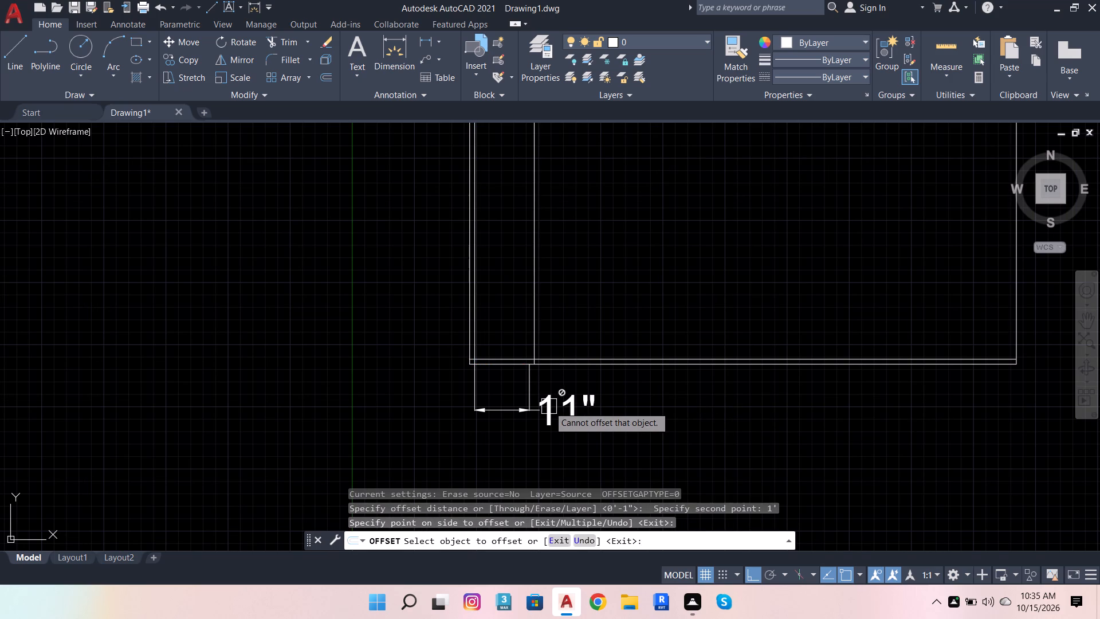
key(Escape)
key(Escape)
key(Escape)
key(Escape)
key(Escape)
Erase the outdated 11" dimension below the first compartment.
click(541, 408)
key(Delete)
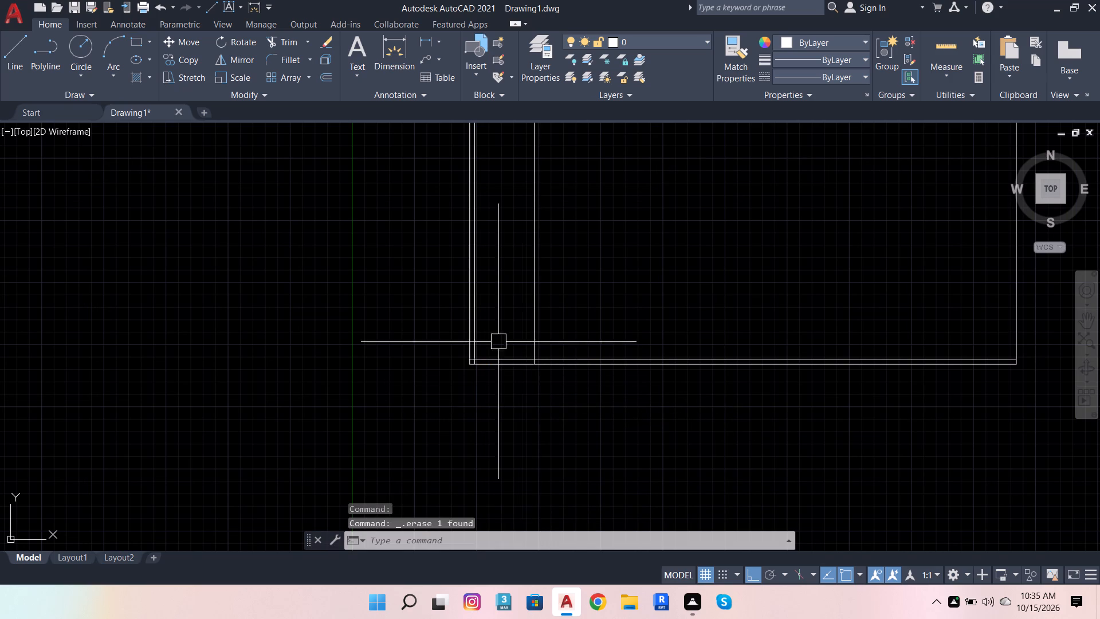
Dimension the first compartment's clear width between the inner left frame line and the new division line, placing it below the wardrobe.
click(401, 52)
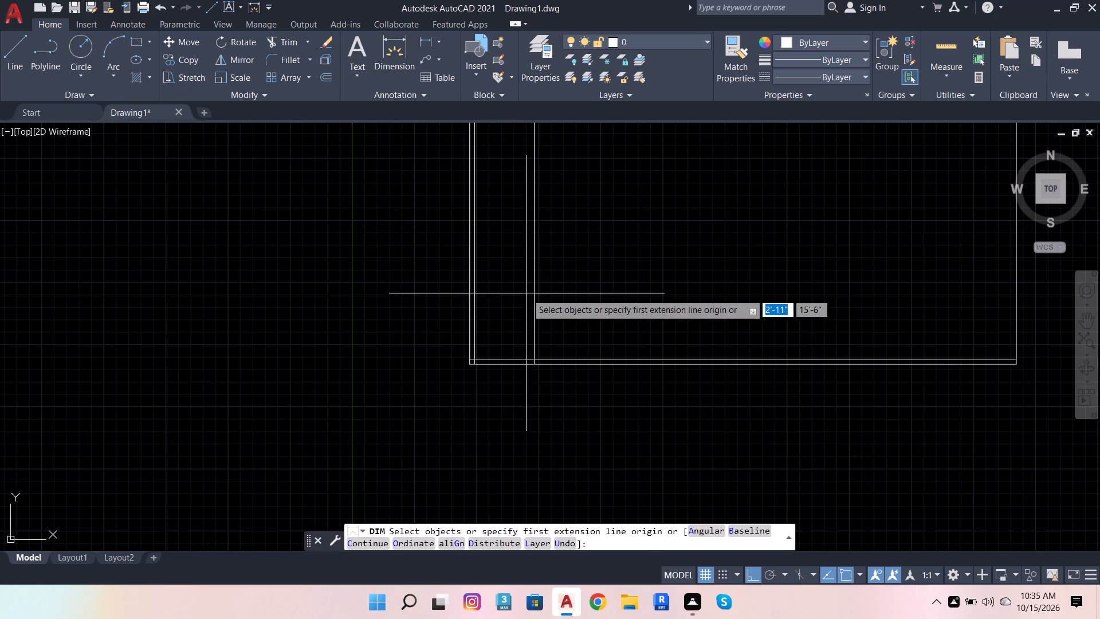
scroll(526, 300, up, 1)
scroll(475, 399, up, 2)
click(391, 400)
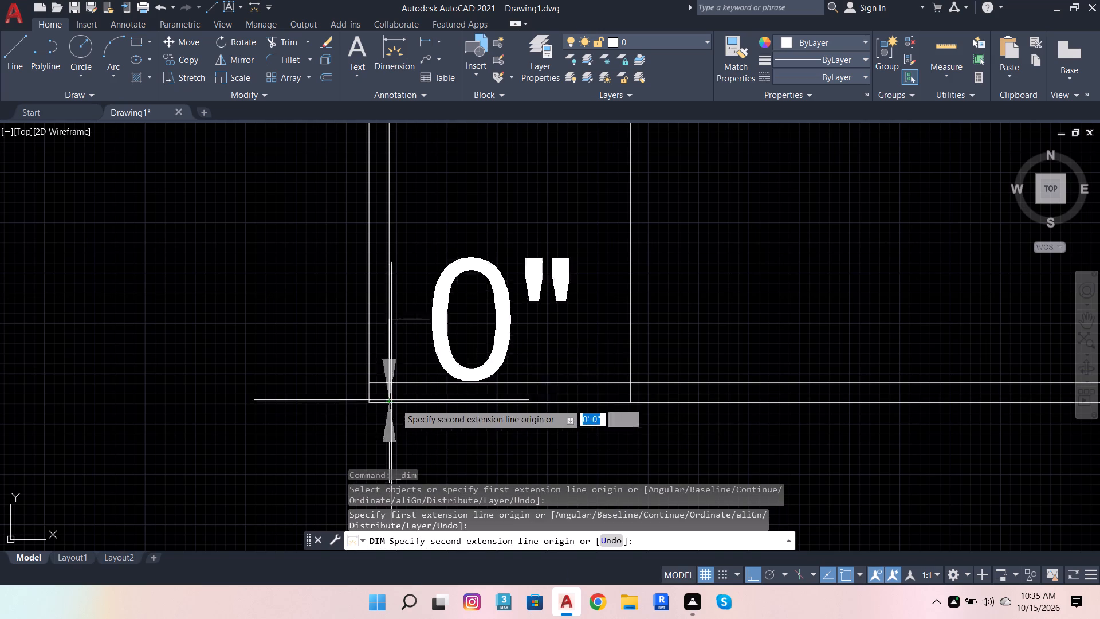
click(630, 397)
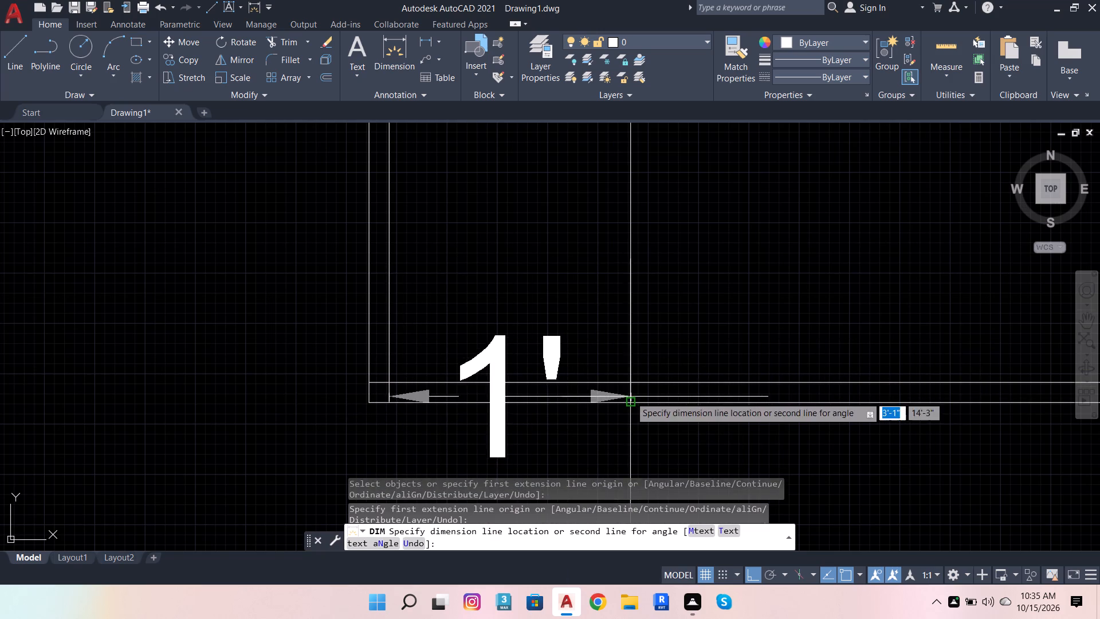
scroll(569, 388, down, 3)
scroll(580, 417, up, 2)
click(580, 417)
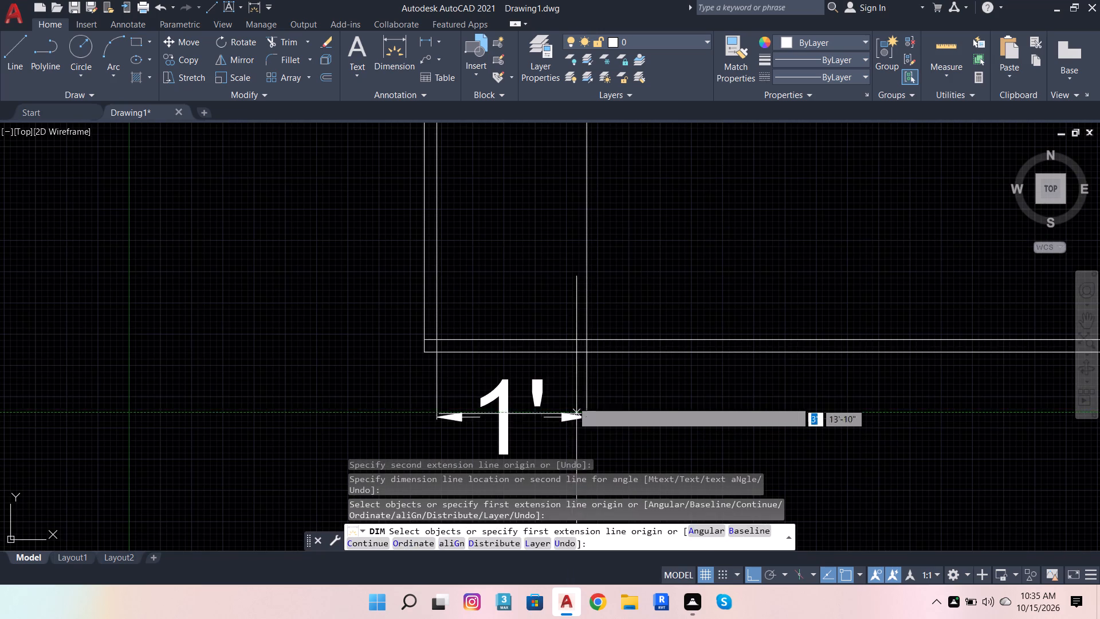
key(Escape)
key(Escape)
Offset the first division line 1" to each side.
click(585, 308)
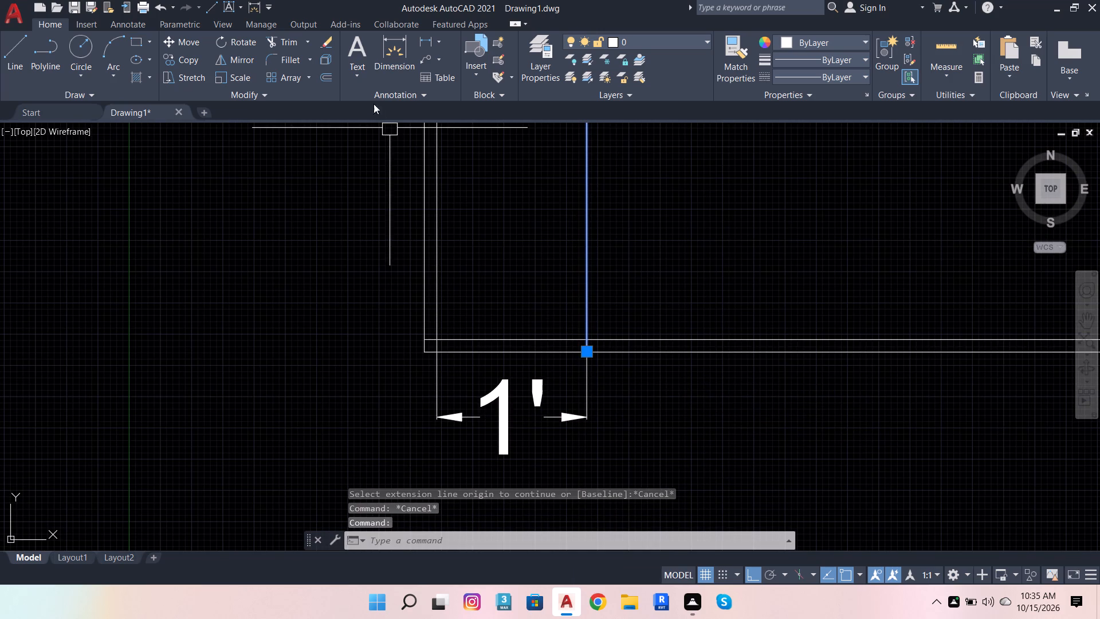
click(326, 76)
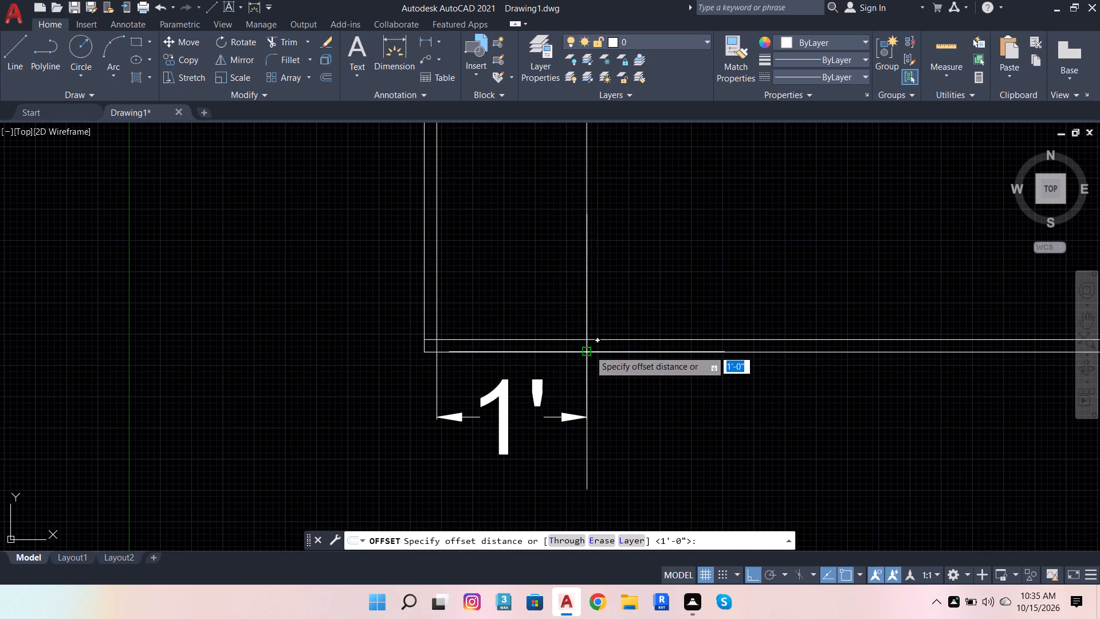
click(590, 350)
key(1)
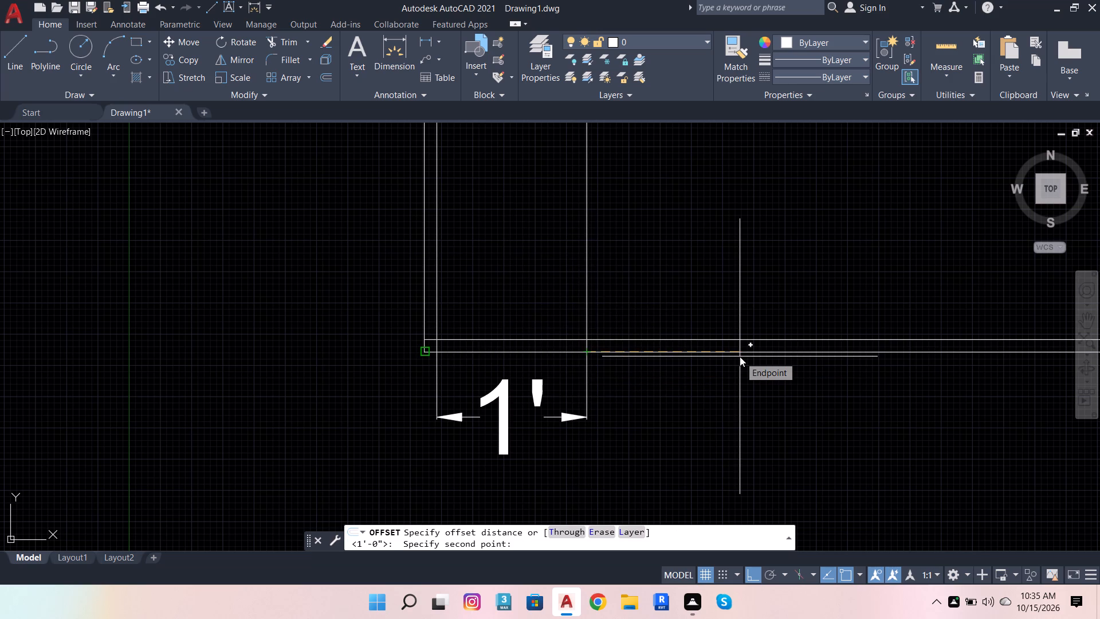
key(Return)
click(740, 356)
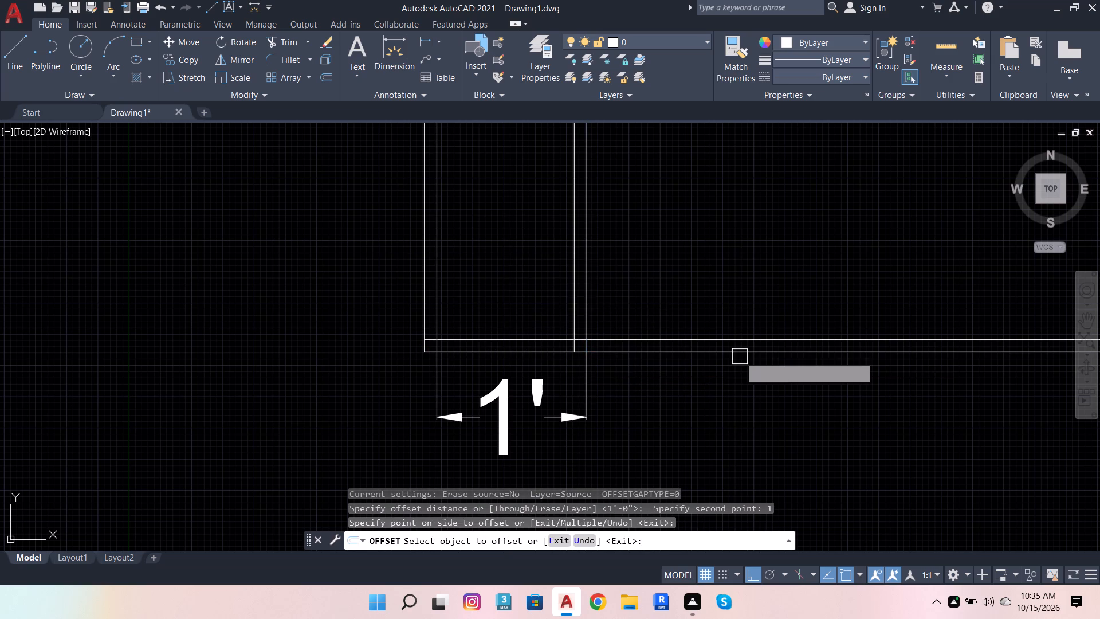
click(587, 298)
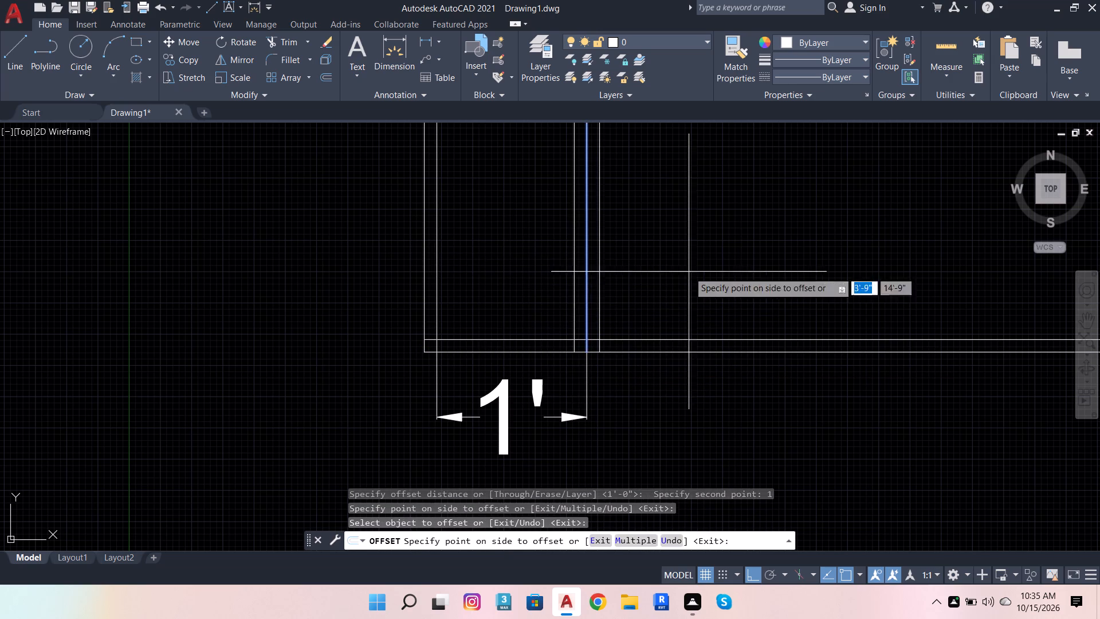
click(689, 271)
key(Escape)
Erase the offset copy on the left side of the first division line, inside the first compartment.
click(571, 305)
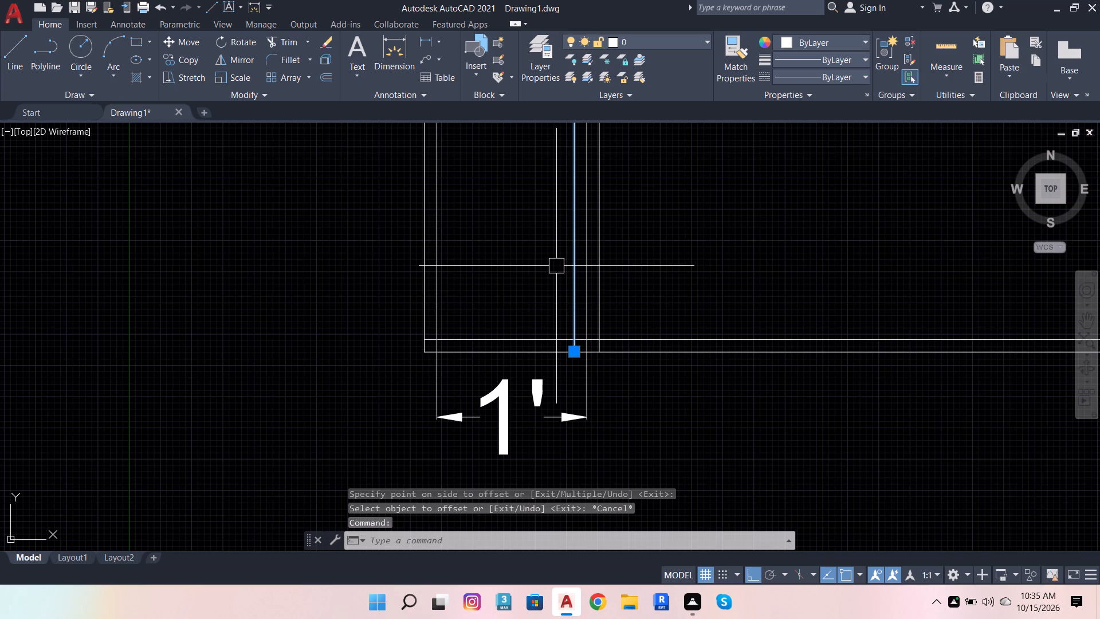
key(Delete)
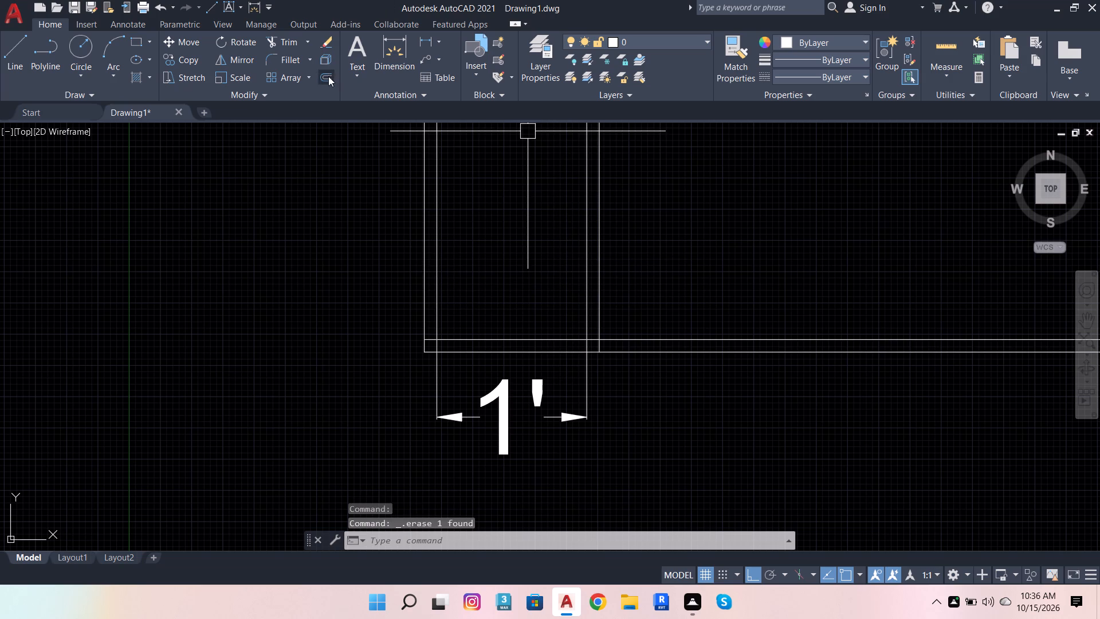
Offset the right line of the first division pair 1'7" rightward, and offset the resulting line another 1'7" for the two door widths.
click(328, 76)
click(597, 351)
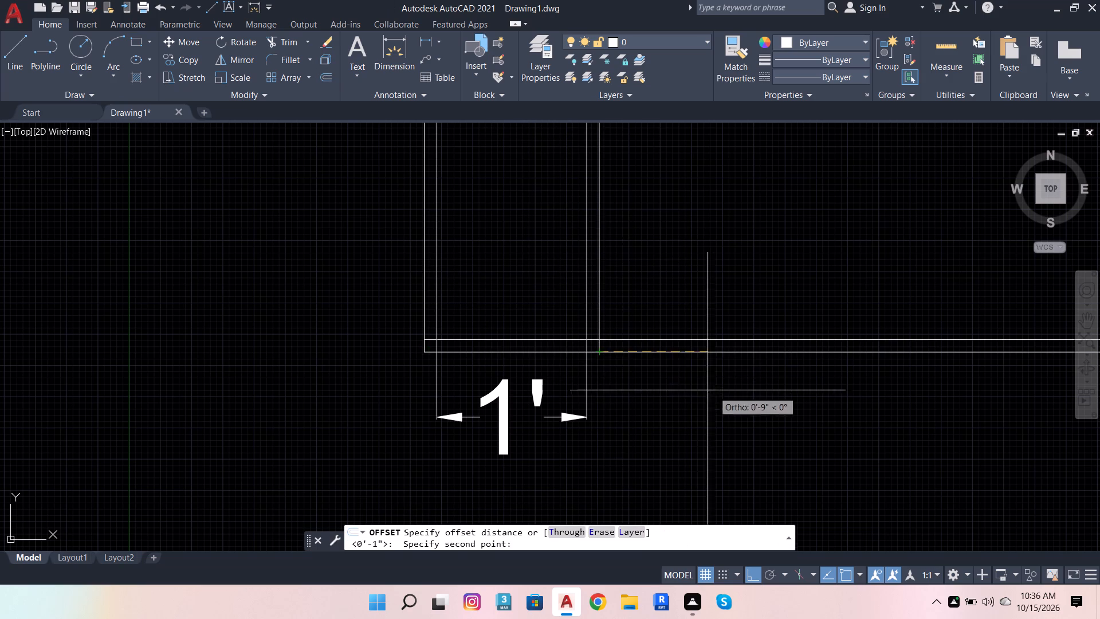
scroll(514, 370, down, 5)
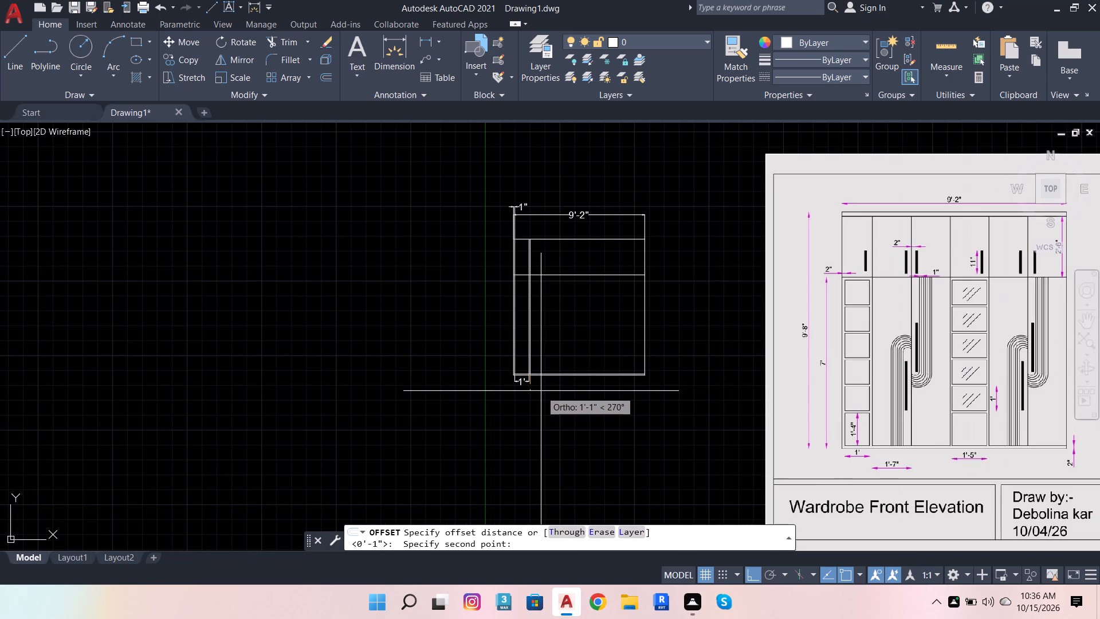
scroll(541, 391, up, 1)
scroll(607, 384, up, 1)
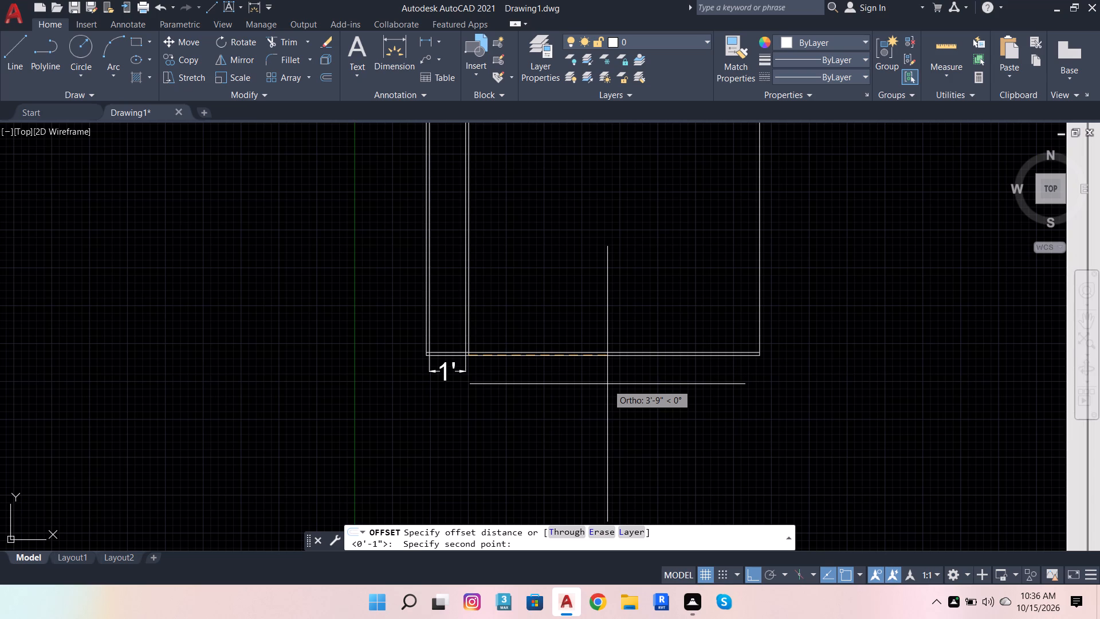
text(1'7)
key(Return)
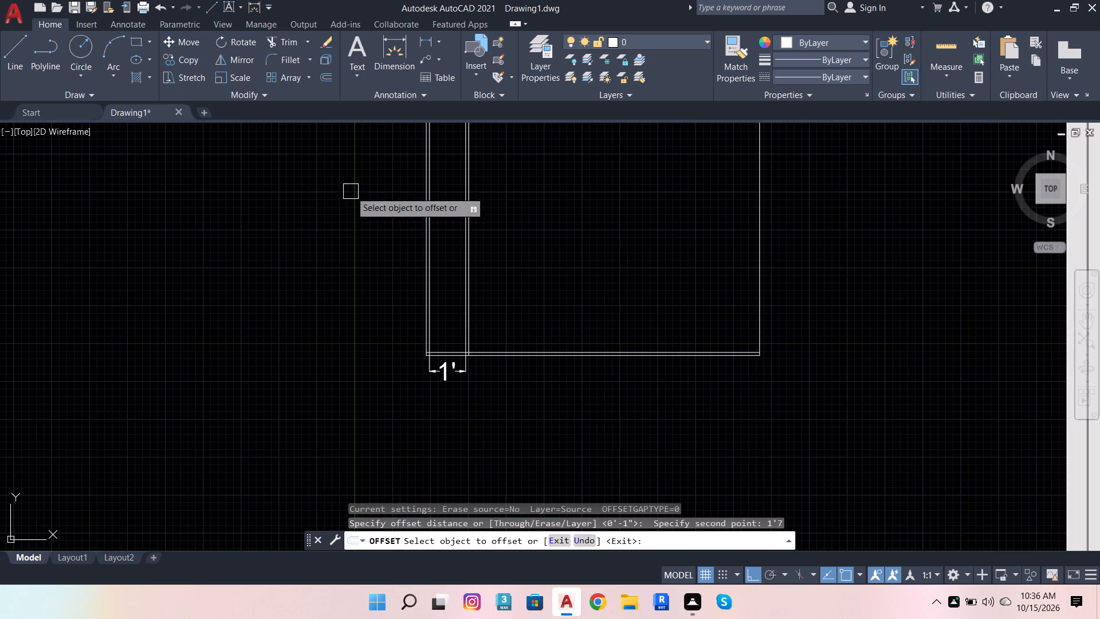
scroll(510, 235, up, 2)
click(402, 324)
click(575, 308)
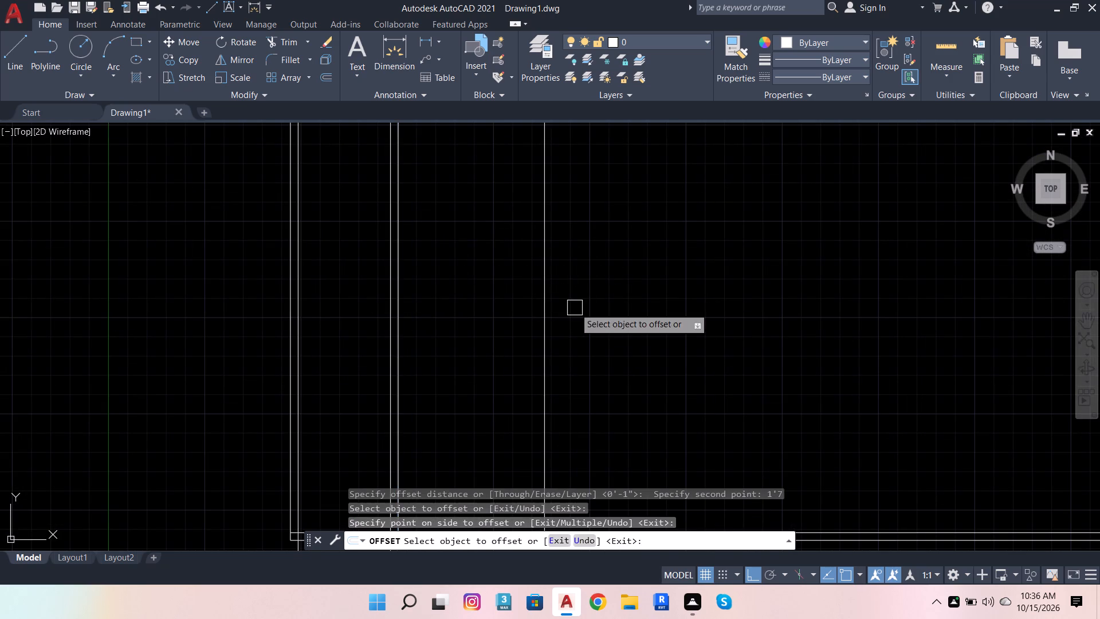
click(541, 321)
click(751, 316)
Offset the rightmost door division line 1" to its right to give that division its thickness.
scroll(441, 378, down, 3)
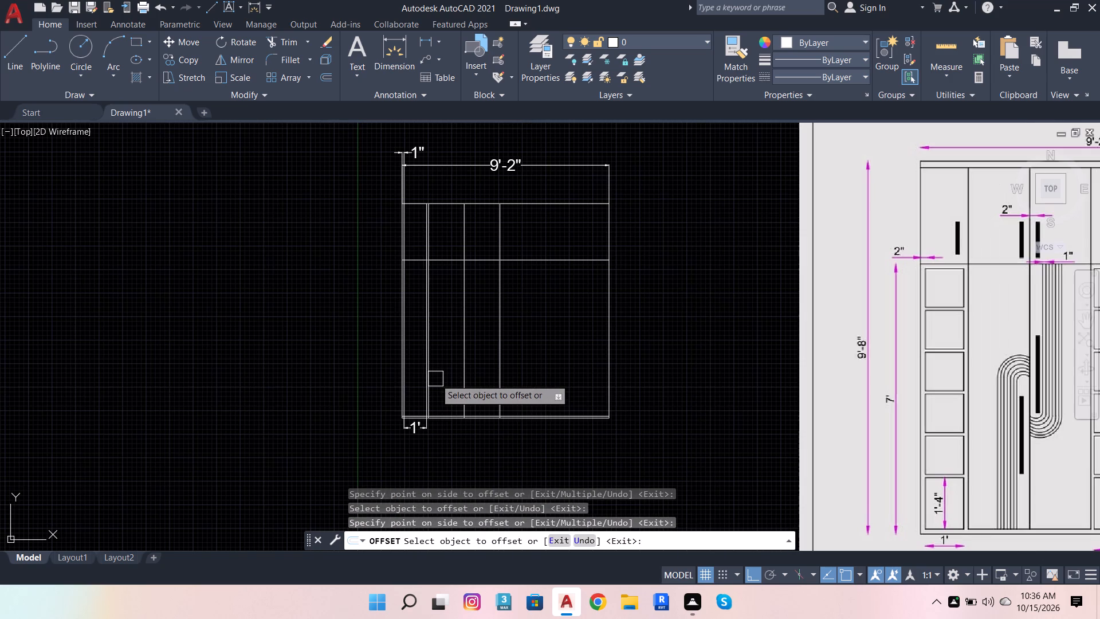
scroll(432, 343, down, 1)
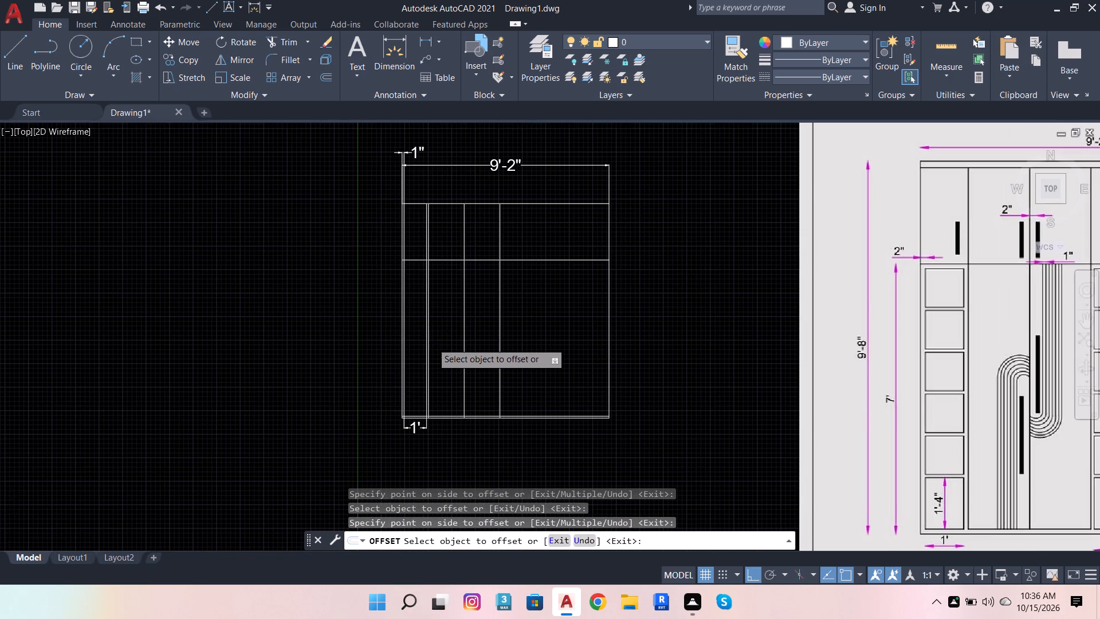
scroll(478, 273, up, 2)
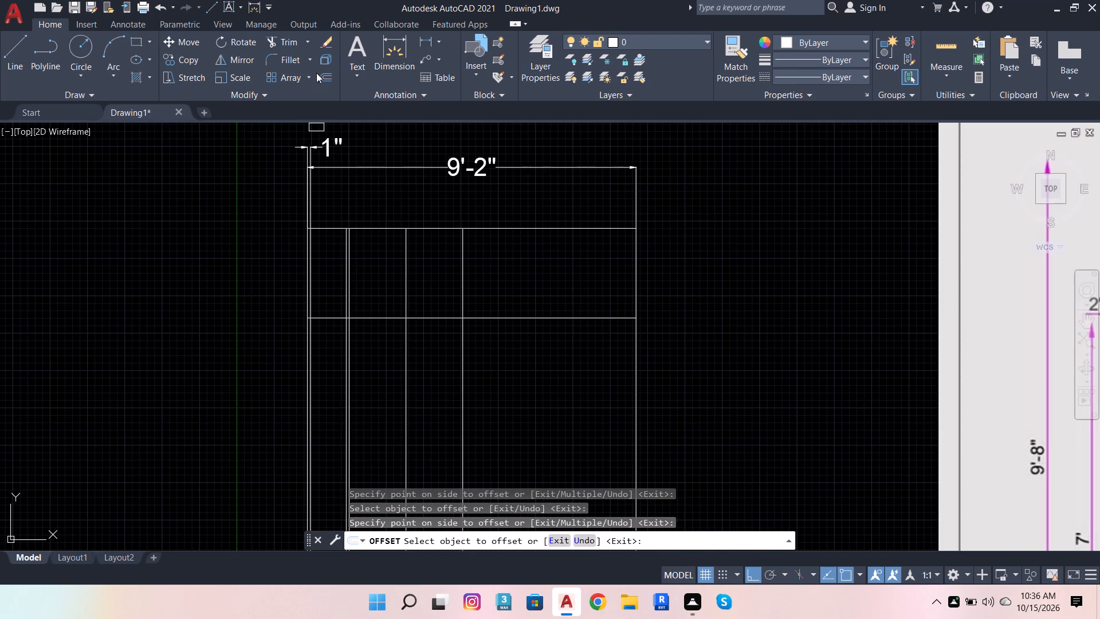
click(324, 72)
click(463, 232)
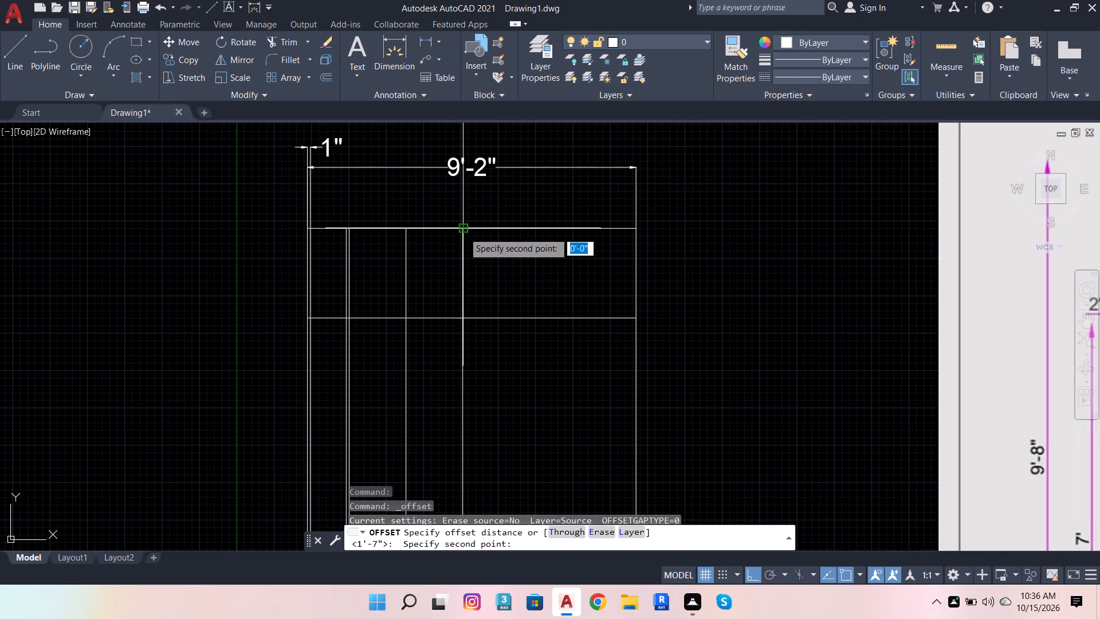
key(1)
key(Return)
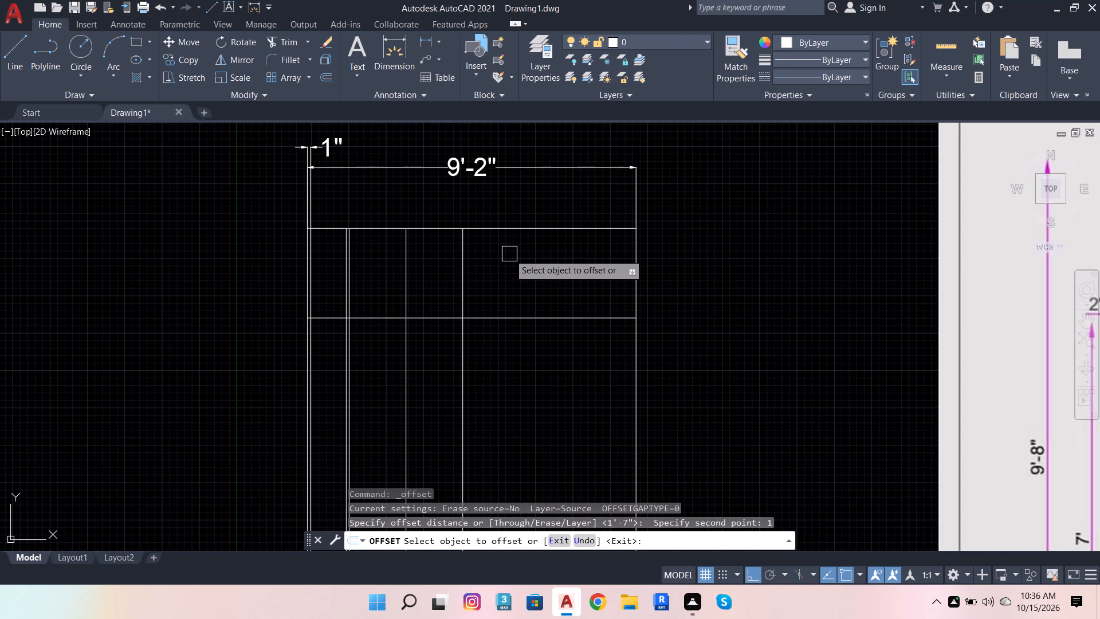
click(467, 280)
click(565, 253)
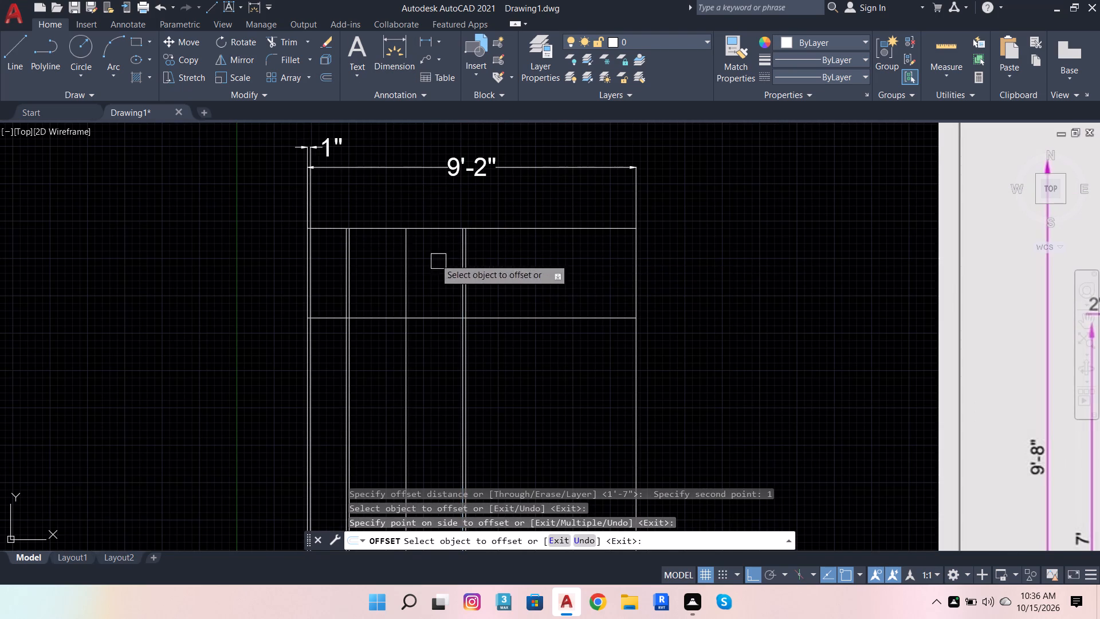
Offset the right line of the second double-line division 1'5" rightward for the middle compartment.
click(325, 74)
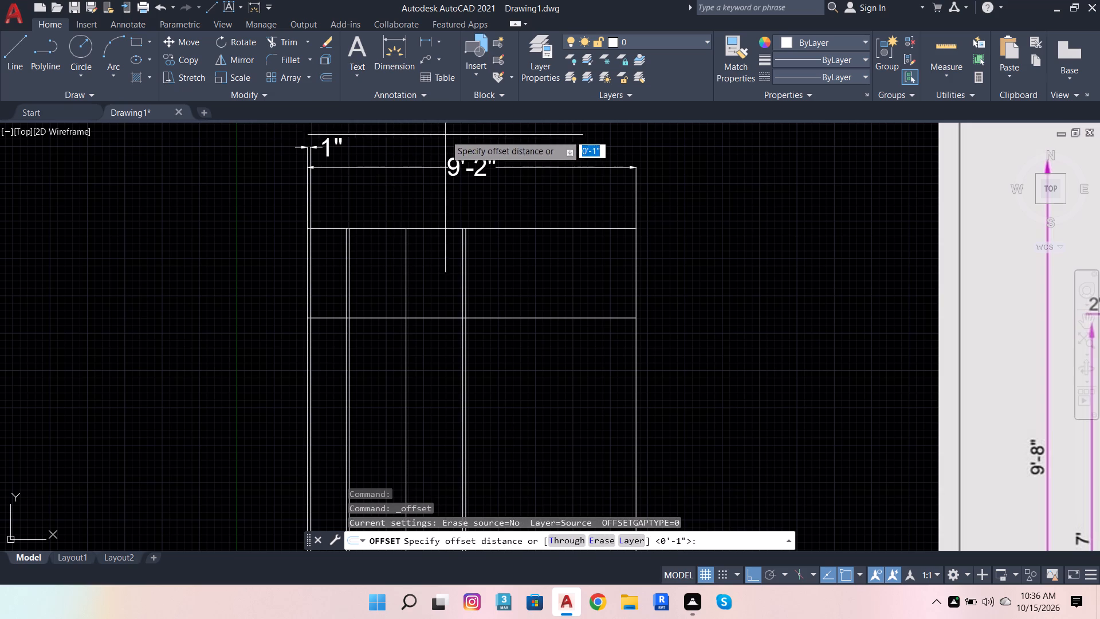
scroll(470, 230, up, 2)
click(454, 228)
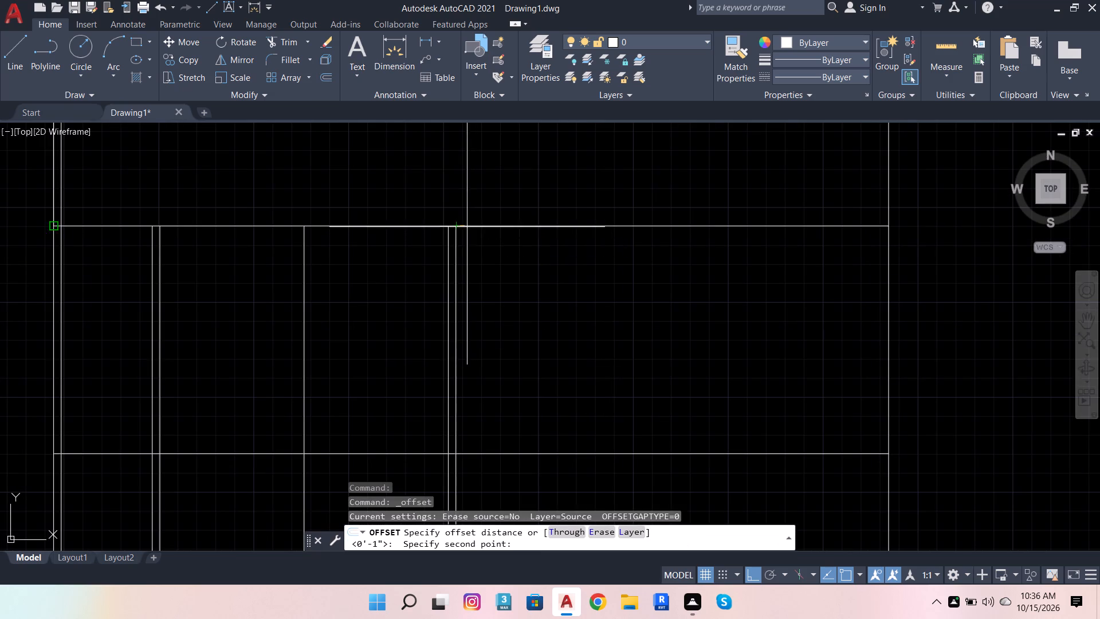
scroll(469, 227, down, 4)
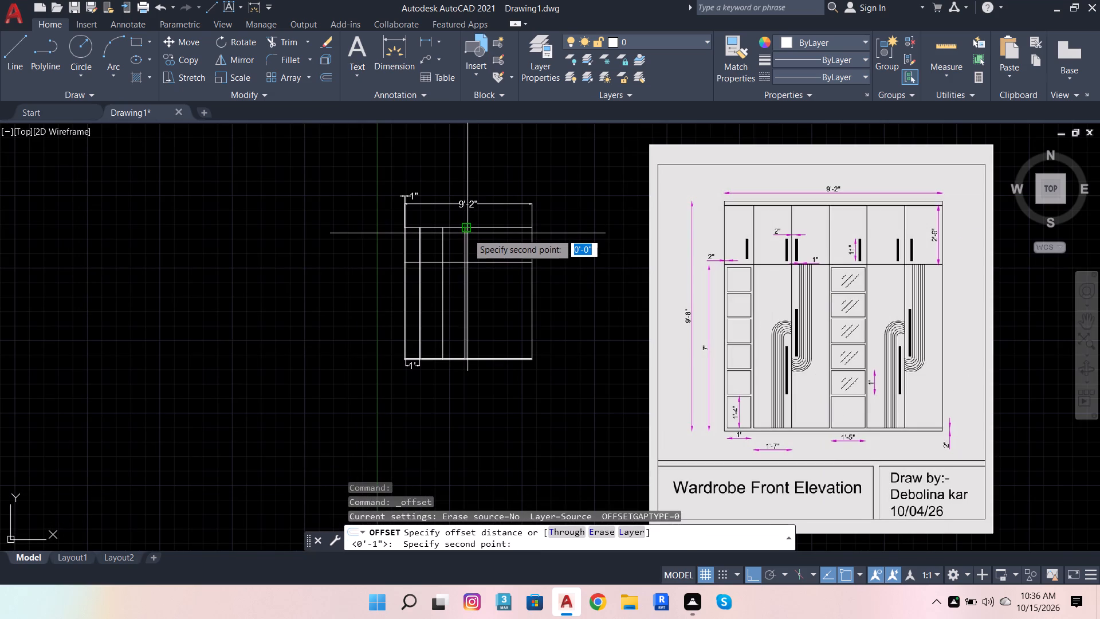
scroll(566, 234, up, 2)
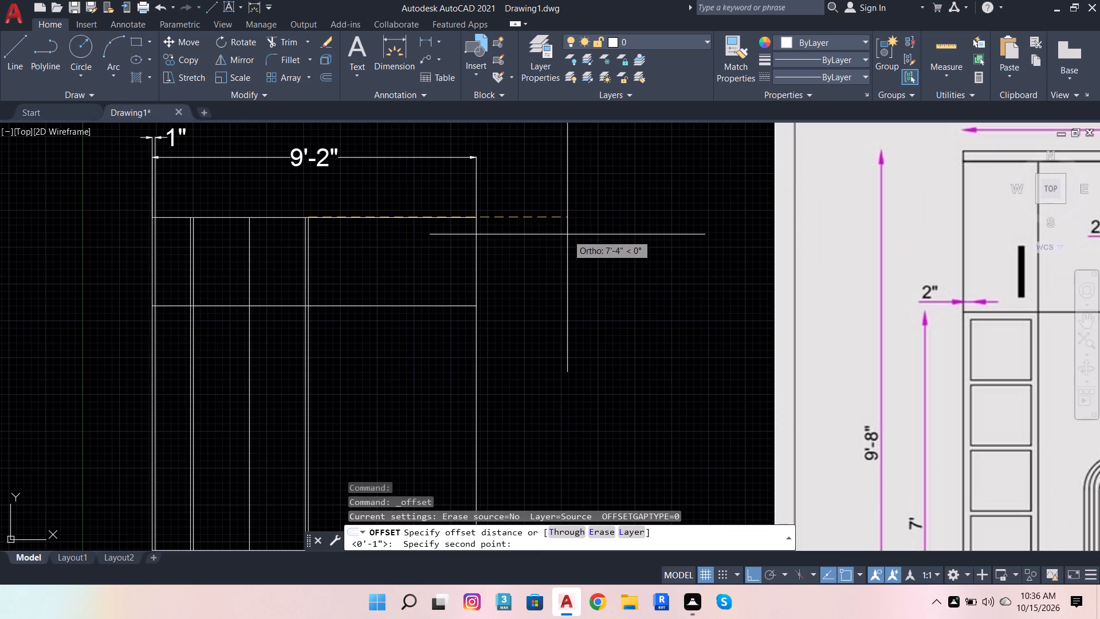
text(1'5)
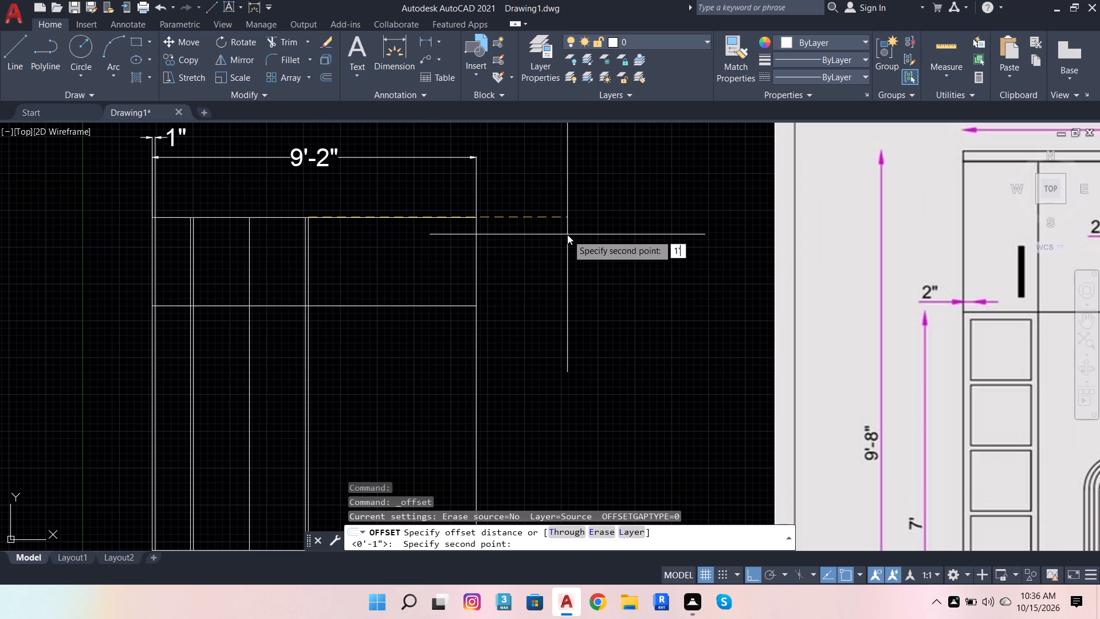
key(Return)
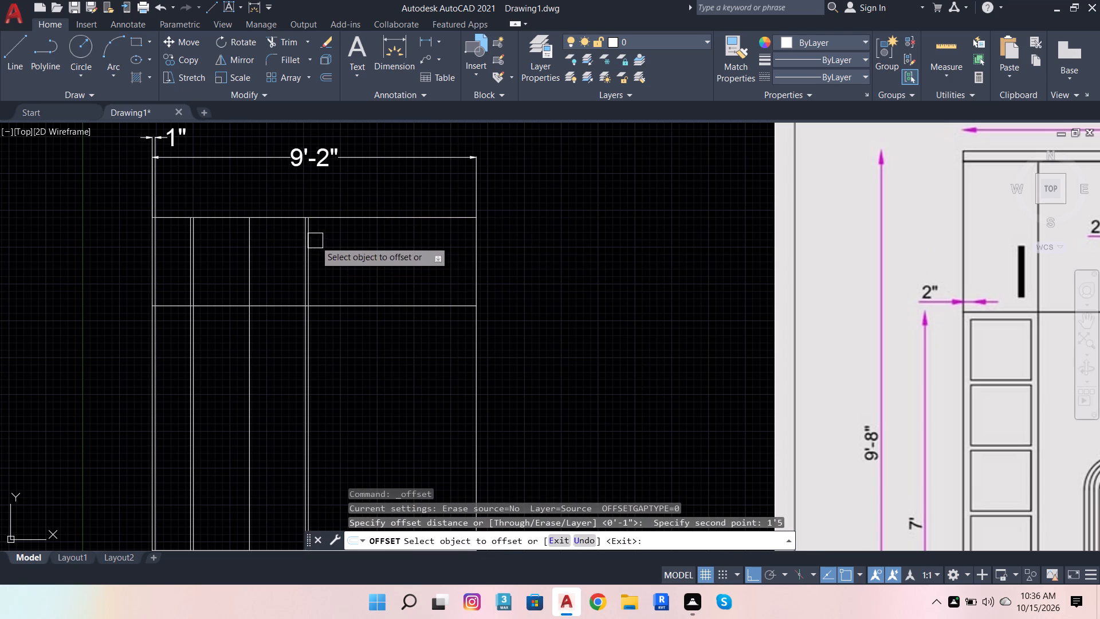
click(315, 240)
click(360, 241)
Offset the new middle-compartment line 1" to its right to give that division its thickness.
click(323, 79)
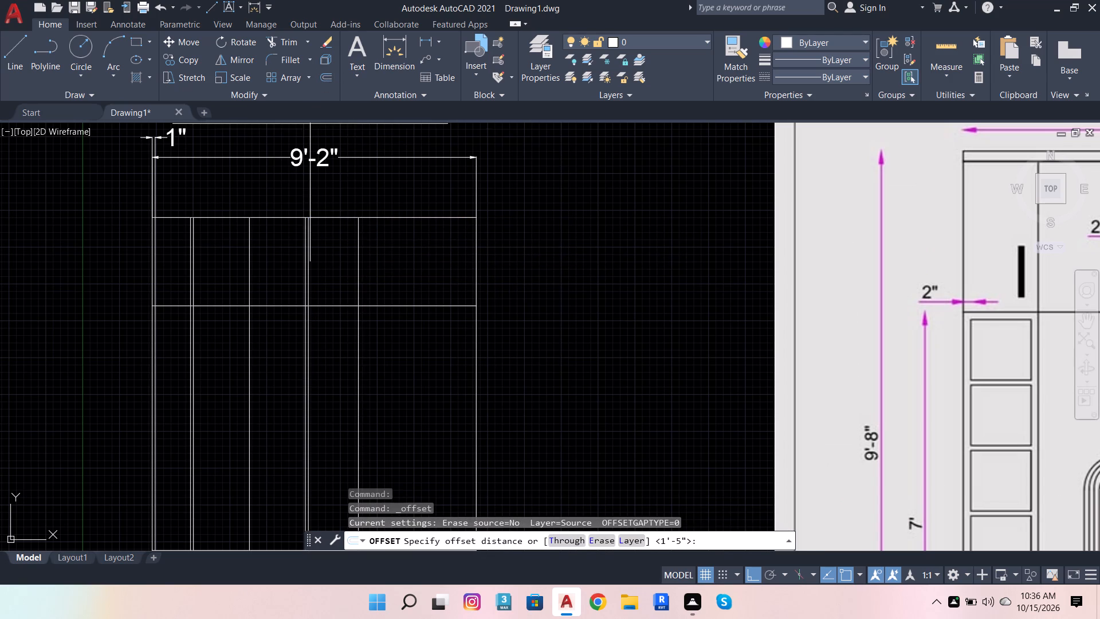
click(360, 216)
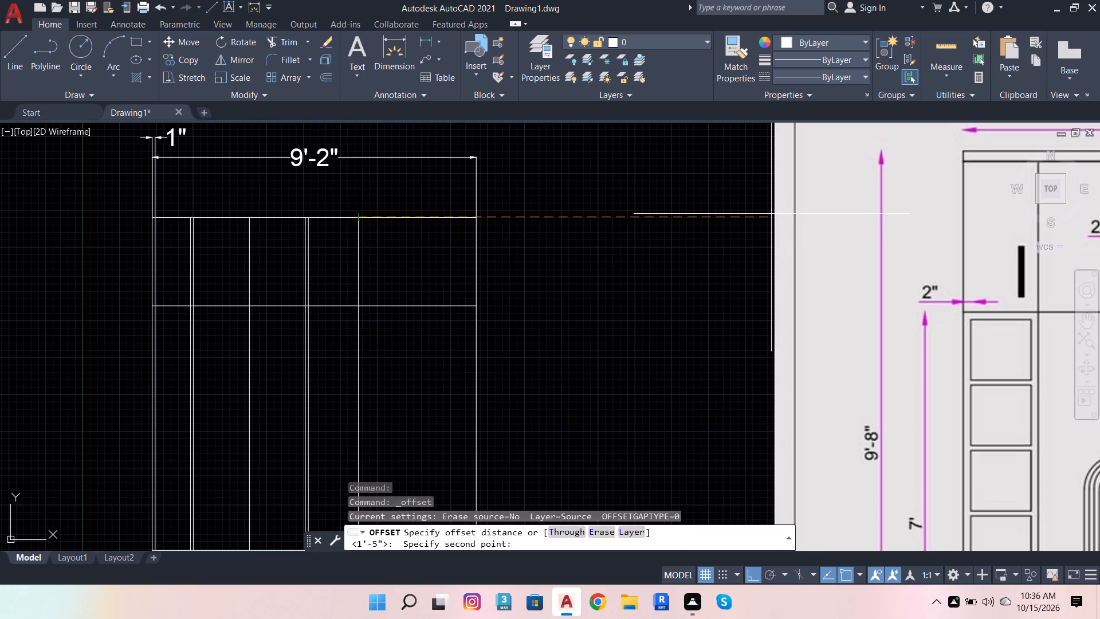
key(1)
key(Return)
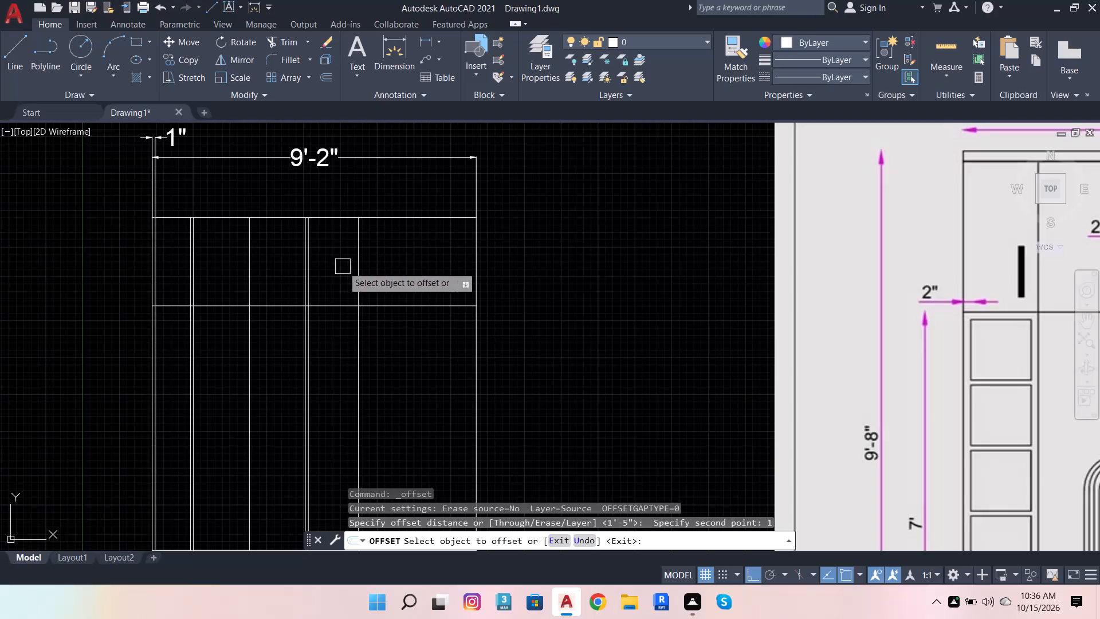
click(353, 267)
click(549, 246)
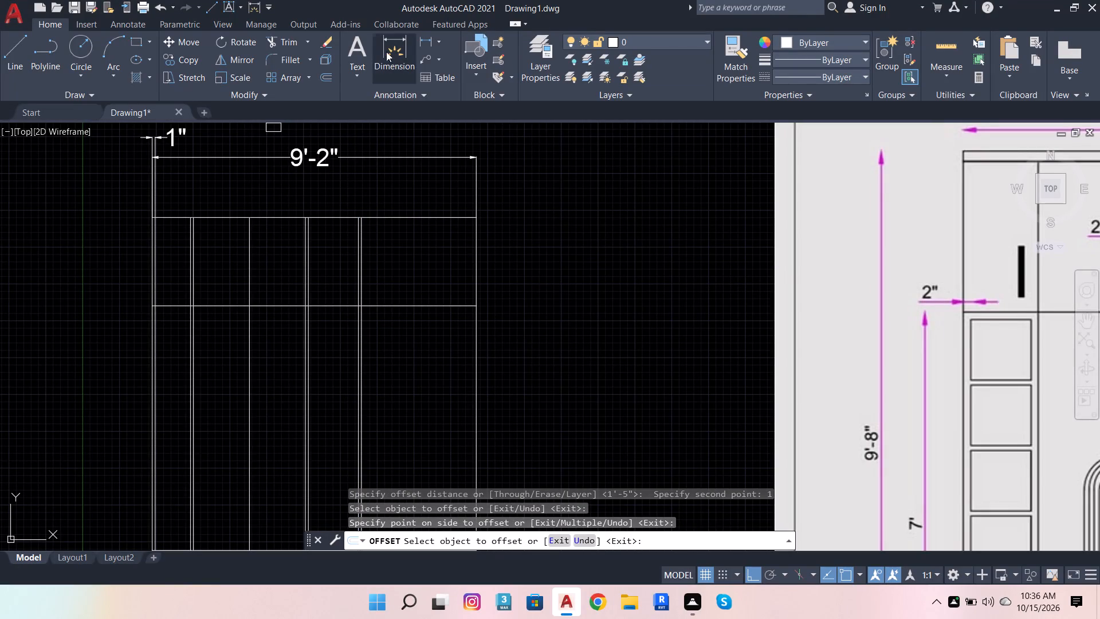
Offset the right line of the third double-line division 1'7" rightward for the next door width.
click(329, 77)
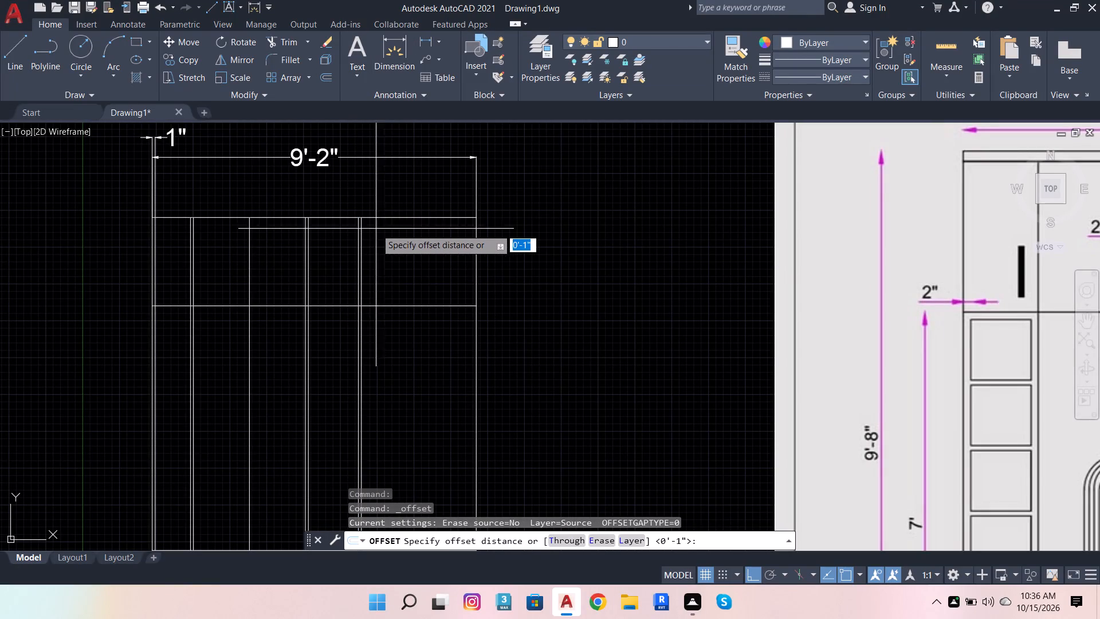
drag(364, 219, 398, 219)
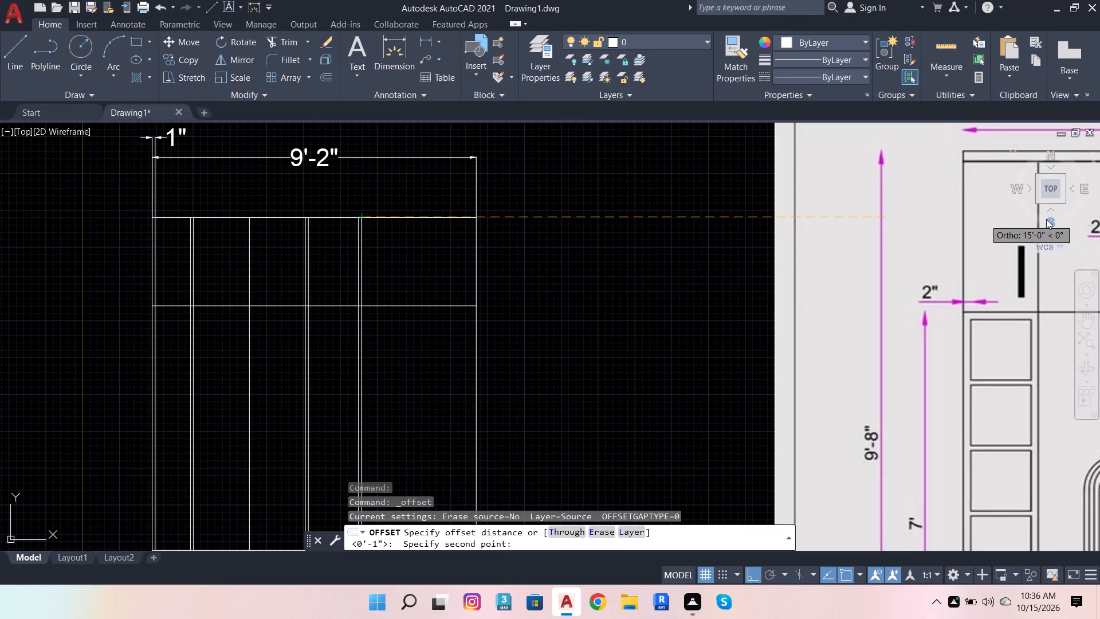
text(1'7)
key(Return)
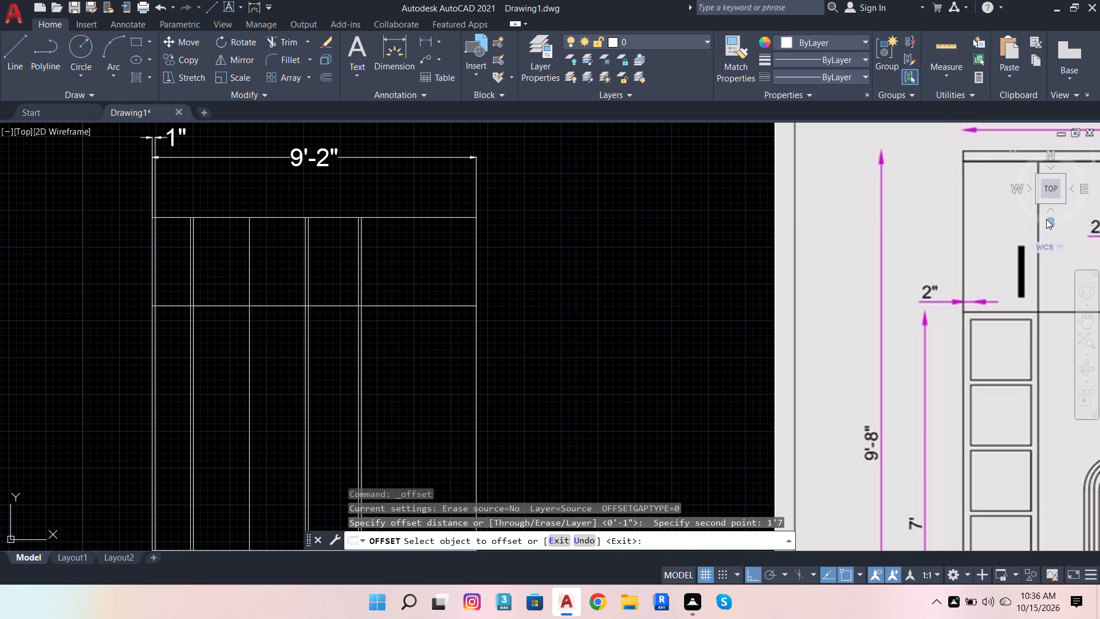
click(369, 240)
click(540, 267)
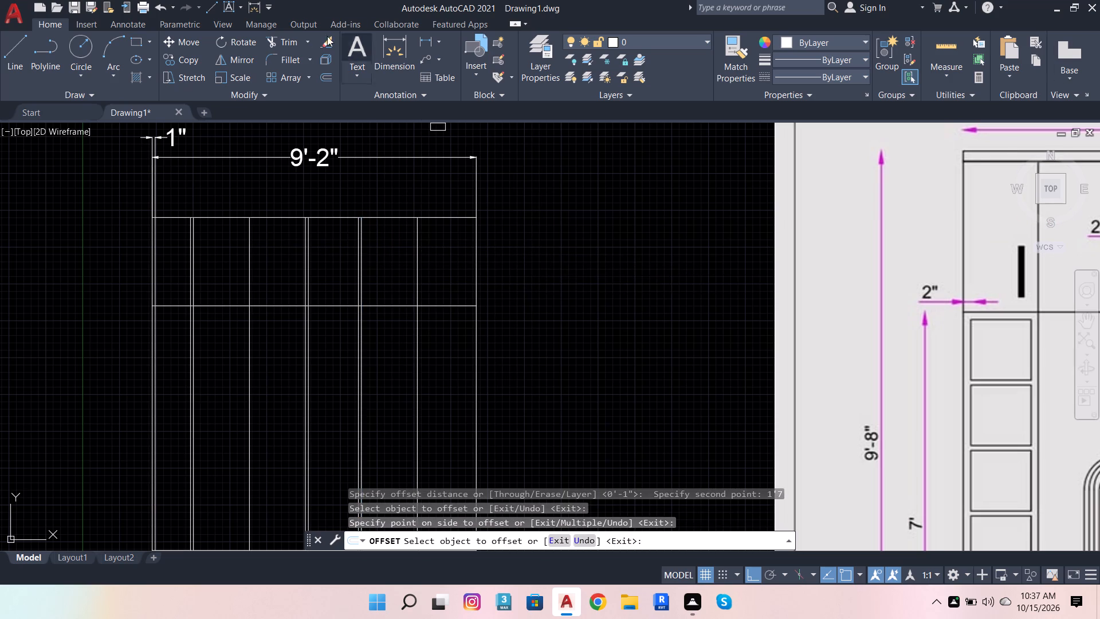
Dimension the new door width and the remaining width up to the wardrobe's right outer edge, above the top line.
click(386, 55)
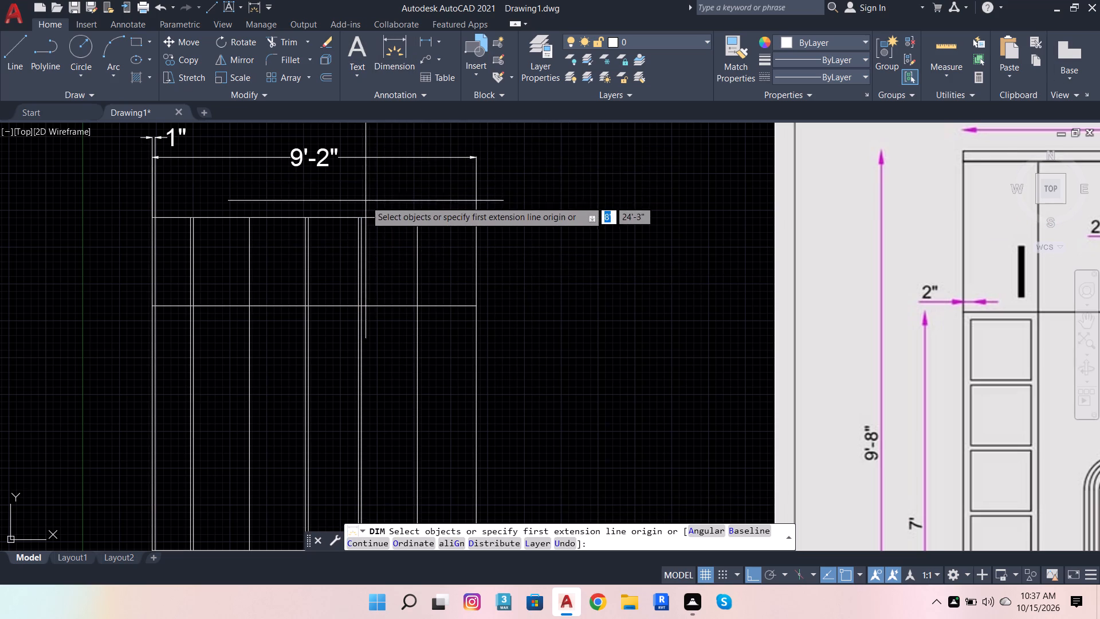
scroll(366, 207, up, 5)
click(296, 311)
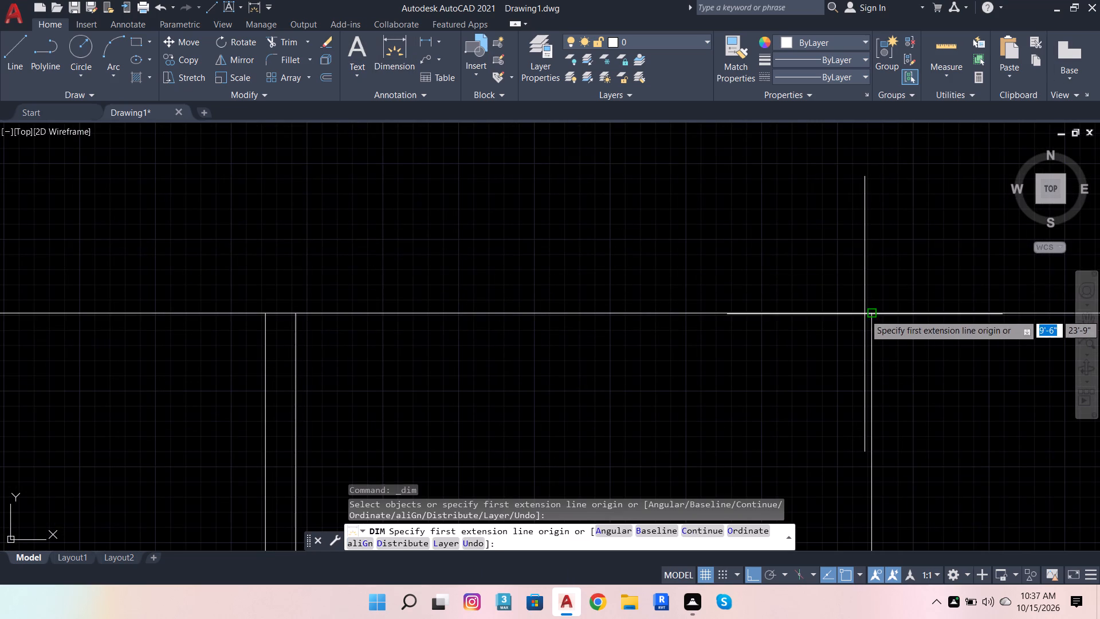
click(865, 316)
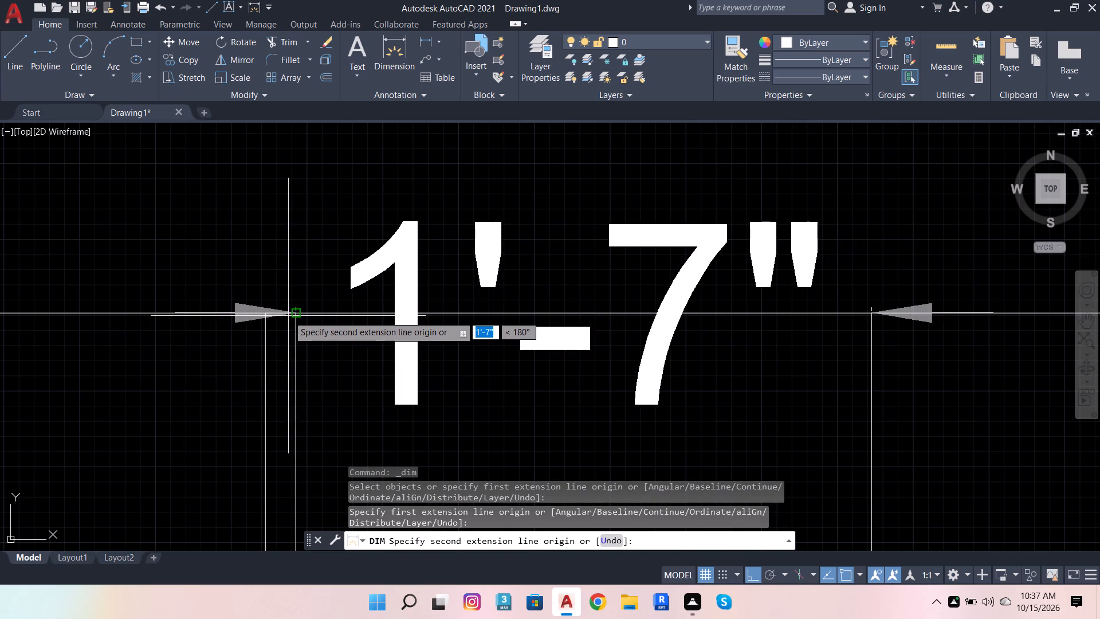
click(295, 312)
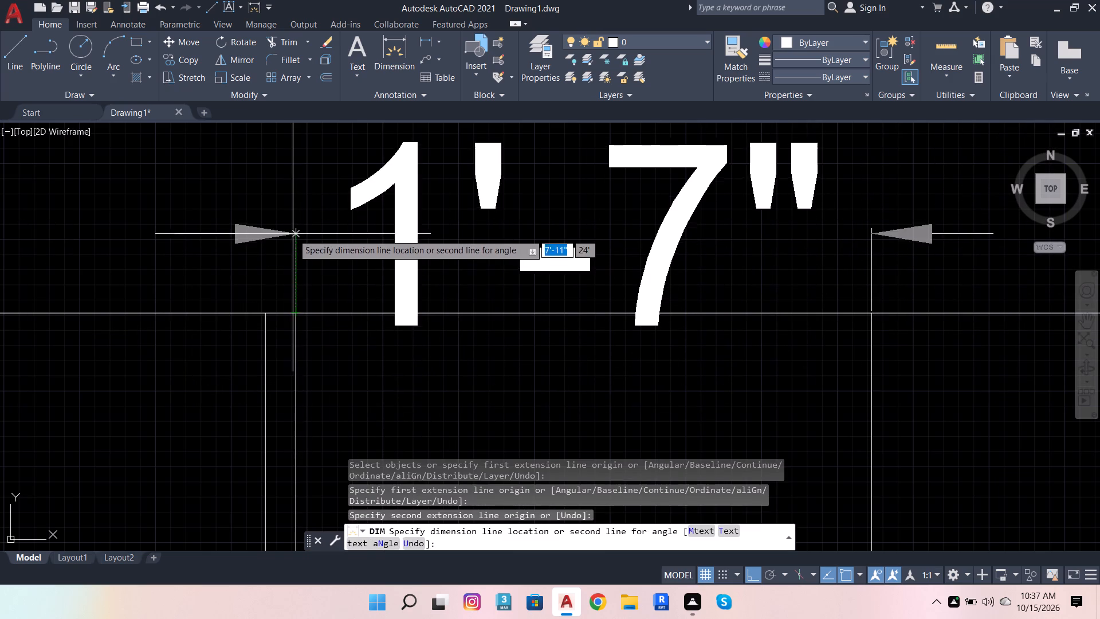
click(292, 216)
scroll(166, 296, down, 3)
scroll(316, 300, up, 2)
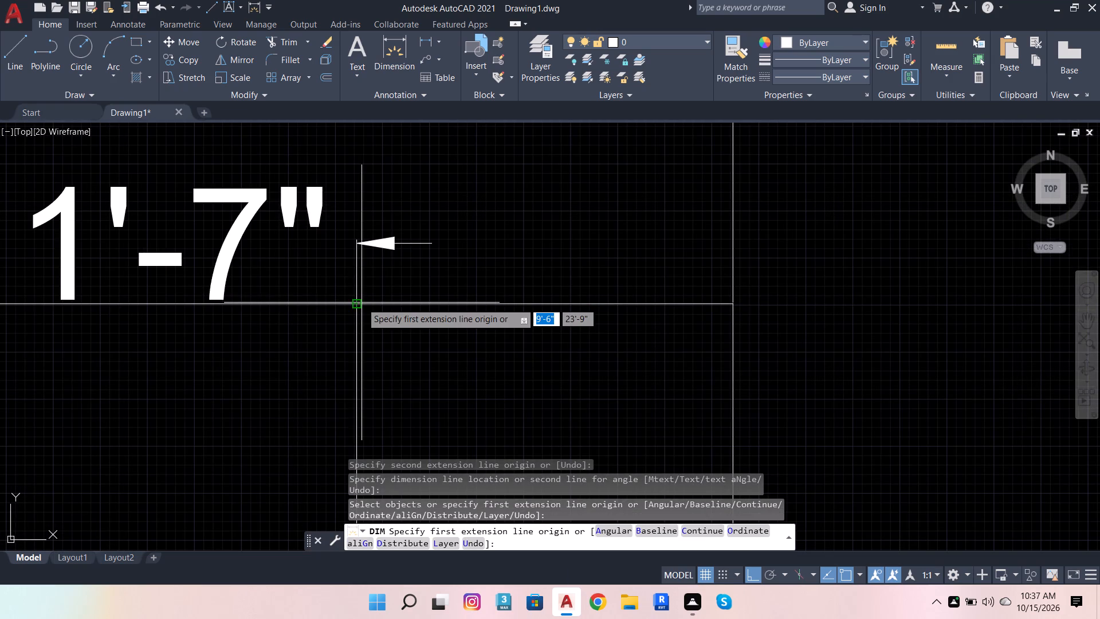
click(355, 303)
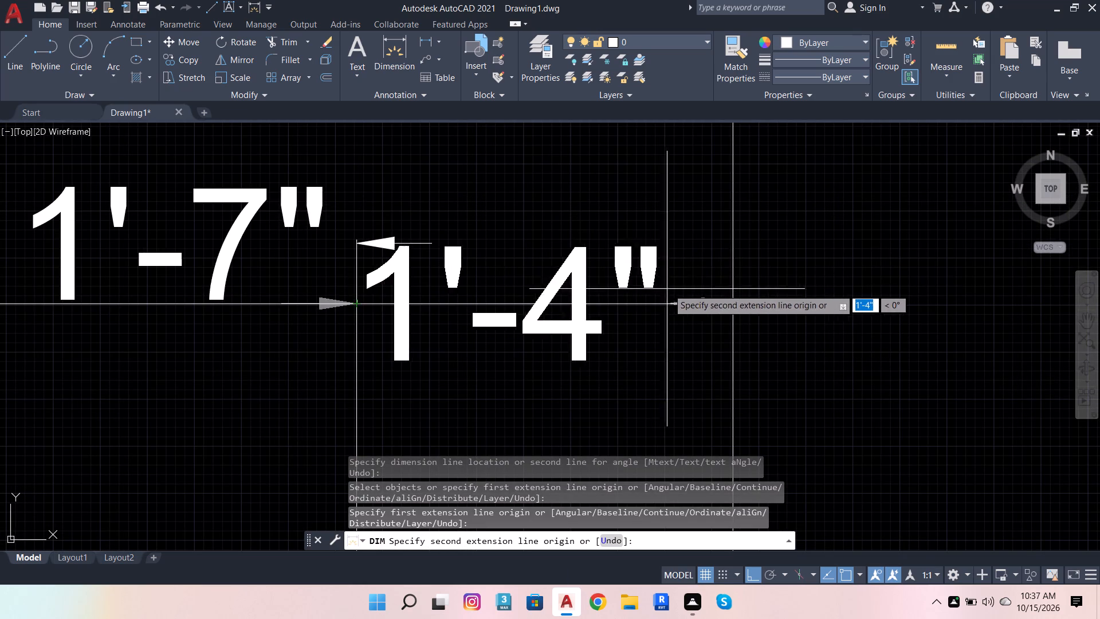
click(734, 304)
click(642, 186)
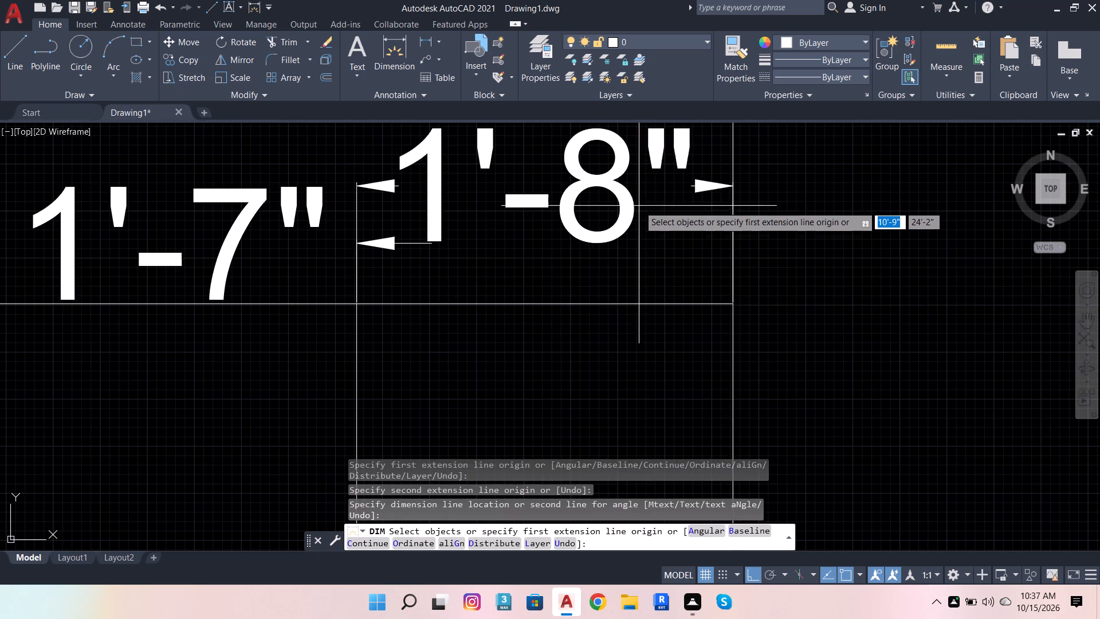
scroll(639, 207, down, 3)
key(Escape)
Offset the last division line 1" to its right, into the rightmost compartment.
scroll(609, 194, up, 1)
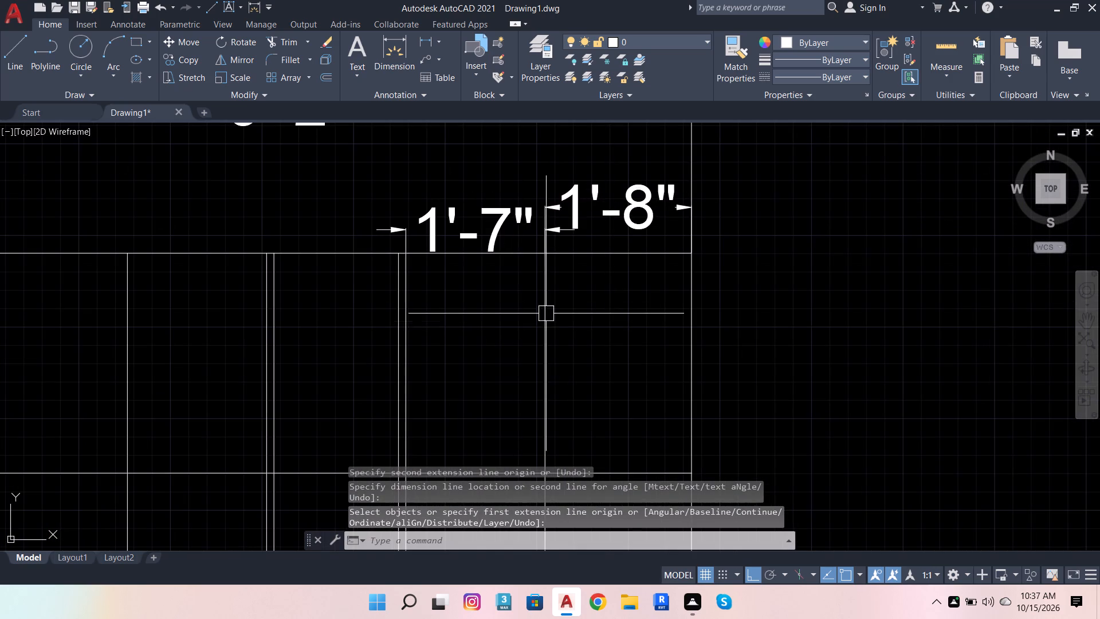
click(548, 310)
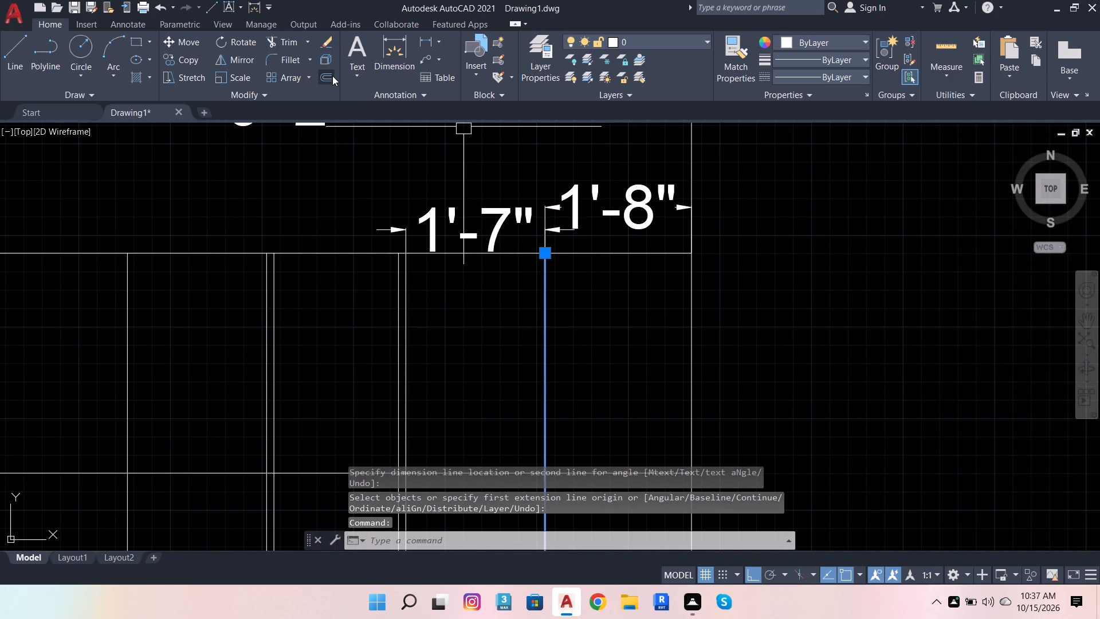
click(333, 76)
click(542, 253)
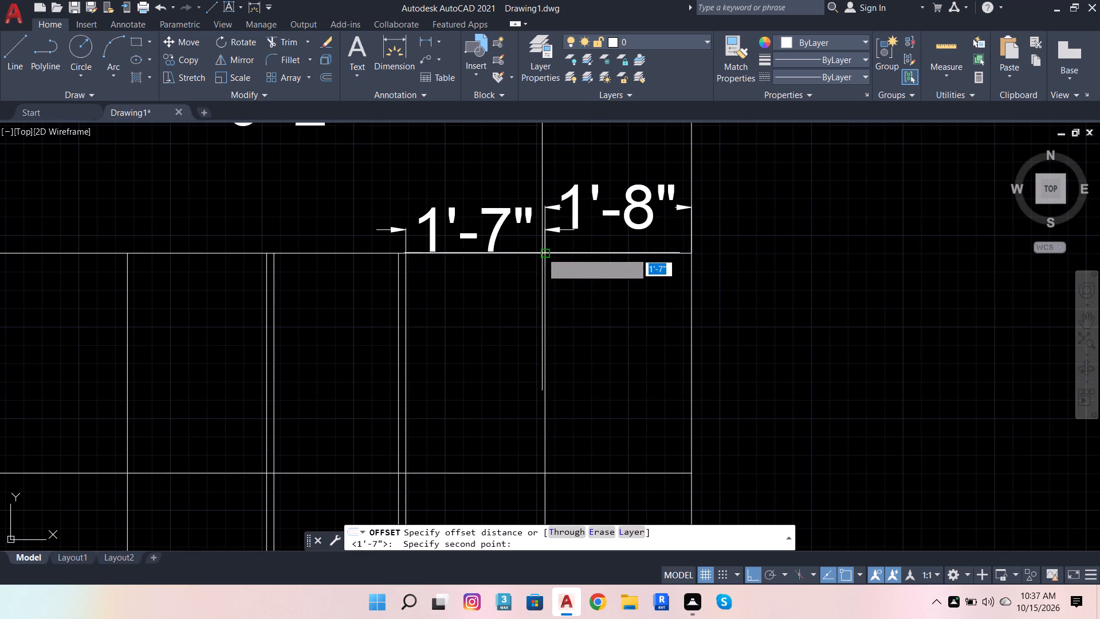
key(1)
key(Return)
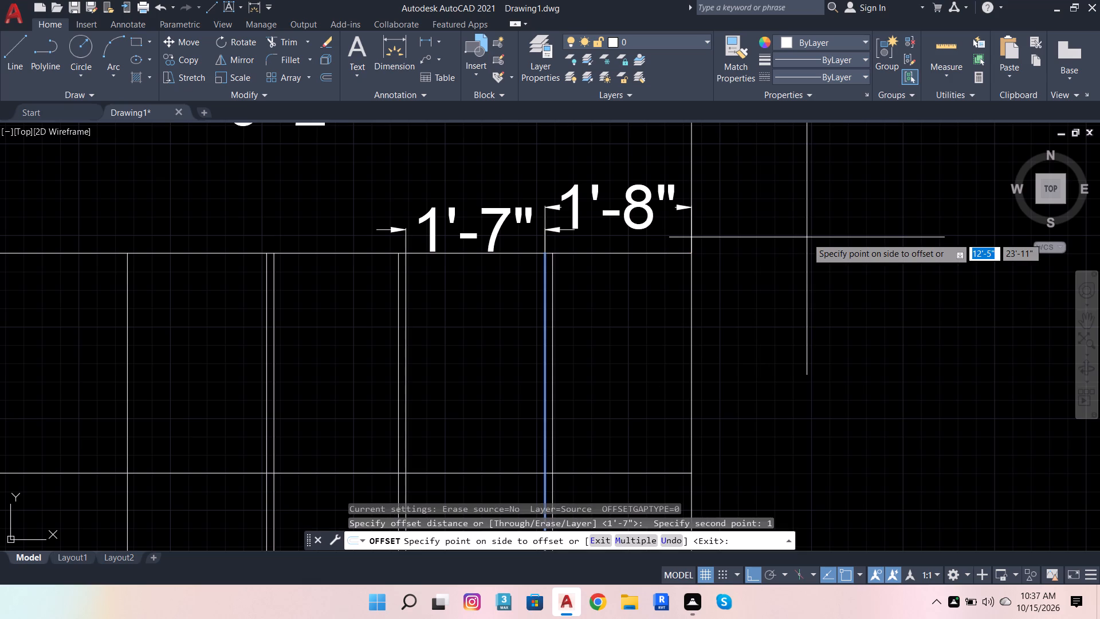
click(807, 237)
key(Escape)
key(Escape)
key(Escape)
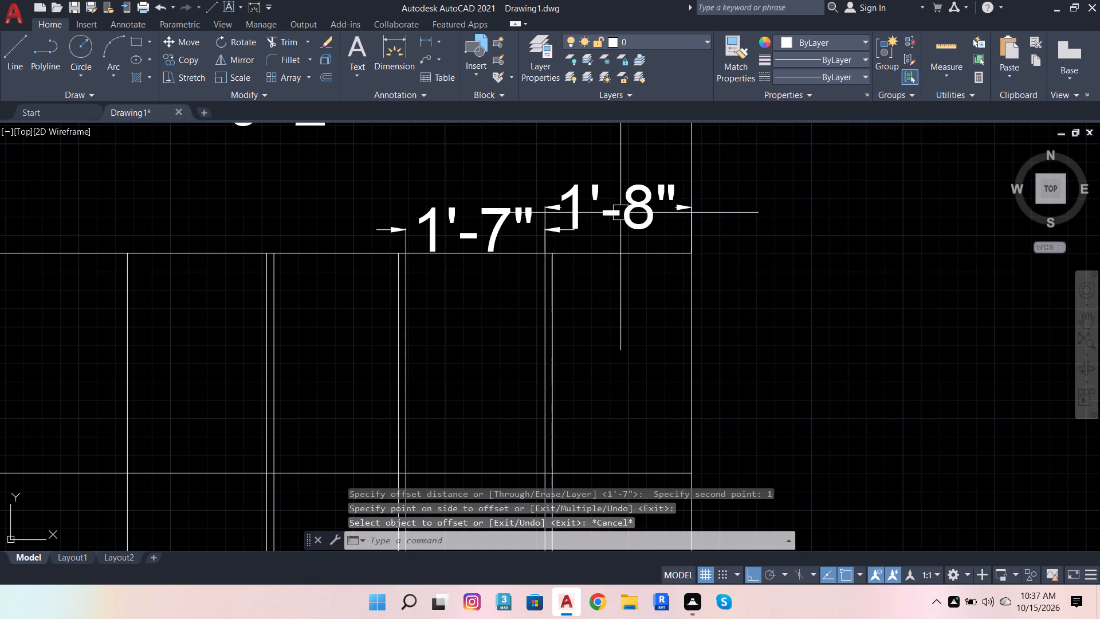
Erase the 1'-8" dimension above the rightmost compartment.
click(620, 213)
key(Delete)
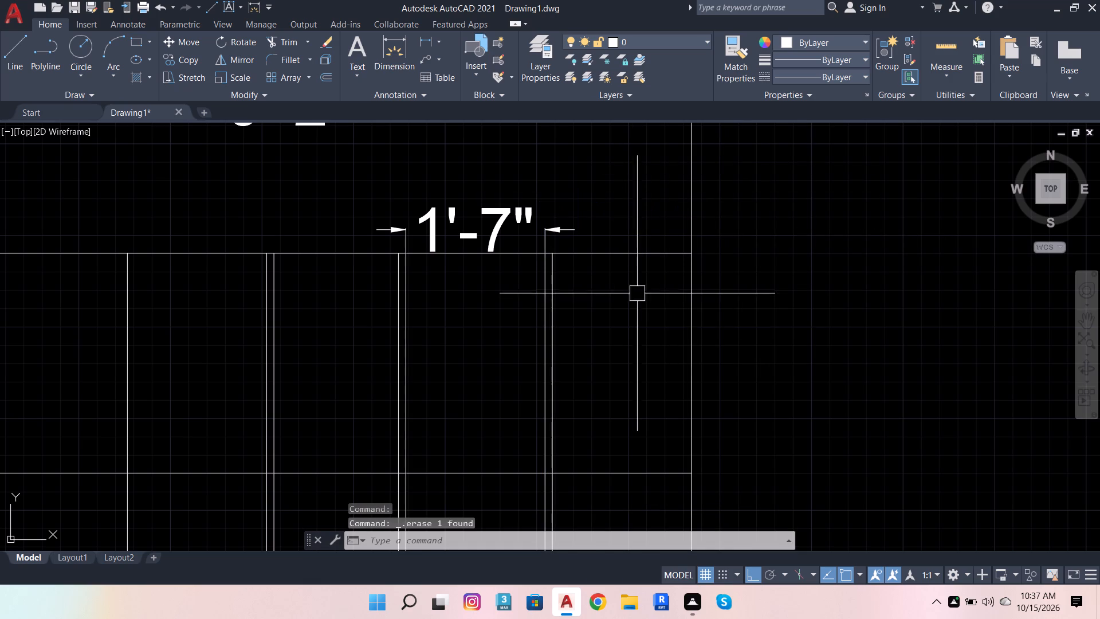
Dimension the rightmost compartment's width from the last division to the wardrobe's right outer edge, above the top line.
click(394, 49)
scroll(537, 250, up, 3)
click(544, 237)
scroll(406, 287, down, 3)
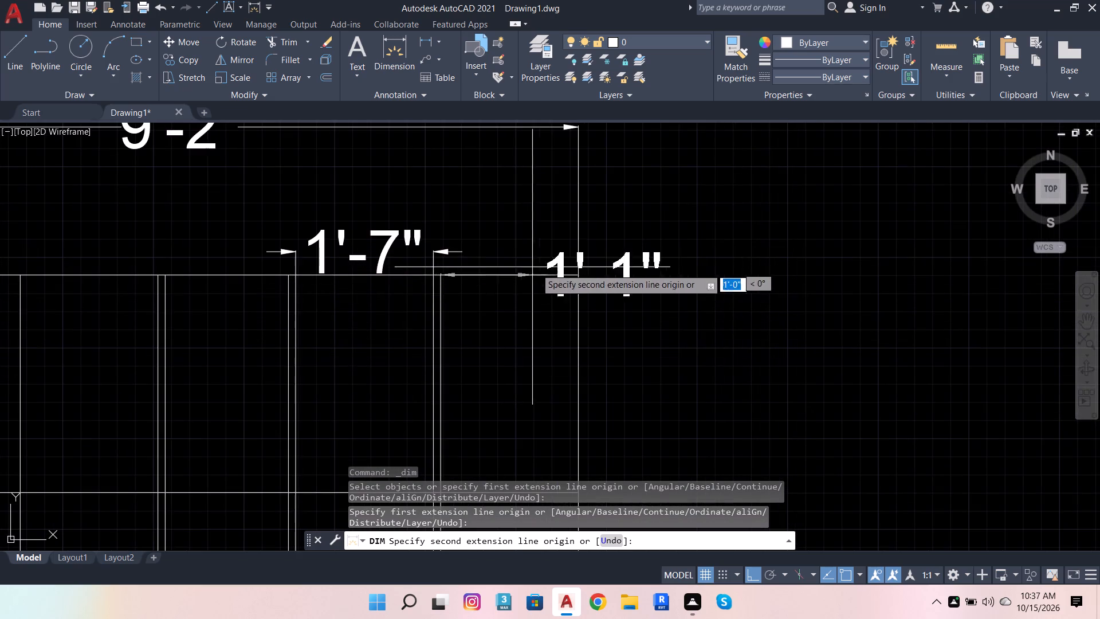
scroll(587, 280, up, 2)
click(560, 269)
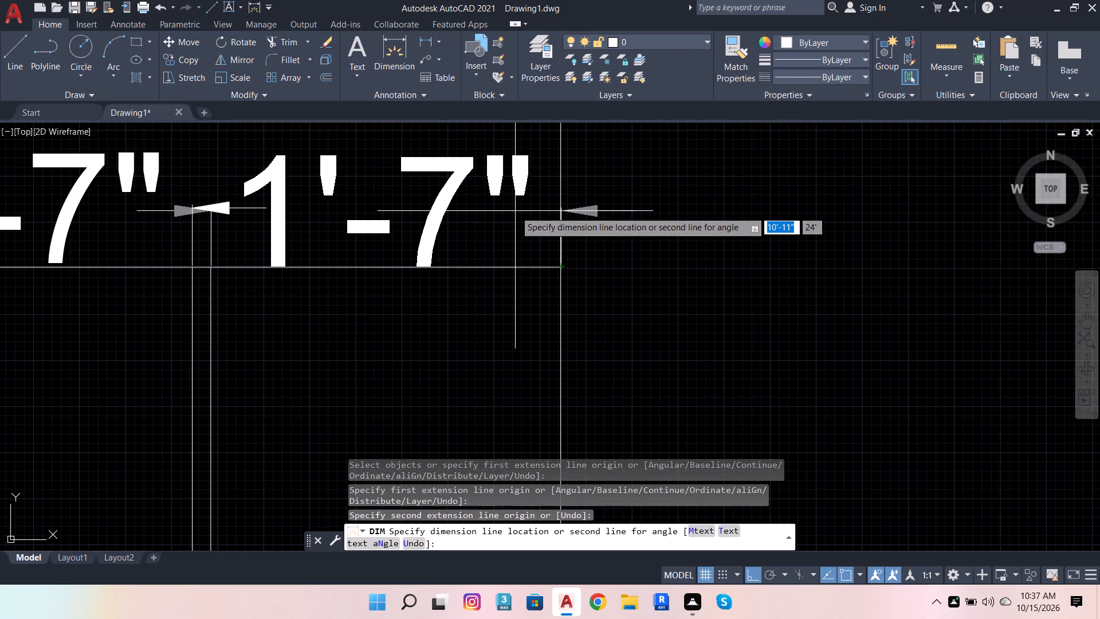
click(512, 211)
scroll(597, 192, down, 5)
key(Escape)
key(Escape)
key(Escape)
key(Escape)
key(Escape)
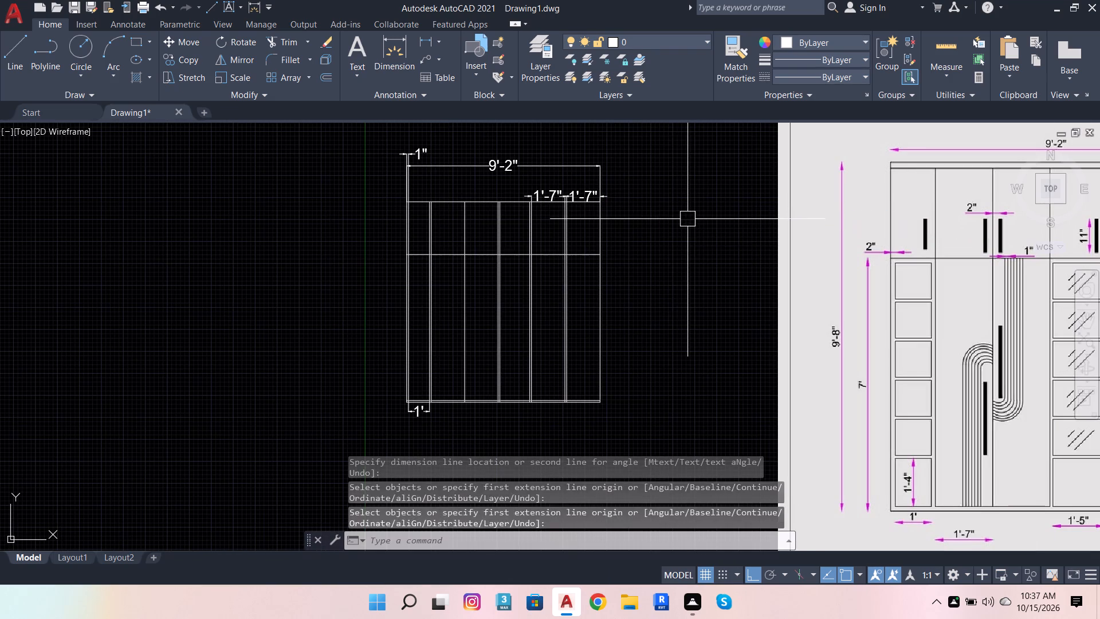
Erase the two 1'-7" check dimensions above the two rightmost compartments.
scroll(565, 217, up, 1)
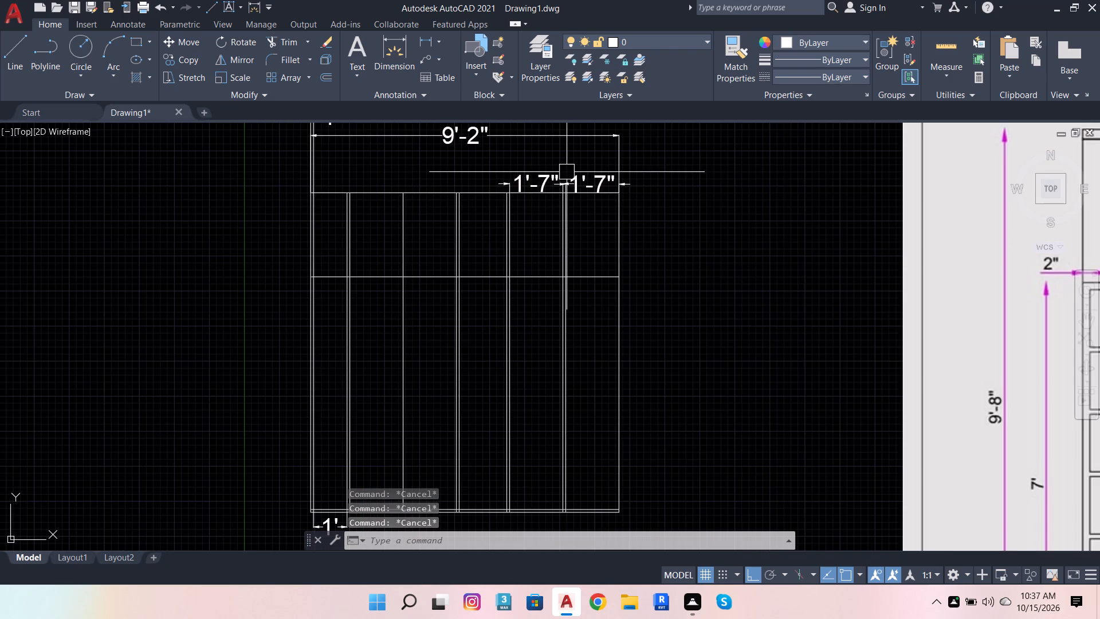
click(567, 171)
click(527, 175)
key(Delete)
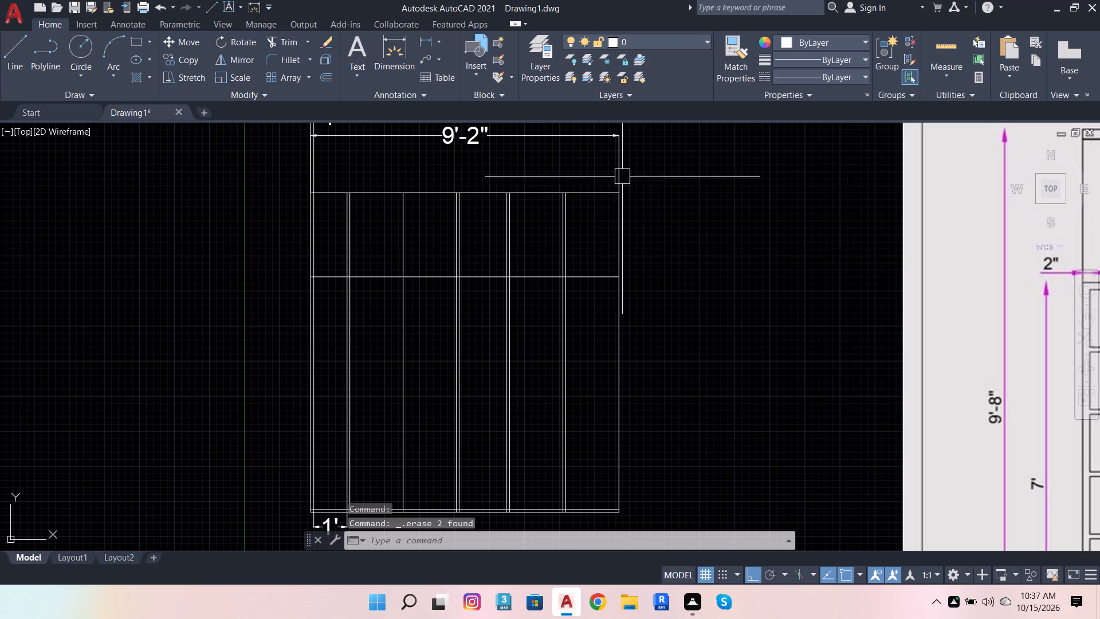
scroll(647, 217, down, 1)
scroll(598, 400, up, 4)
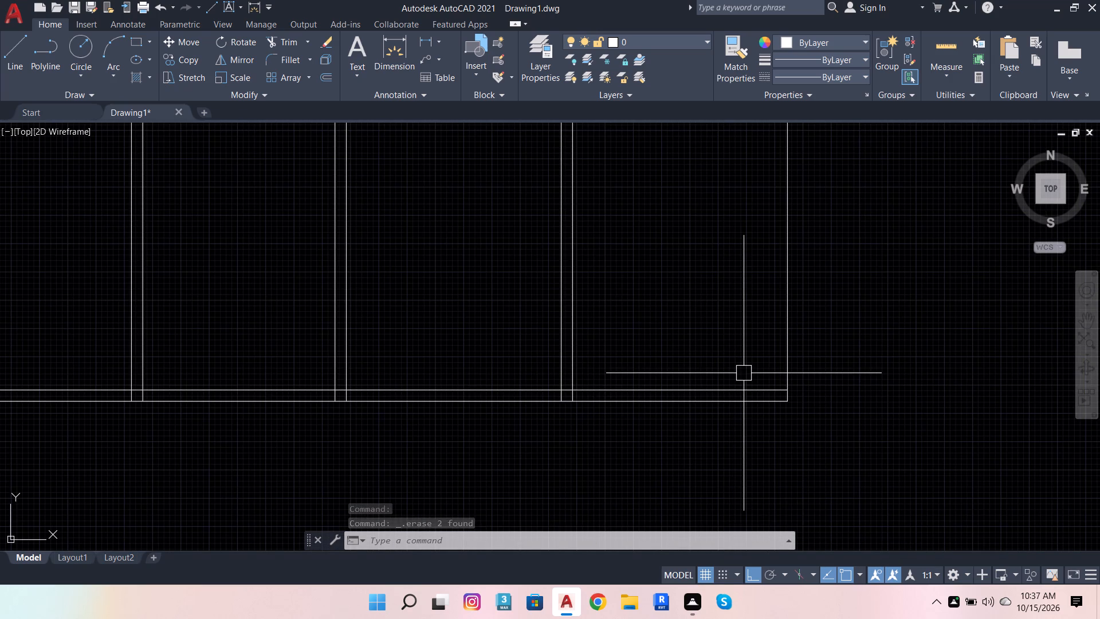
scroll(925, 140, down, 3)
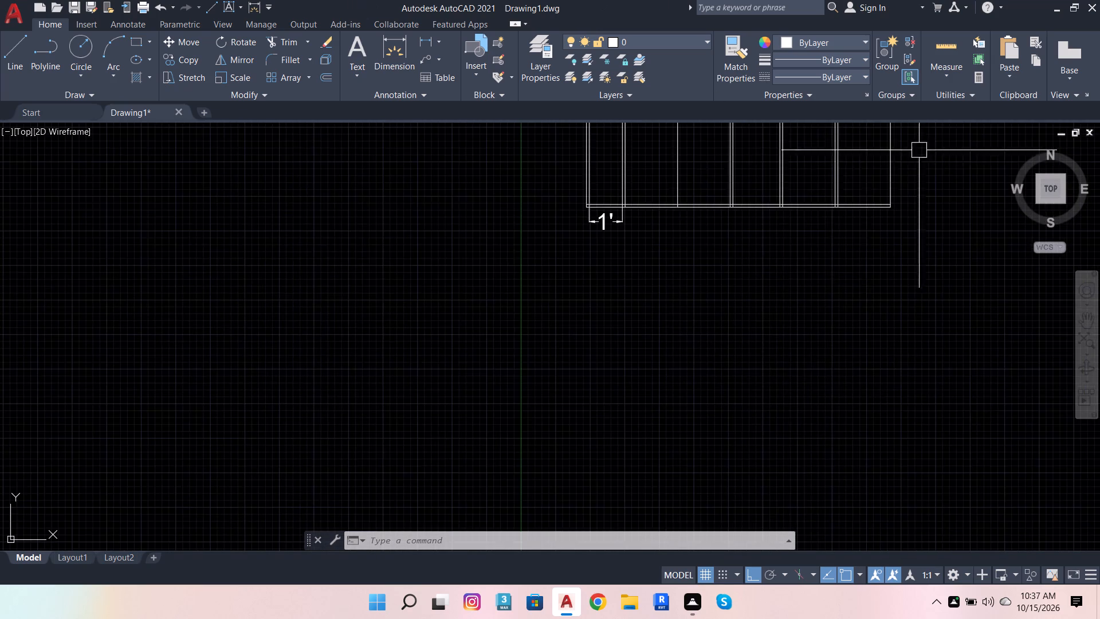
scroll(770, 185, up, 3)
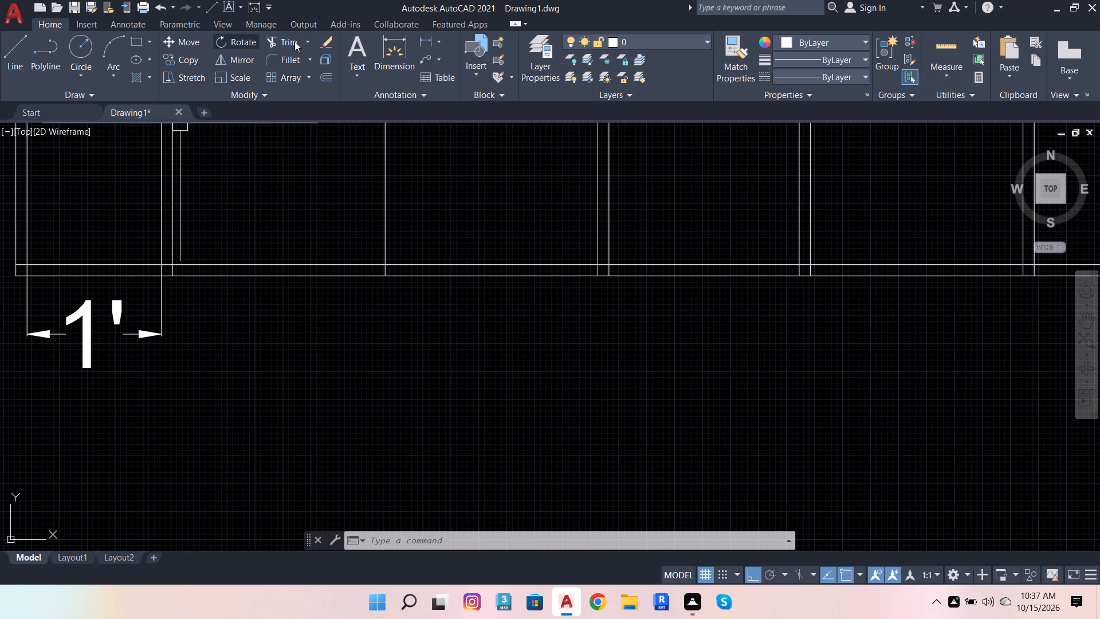
Trim the overlapping ends of the inner left and inner bottom lines at the wardrobe's bottom-left corner.
click(282, 44)
scroll(260, 309, down, 1)
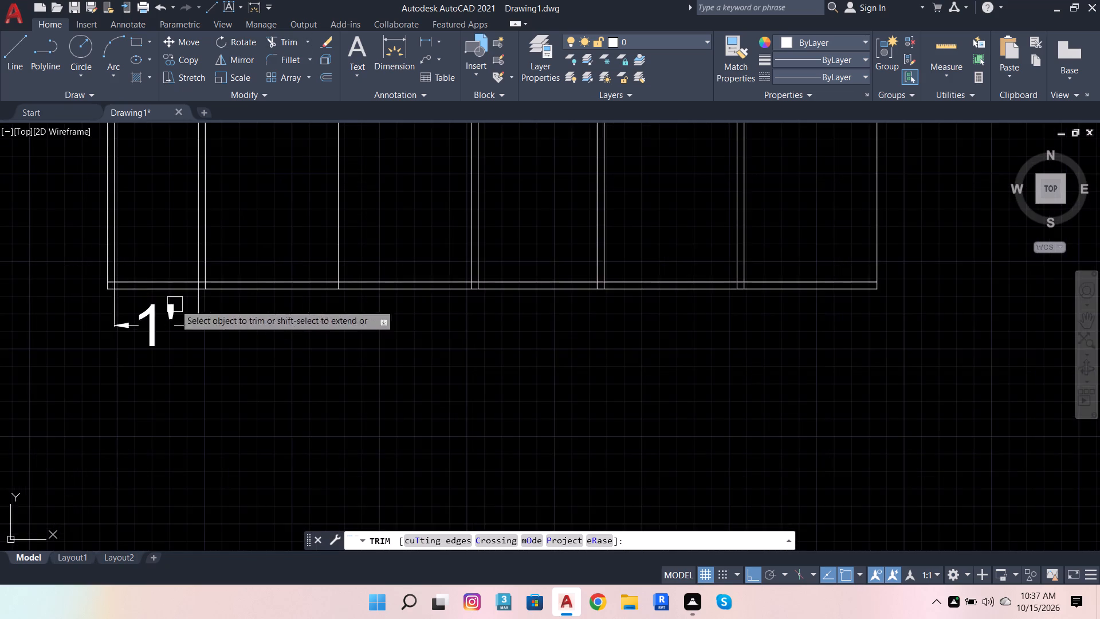
scroll(33, 285, up, 3)
scroll(262, 289, up, 2)
click(313, 269)
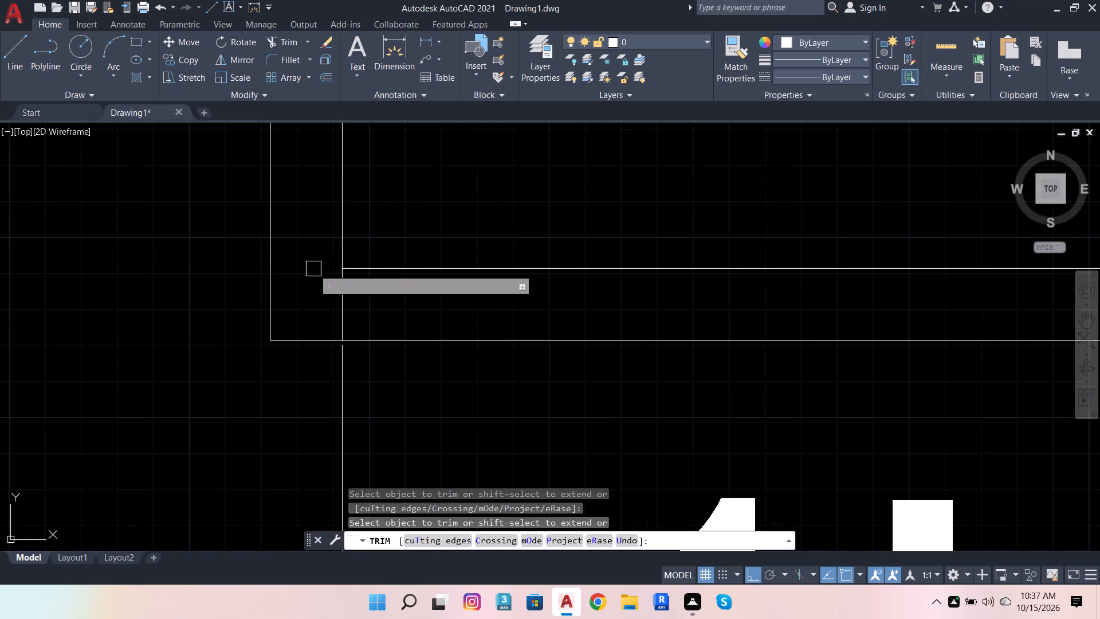
click(341, 299)
Trim the first division's two lines and the single line beside it where they cross the bottom panel.
scroll(217, 296, down, 3)
scroll(497, 282, up, 3)
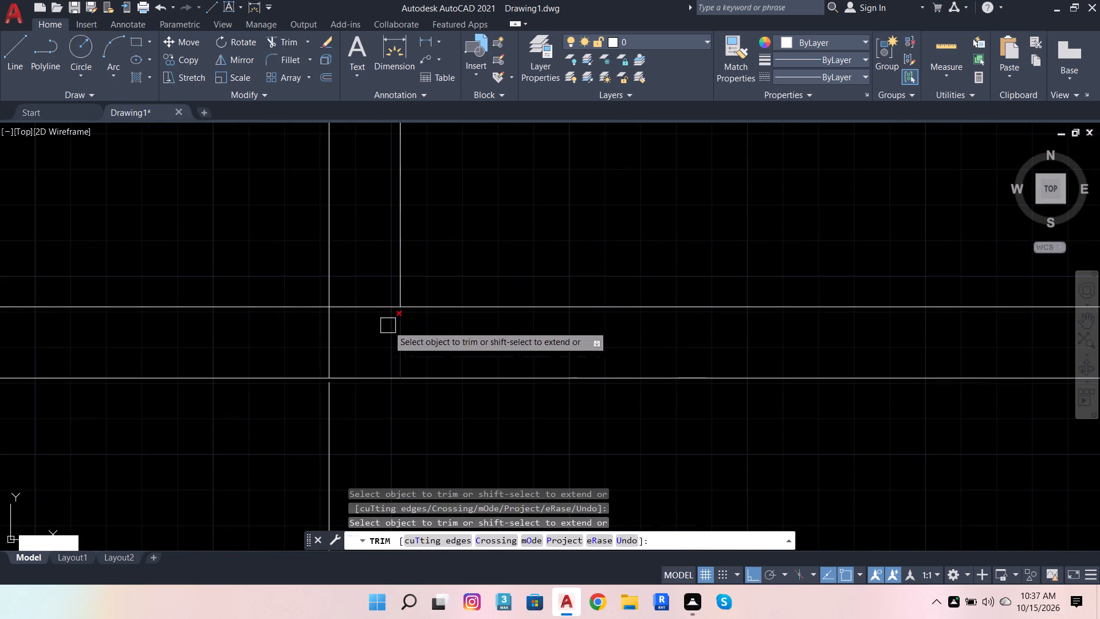
click(332, 332)
click(405, 339)
scroll(199, 305, down, 2)
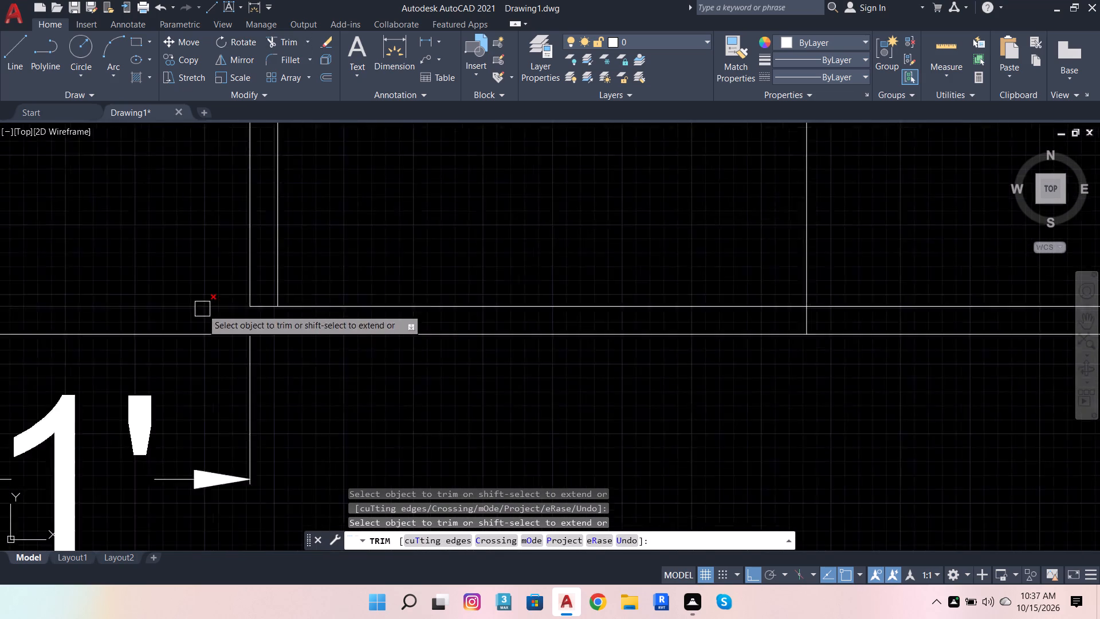
scroll(203, 309, down, 1)
scroll(636, 311, up, 3)
click(457, 323)
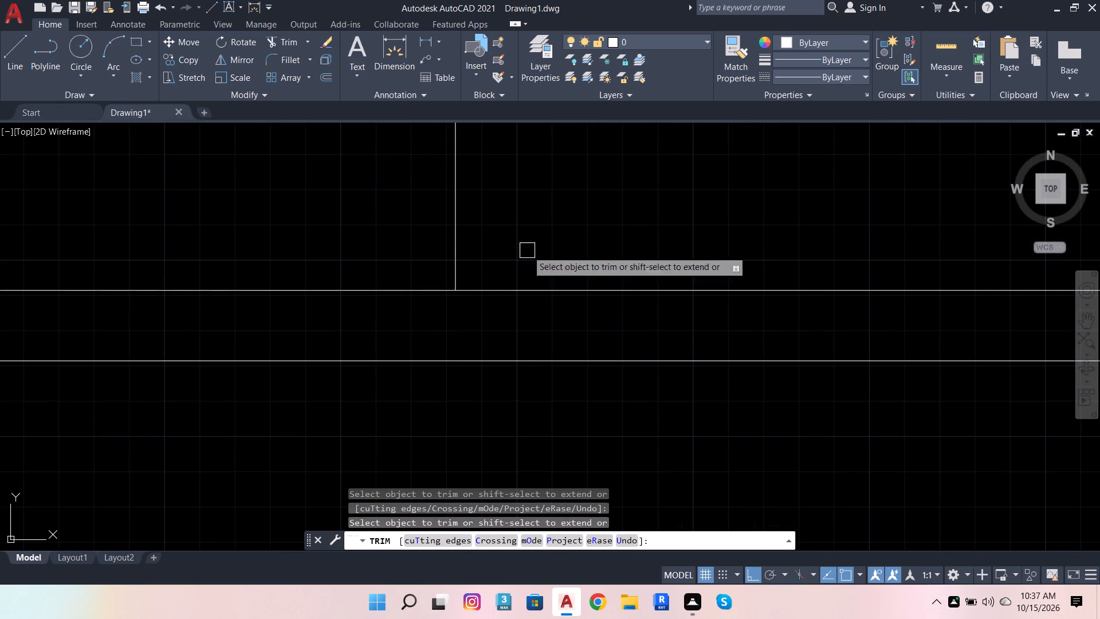
Trim the three remaining double-line divisions where they cross the bottom panel, ending them at the inner bottom line.
scroll(549, 219, down, 2)
scroll(465, 205, down, 4)
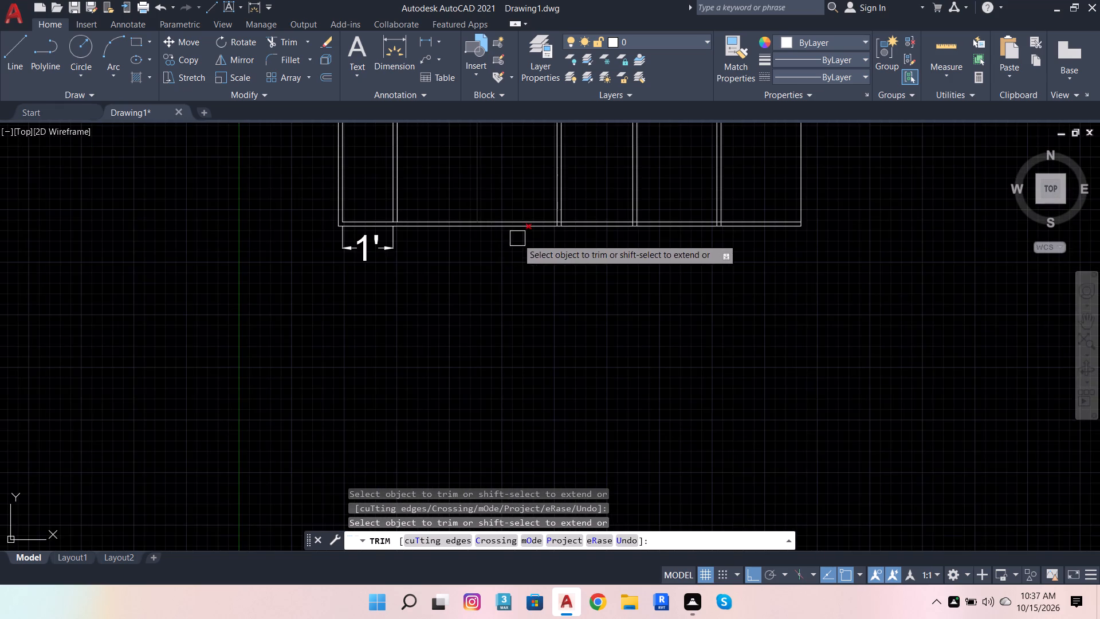
scroll(565, 213, up, 5)
drag(433, 314, 536, 316)
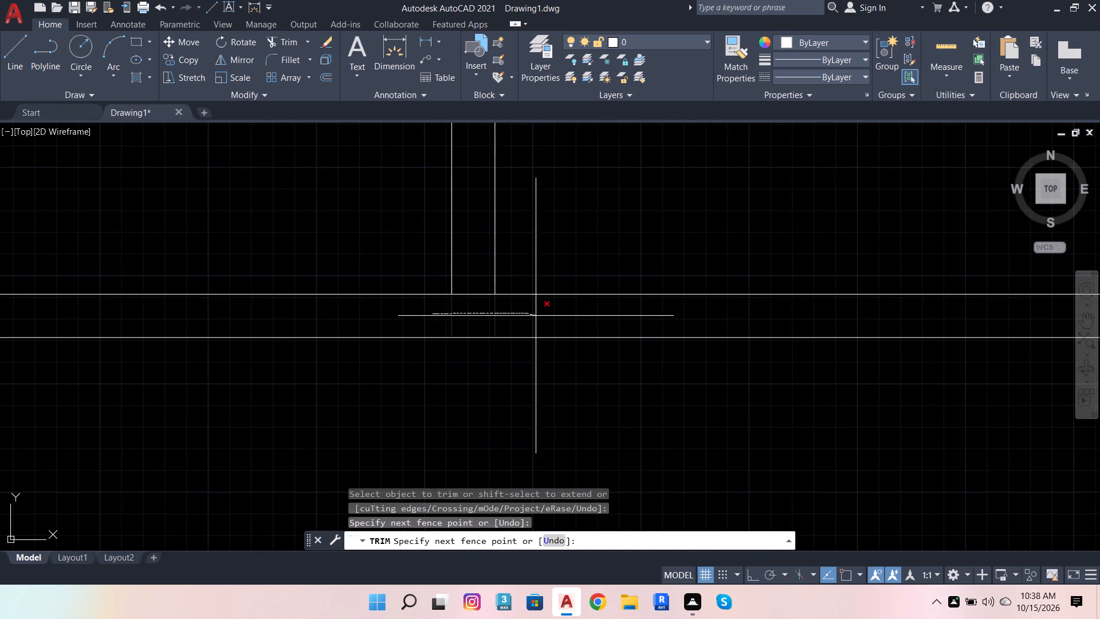
drag(536, 316, 537, 316)
scroll(370, 317, down, 3)
scroll(690, 321, up, 2)
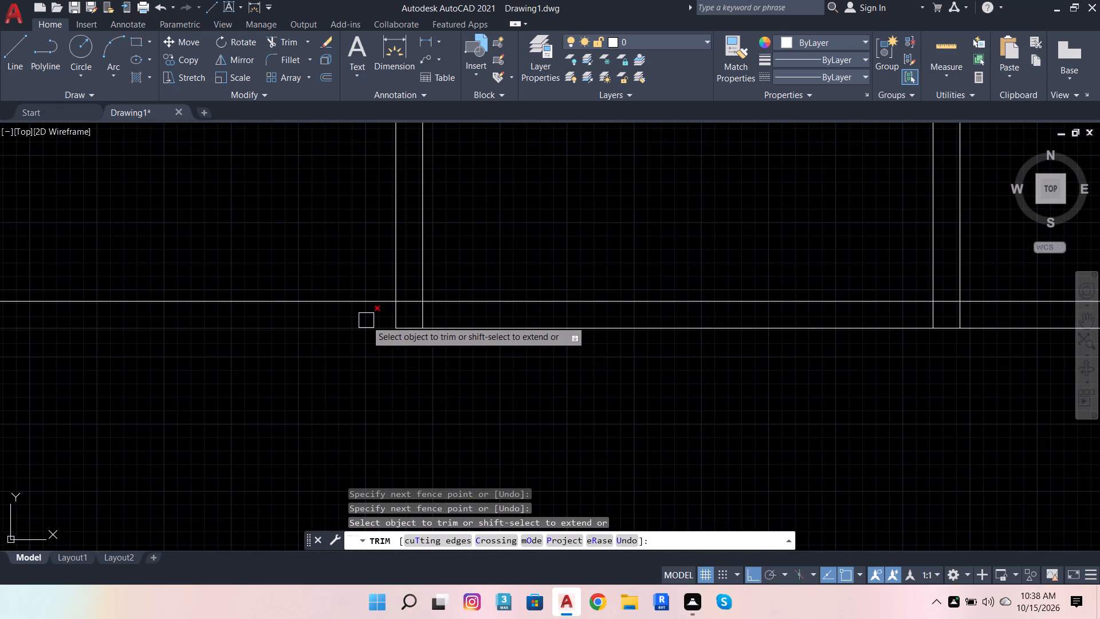
drag(372, 318, 614, 307)
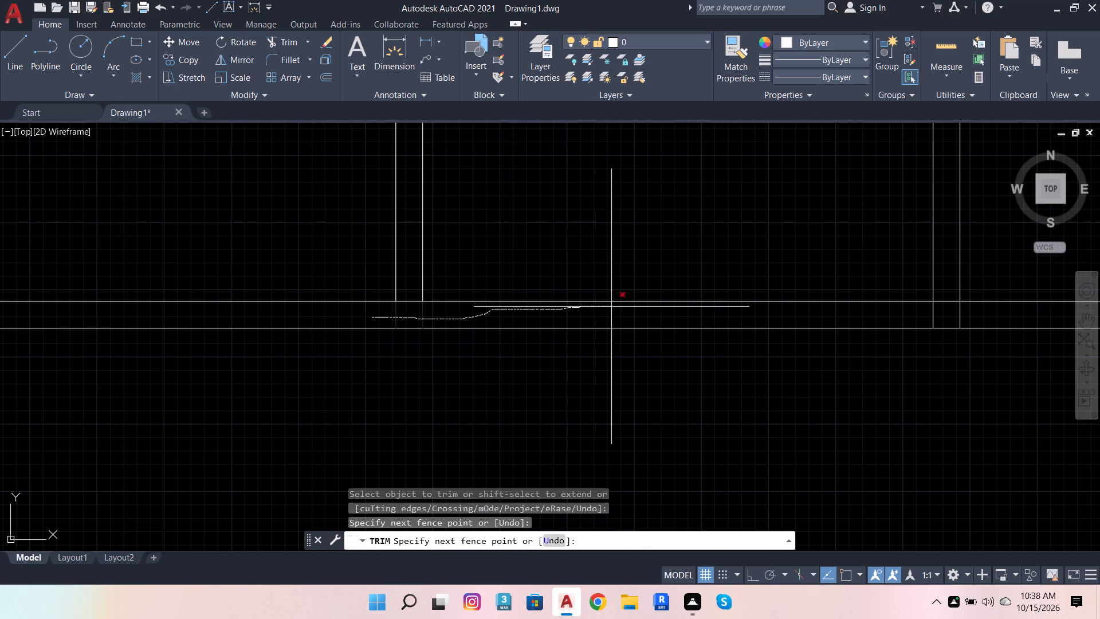
drag(614, 307, 907, 310)
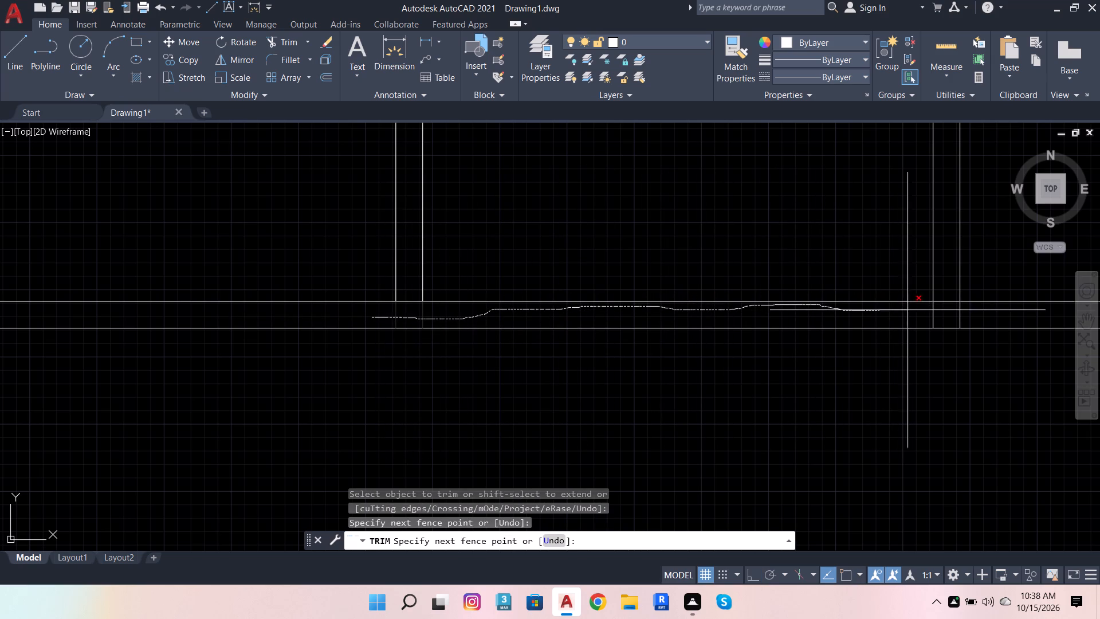
drag(907, 310, 980, 311)
scroll(131, 372, down, 4)
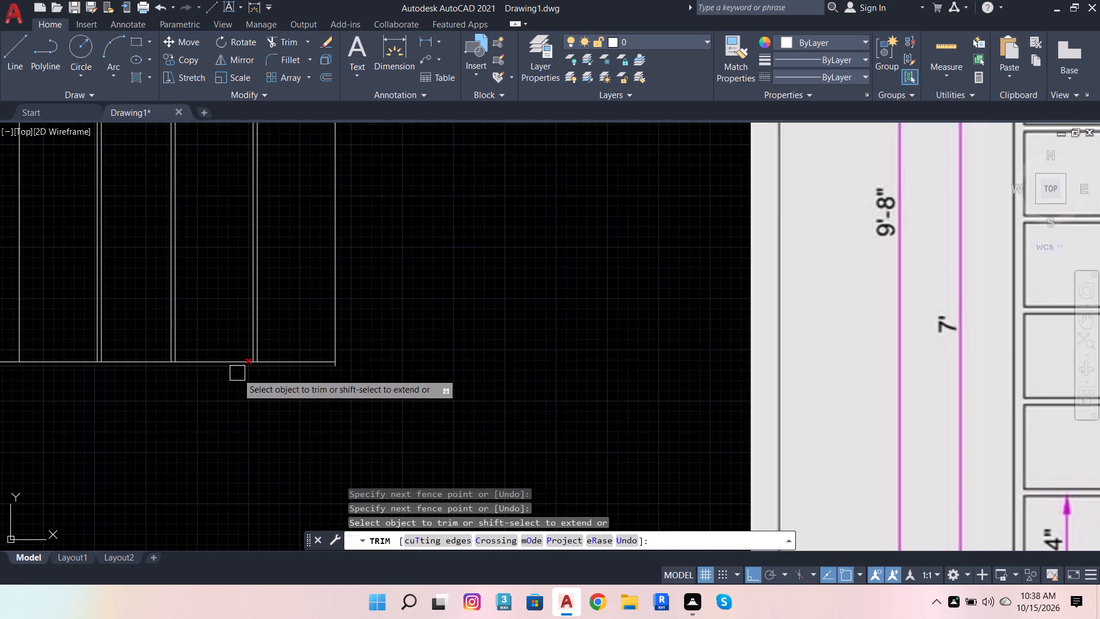
scroll(238, 373, up, 2)
scroll(671, 352, down, 3)
key(Escape)
key(Escape)
key(Escape)
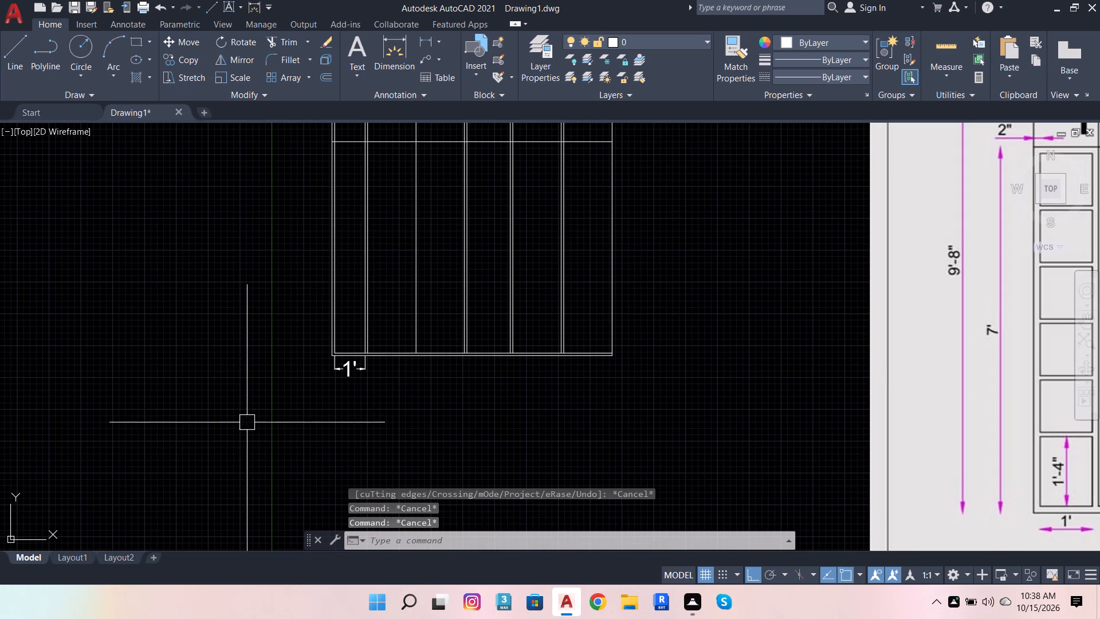
Offset the inner bottom line 1'4" upward to mark the lowest compartment's height.
scroll(323, 383, down, 1)
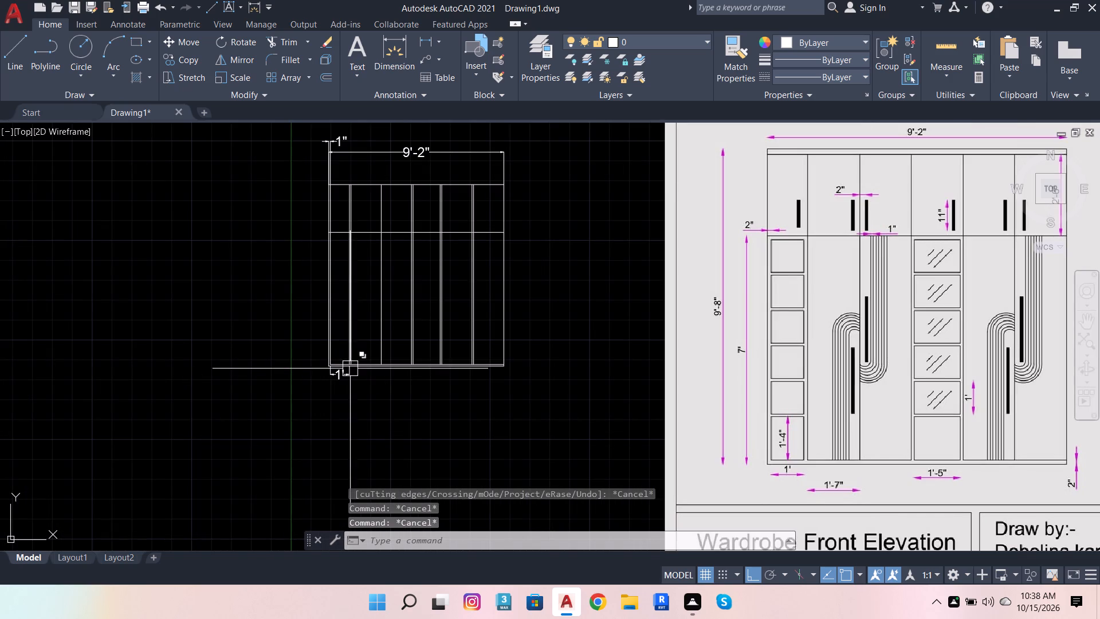
scroll(356, 365, up, 3)
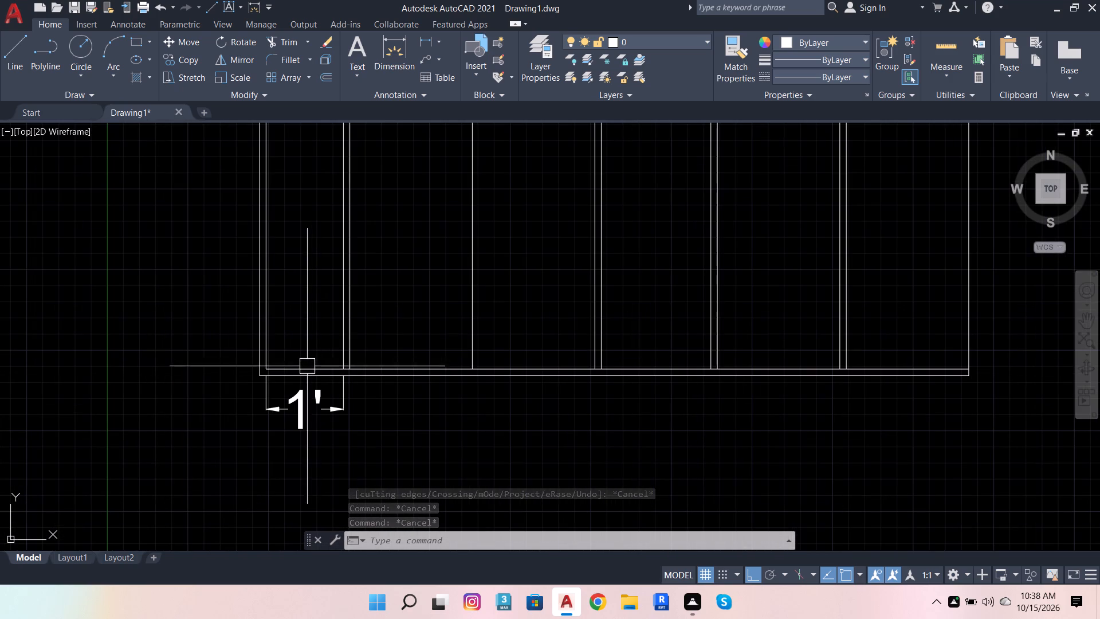
click(307, 369)
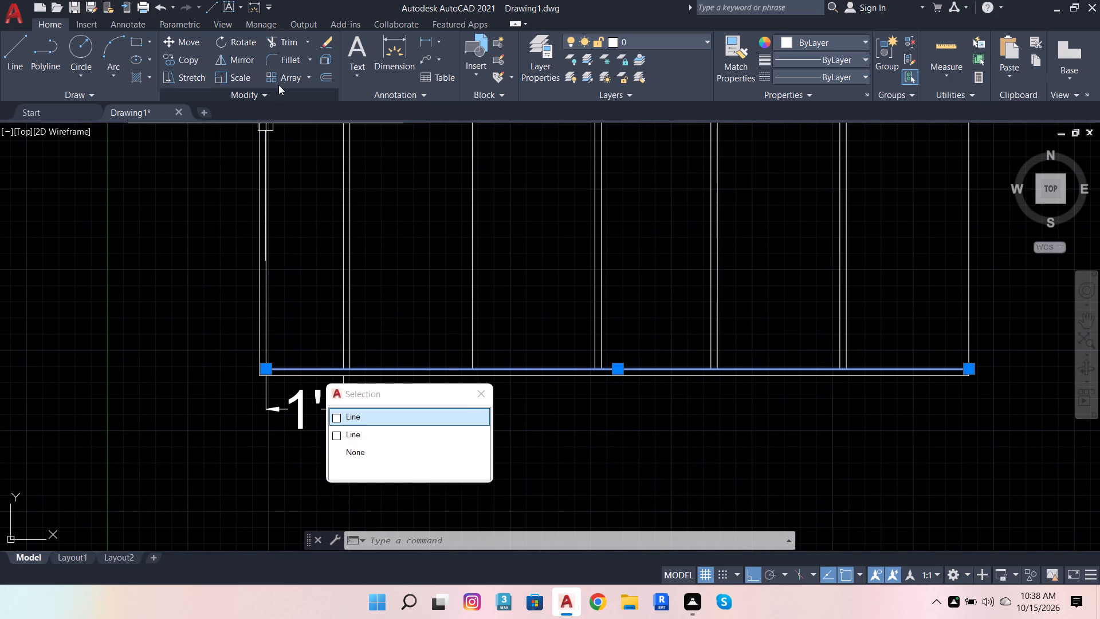
click(322, 75)
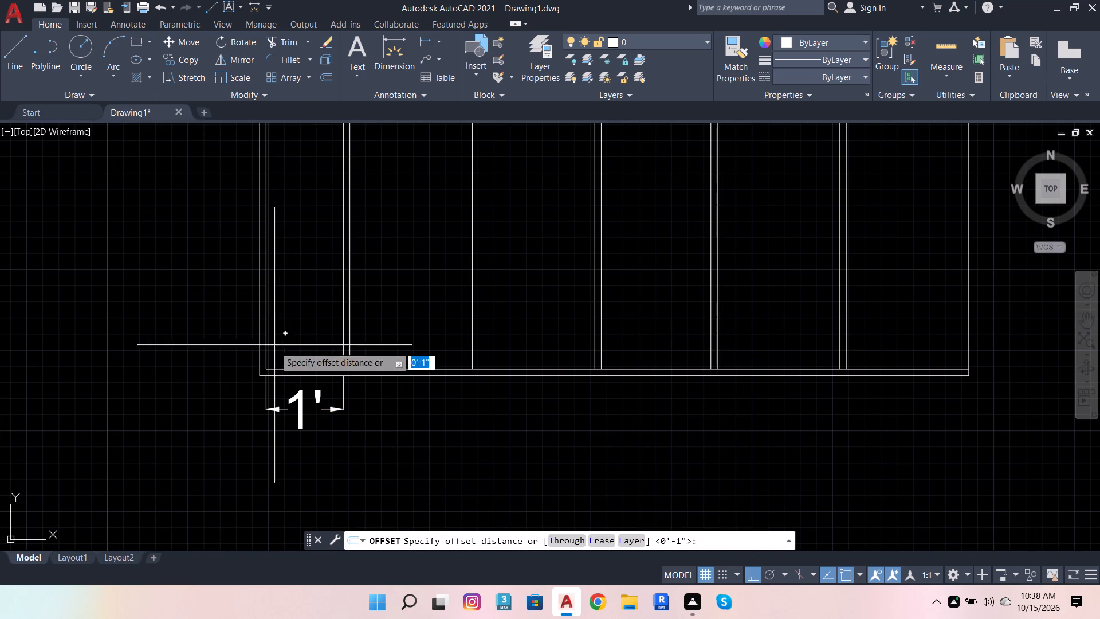
click(260, 366)
text(1')
key(4)
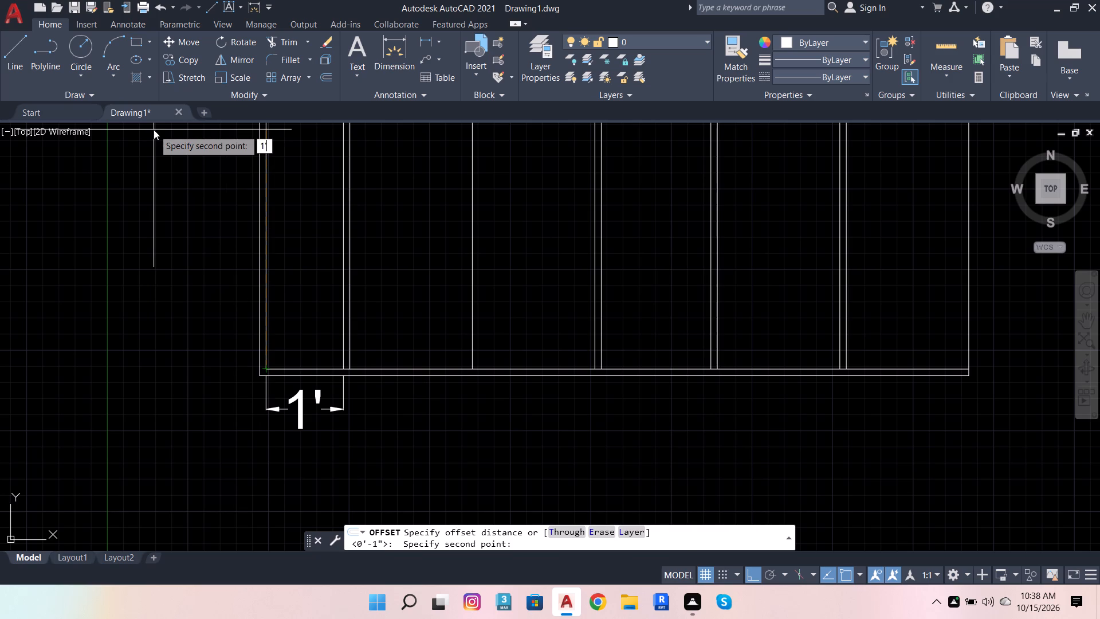
key(Return)
click(154, 130)
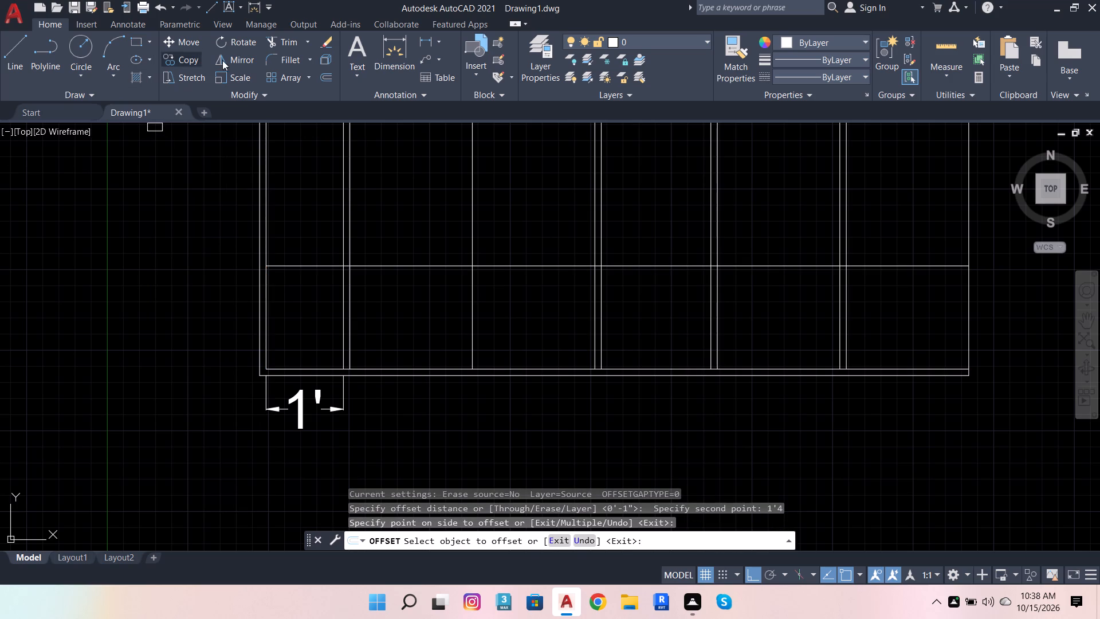
Offset the new horizontal line above the lowest compartments 1" upward for the shelf thickness.
click(330, 77)
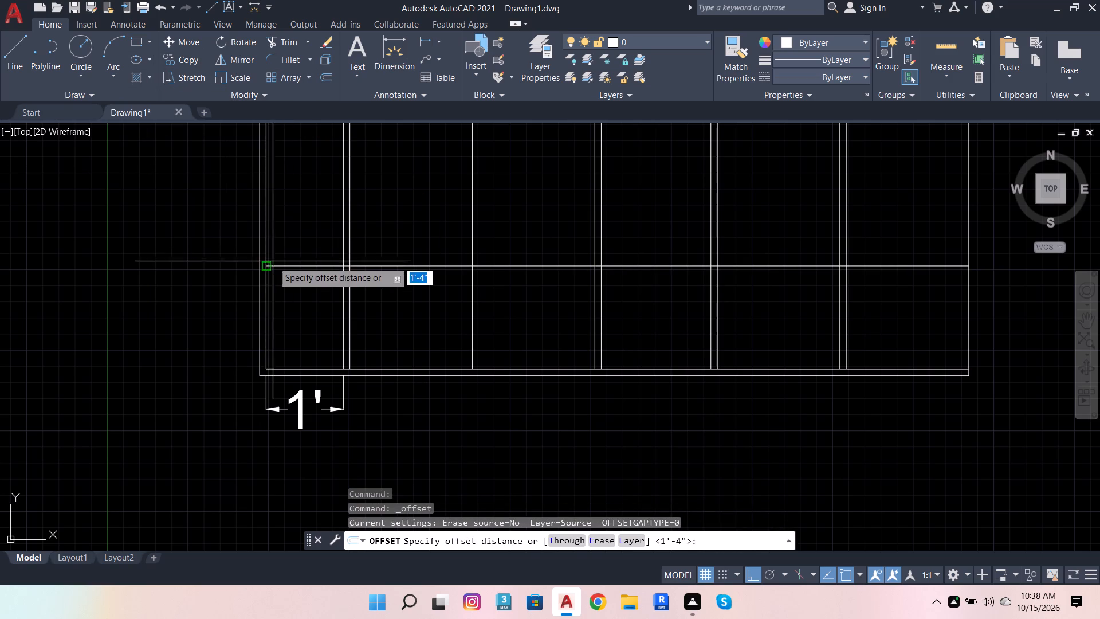
click(275, 267)
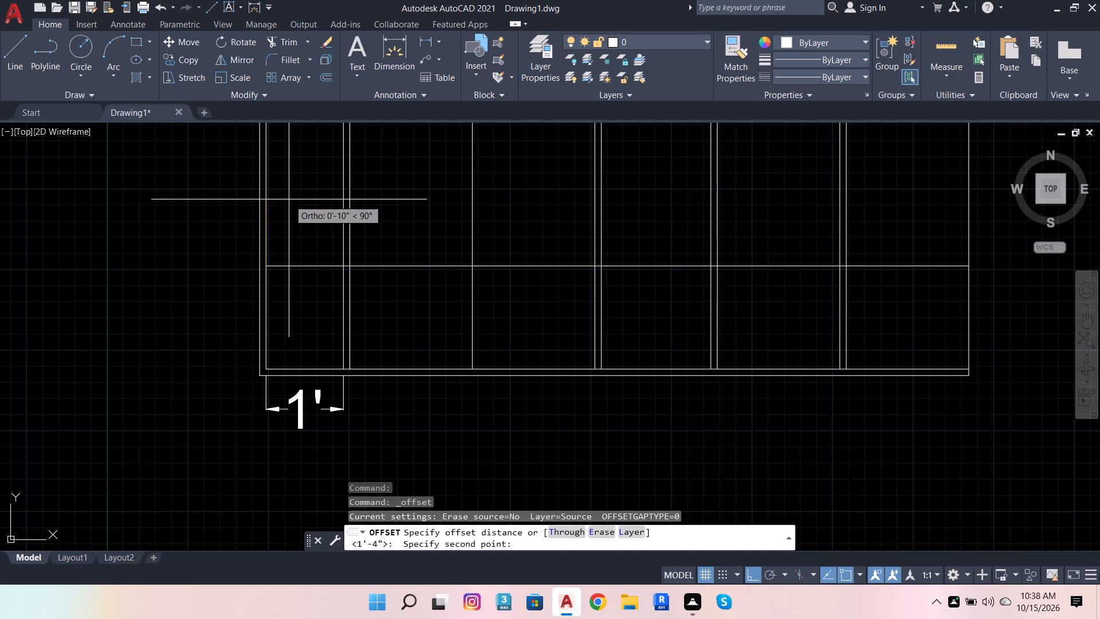
key(1)
key(Return)
click(302, 271)
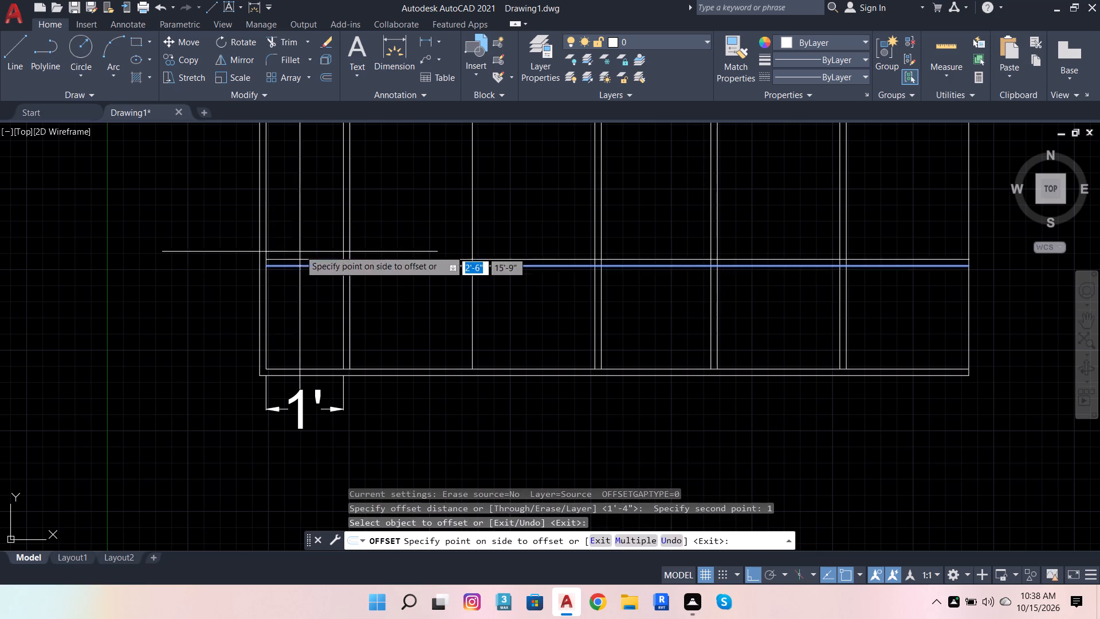
click(297, 213)
Offset the first shelf's upper line 1' upward to mark the next compartment's height.
click(323, 76)
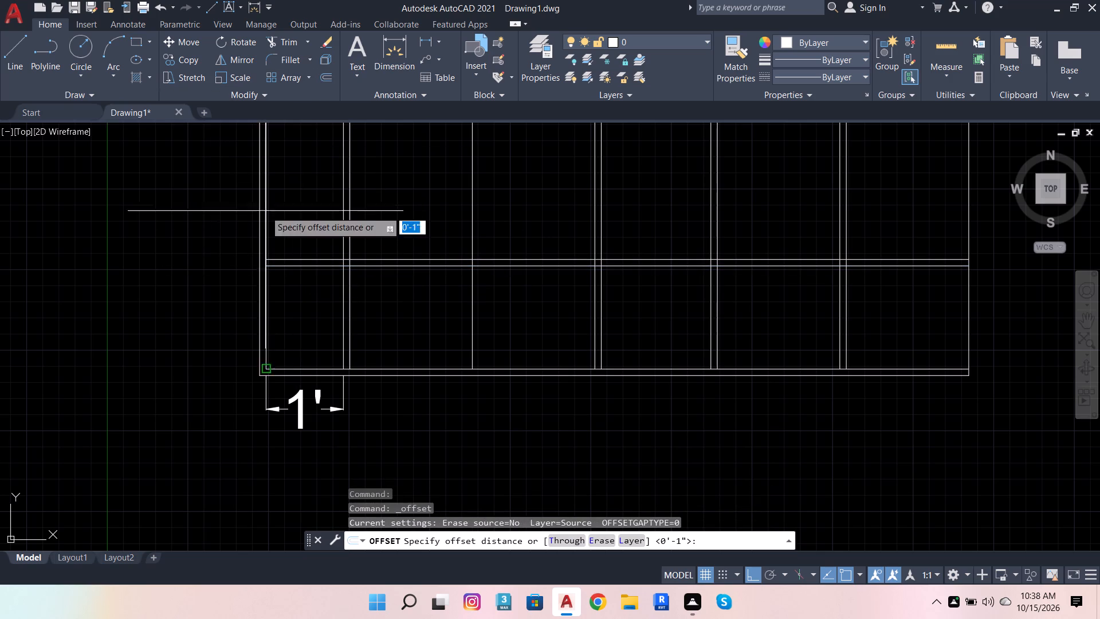
click(268, 254)
scroll(299, 199, down, 6)
scroll(286, 271, up, 3)
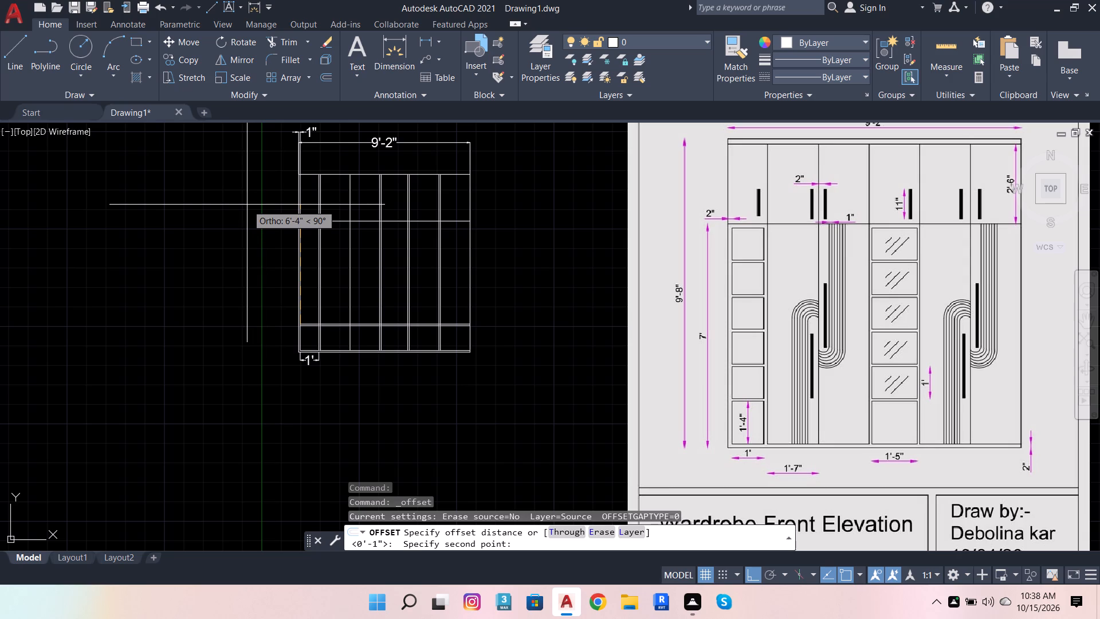
text(1')
key(Return)
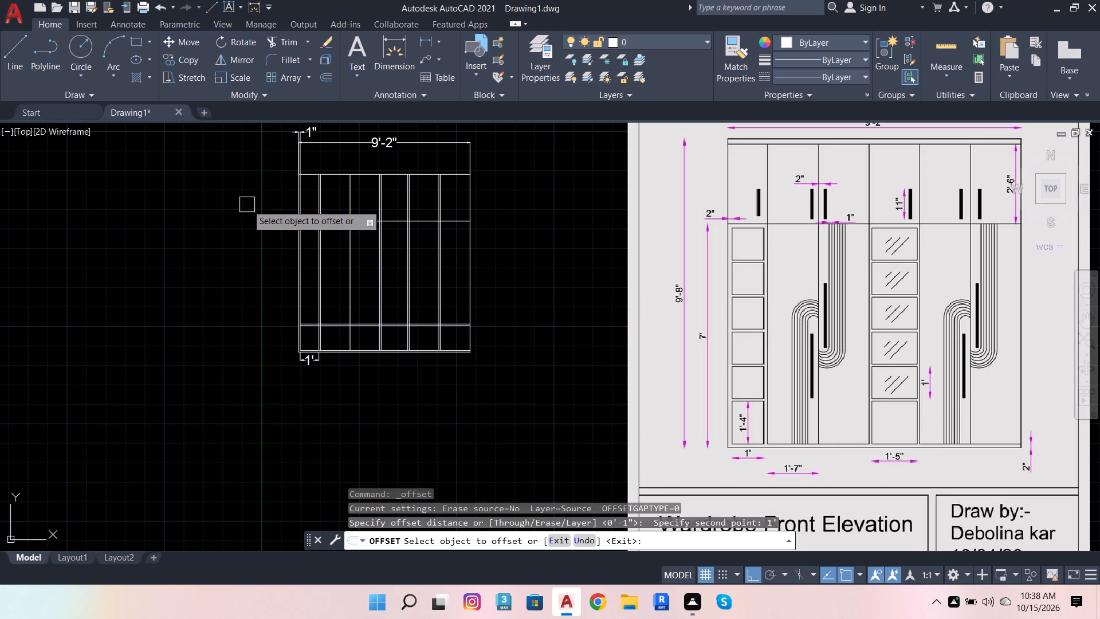
scroll(367, 328, up, 3)
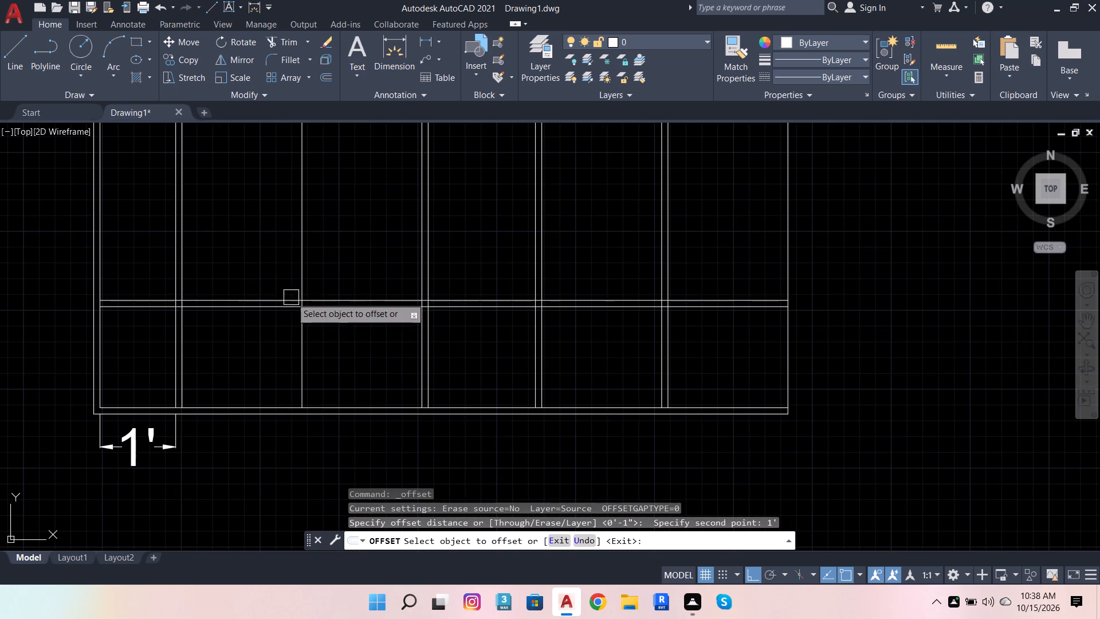
click(280, 295)
click(259, 261)
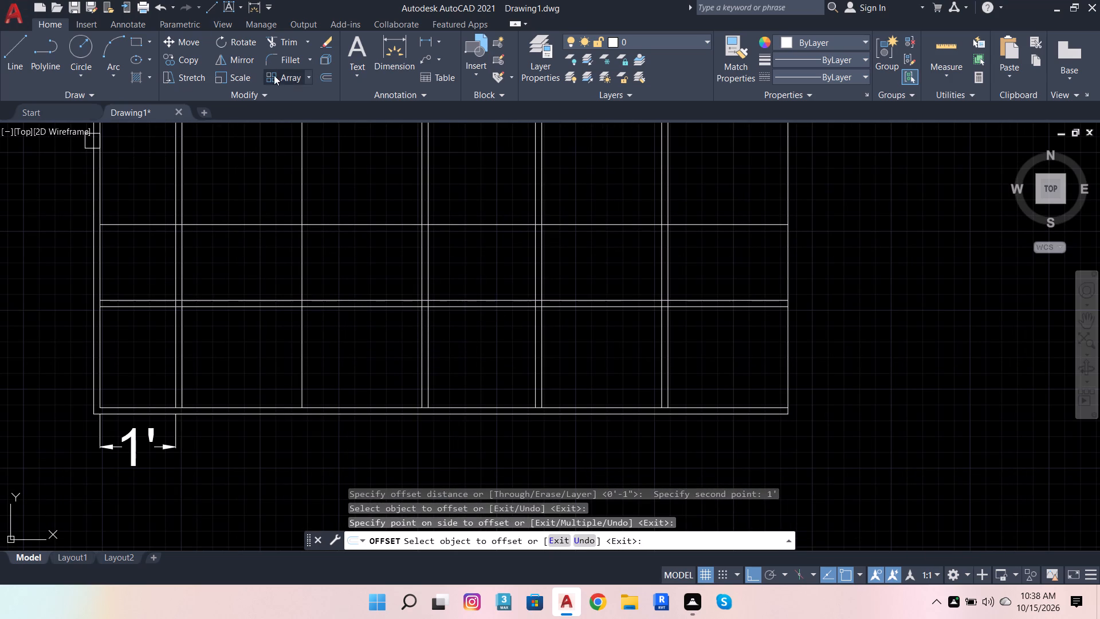
Offset the horizontal line 1' above the first shelf by 1" upward to form the second shelf.
click(320, 81)
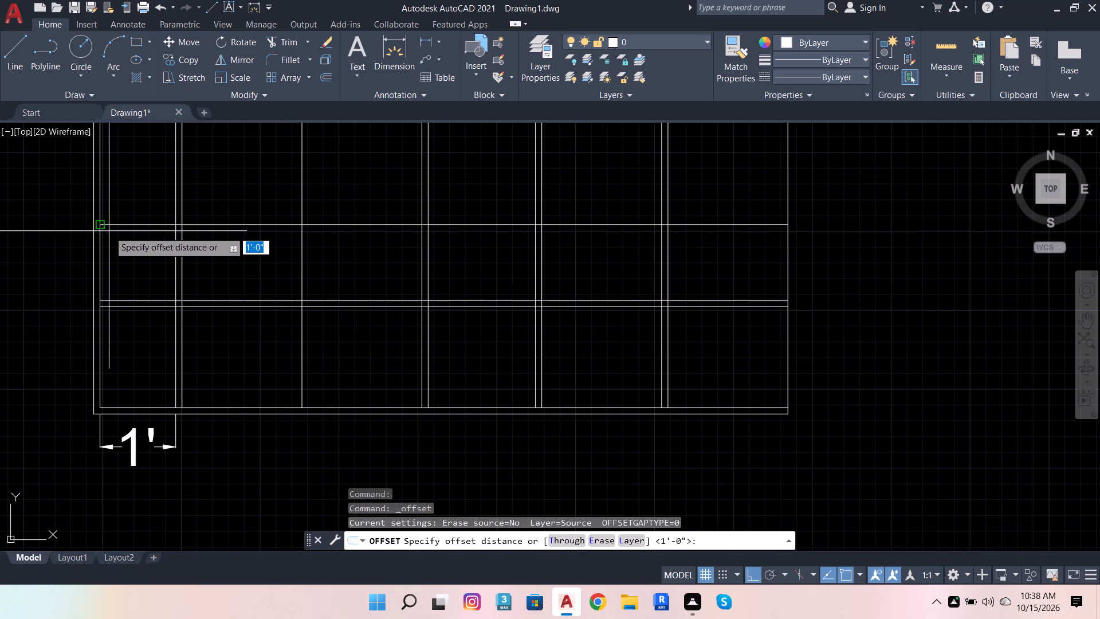
click(109, 231)
key(1)
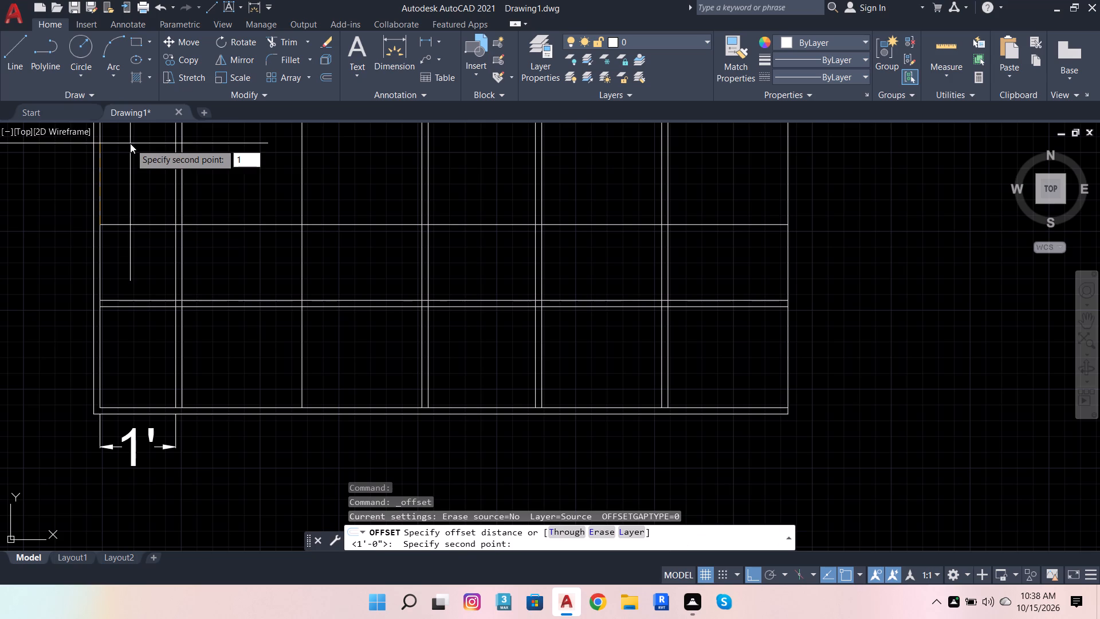
key(Return)
click(148, 220)
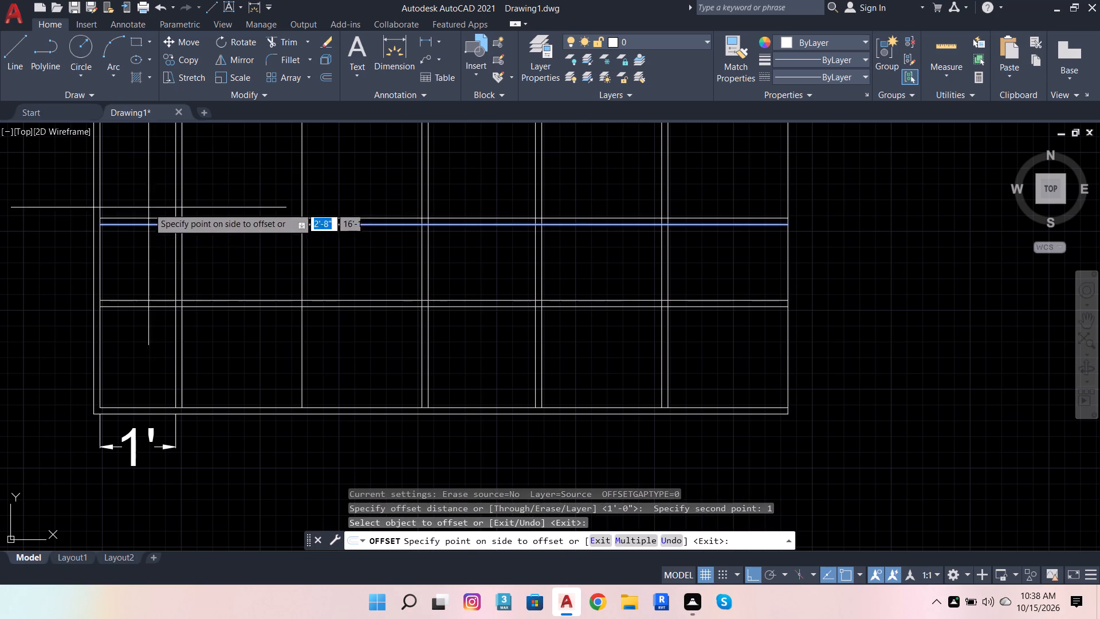
click(148, 185)
Offset the second shelf's upper line 1' upward to mark the third compartment's height.
scroll(208, 364, down, 3)
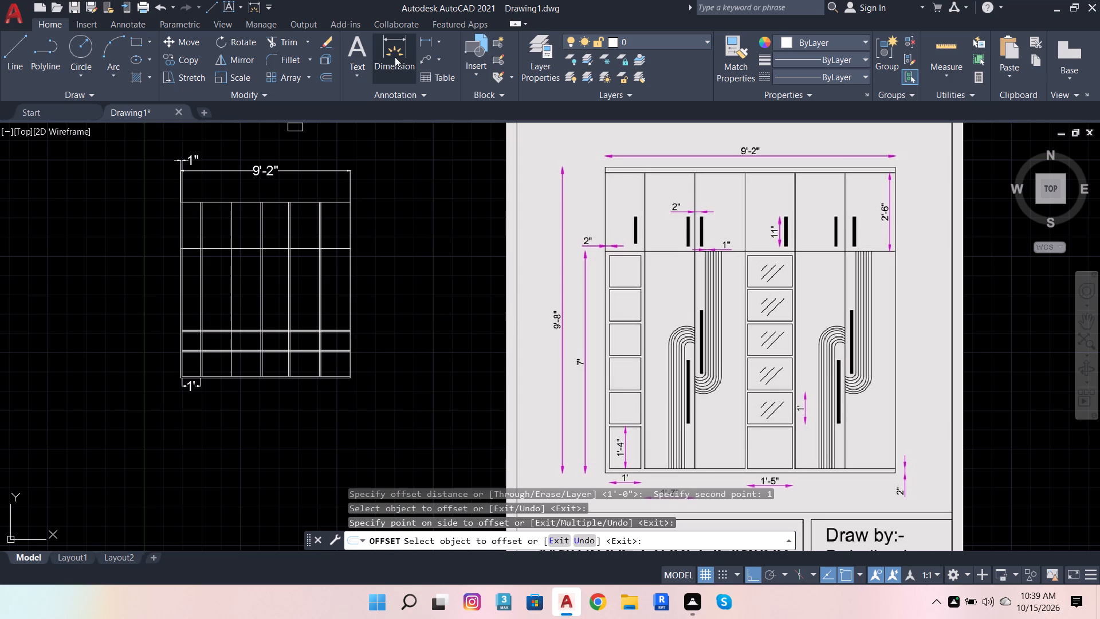
click(327, 80)
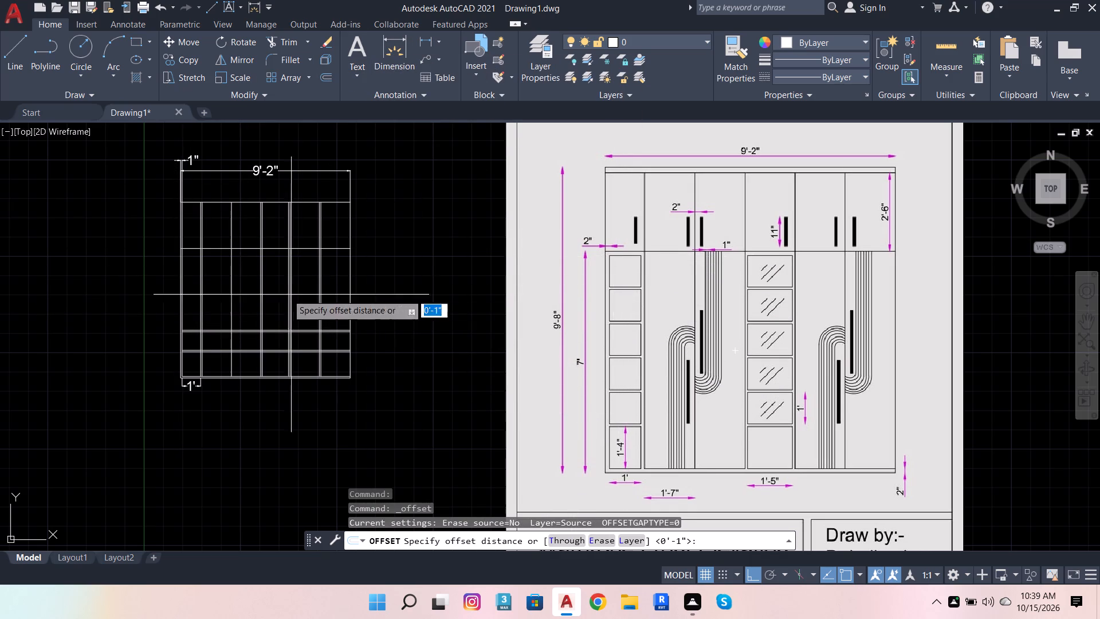
scroll(223, 317, up, 2)
click(135, 341)
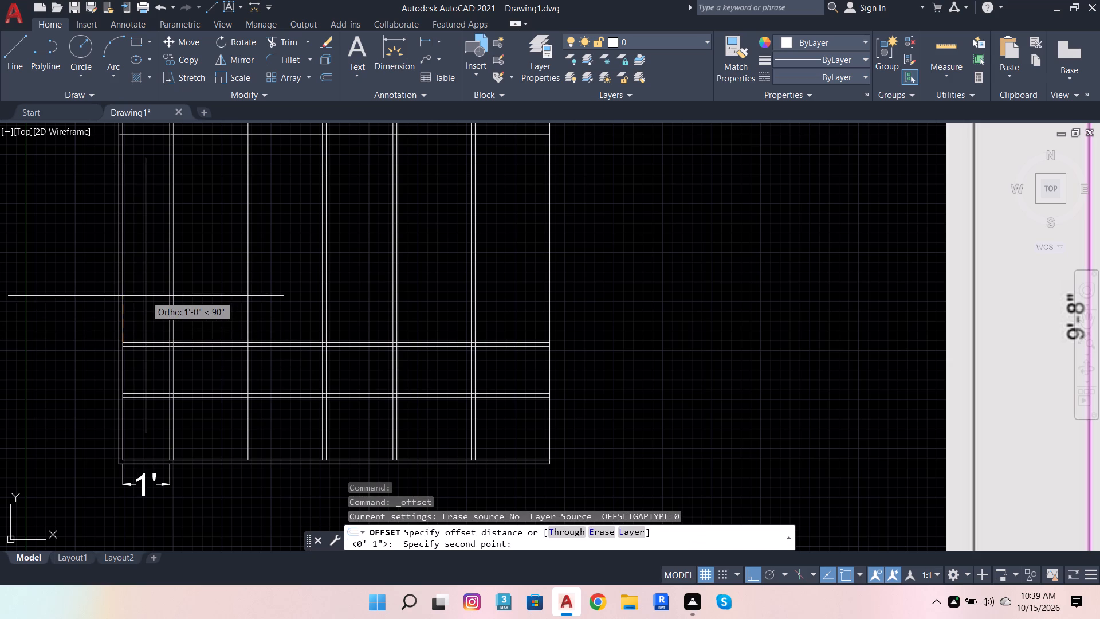
text(1')
key(Return)
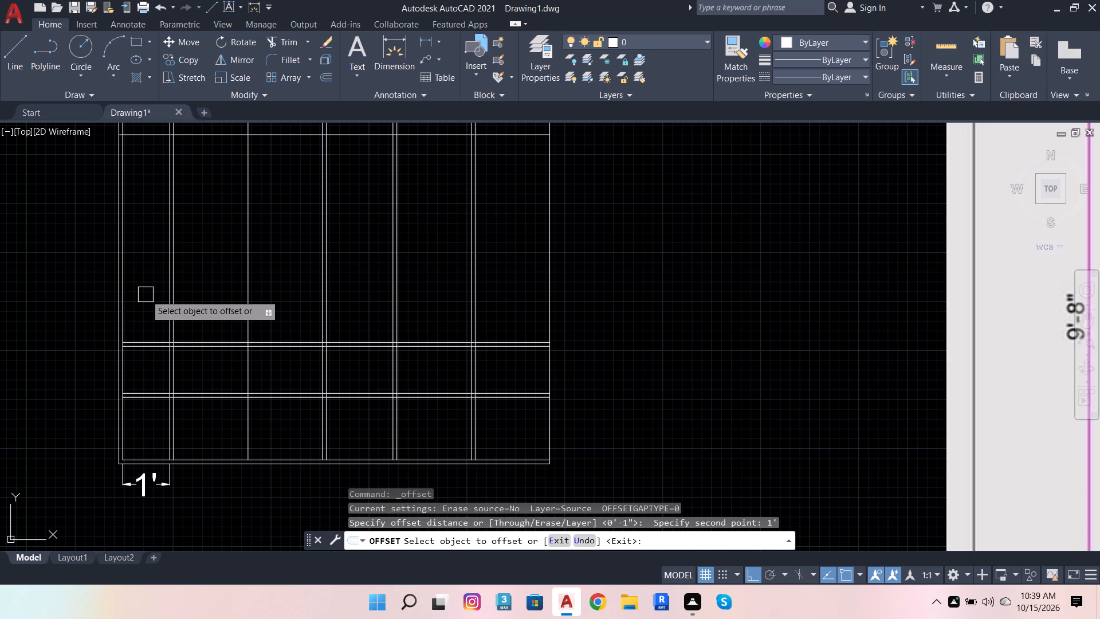
scroll(150, 335, up, 3)
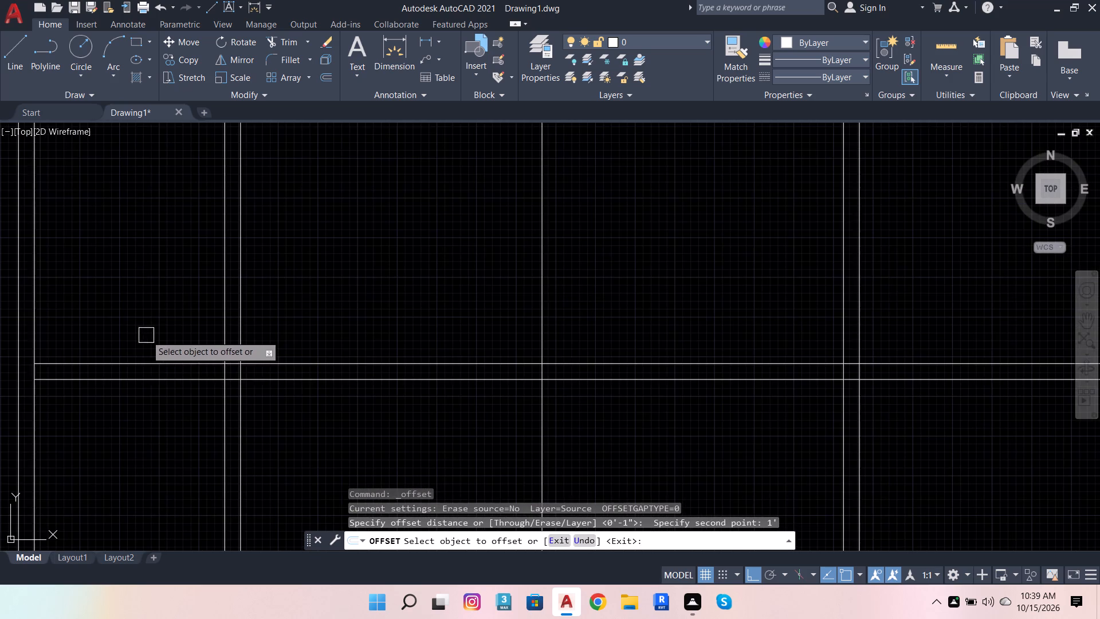
click(134, 361)
click(129, 275)
scroll(175, 327, down, 2)
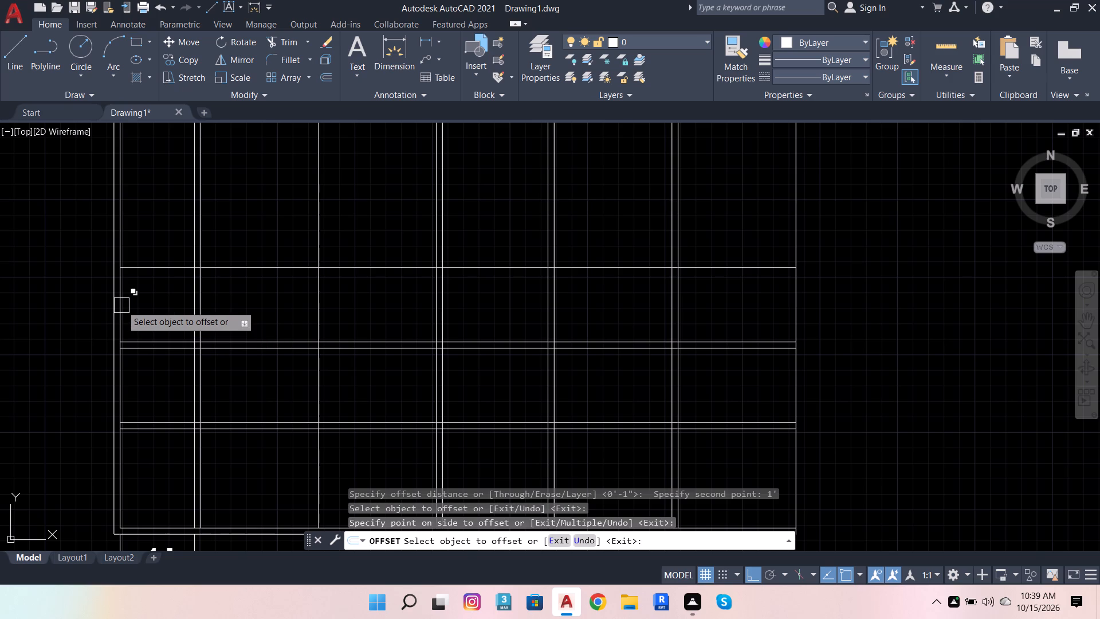
Offset the horizontal line marking the third compartment's height by 1" upward to form the third shelf.
click(328, 75)
click(122, 268)
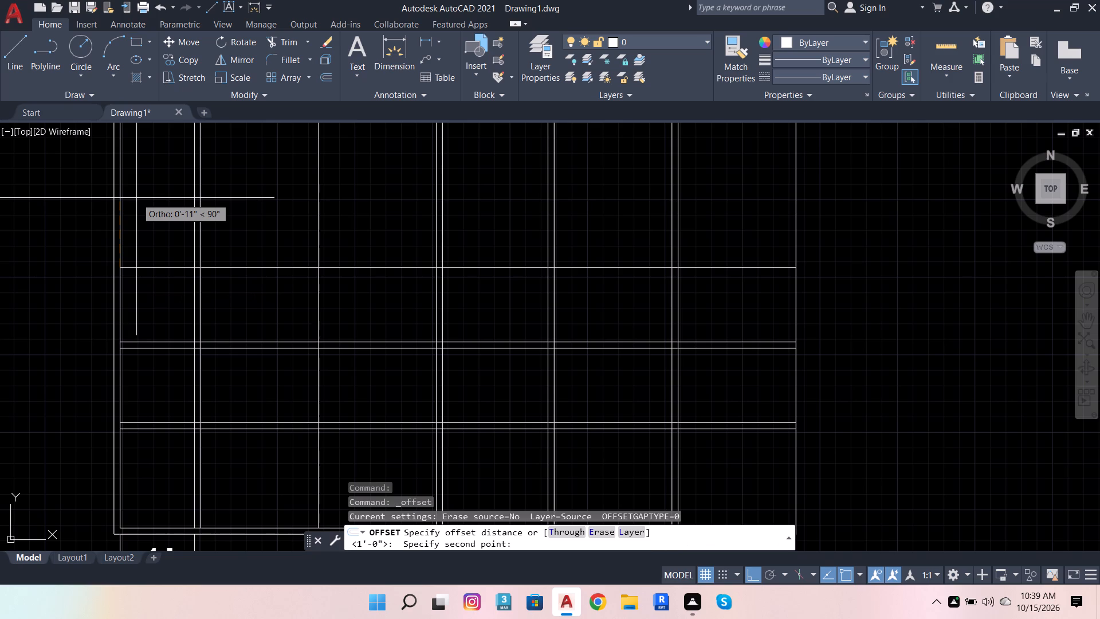
key(1)
key(Return)
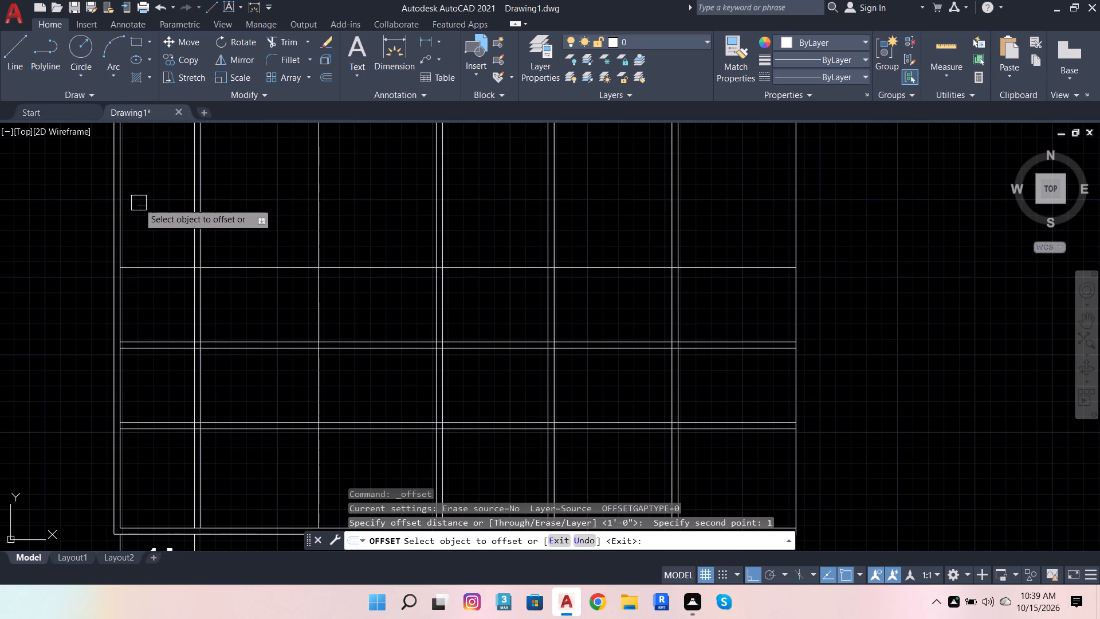
click(164, 260)
click(179, 188)
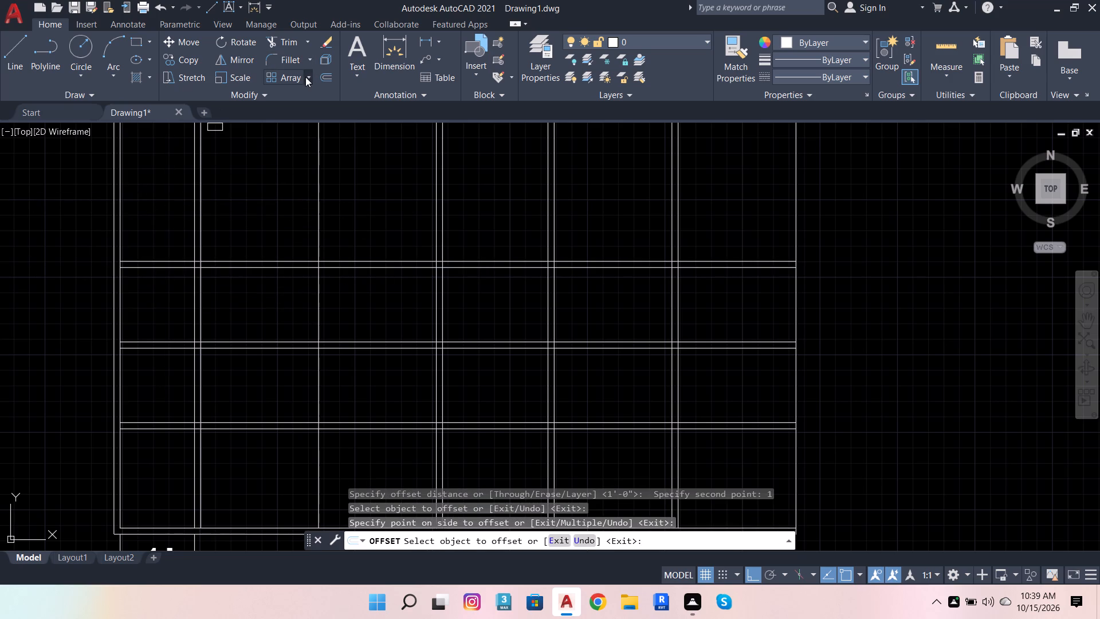
Offset the third shelf's upper line 1' upward to mark the fourth compartment's height.
click(320, 76)
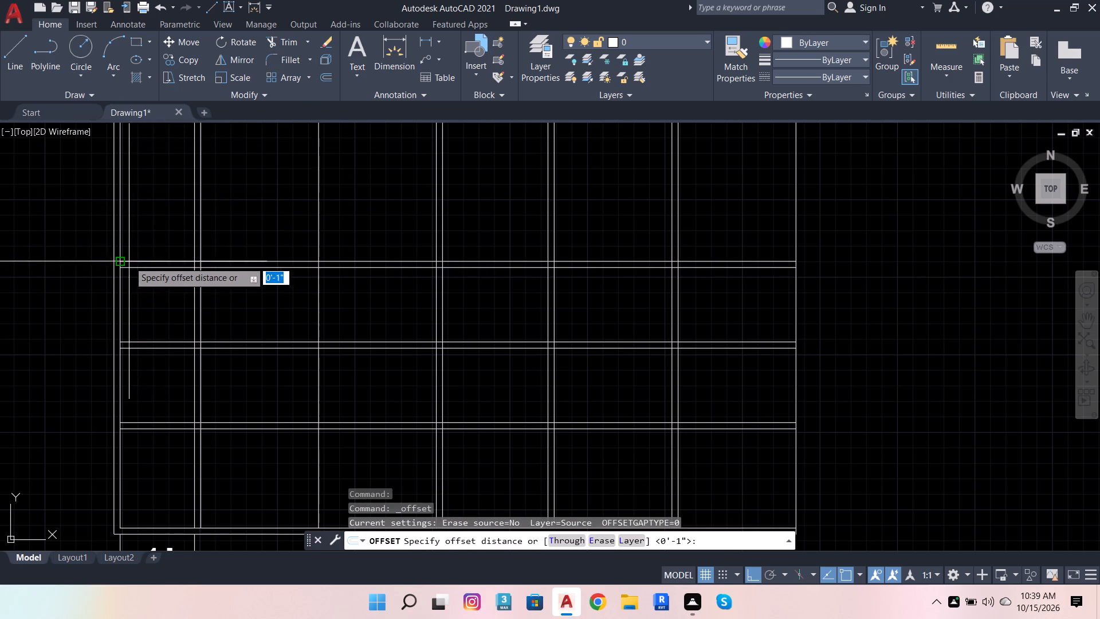
click(129, 261)
text(1')
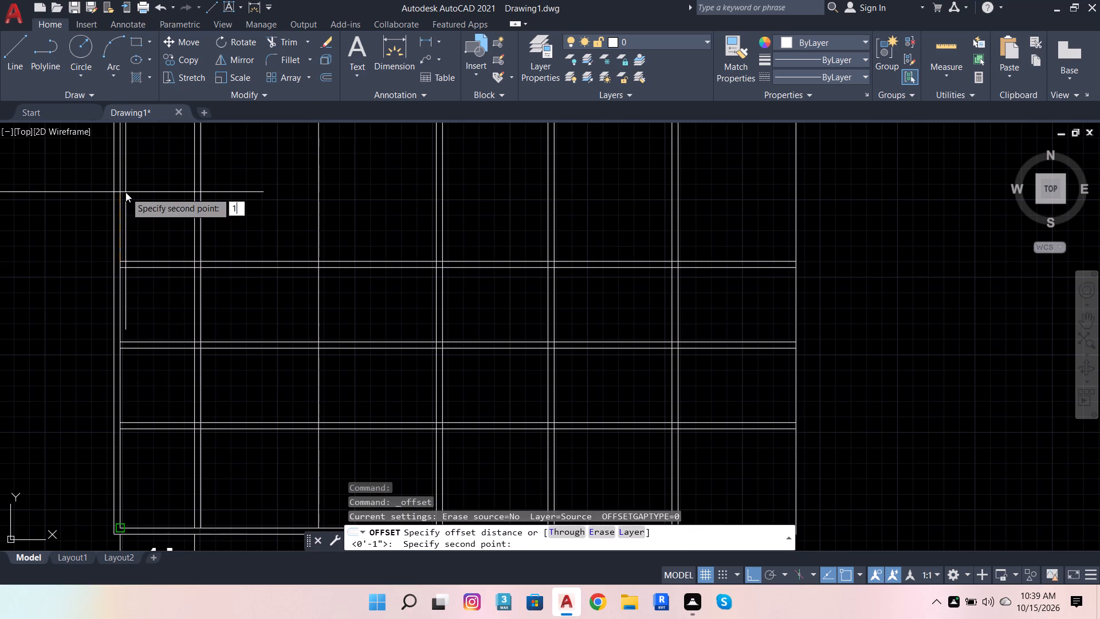
key(Return)
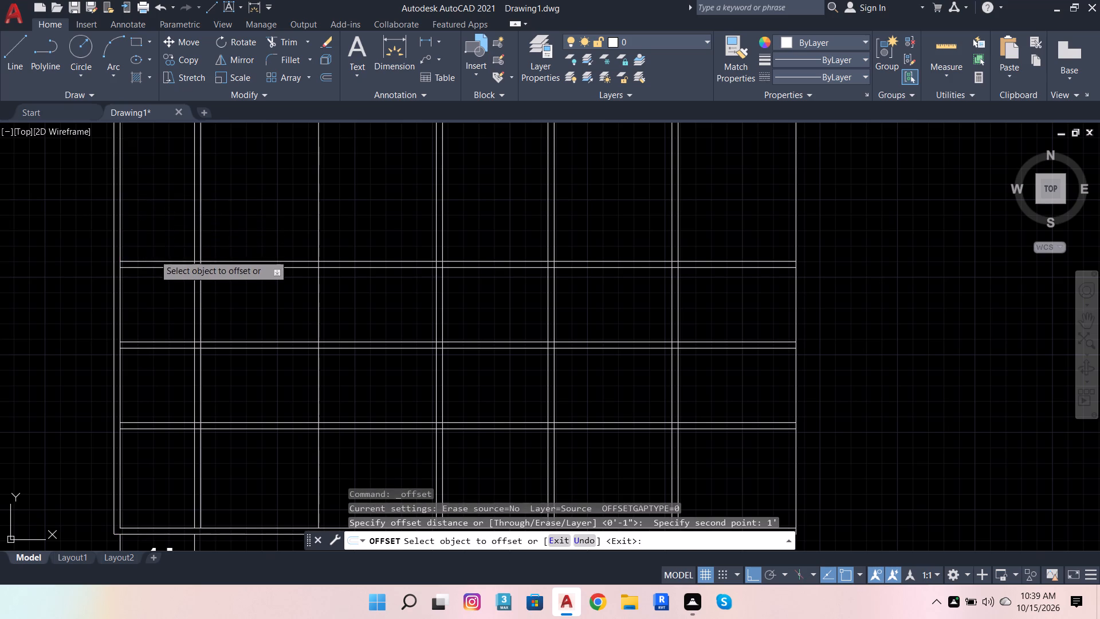
click(154, 254)
click(154, 201)
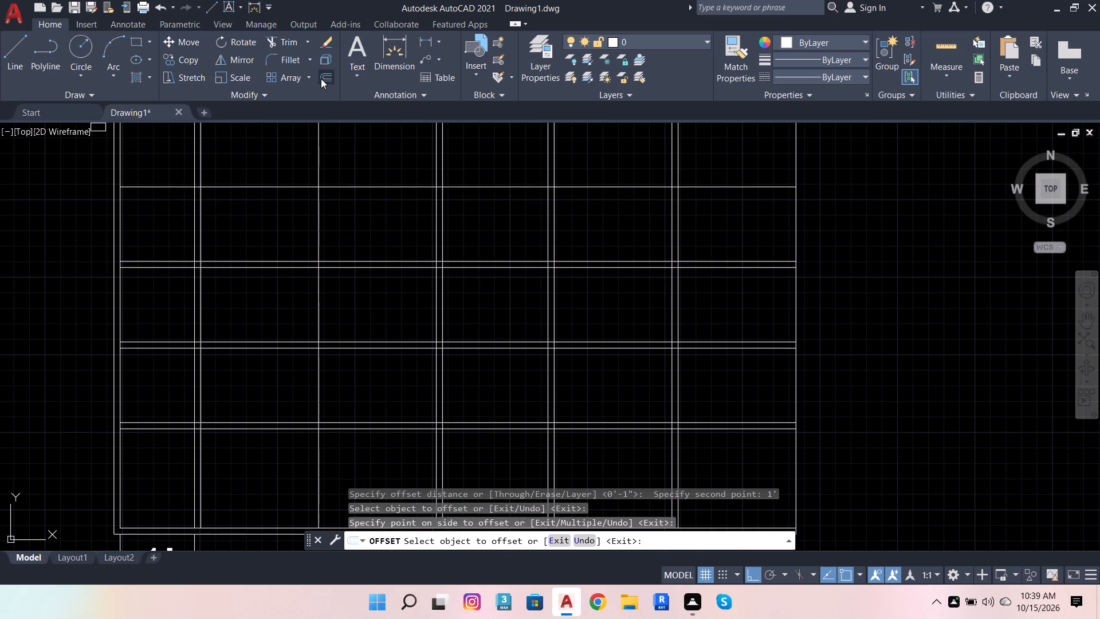
Offset the horizontal line 1' above the third shelf by 1" upward to form the fourth shelf.
click(324, 71)
click(119, 183)
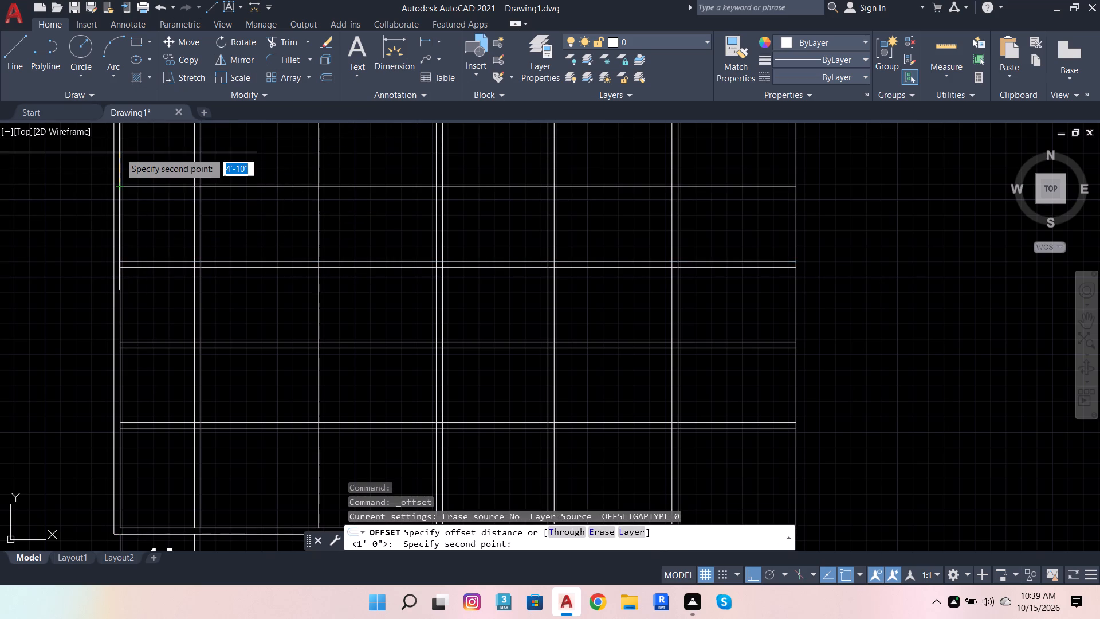
key(1)
key(Return)
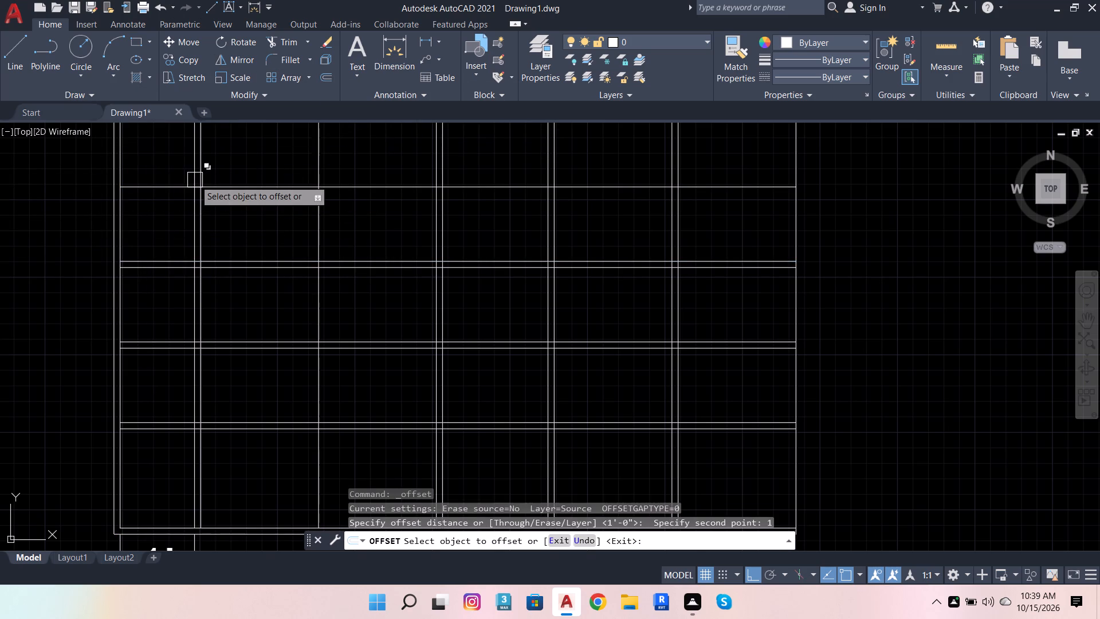
click(174, 181)
click(163, 145)
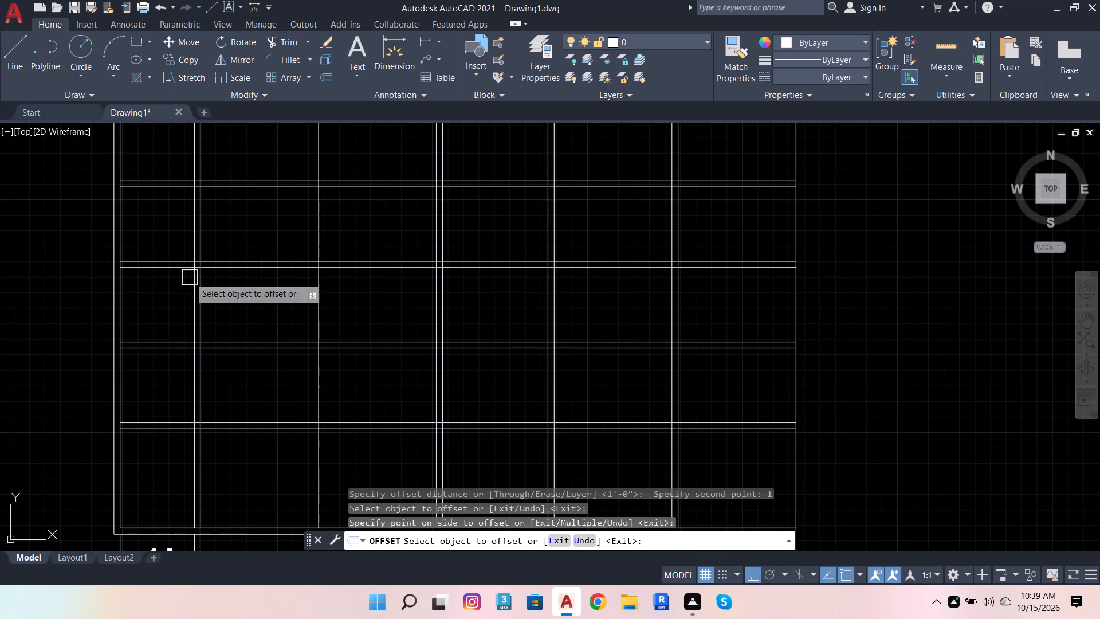
Offset the fourth shelf's upper line 1' upward to mark the fifth compartment's height.
scroll(302, 263, down, 2)
scroll(261, 198, up, 2)
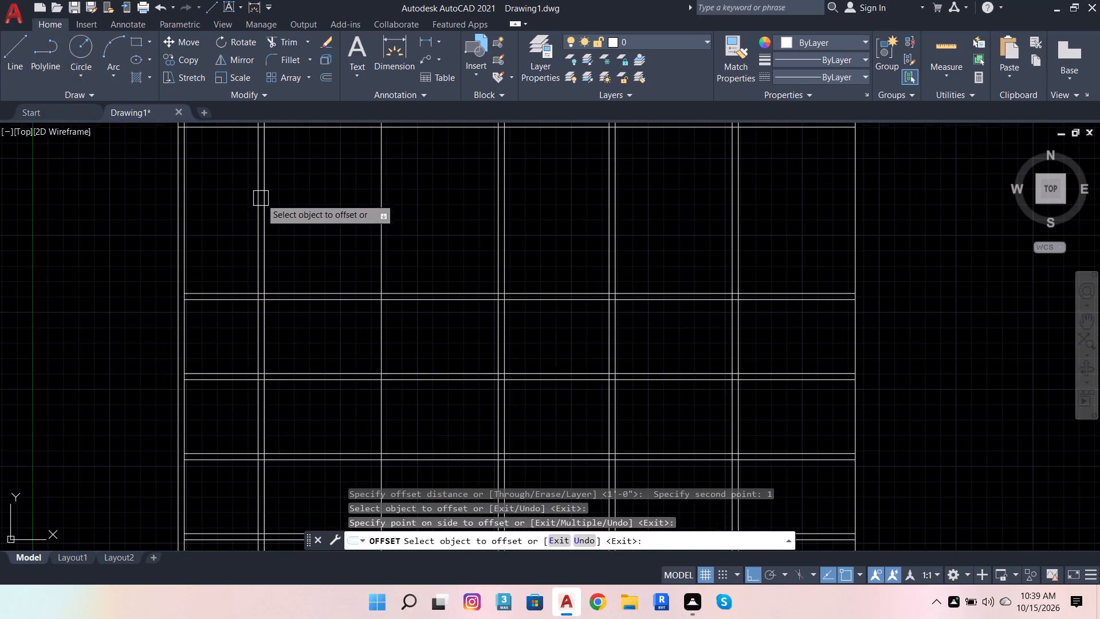
click(325, 75)
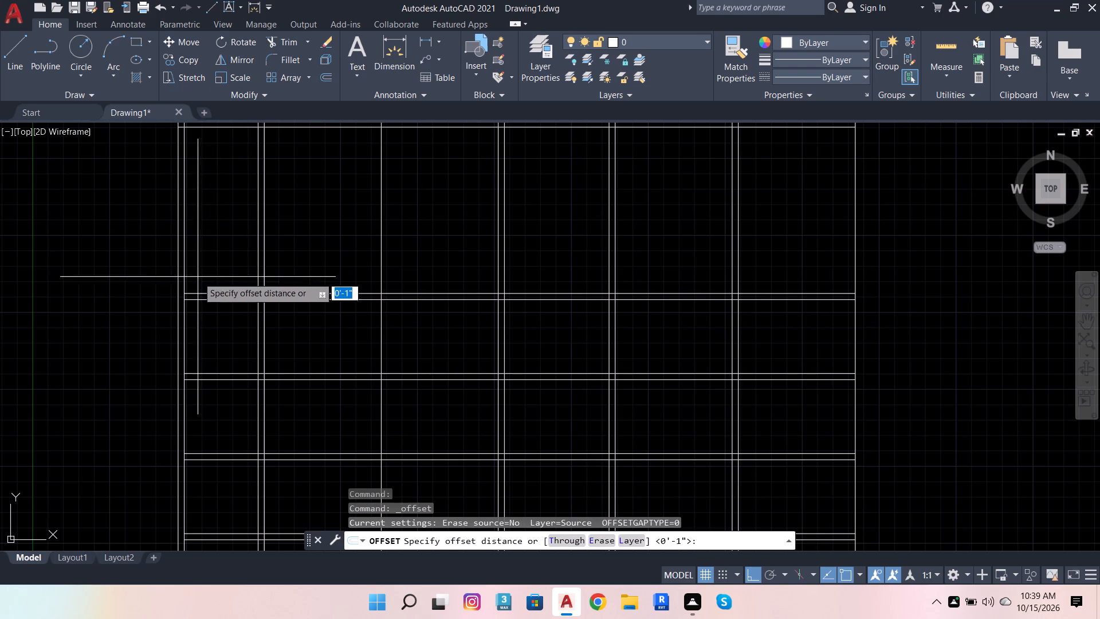
click(203, 291)
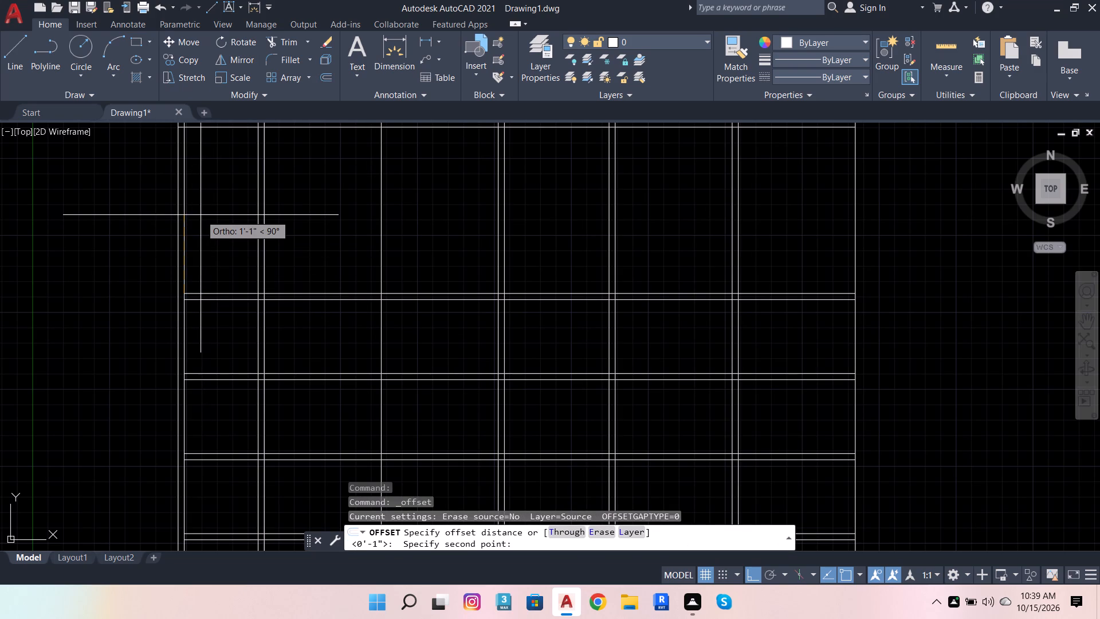
text(1')
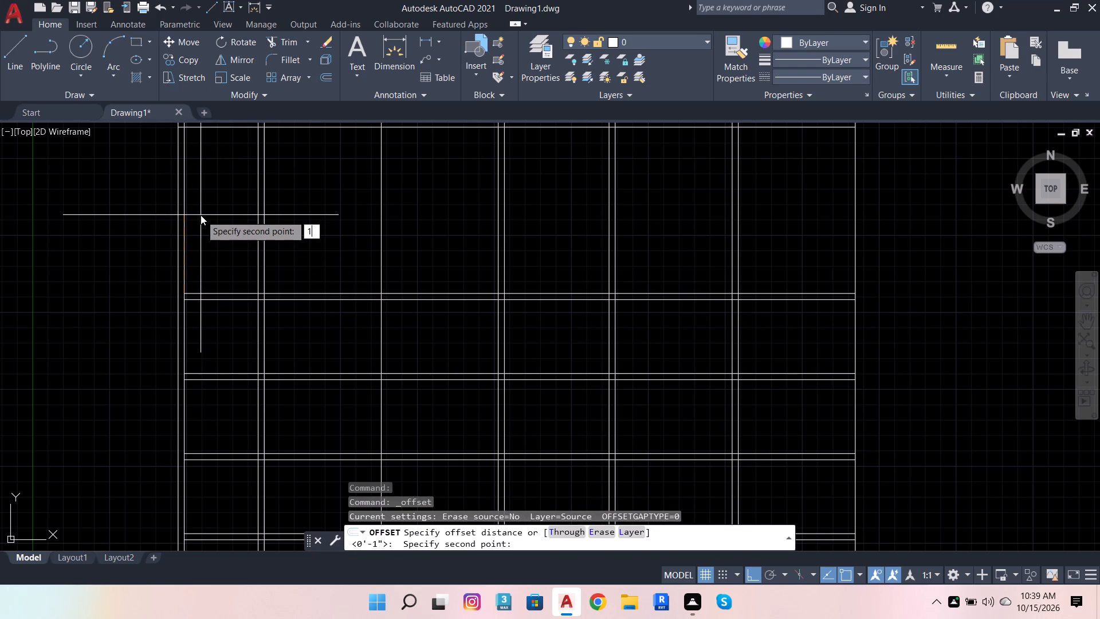
key(Return)
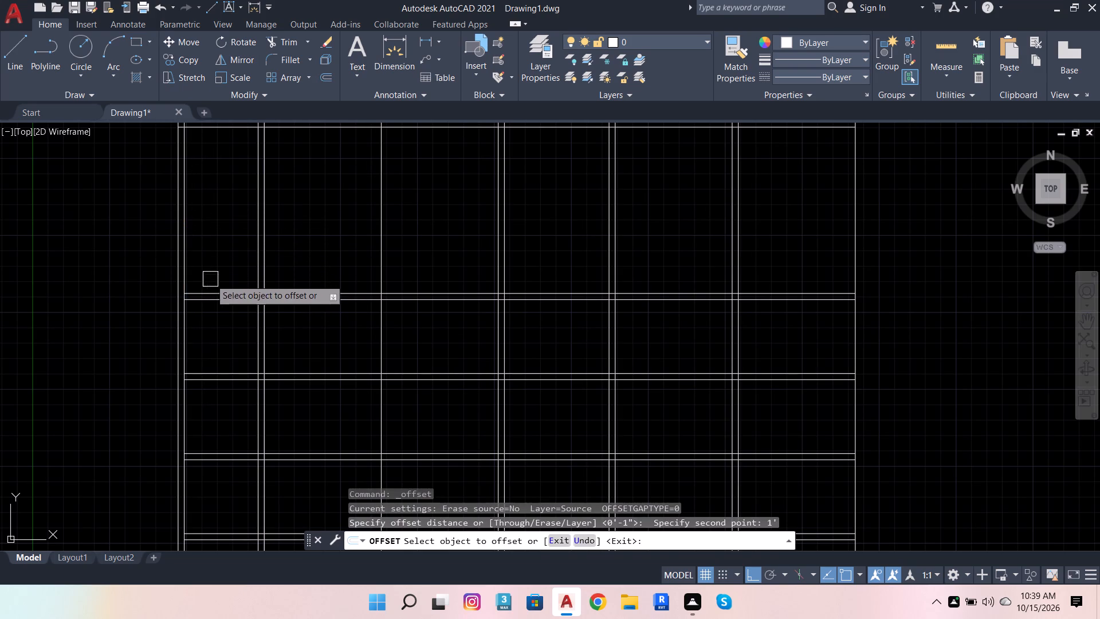
click(217, 291)
drag(233, 203, 235, 188)
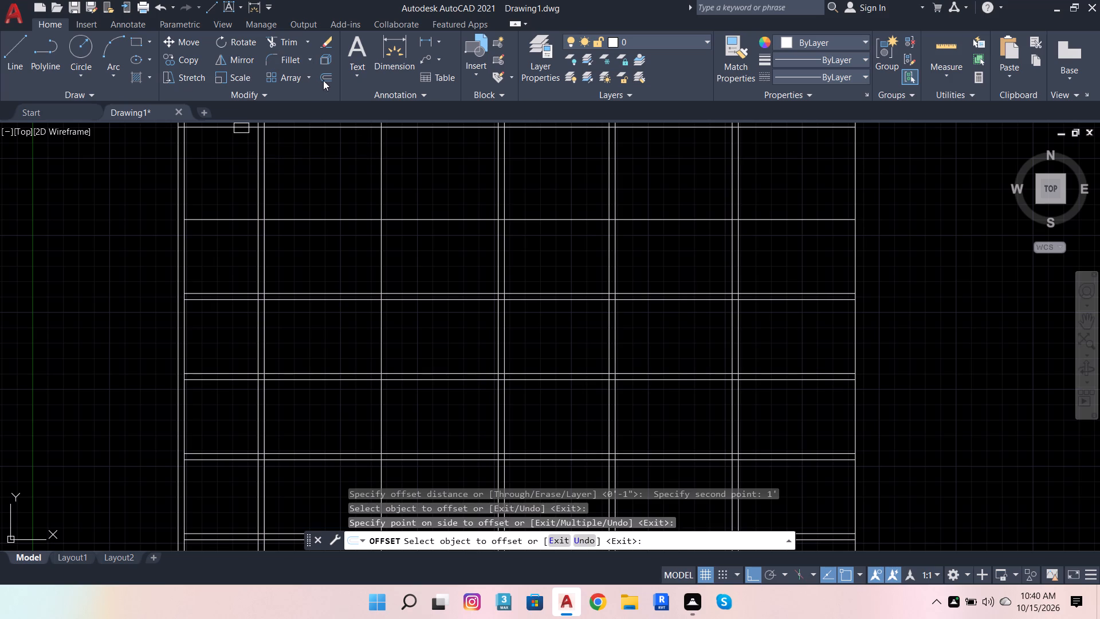
Offset the horizontal line 1' above the fourth shelf by 1" upward to form the fifth shelf.
click(325, 79)
click(207, 214)
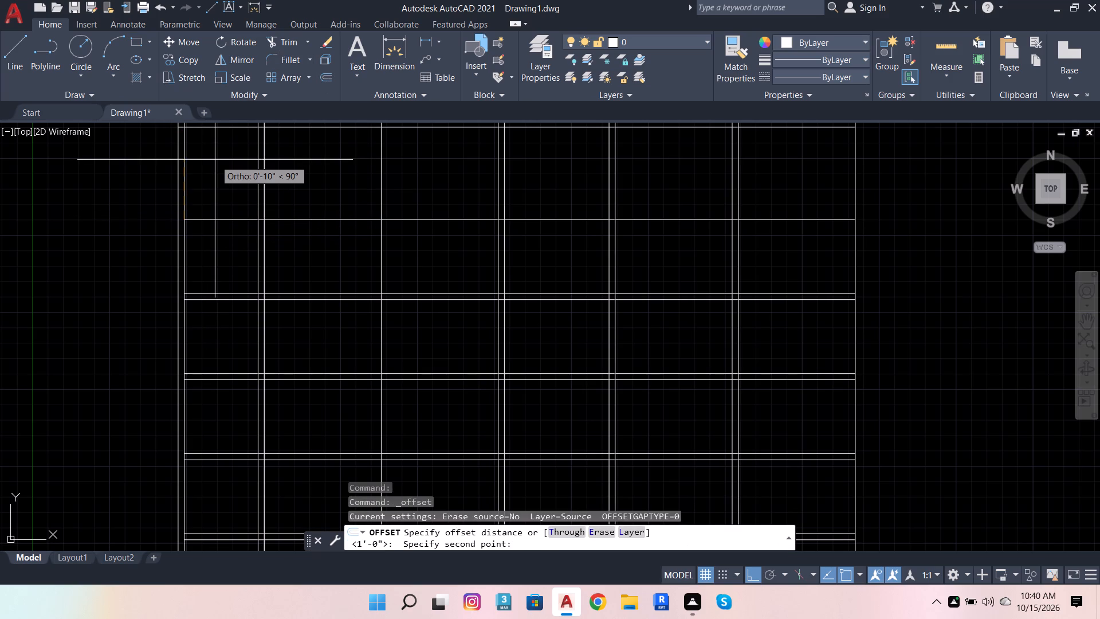
key(1)
key(Return)
click(227, 217)
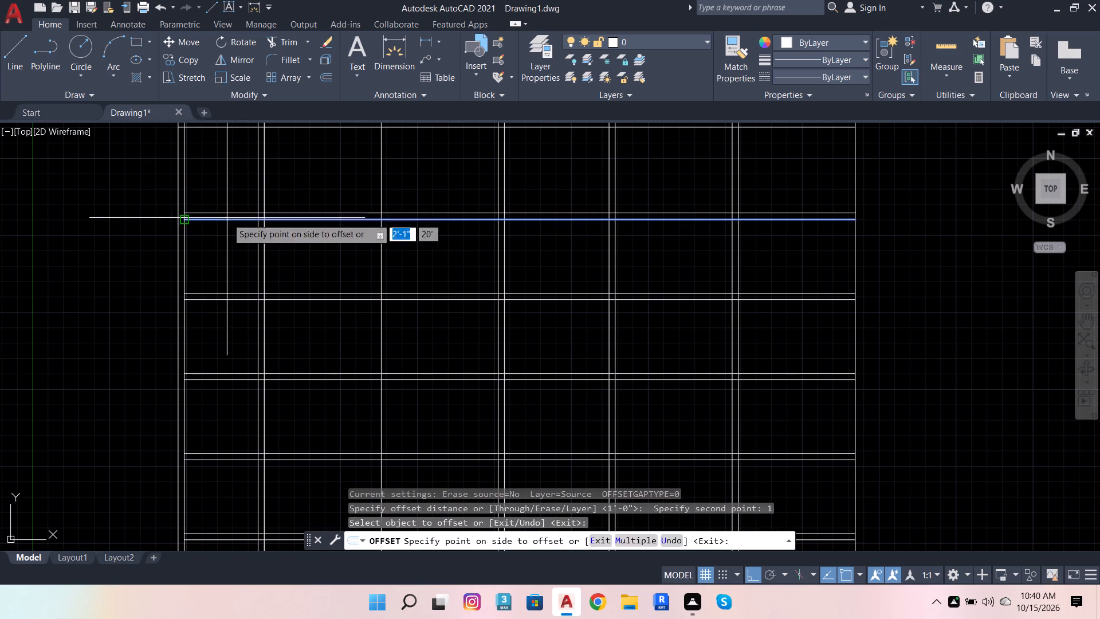
click(194, 132)
Trim all five shelves' lines out of the second bay, between the 1' column's divider and the adjacent vertical line.
click(289, 40)
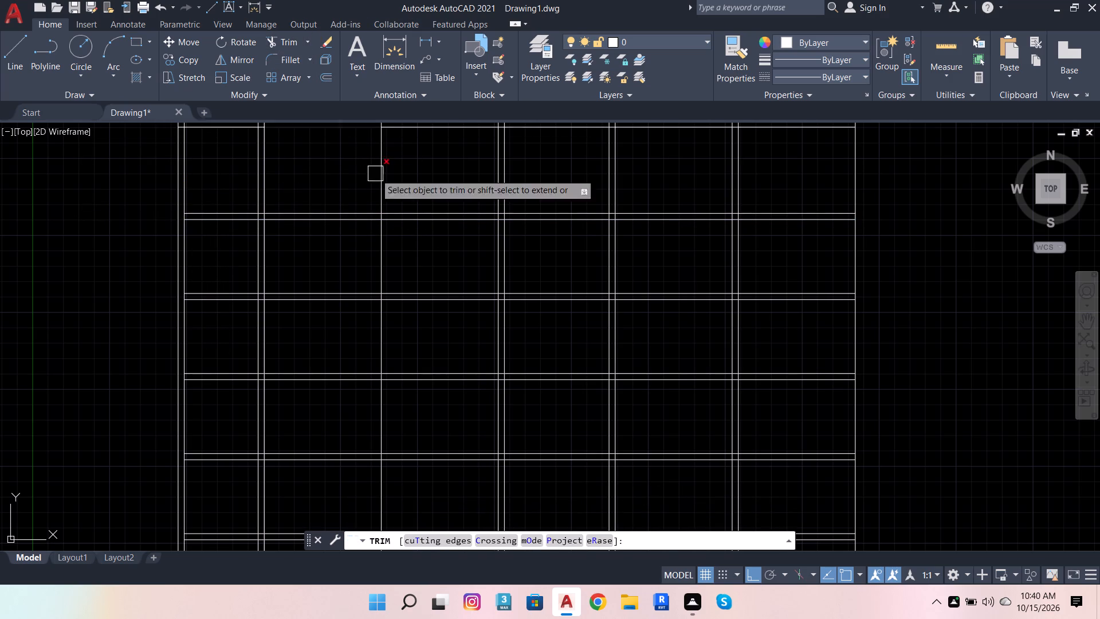
scroll(334, 173, down, 2)
drag(334, 173, 315, 332)
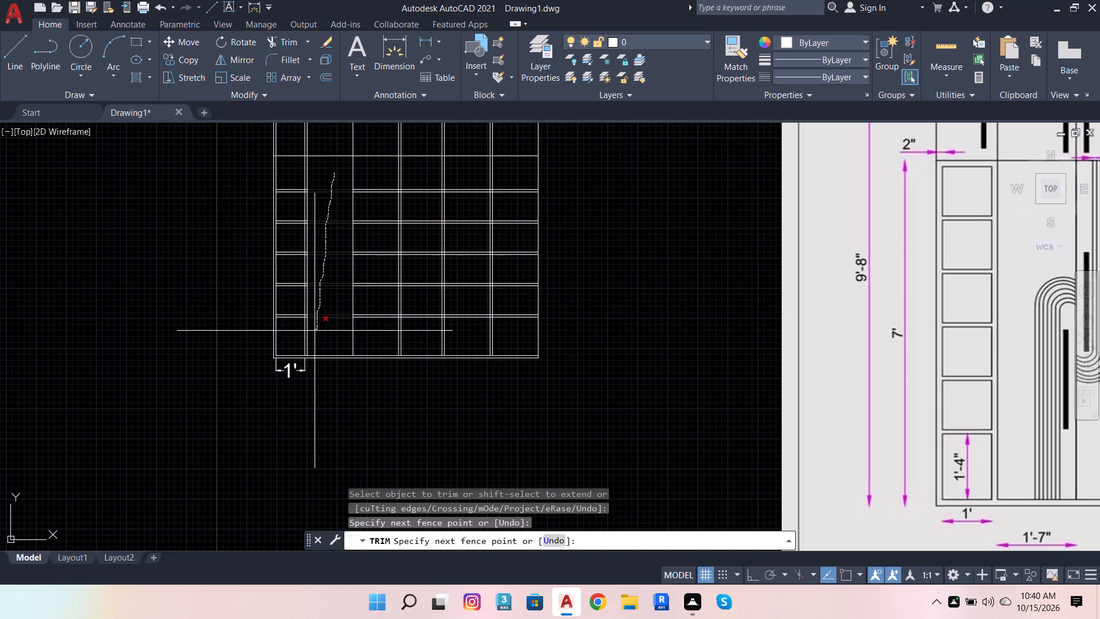
drag(315, 332, 317, 341)
Trim the overlapping panel lines at both ends of the topmost shelf in the 1' wide column.
scroll(295, 170, up, 3)
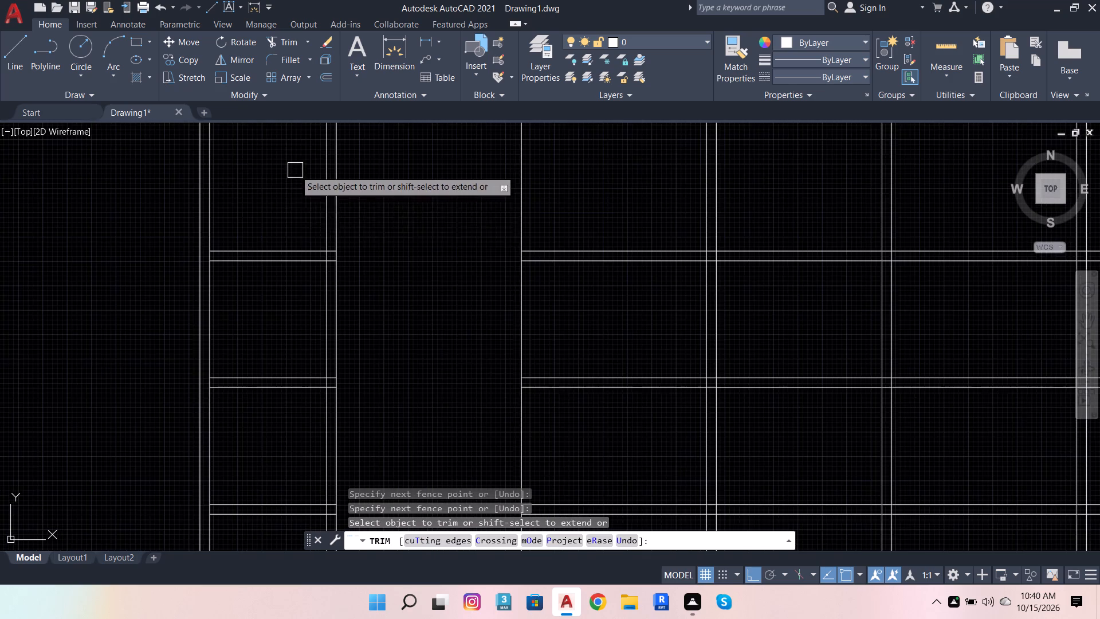
scroll(331, 242, up, 2)
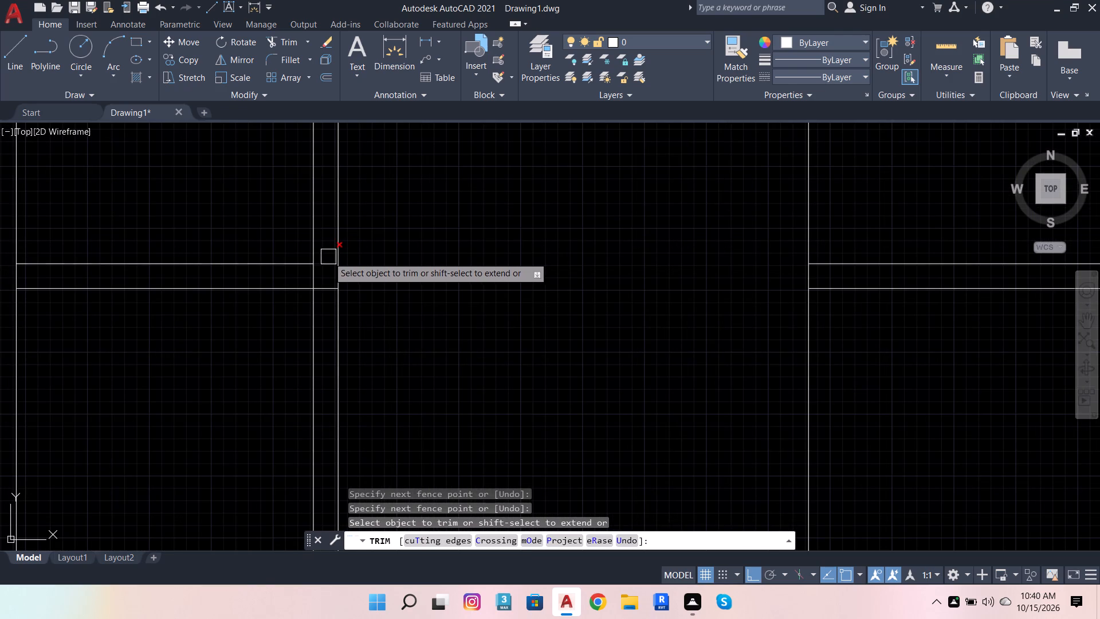
drag(328, 257, 328, 280)
click(328, 286)
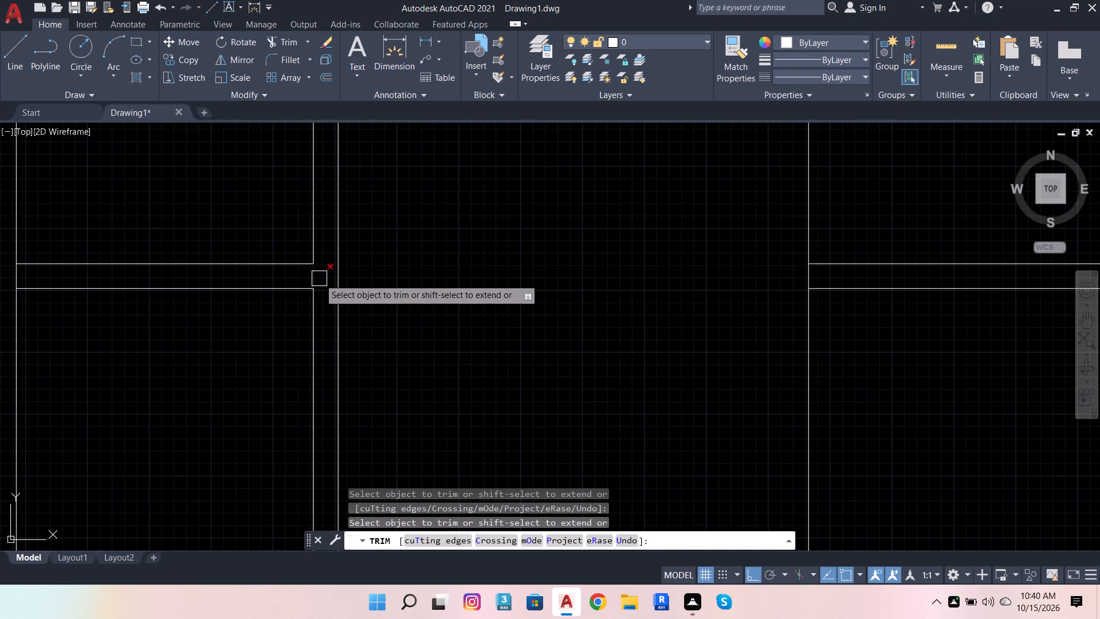
click(319, 279)
scroll(433, 295, down, 2)
scroll(397, 263, down, 1)
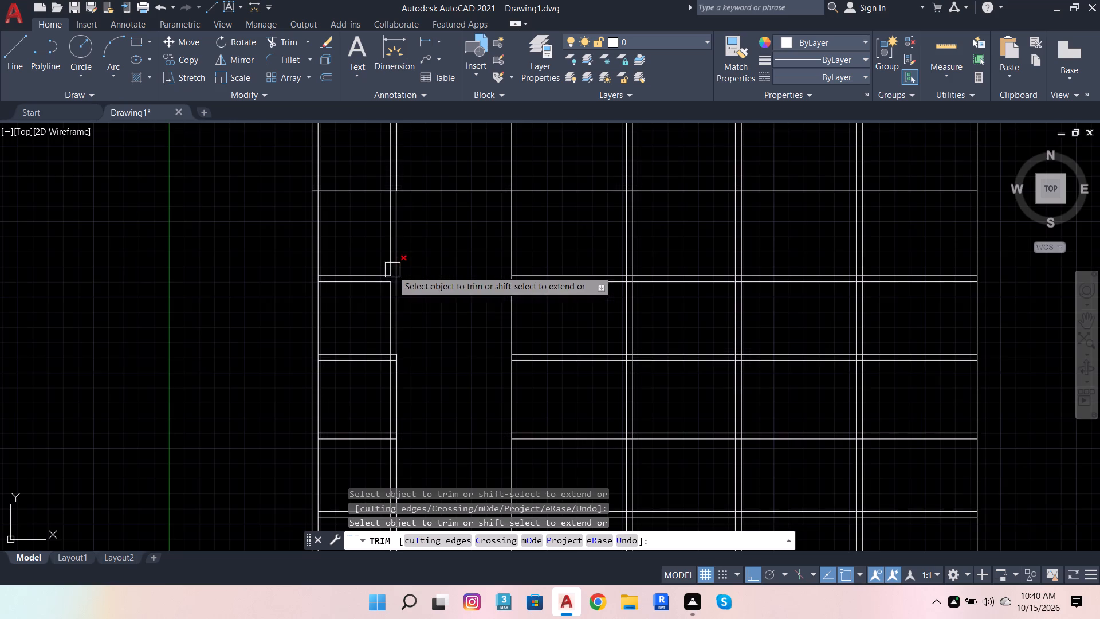
scroll(323, 279, up, 5)
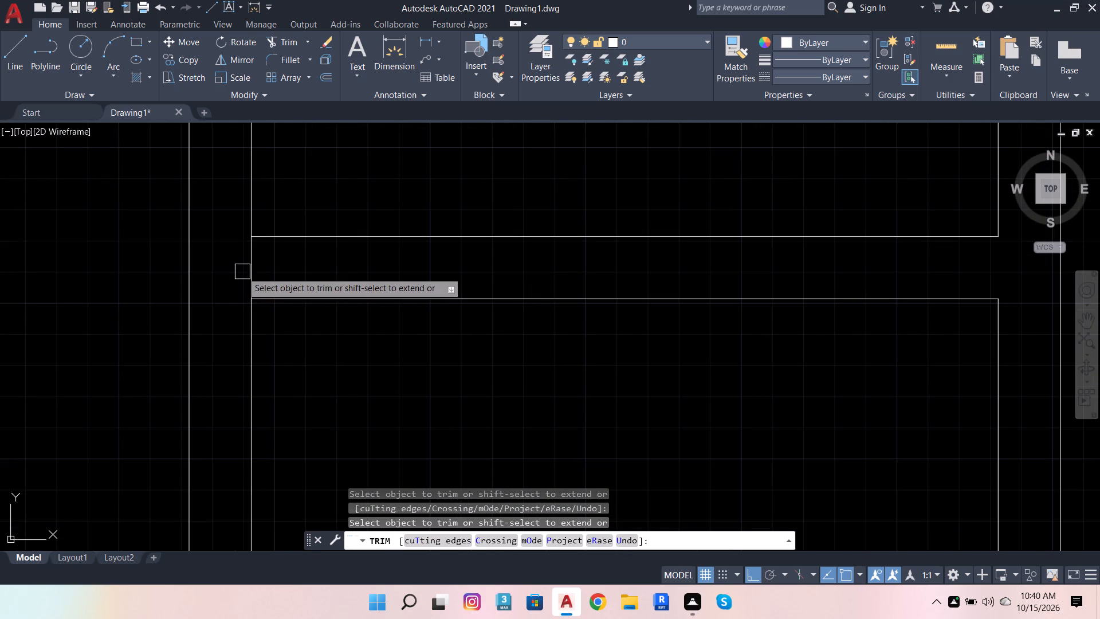
click(243, 272)
Trim the overlapping panel lines at both ends of the fourth shelf in the 1' wide column.
scroll(309, 257, down, 4)
scroll(425, 410, up, 4)
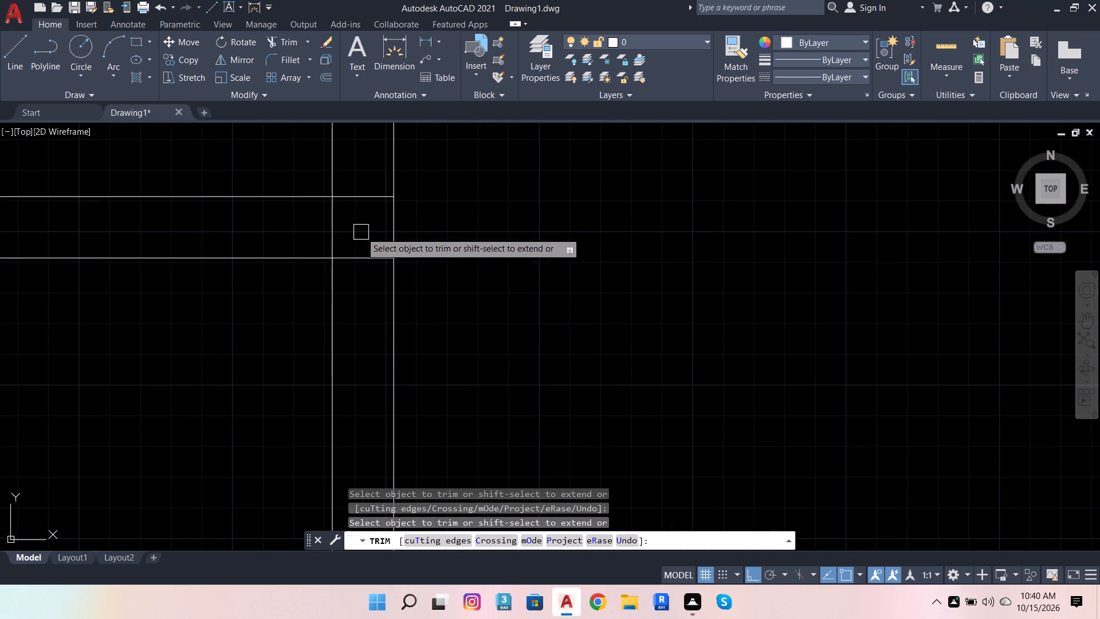
drag(361, 175, 308, 236)
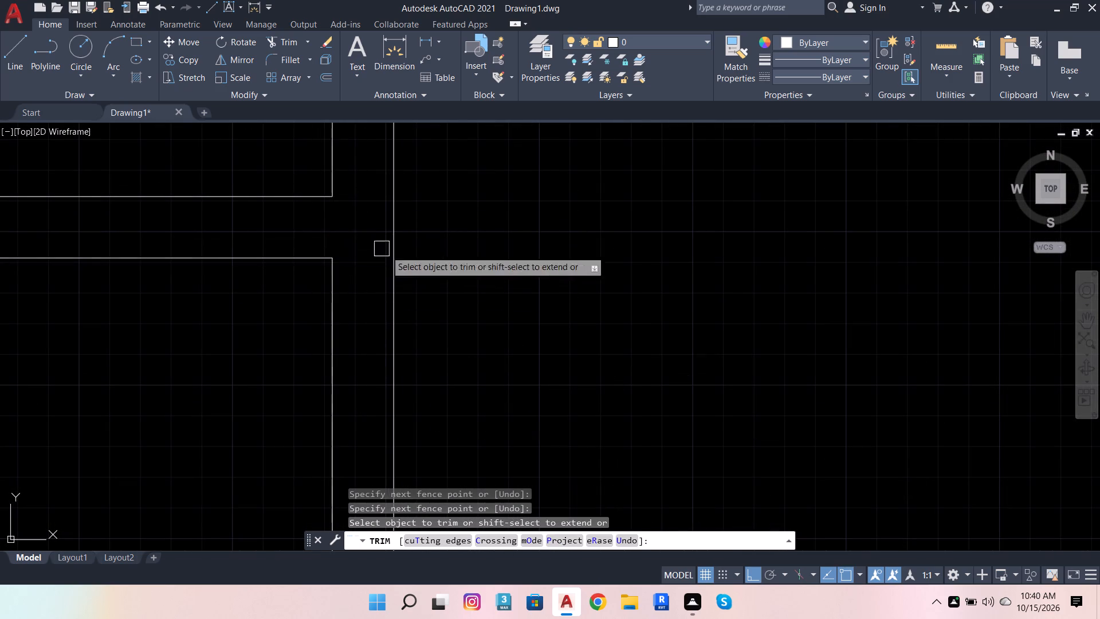
scroll(530, 304, down, 4)
scroll(385, 287, up, 5)
click(380, 326)
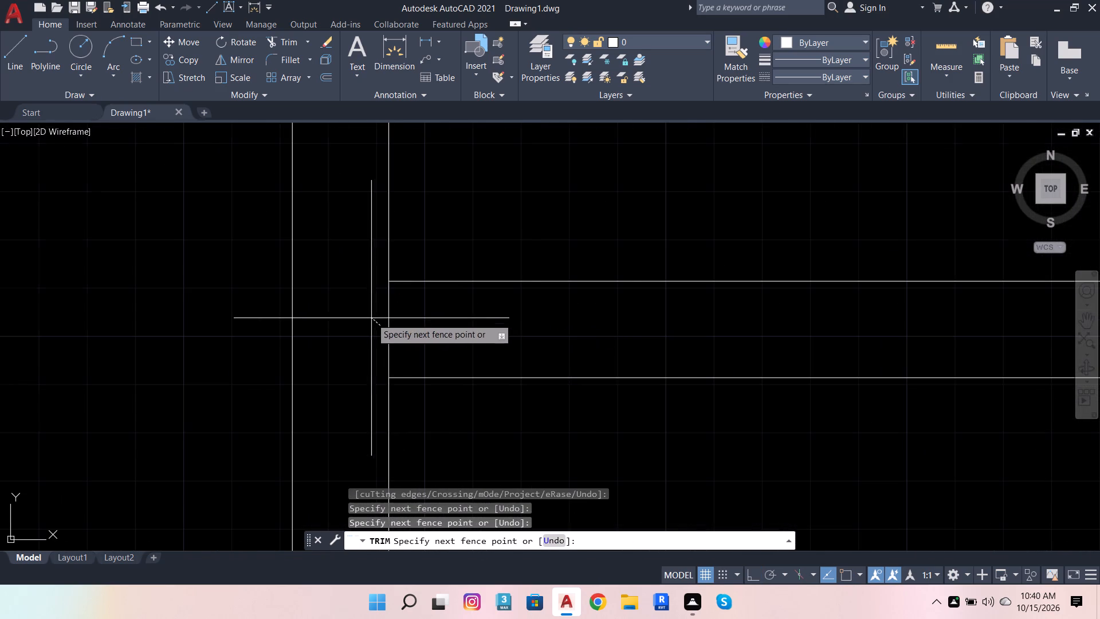
scroll(371, 318, down, 3)
scroll(395, 318, up, 1)
click(398, 325)
Trim the overlapping panel lines at both ends of the third shelf in the 1' wide column.
scroll(437, 301, down, 3)
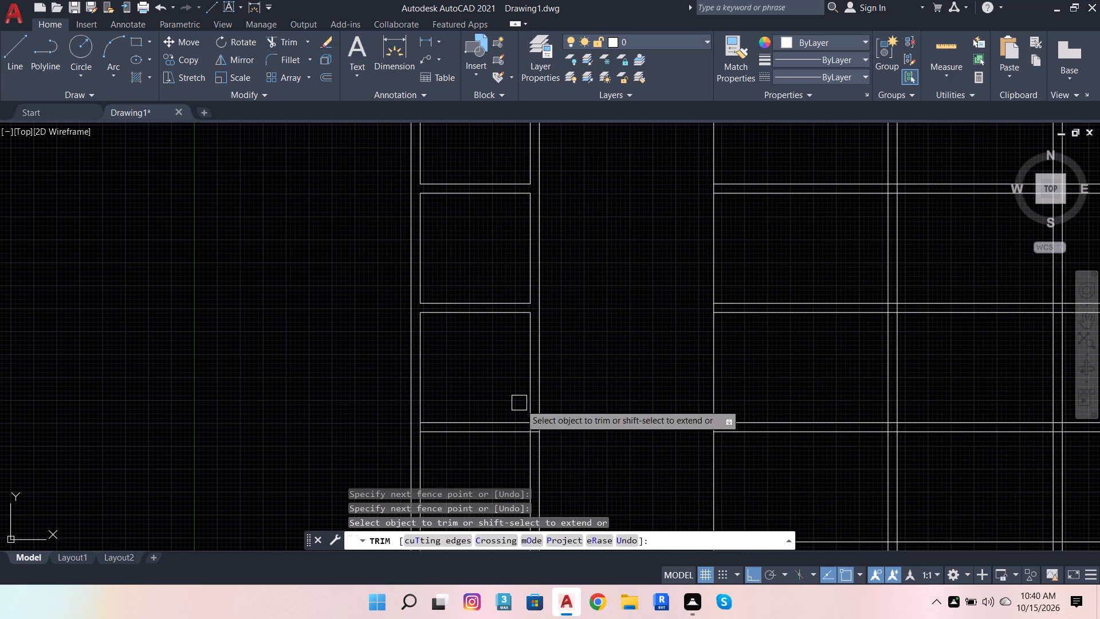
scroll(558, 471, up, 3)
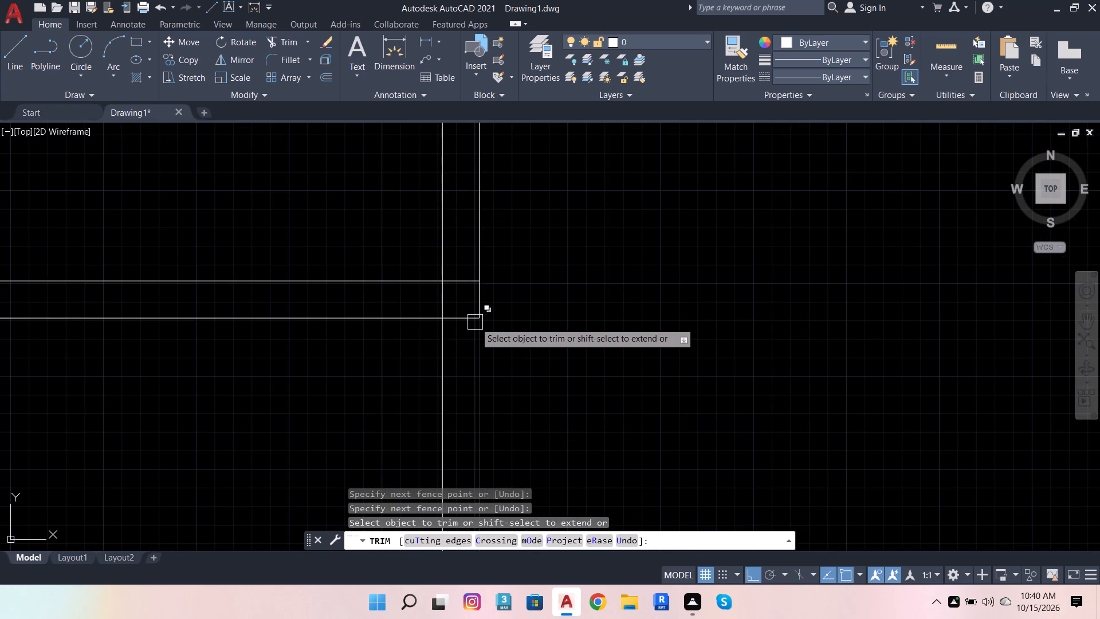
scroll(453, 312, up, 3)
drag(457, 132, 395, 267)
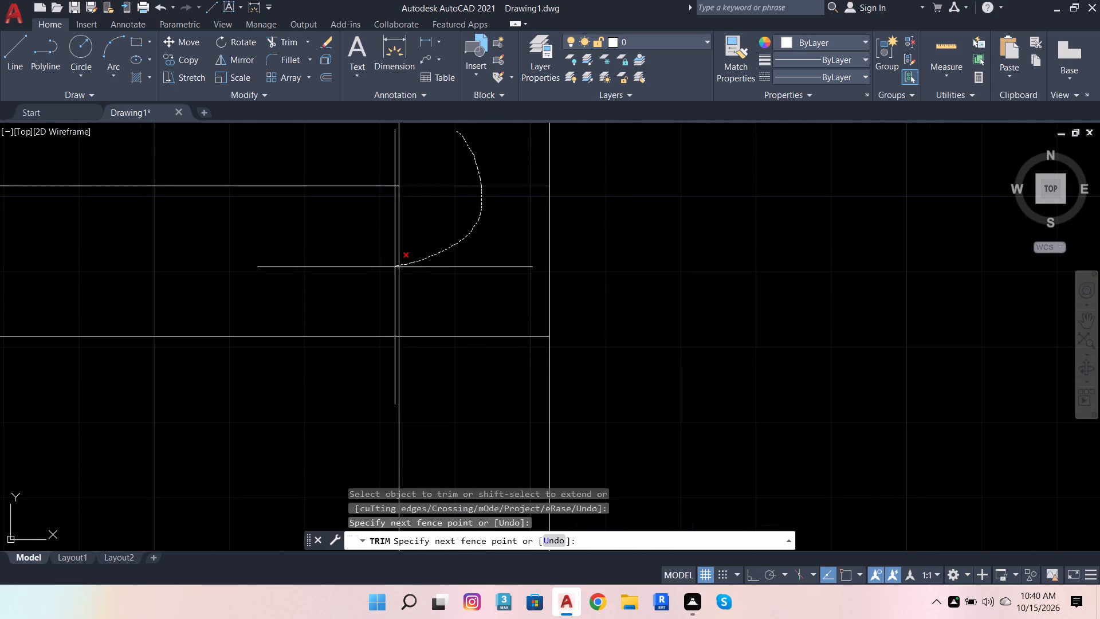
drag(395, 267, 475, 361)
scroll(449, 272, down, 4)
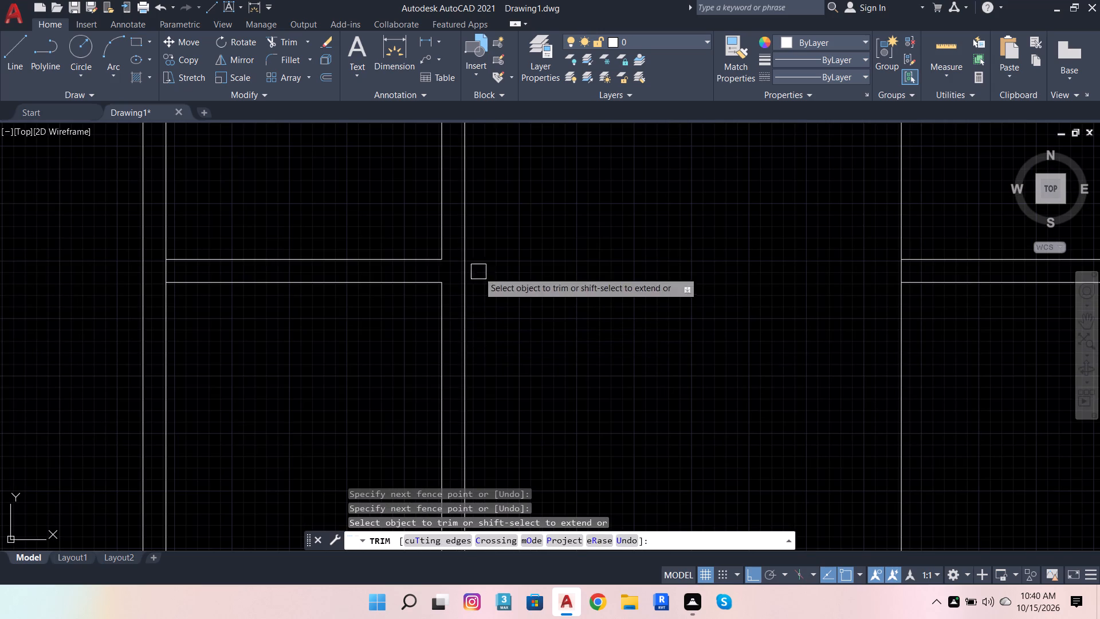
scroll(148, 275, up, 2)
click(182, 268)
scroll(231, 229, down, 3)
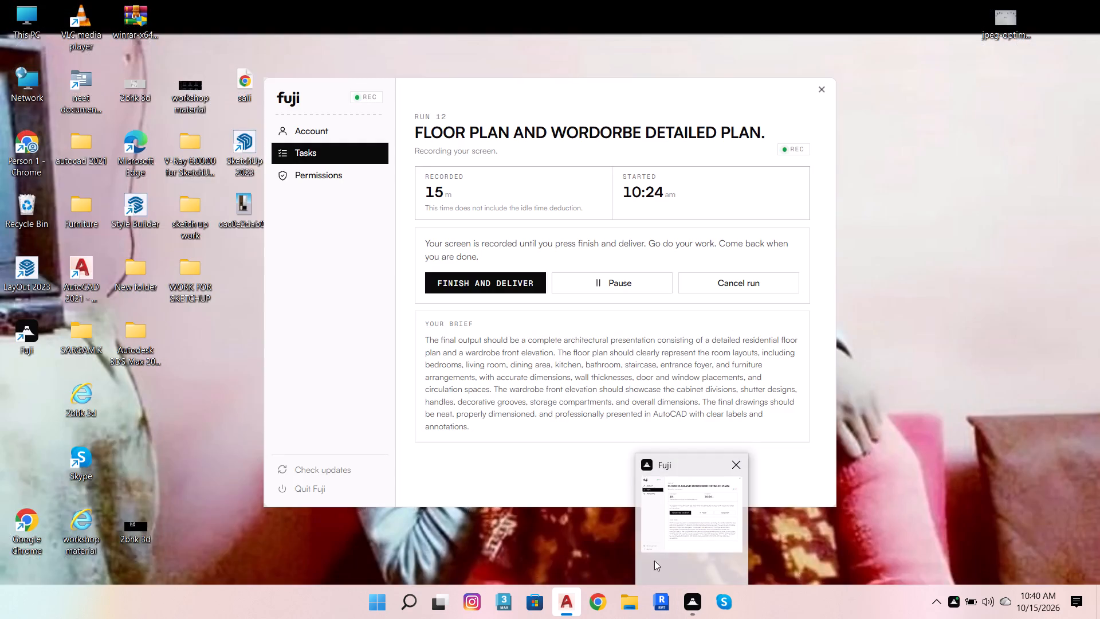
Trim the overlapping panel lines at the divider end of the second-lowest and lowest shelves in the 1' wide column.
scroll(467, 361, down, 4)
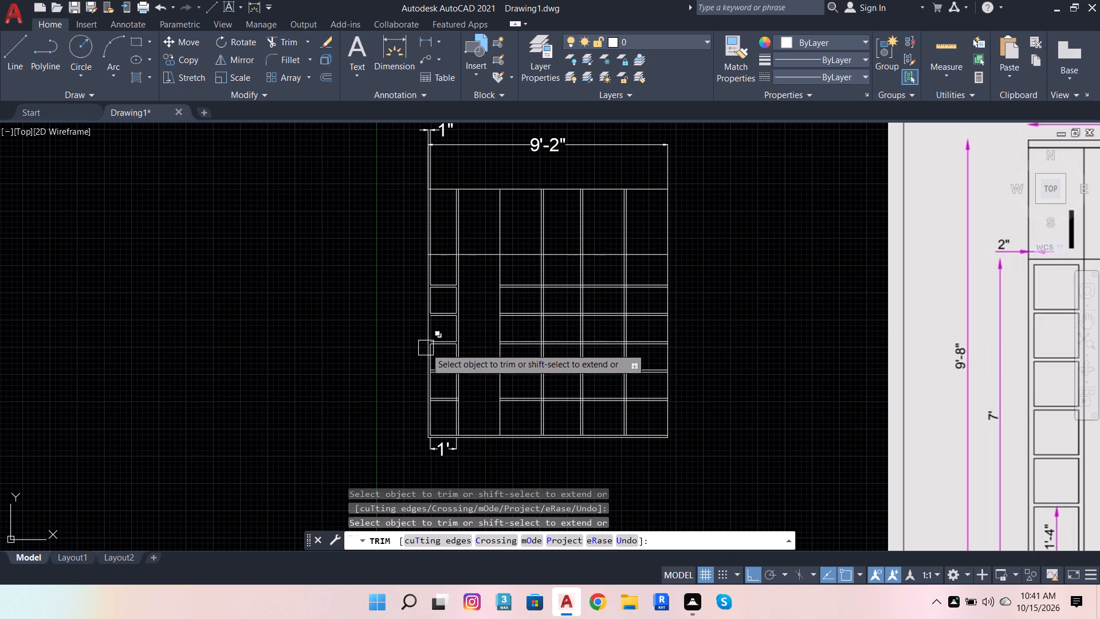
scroll(427, 350, up, 3)
scroll(562, 381, down, 2)
scroll(551, 417, up, 1)
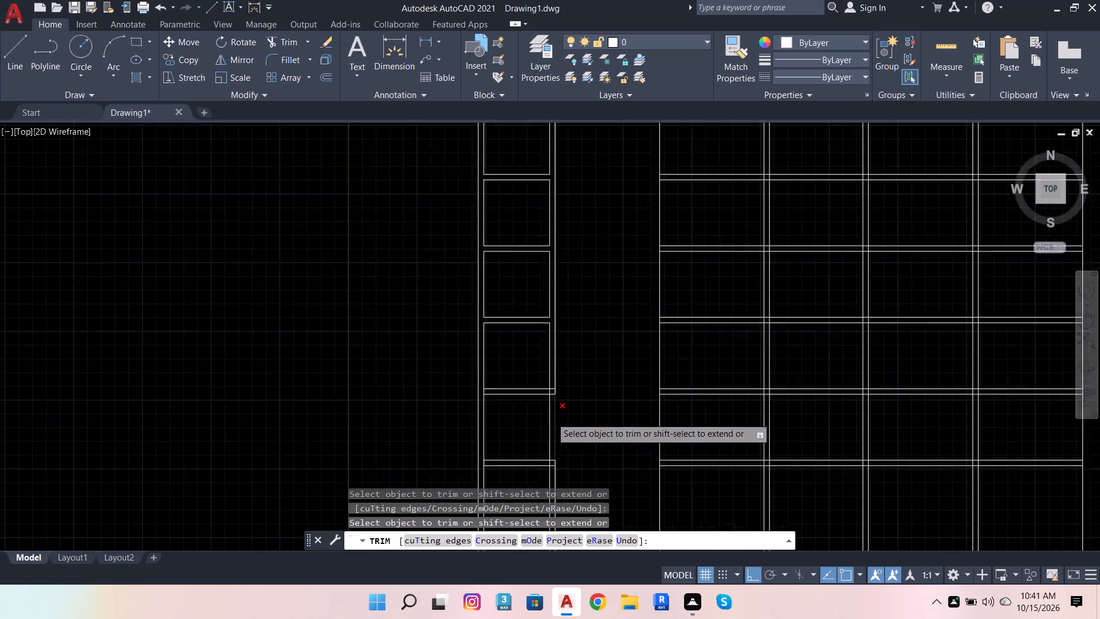
scroll(551, 418, up, 3)
scroll(555, 312, up, 2)
drag(551, 244, 539, 304)
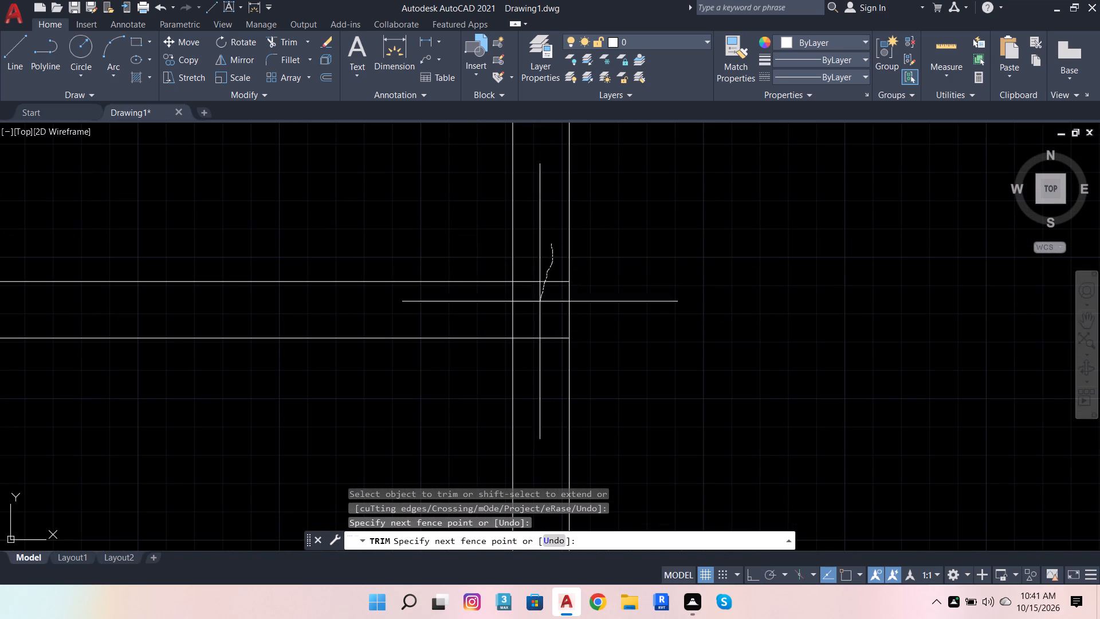
drag(539, 304, 542, 359)
scroll(673, 299, down, 3)
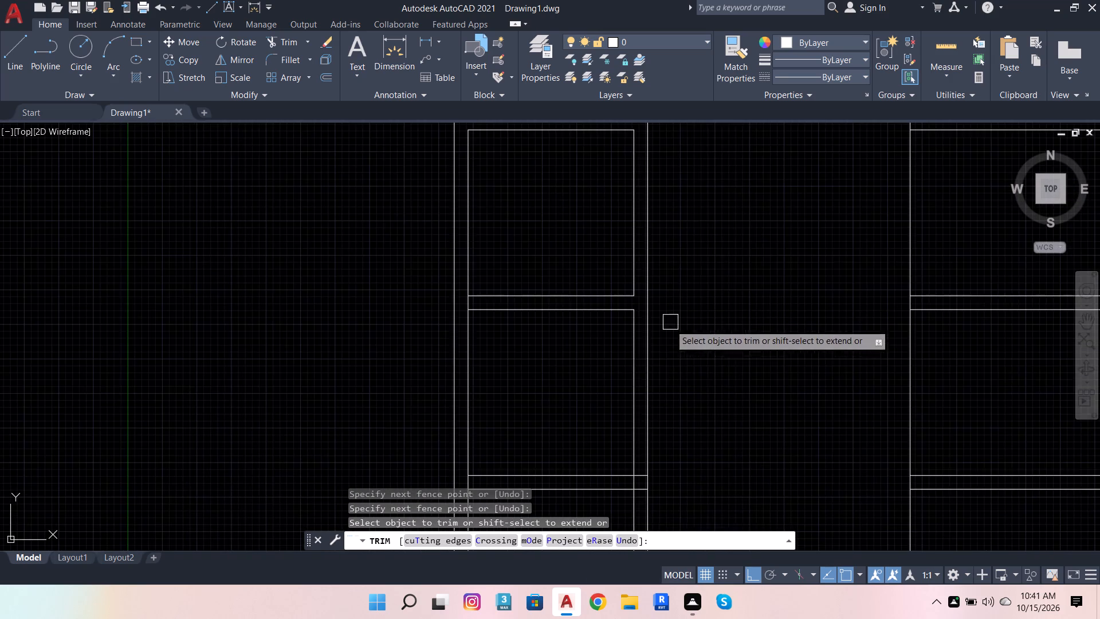
scroll(664, 353, down, 3)
scroll(655, 420, up, 3)
scroll(661, 254, up, 3)
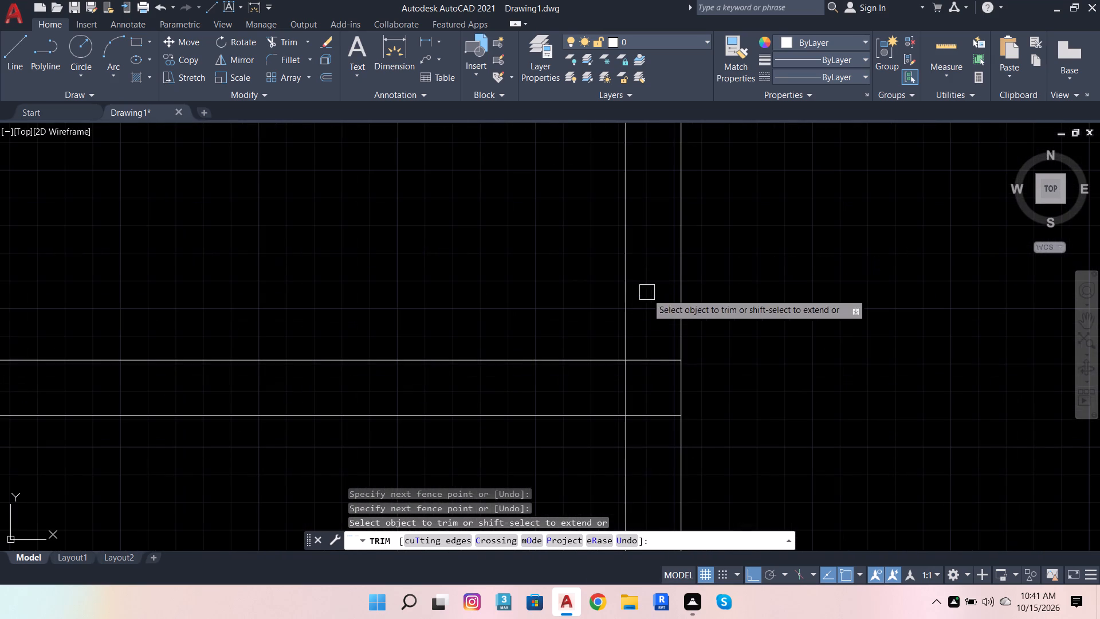
drag(640, 309, 661, 441)
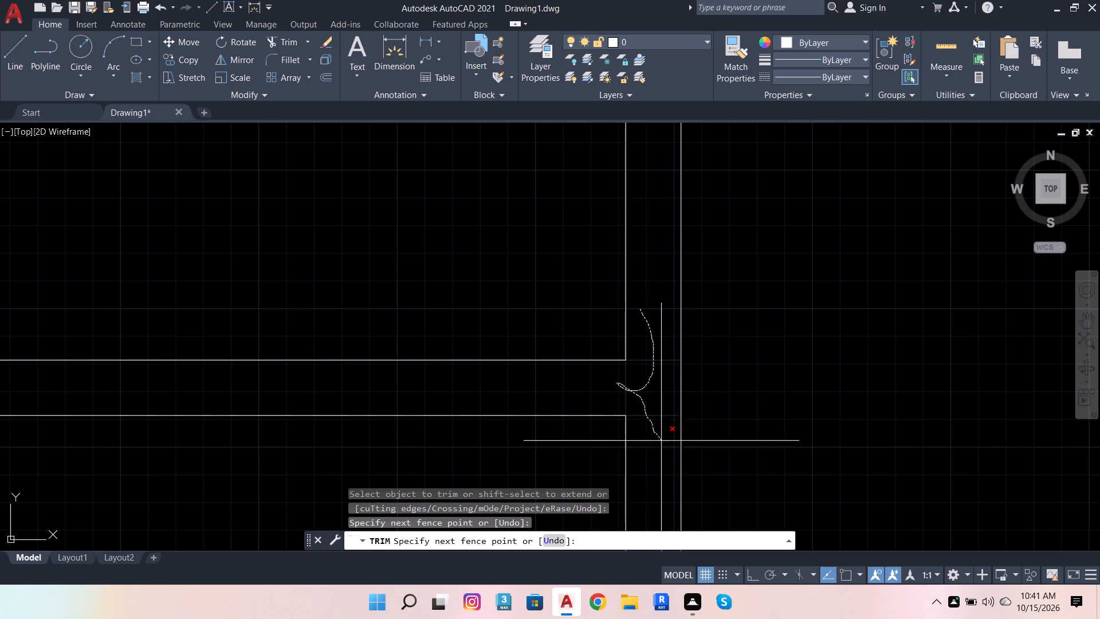
drag(661, 441, 659, 441)
Trim the base panel's upper line between the two lines of the 1' column's divider.
scroll(753, 288, down, 6)
scroll(752, 356, up, 6)
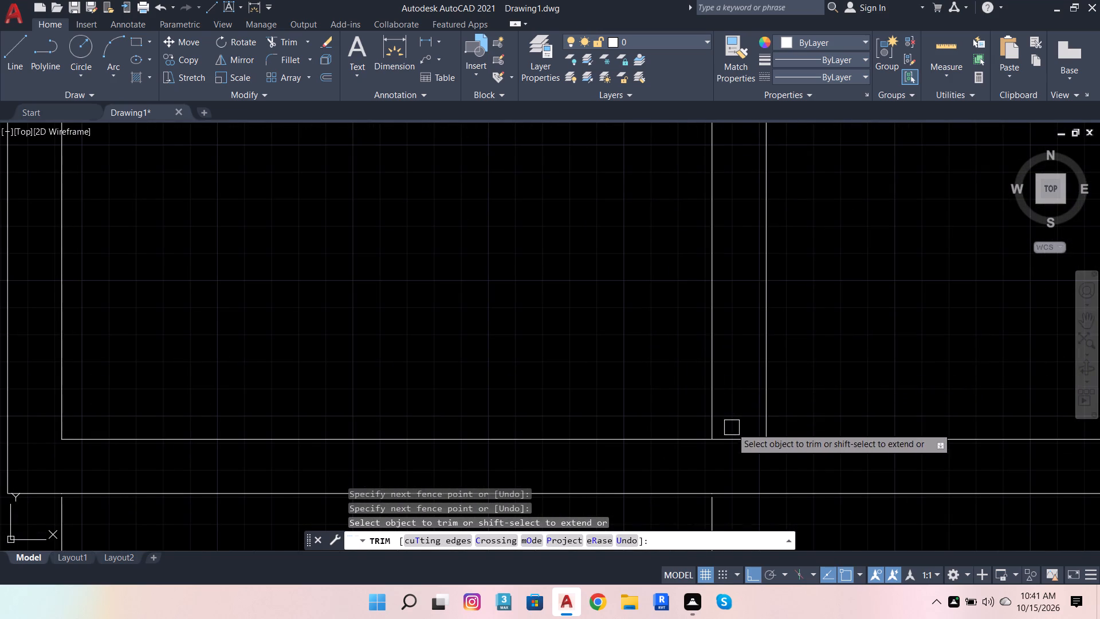
click(732, 434)
scroll(755, 385, down, 3)
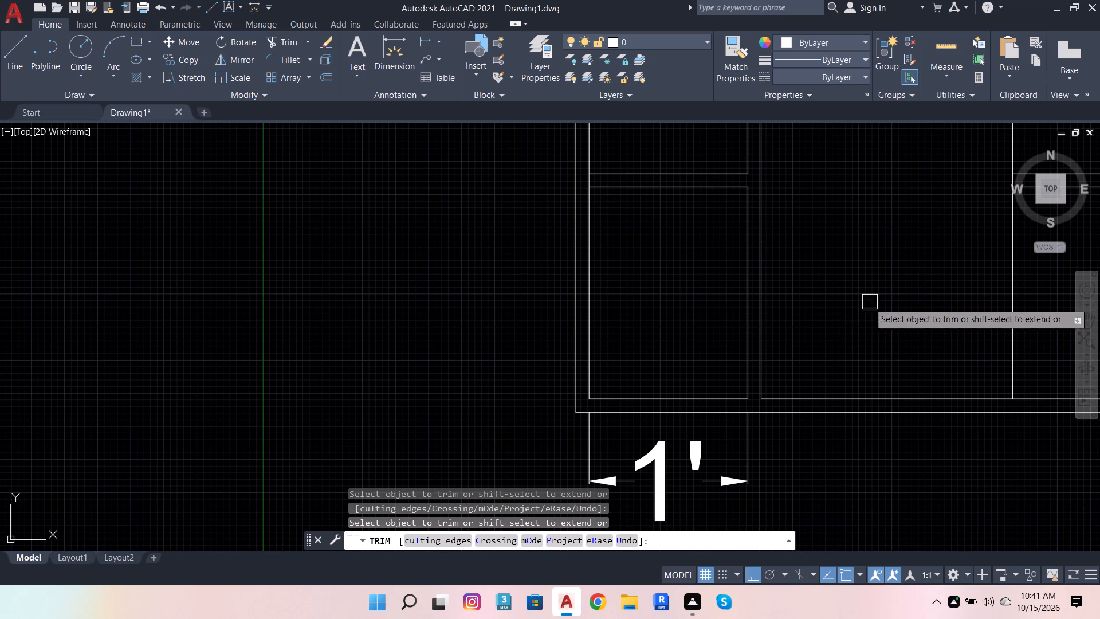
Trim the outer side panel's inner line across the thickness of the lowest and second-lowest shelves in the 1' column.
scroll(582, 169, up, 3)
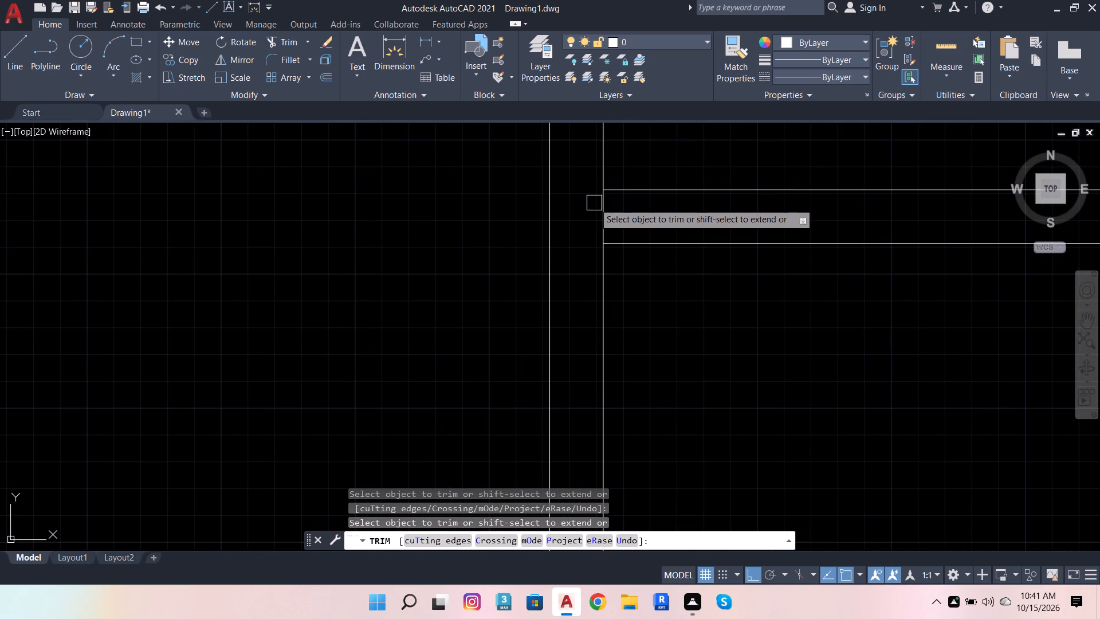
click(595, 204)
click(627, 214)
scroll(640, 266, down, 7)
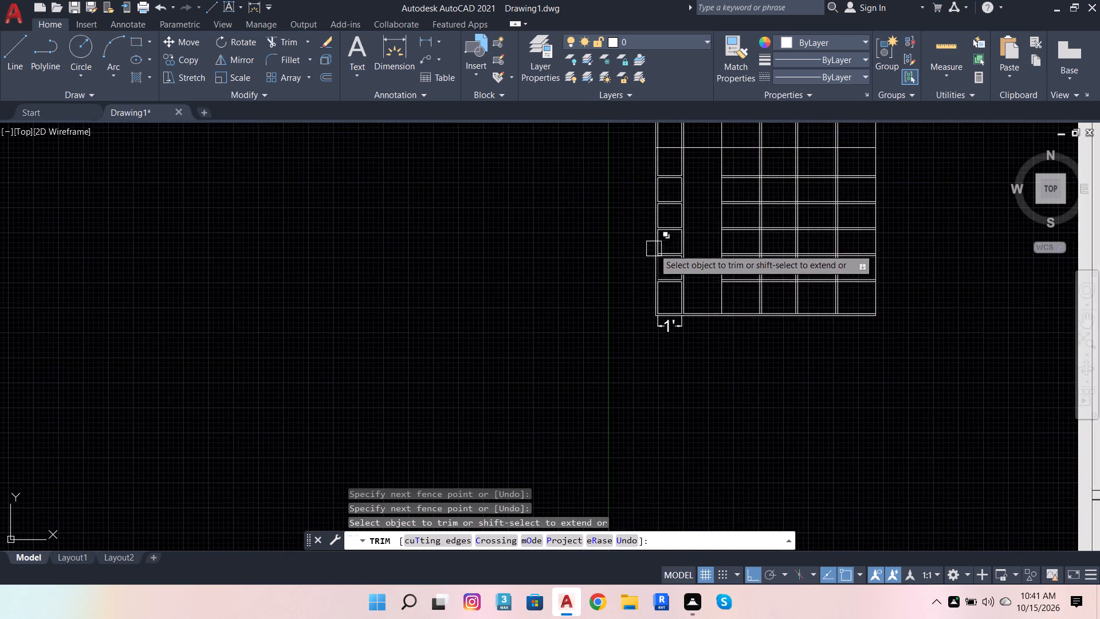
scroll(655, 242, up, 5)
click(632, 370)
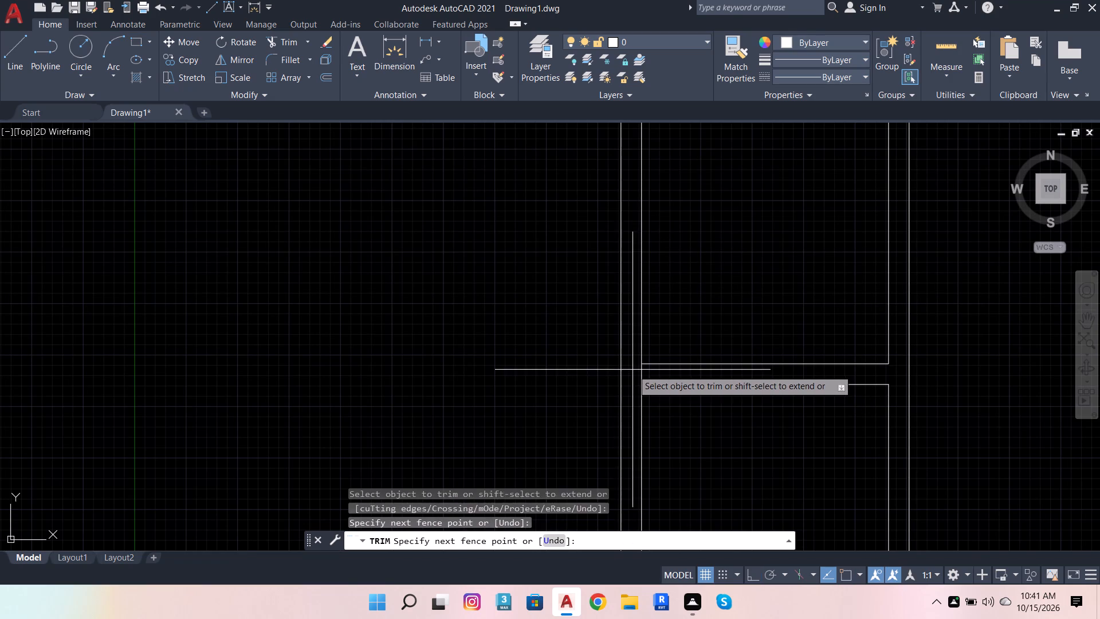
click(654, 377)
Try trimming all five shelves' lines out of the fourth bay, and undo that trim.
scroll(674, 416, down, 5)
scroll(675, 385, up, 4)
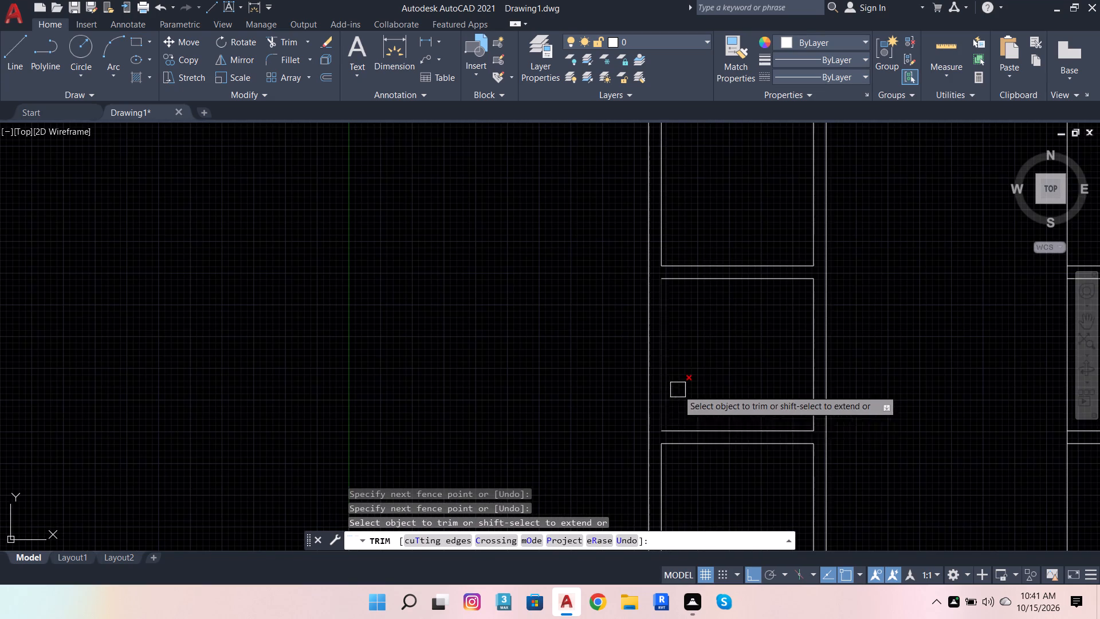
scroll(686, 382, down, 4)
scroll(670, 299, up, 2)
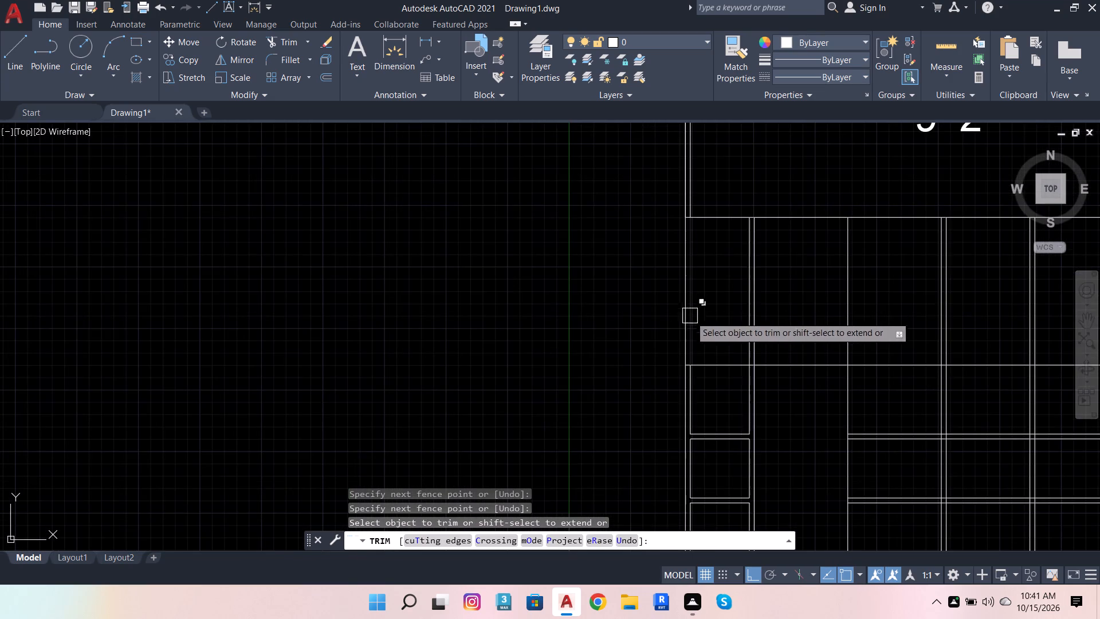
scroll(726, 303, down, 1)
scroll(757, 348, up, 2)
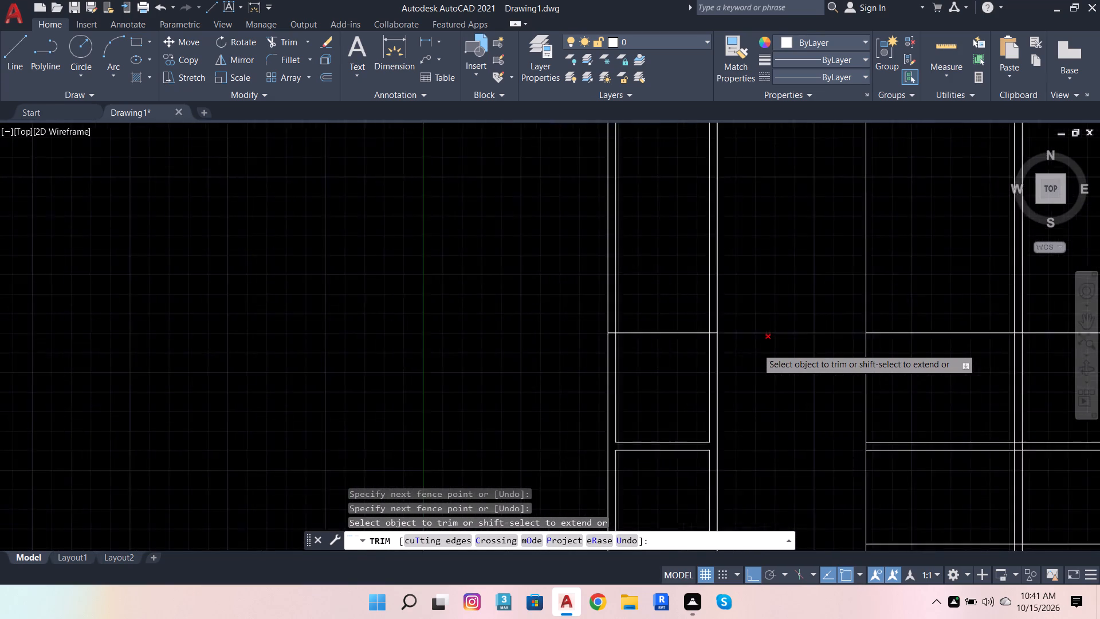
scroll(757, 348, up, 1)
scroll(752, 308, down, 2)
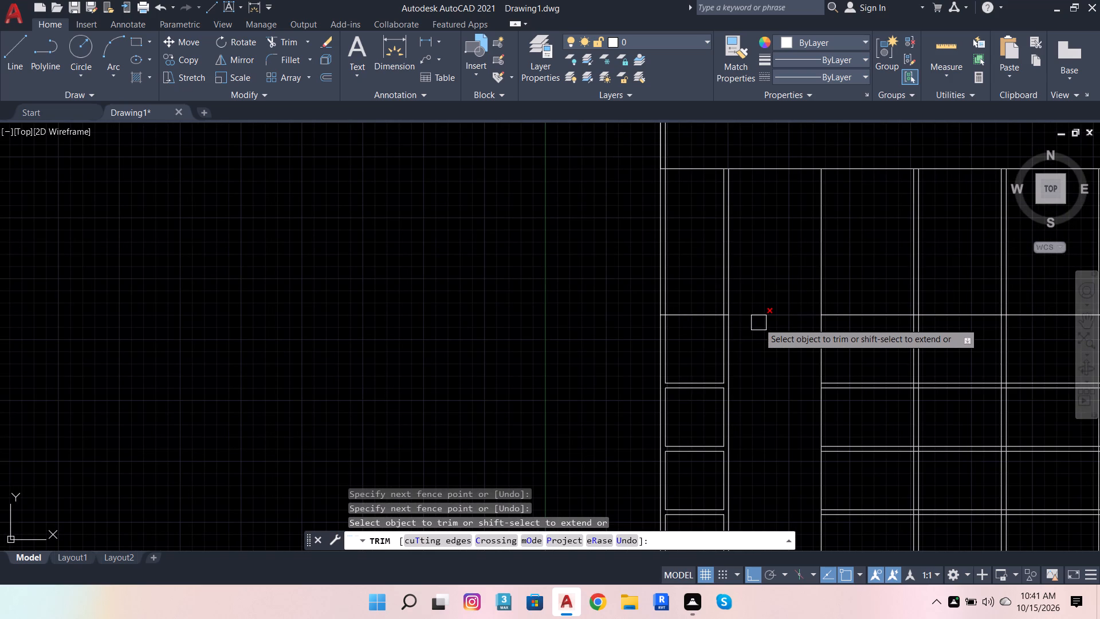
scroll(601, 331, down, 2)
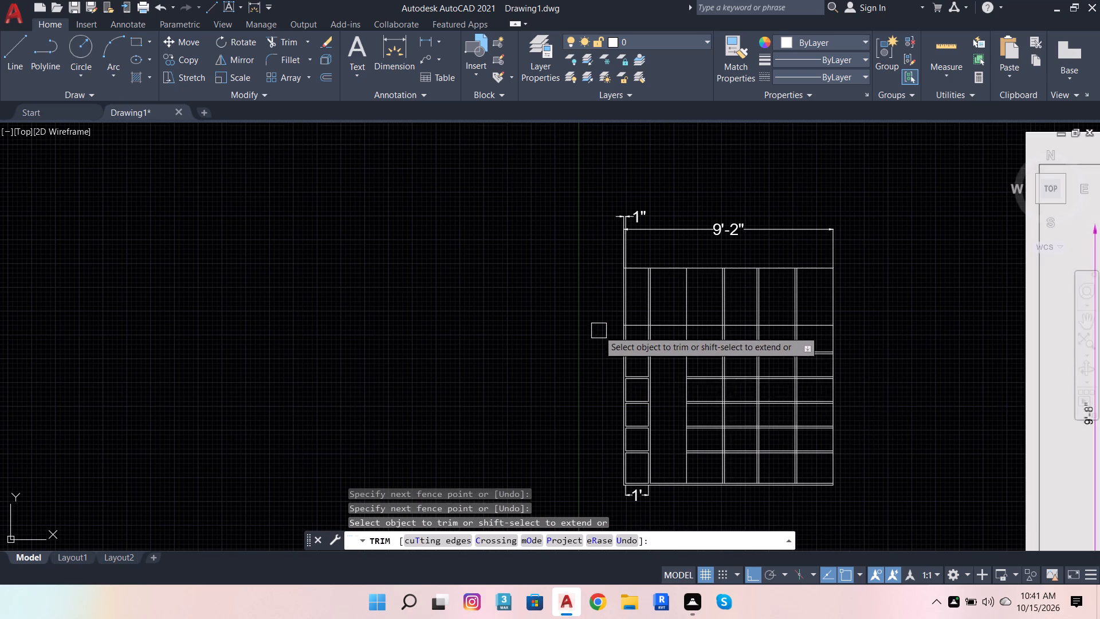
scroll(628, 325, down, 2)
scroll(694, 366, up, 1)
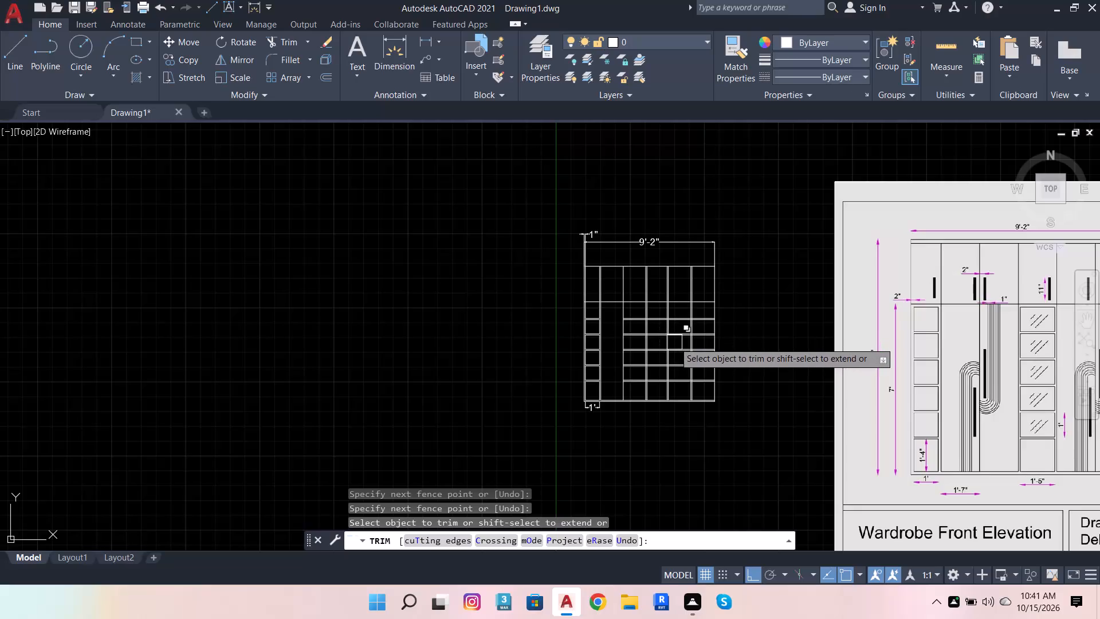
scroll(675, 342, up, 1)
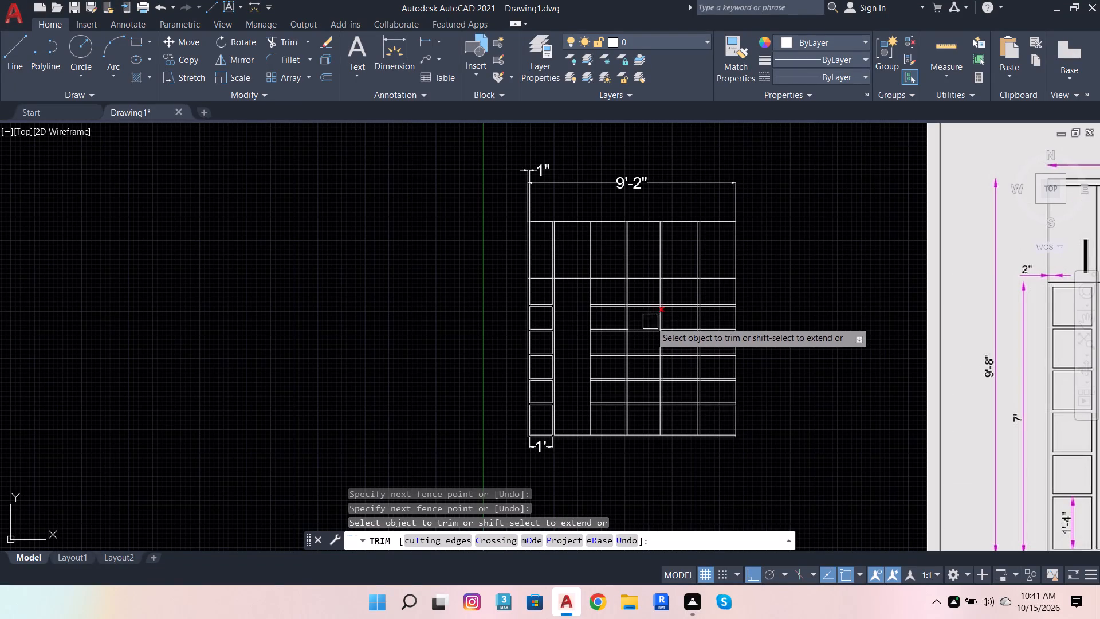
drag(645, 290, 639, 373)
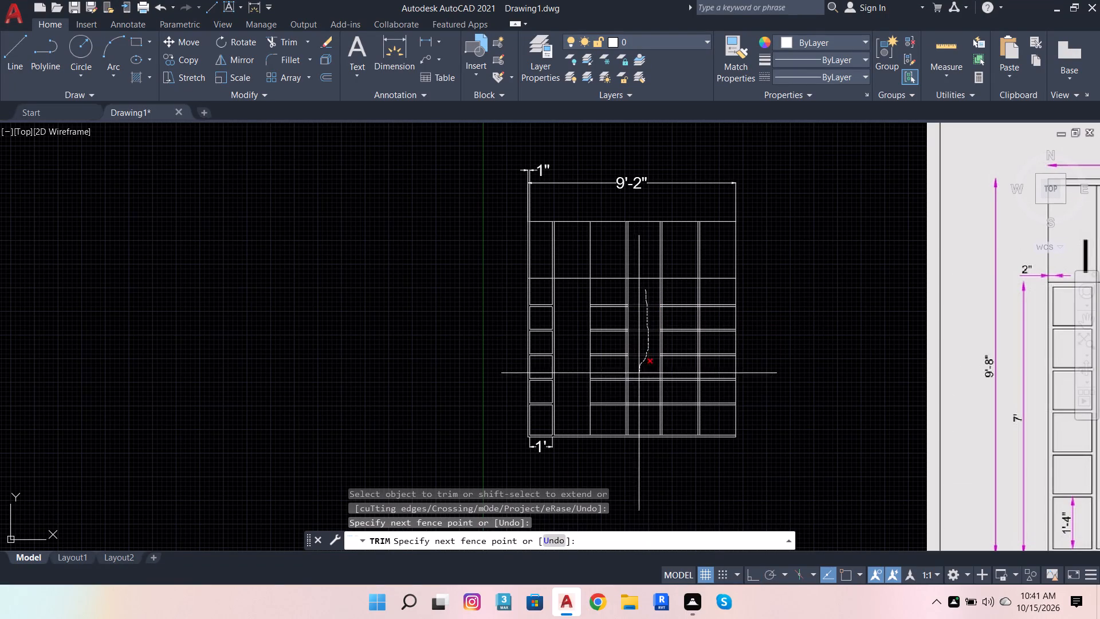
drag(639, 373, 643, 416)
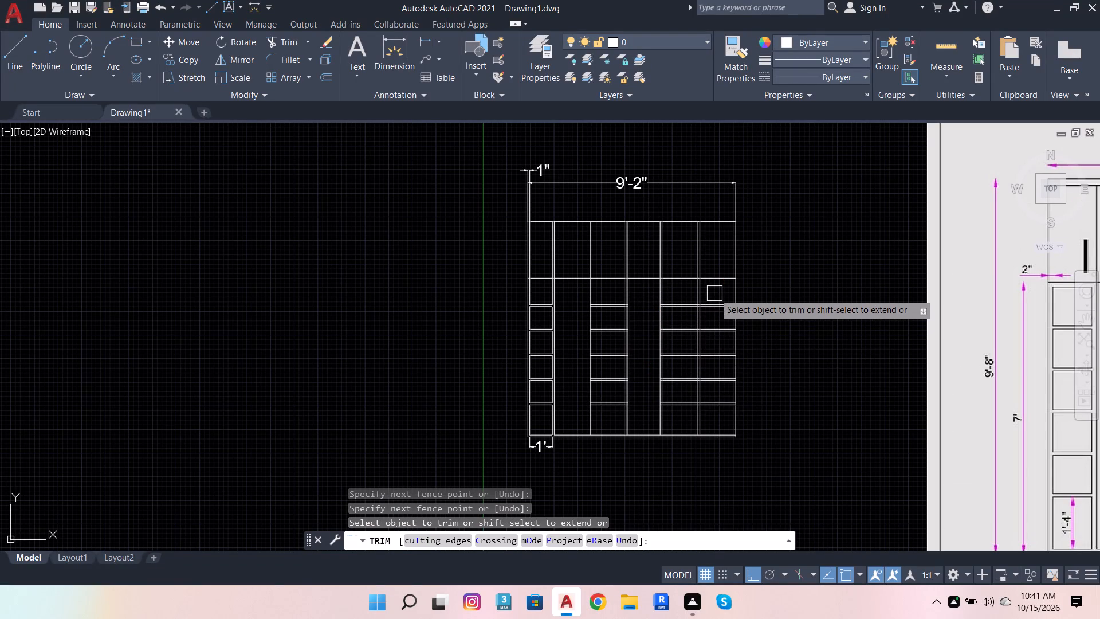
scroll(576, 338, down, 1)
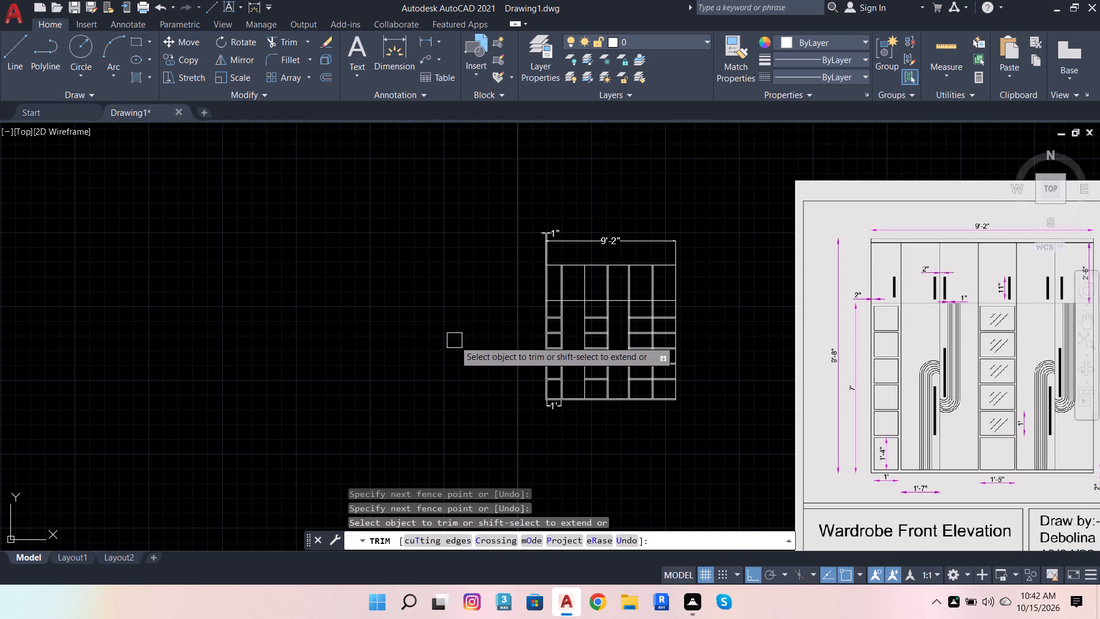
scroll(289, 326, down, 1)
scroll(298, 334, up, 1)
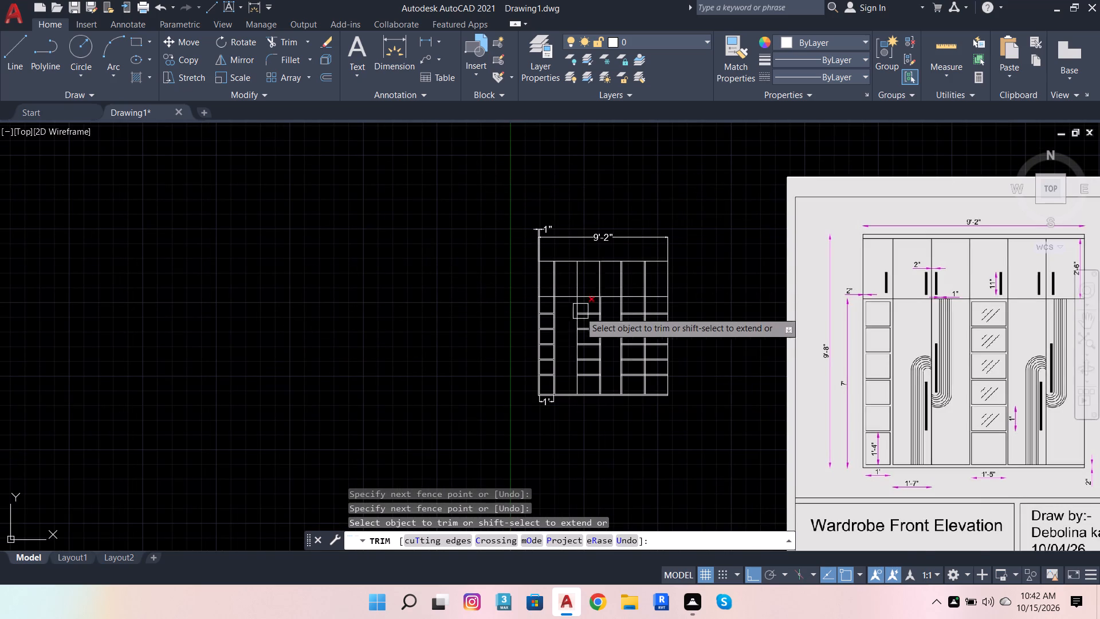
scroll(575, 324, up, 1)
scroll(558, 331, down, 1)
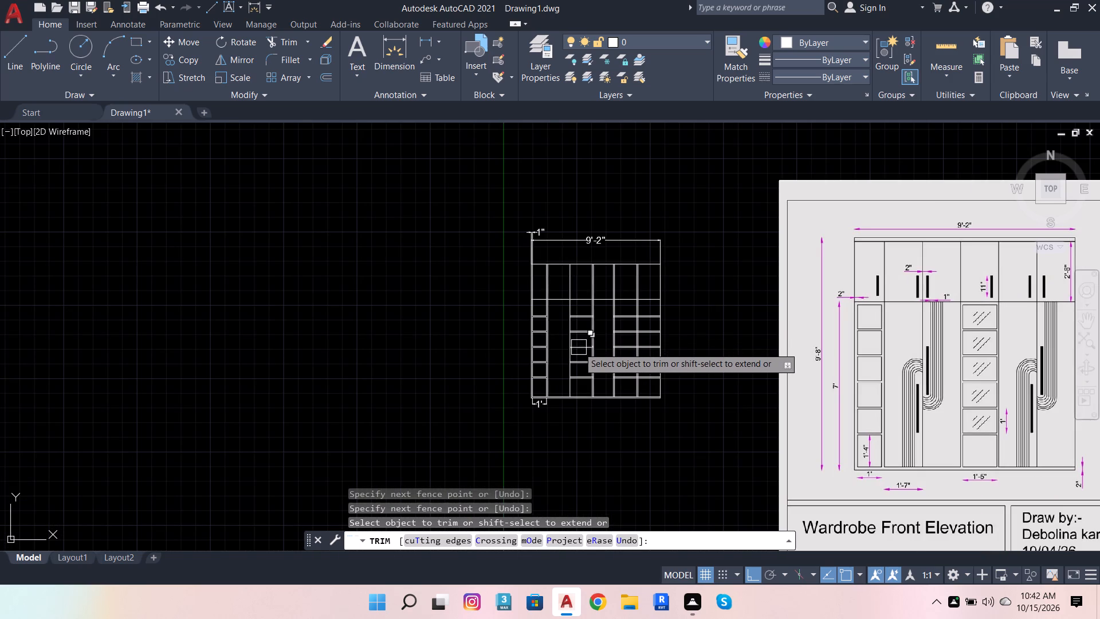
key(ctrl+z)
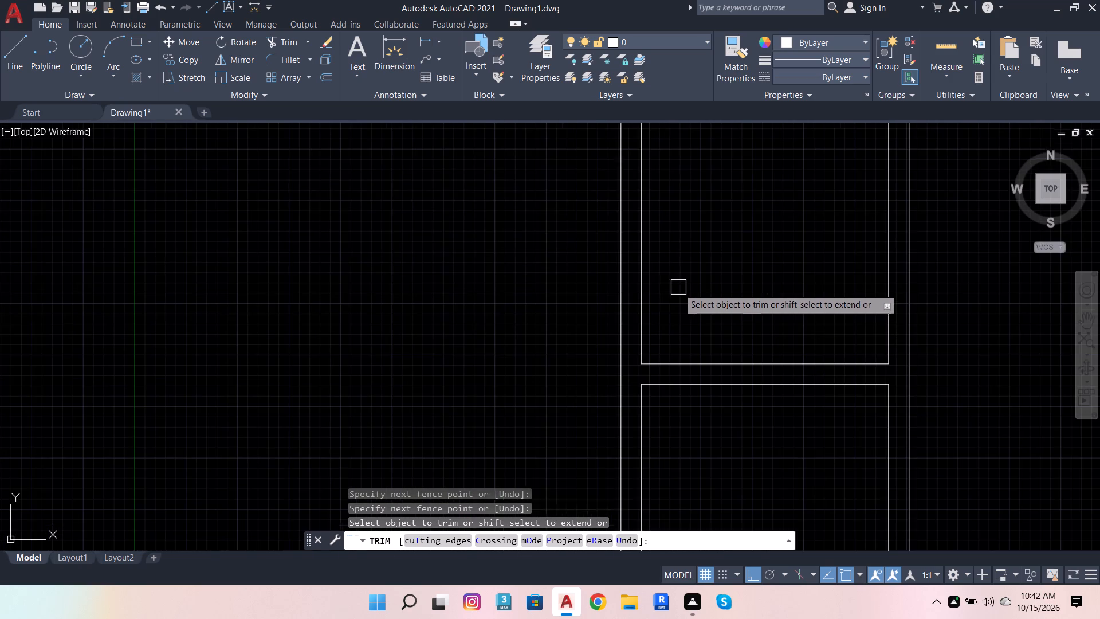
Trim all five shelves' lines out of the third bay, between the single vertical line and the next double-line divider.
ctrl+scroll(611, 249, down, 3)
scroll(517, 335, down, 1)
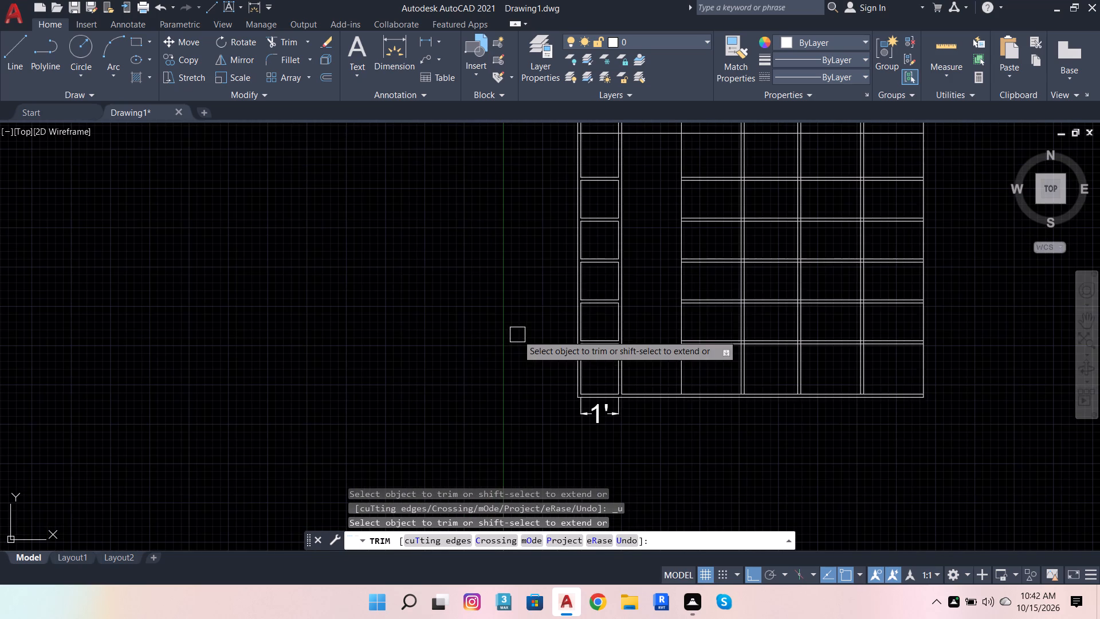
click(718, 158)
click(706, 352)
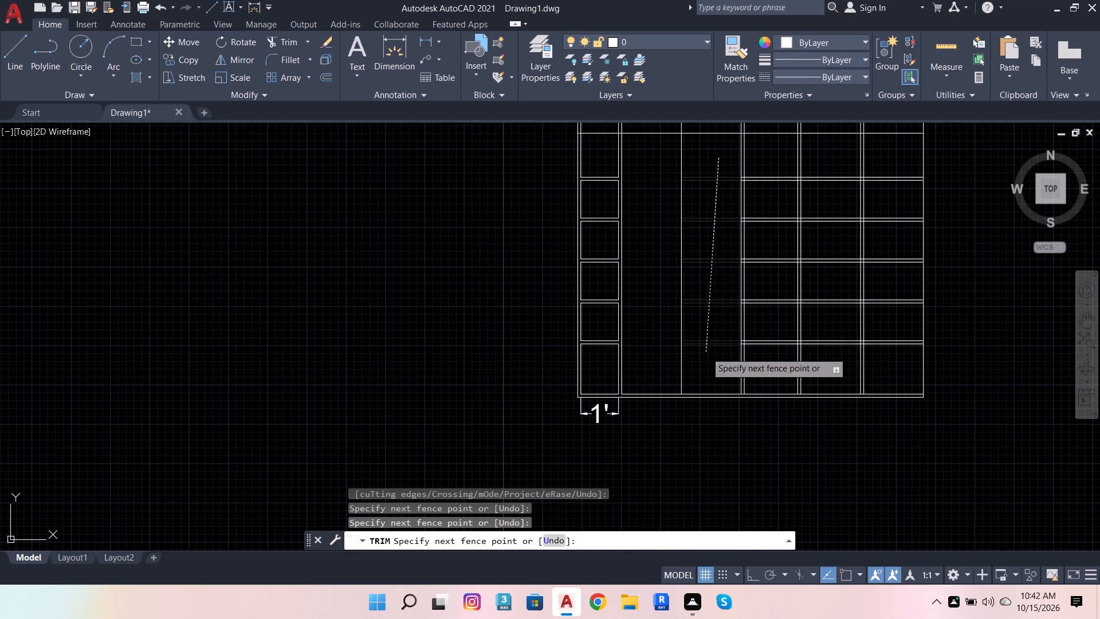
Trim the three upper shelves' lines where they overlap the double-line divider between the third and fourth bays.
scroll(754, 159, up, 3)
scroll(714, 230, up, 3)
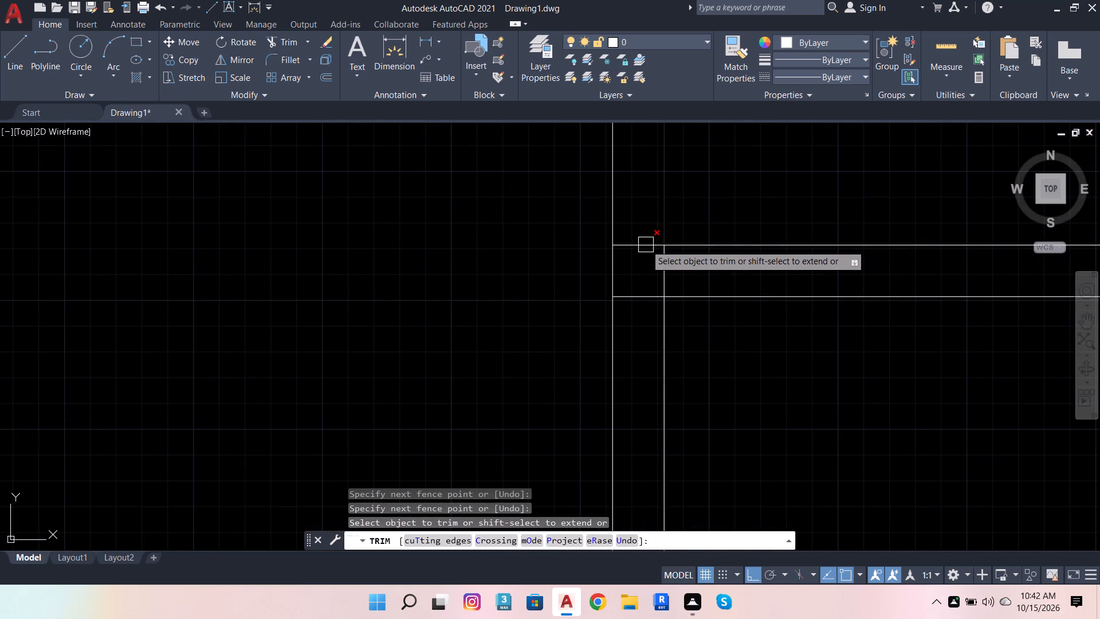
drag(641, 234, 630, 346)
scroll(728, 189, down, 4)
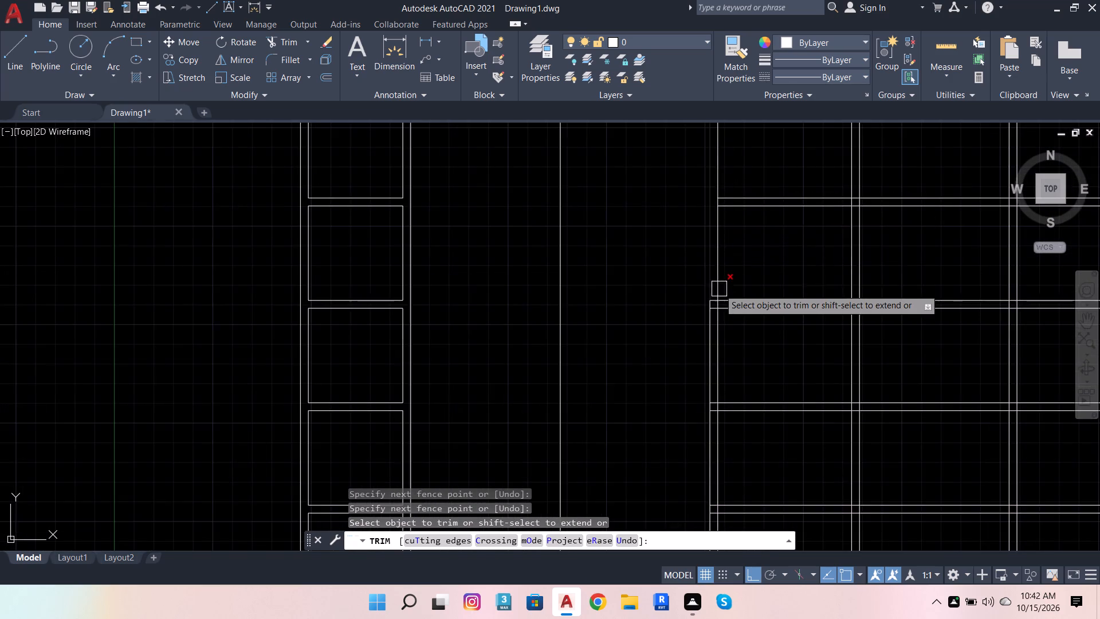
scroll(721, 292, up, 3)
drag(679, 306, 674, 379)
scroll(670, 232, down, 6)
scroll(663, 277, up, 5)
scroll(670, 275, down, 3)
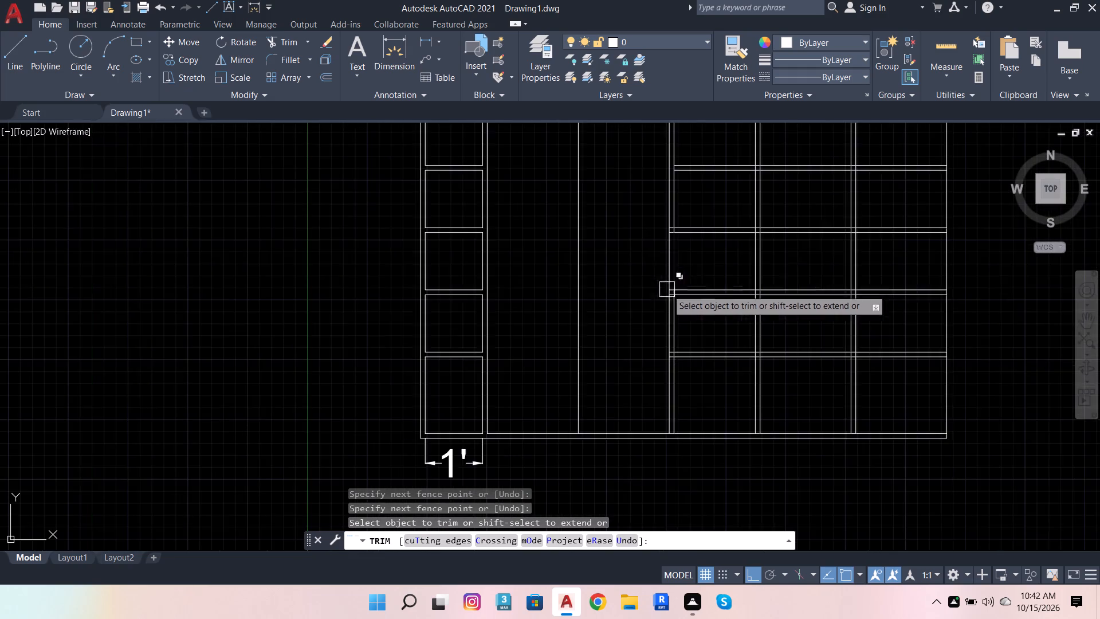
scroll(677, 210, up, 4)
drag(635, 256, 635, 298)
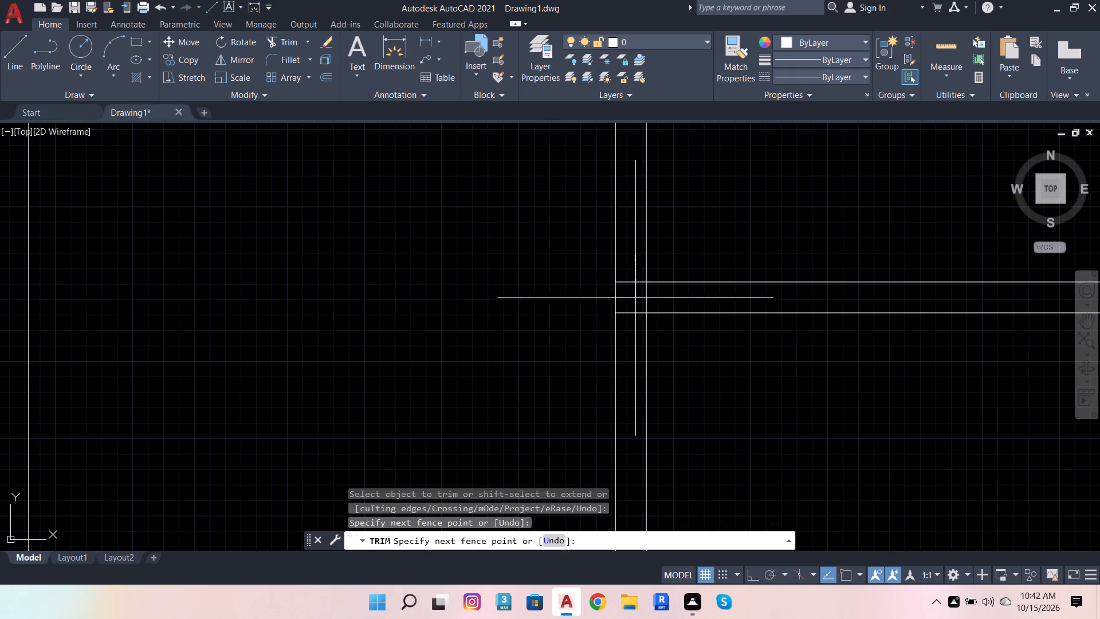
drag(635, 298, 644, 334)
Trim the two lowest shelves' lines where they overlap the double-line divider between the third and fourth bays.
scroll(655, 213, down, 6)
scroll(661, 240, up, 2)
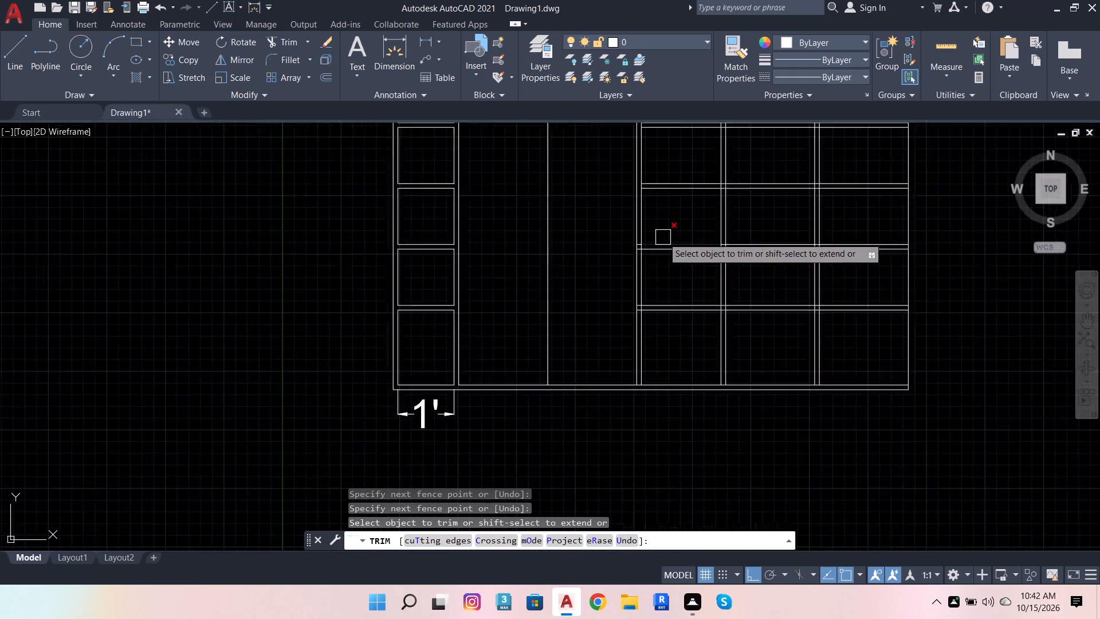
scroll(663, 237, up, 2)
scroll(604, 254, up, 4)
drag(518, 245, 521, 367)
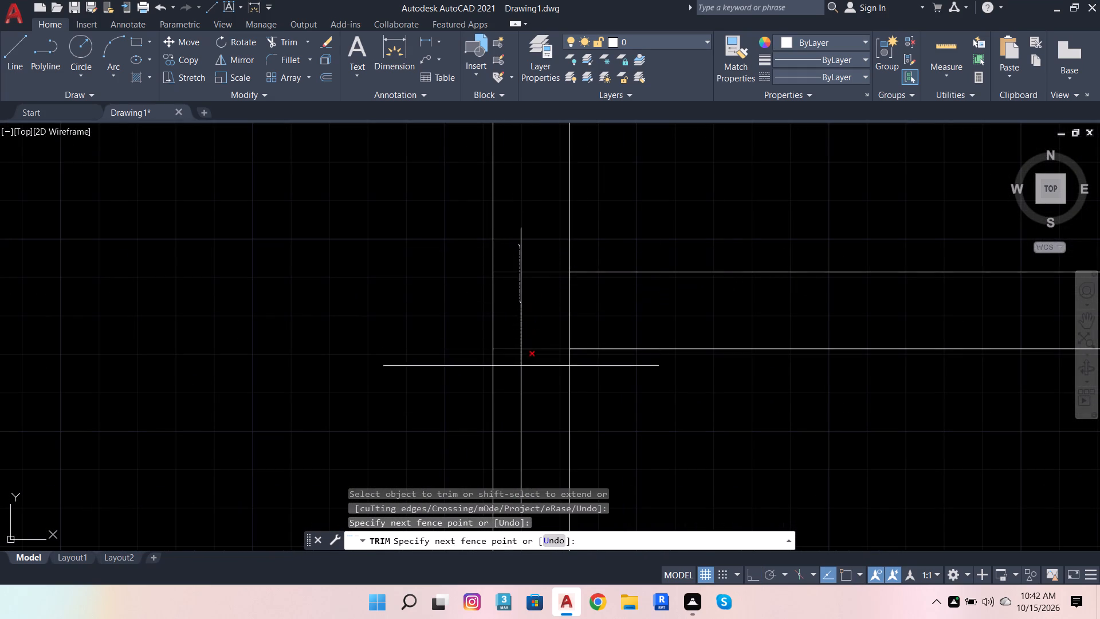
drag(521, 367, 524, 376)
scroll(580, 205, down, 5)
scroll(586, 307, up, 4)
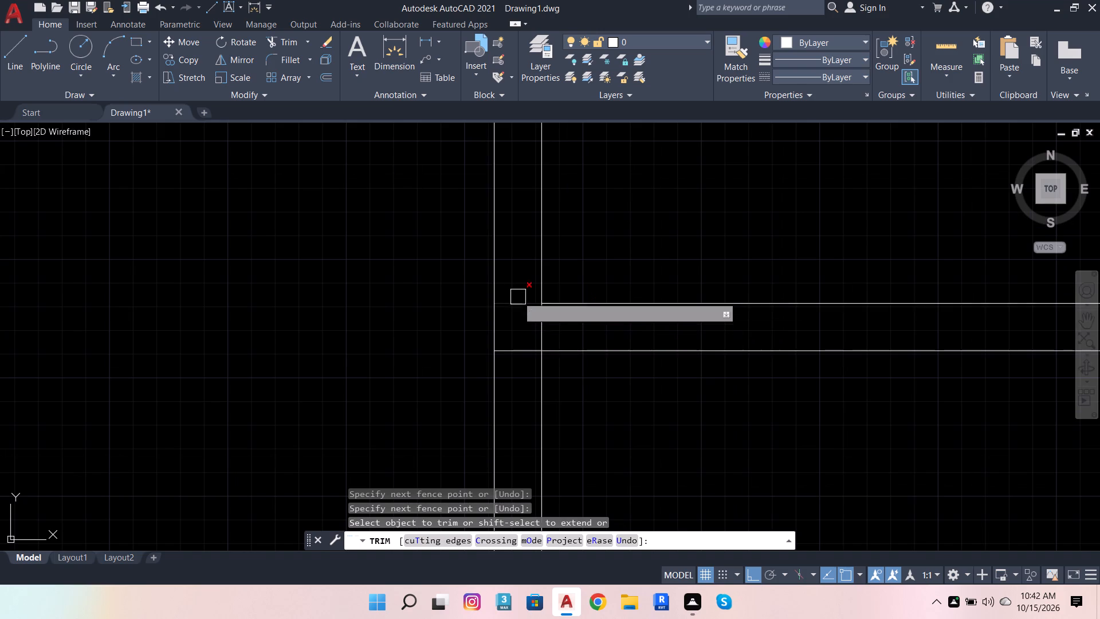
drag(515, 292, 499, 386)
scroll(531, 279, down, 5)
scroll(517, 358, up, 2)
scroll(521, 390, down, 3)
scroll(509, 378, up, 1)
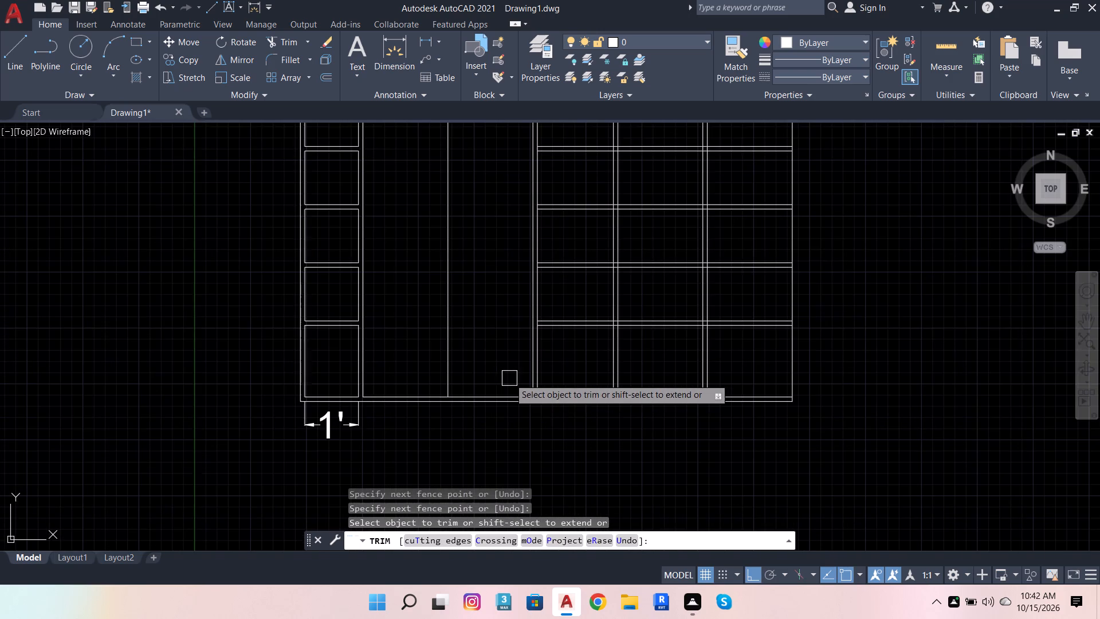
scroll(519, 349, down, 2)
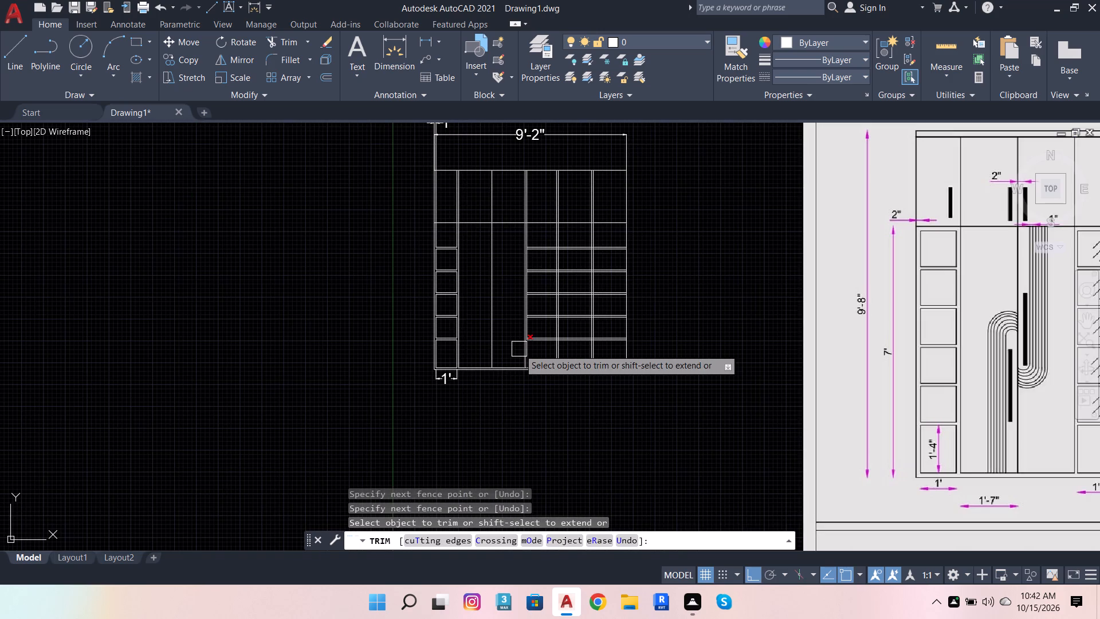
Trim the base's upper line where it crosses the double-line divider between the third and fourth bays.
scroll(519, 349, up, 5)
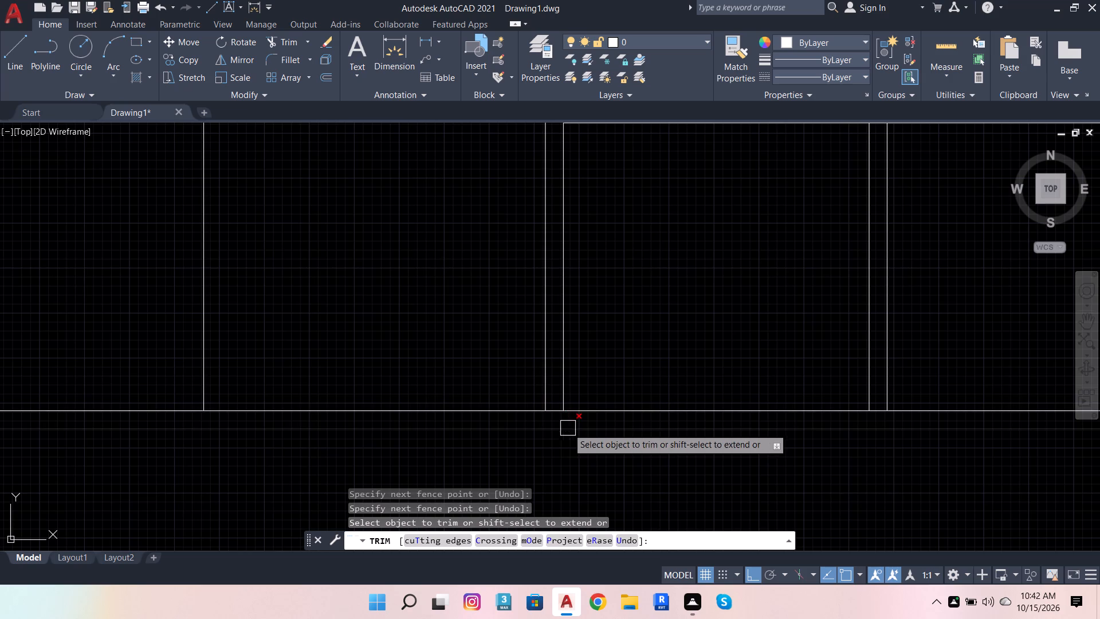
scroll(564, 420, up, 3)
click(530, 385)
scroll(526, 389, down, 3)
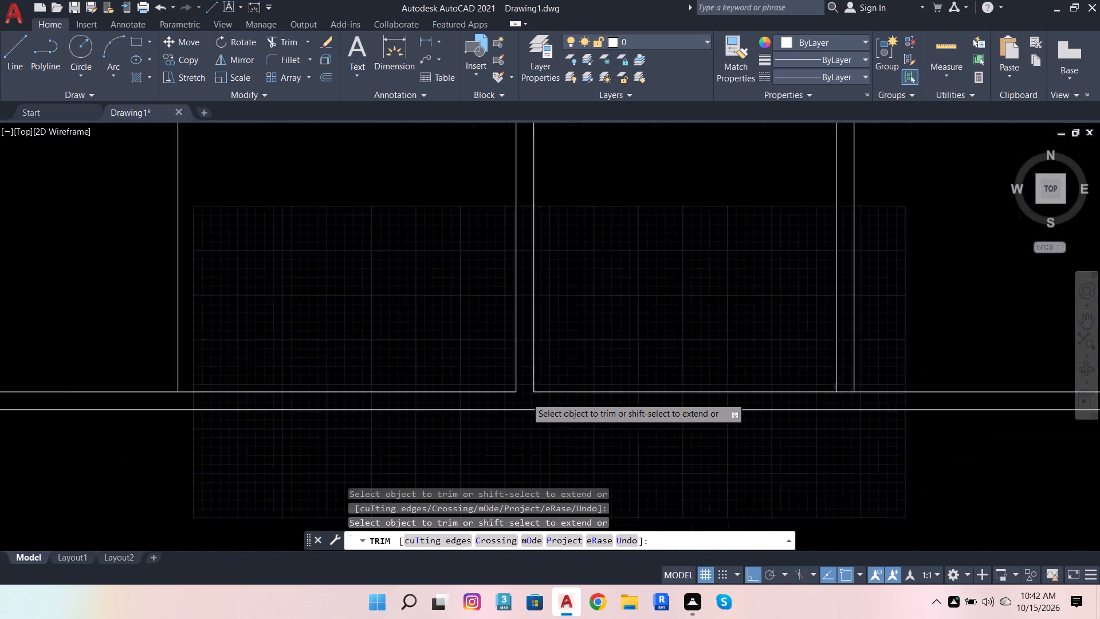
Trim all five shelves' lines out of the fifth bay, between its two double-line dividers.
scroll(526, 399, down, 3)
scroll(603, 338, up, 3)
scroll(641, 334, down, 2)
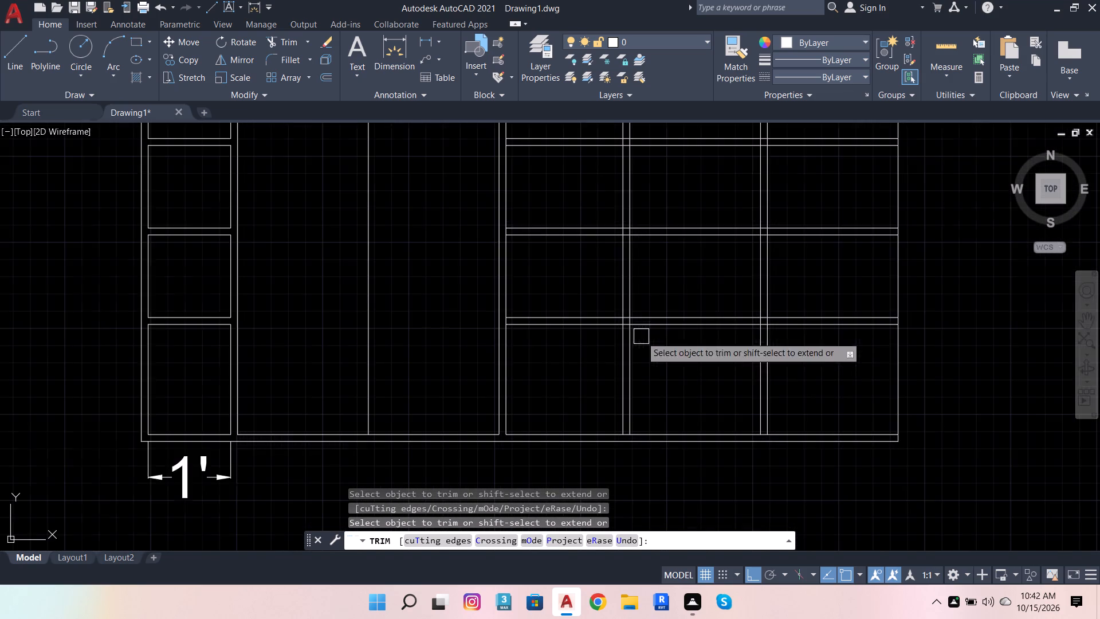
scroll(690, 389, down, 2)
drag(698, 204, 704, 238)
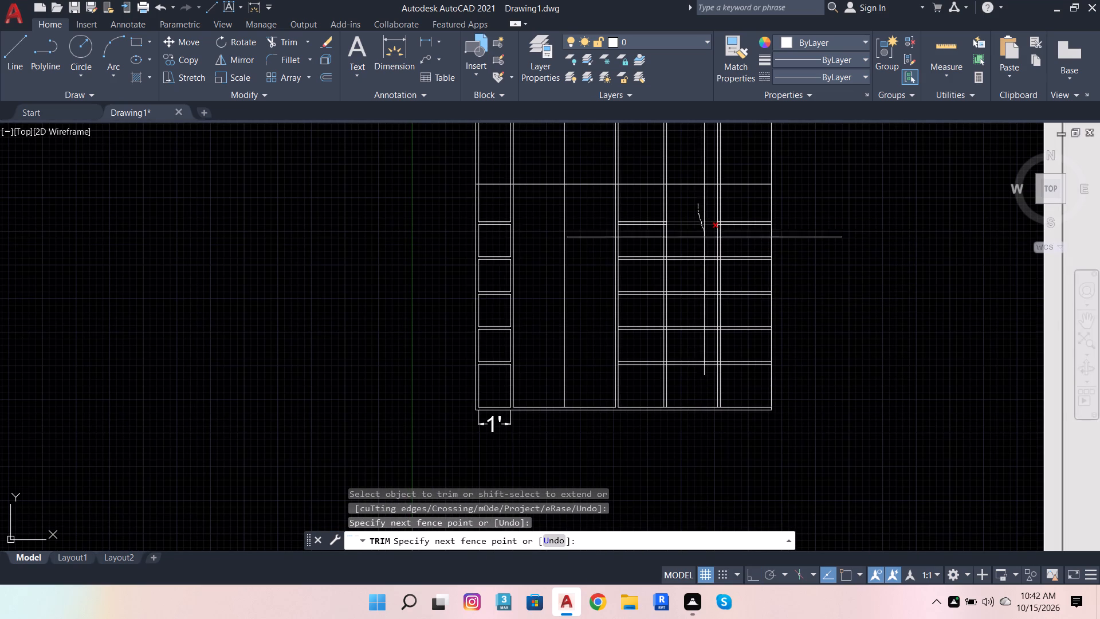
drag(704, 238, 698, 387)
Trim the three upper shelves' lines where they overlap the double-line divider between the fourth and fifth bays.
scroll(671, 235, up, 2)
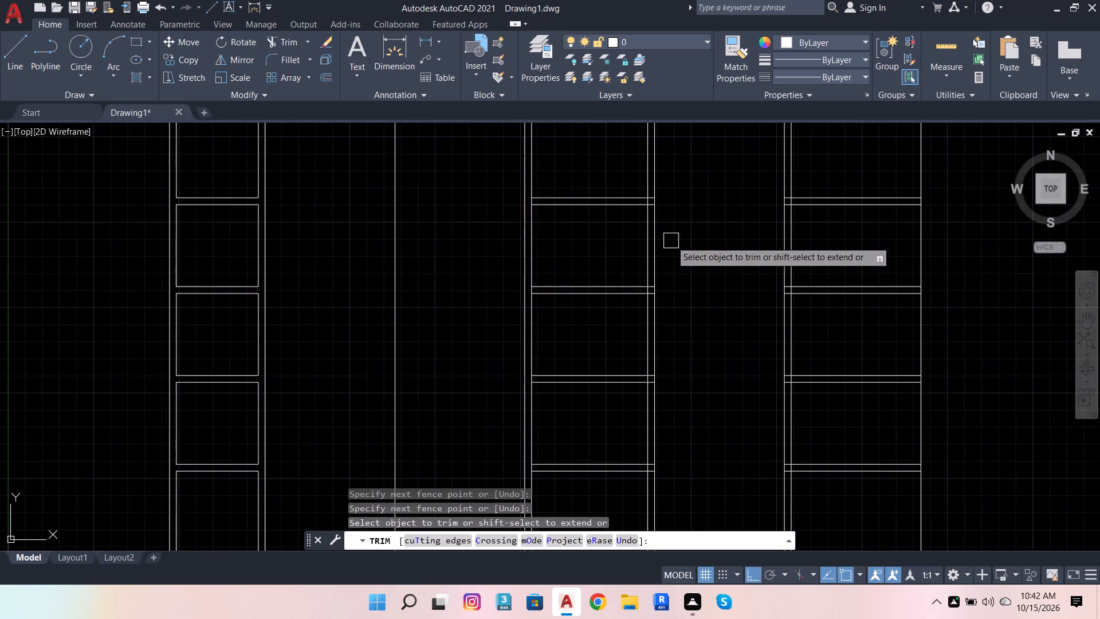
scroll(646, 196, up, 3)
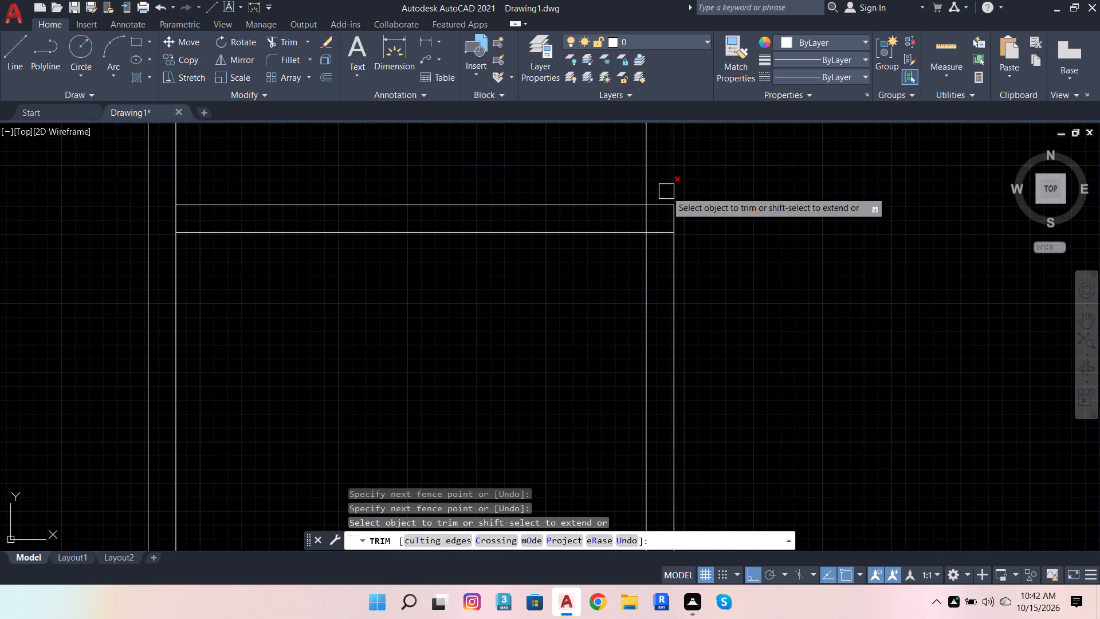
drag(661, 190, 657, 271)
scroll(684, 187, down, 3)
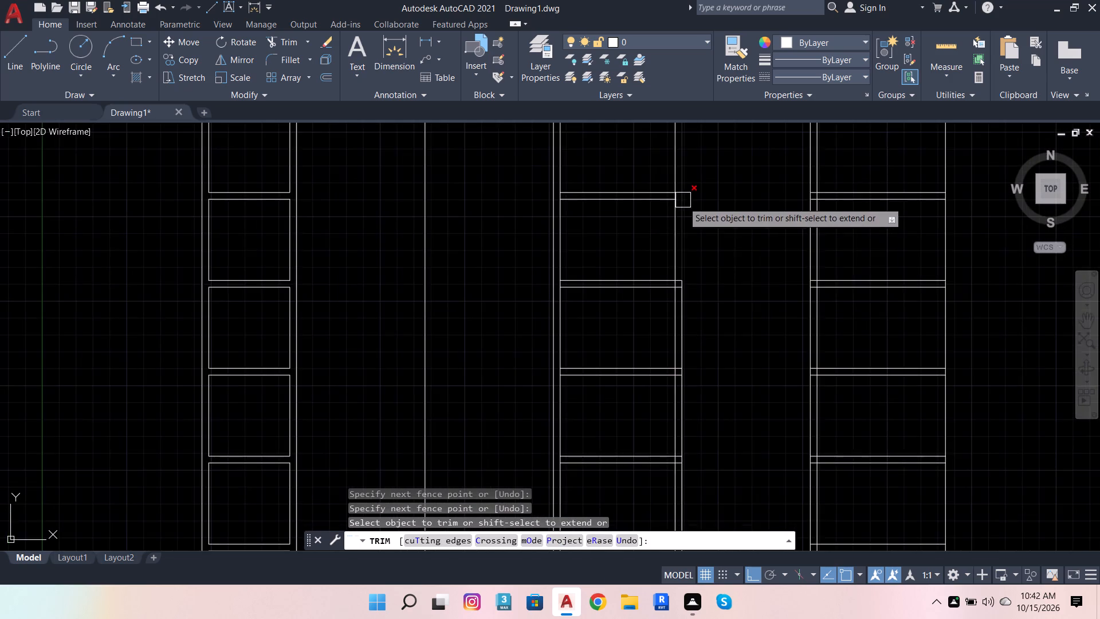
scroll(683, 289, up, 3)
drag(652, 245, 653, 260)
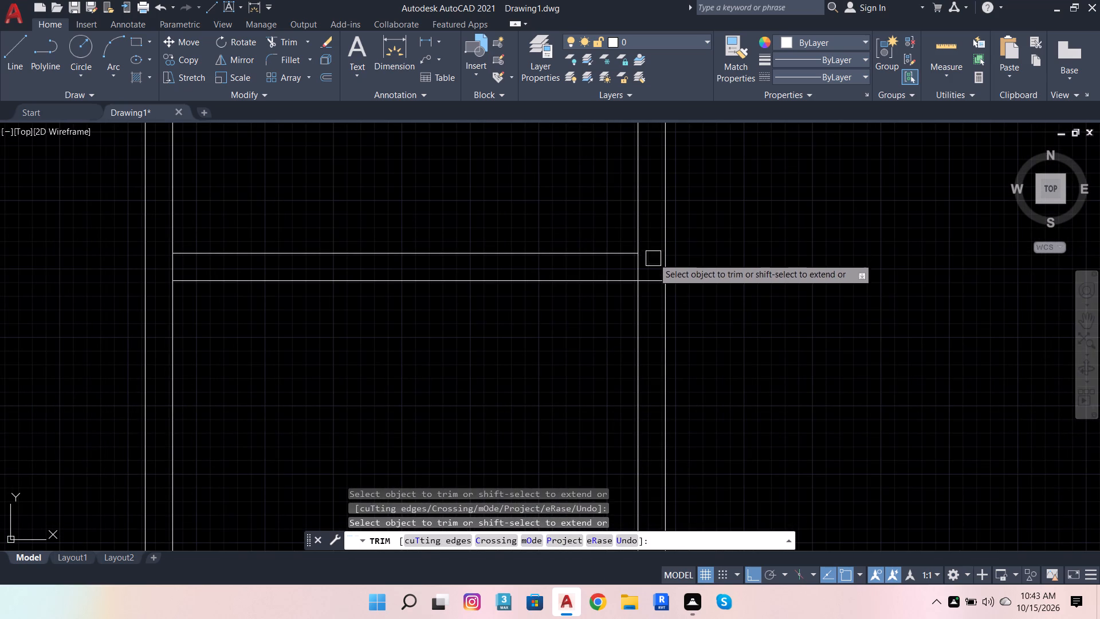
drag(653, 260, 652, 284)
click(652, 284)
scroll(720, 180, down, 3)
scroll(697, 286, up, 4)
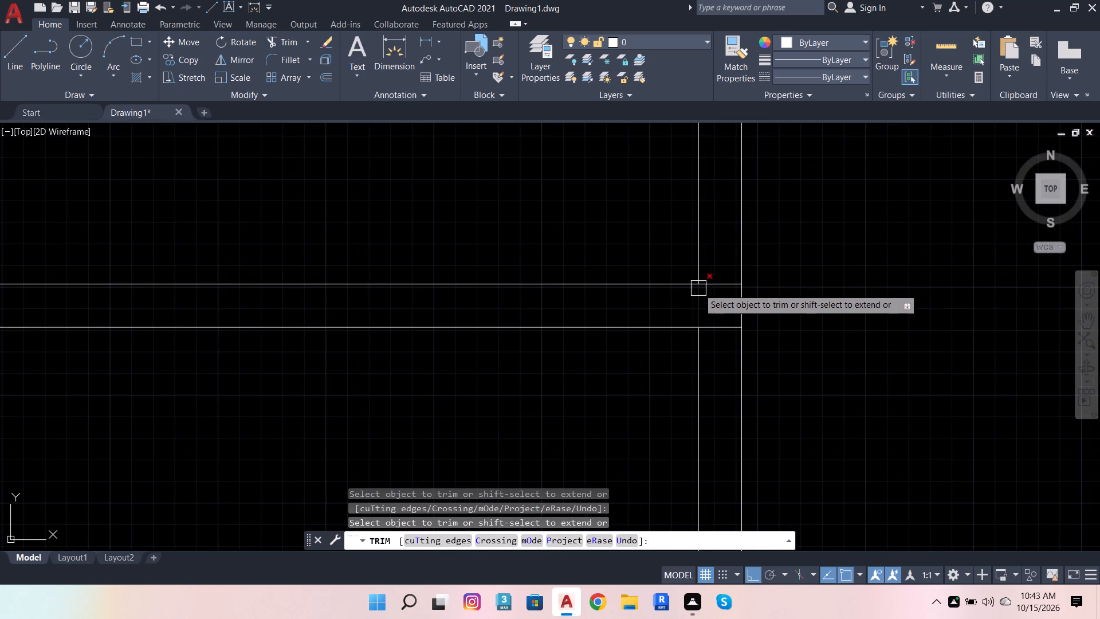
click(712, 280)
click(715, 326)
Trim the two lowest shelves' lines where they overlap the double-line divider between the fourth and fifth bays.
scroll(732, 256, down, 3)
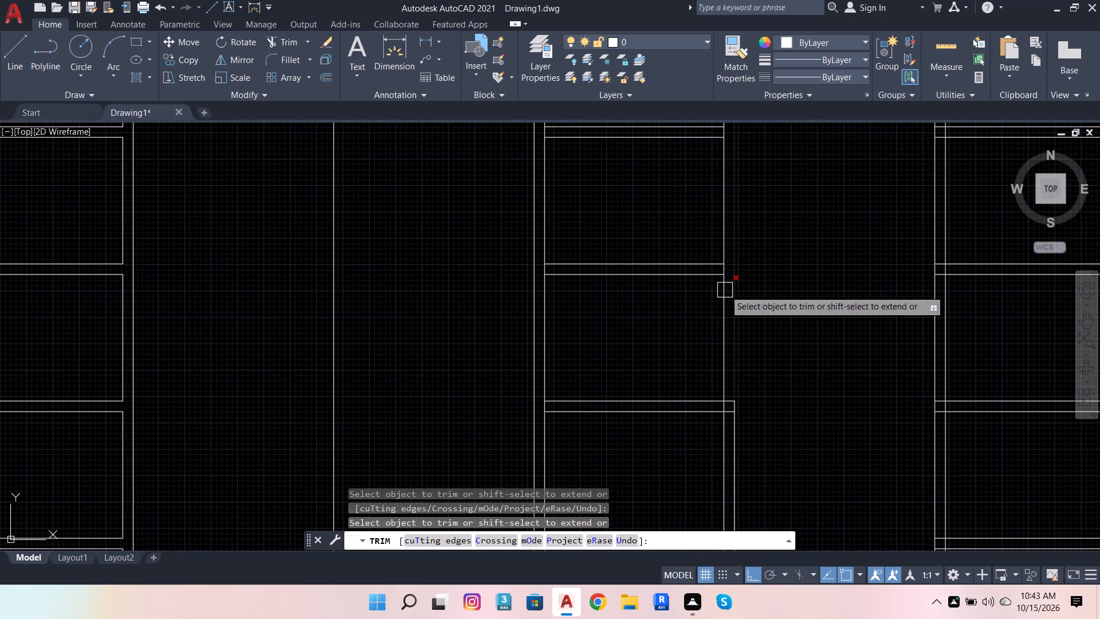
scroll(717, 418, up, 4)
drag(757, 284, 750, 403)
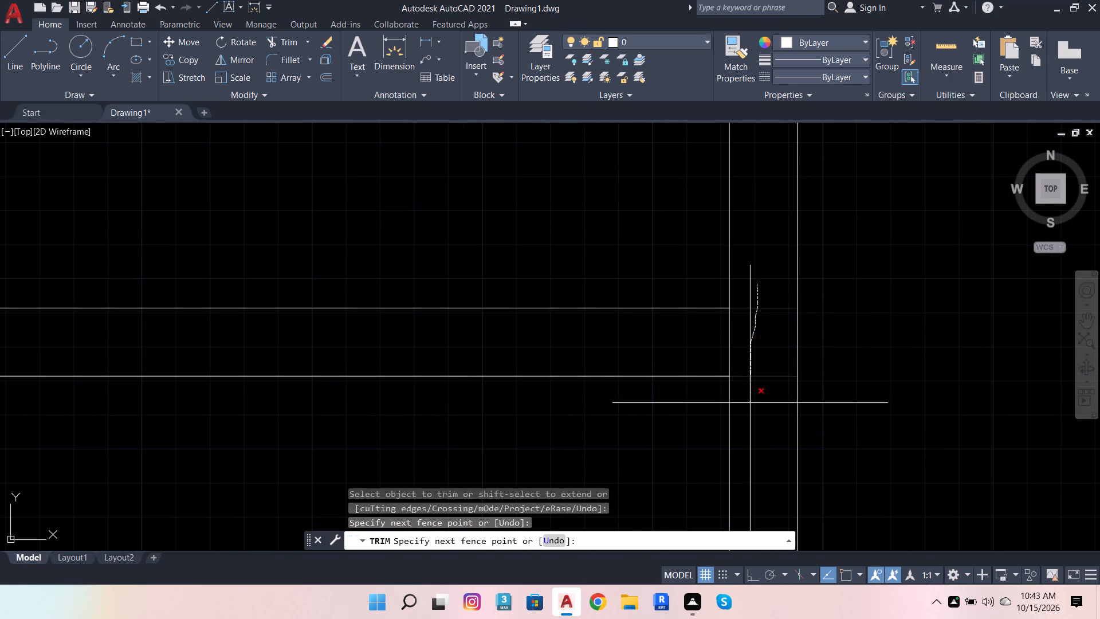
drag(750, 403, 752, 405)
scroll(810, 289, down, 6)
scroll(800, 373, up, 5)
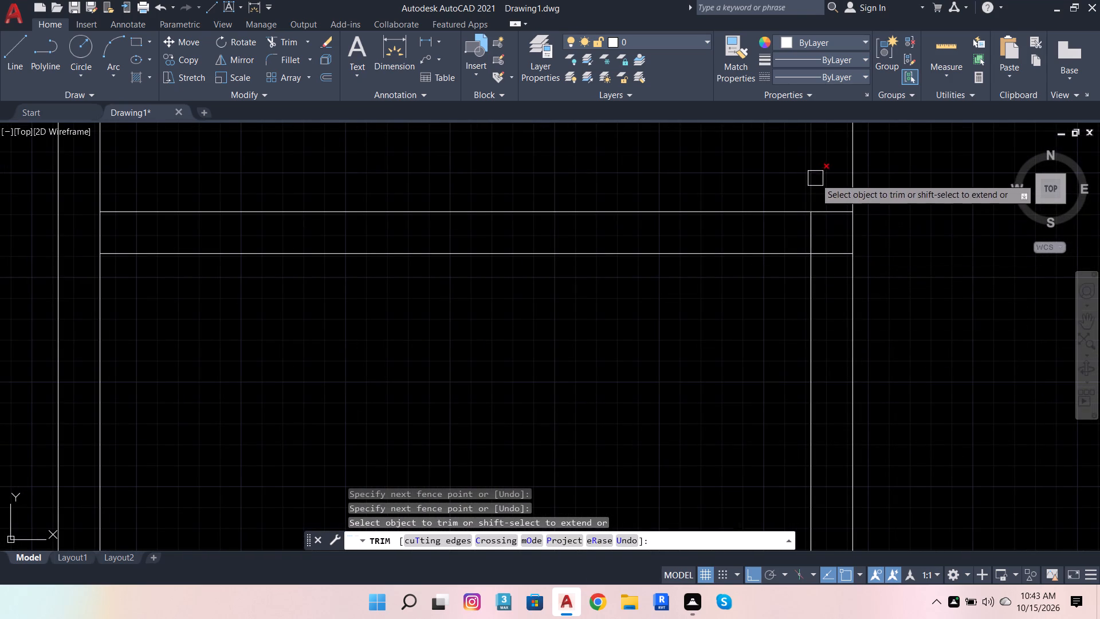
drag(829, 183, 827, 291)
Trim the fourth bay's inner divider lines on both sides between the double lines of the two lowest shelves.
click(826, 236)
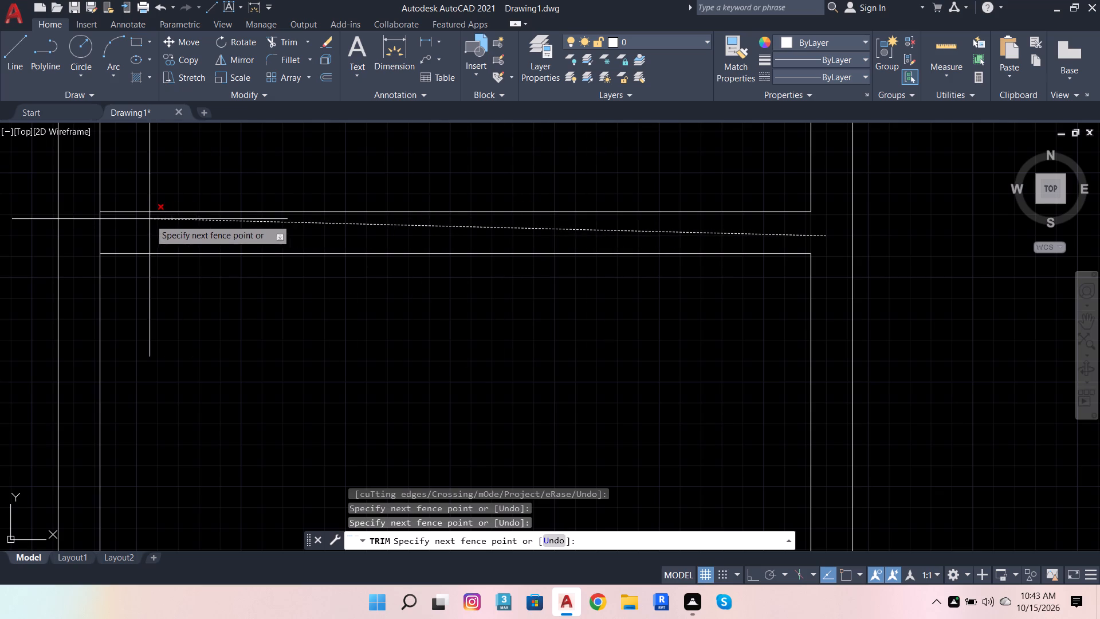
click(84, 237)
scroll(398, 293, down, 4)
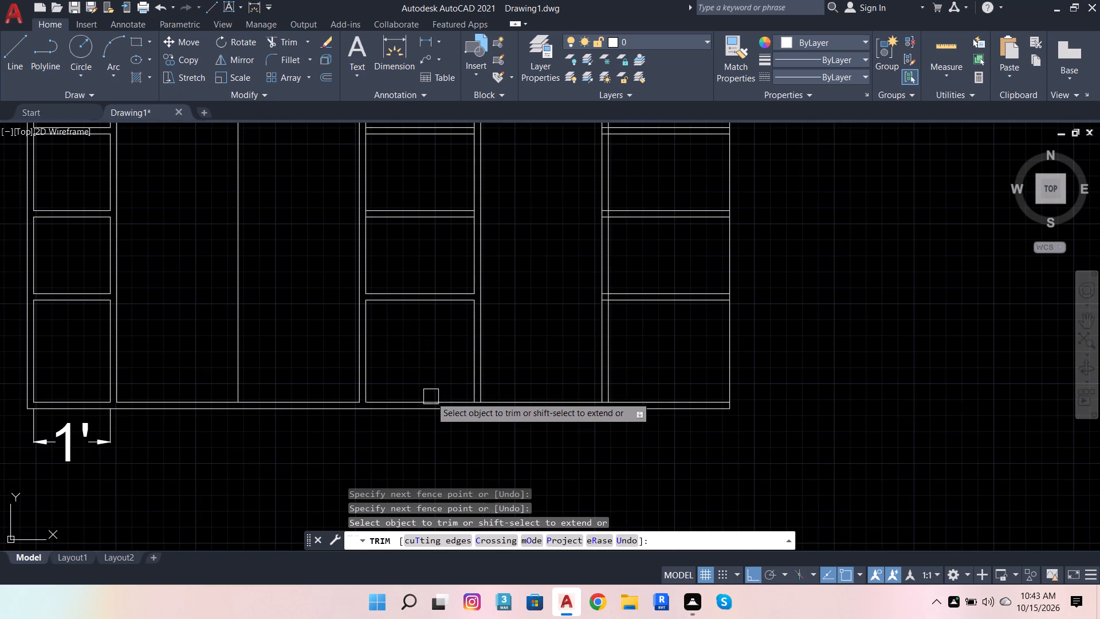
scroll(516, 405, down, 1)
scroll(447, 249, up, 3)
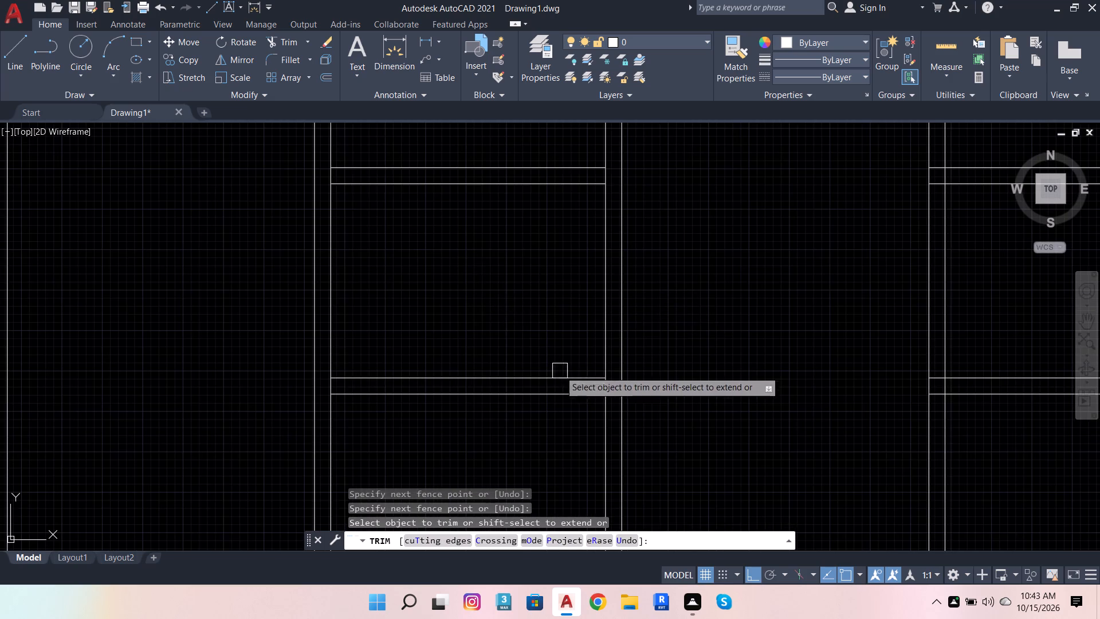
scroll(619, 390, up, 2)
scroll(618, 377, down, 1)
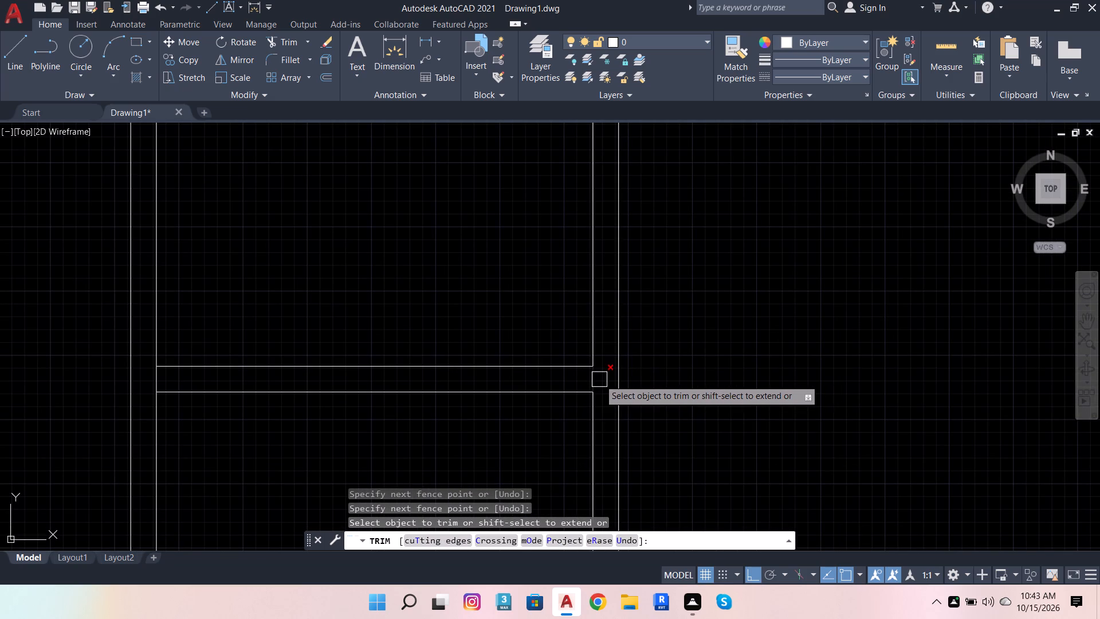
click(596, 377)
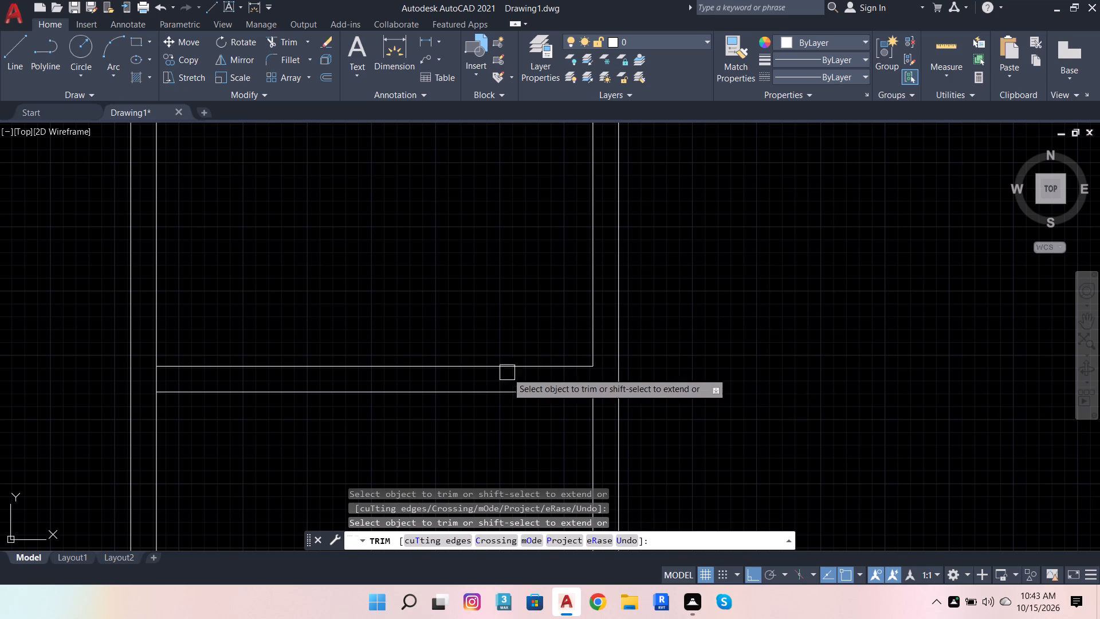
click(153, 376)
Trim the fourth bay's inner divider lines on both sides between the double lines of the middle shelf.
scroll(425, 421, down, 3)
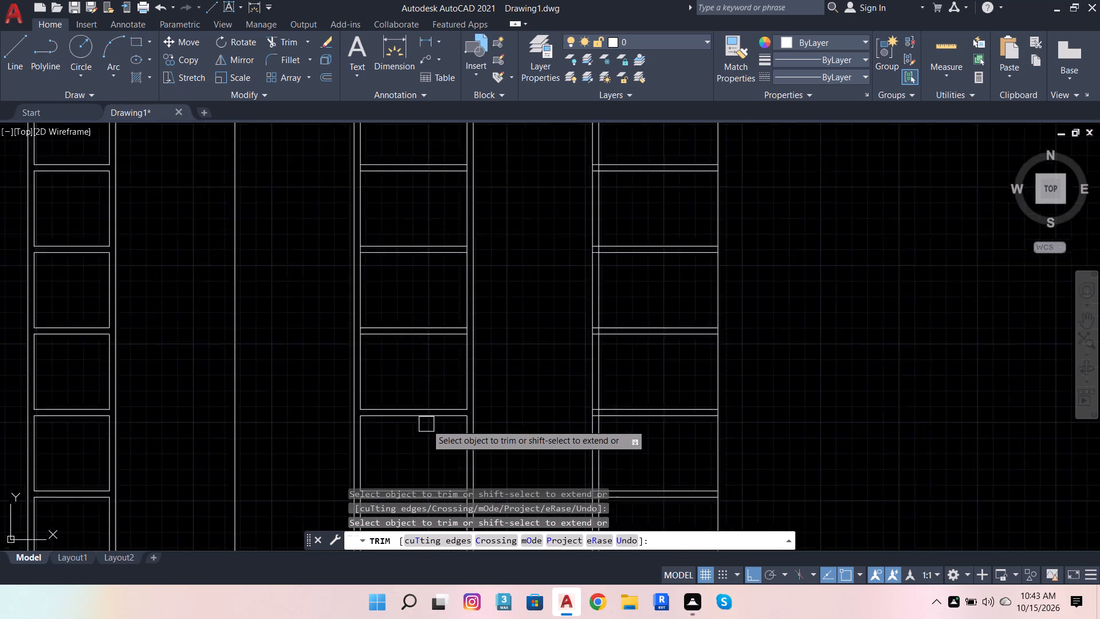
scroll(426, 424, down, 1)
scroll(417, 369, up, 3)
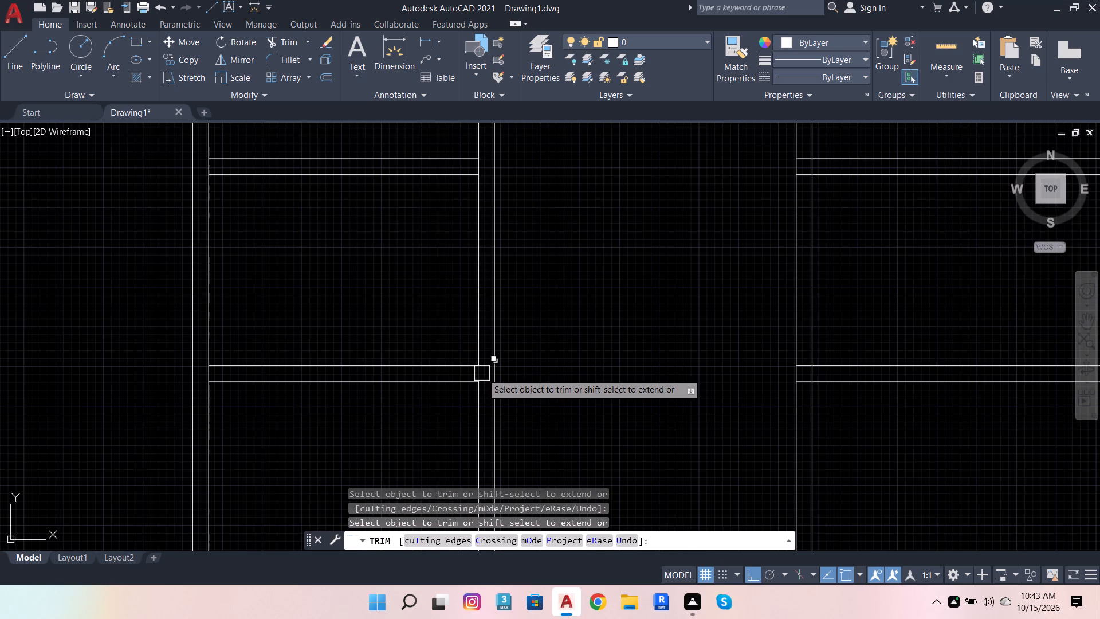
click(482, 373)
click(414, 309)
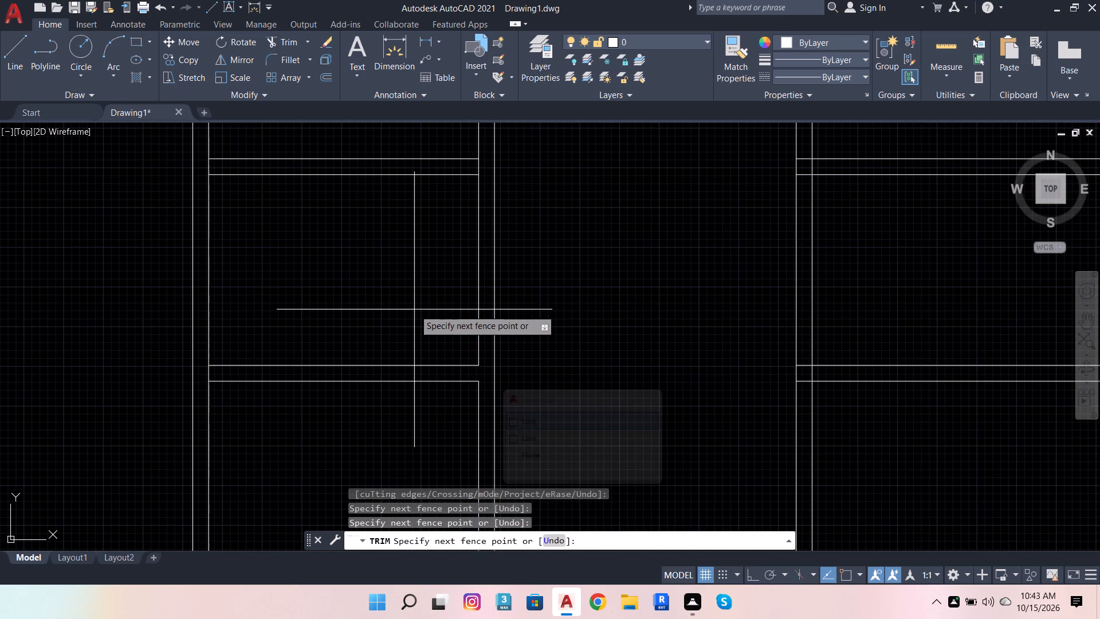
click(290, 319)
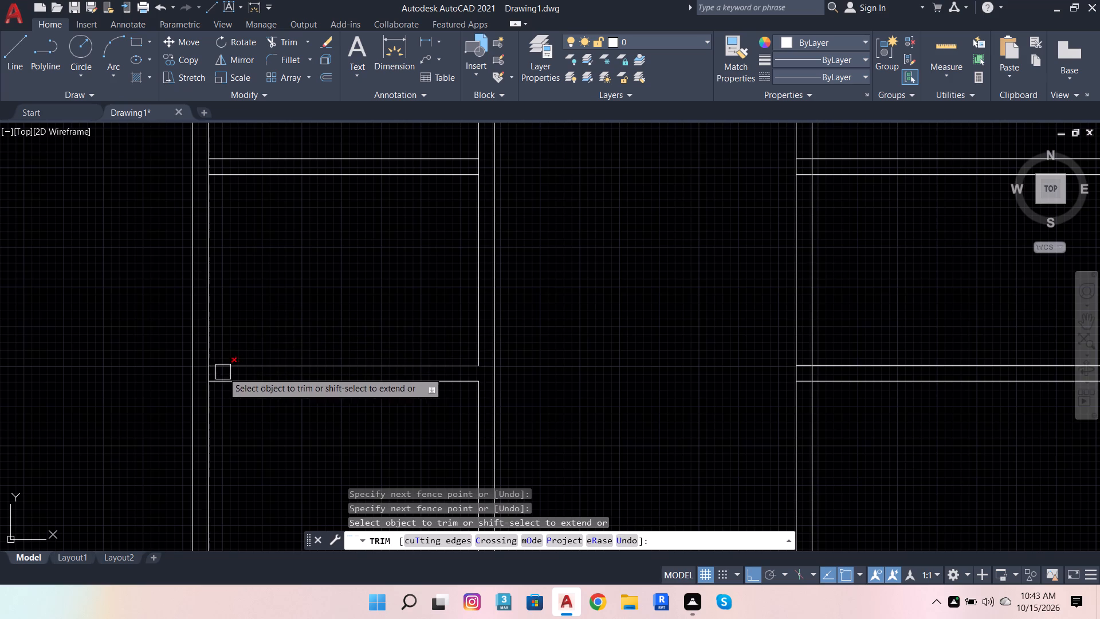
scroll(204, 375, up, 4)
click(226, 359)
Trim the fourth bay's inner divider lines on both sides between the double lines of the two upper shelves.
scroll(297, 382, down, 5)
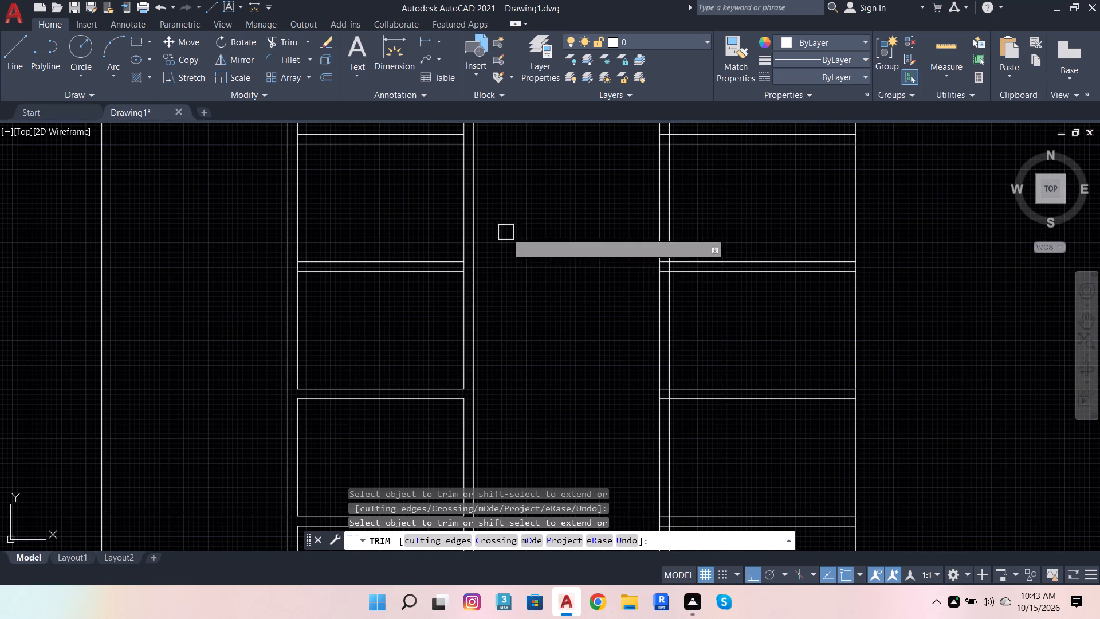
scroll(461, 267, up, 3)
click(465, 265)
scroll(609, 336, down, 3)
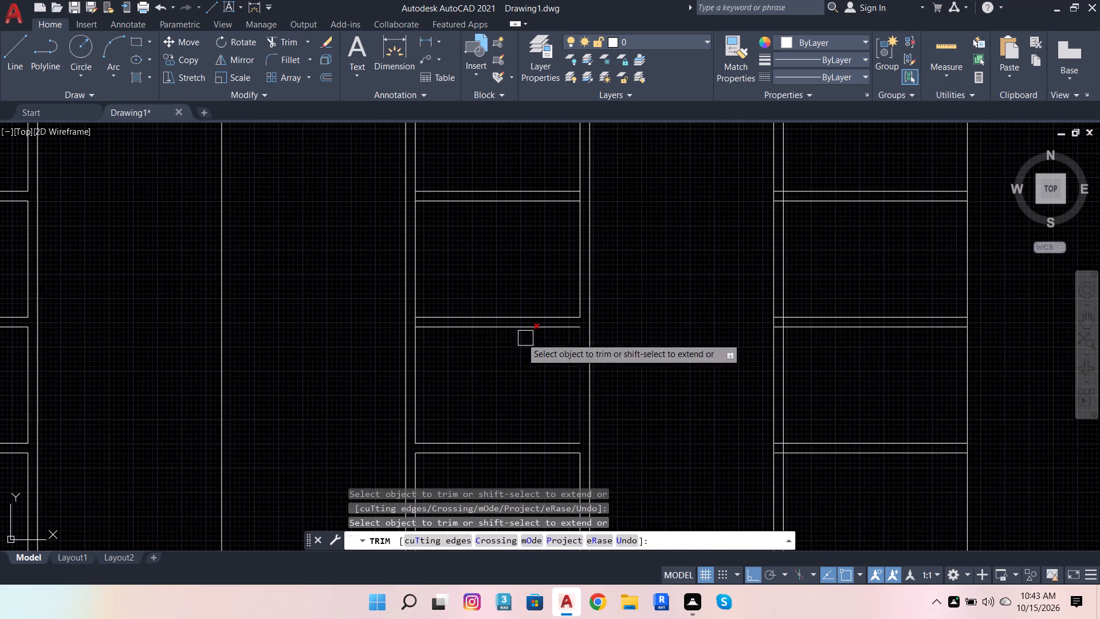
scroll(403, 311, up, 3)
click(453, 344)
scroll(598, 366, down, 3)
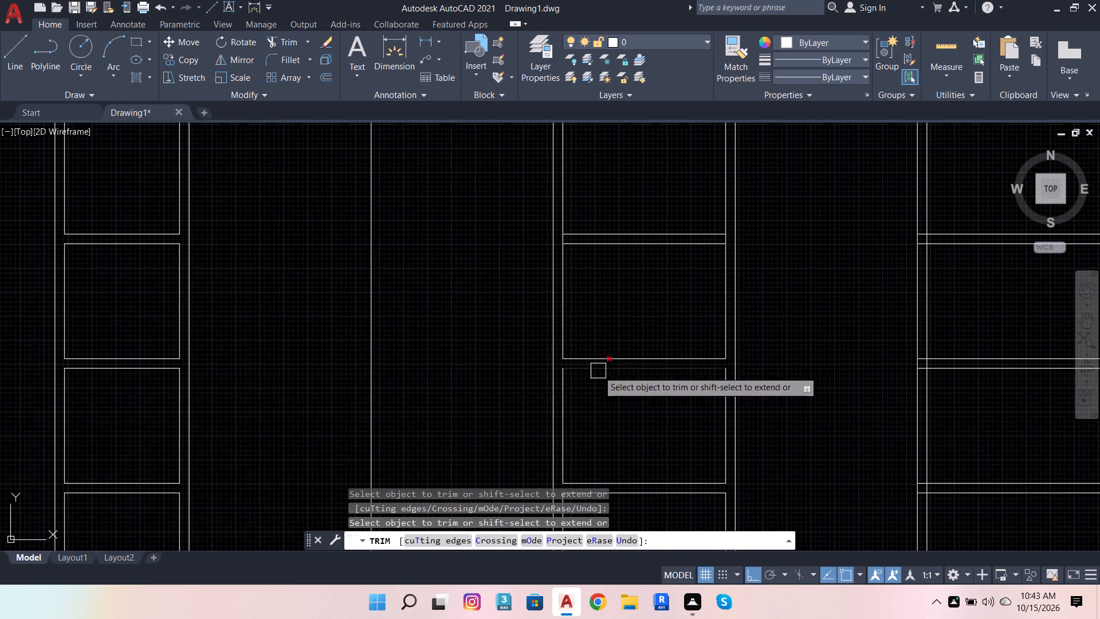
scroll(715, 240, up, 3)
click(747, 237)
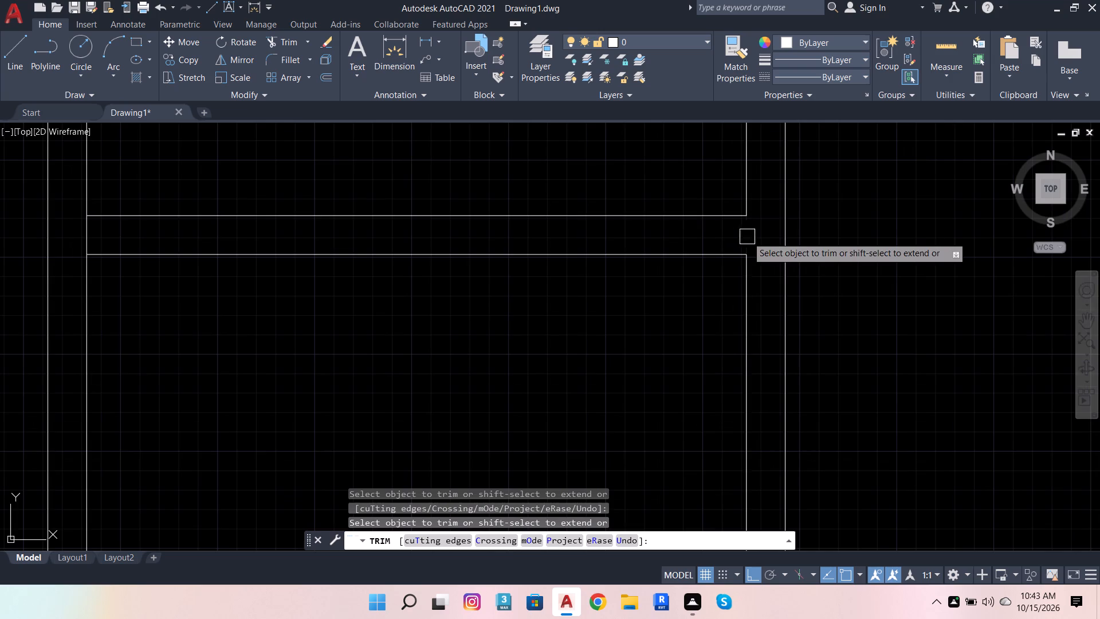
scroll(785, 296, down, 2)
scroll(499, 276, up, 3)
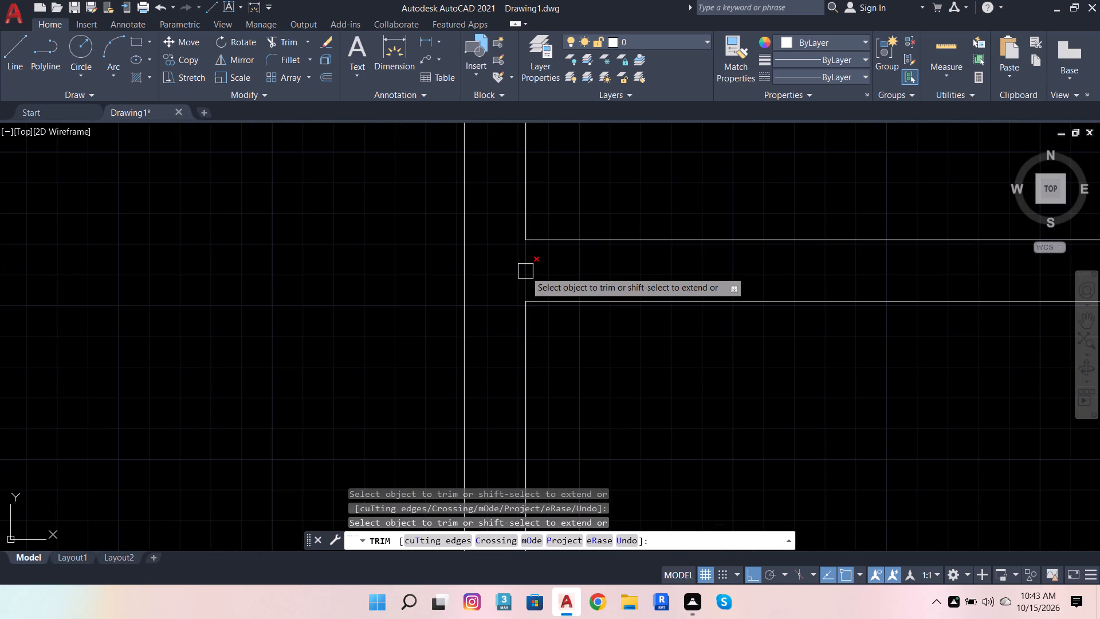
click(525, 271)
Trim all five shelves' lines out of the sixth bay, between the last double-line divider and the wardrobe's outer edge.
scroll(395, 255, down, 4)
scroll(488, 284, down, 2)
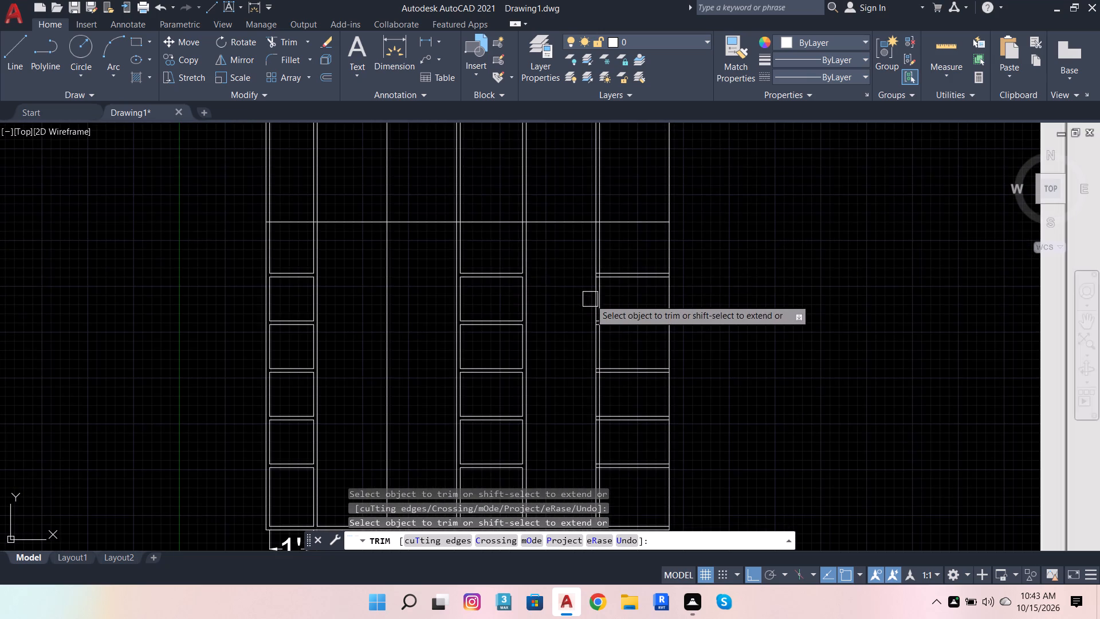
scroll(600, 293, up, 3)
scroll(610, 205, down, 3)
drag(630, 191, 617, 328)
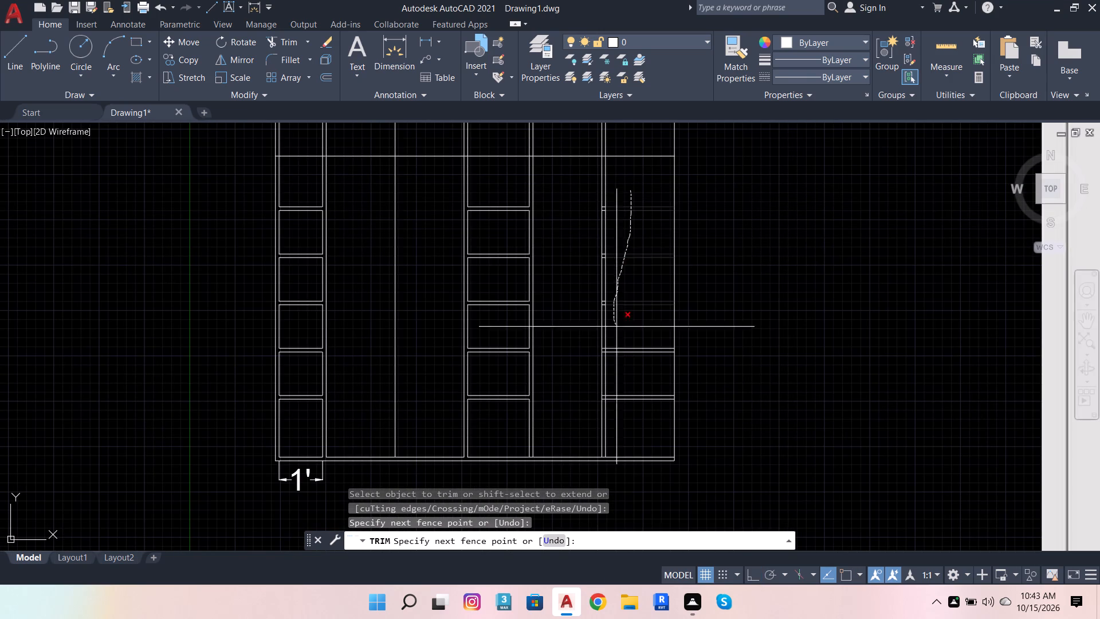
drag(617, 328, 643, 423)
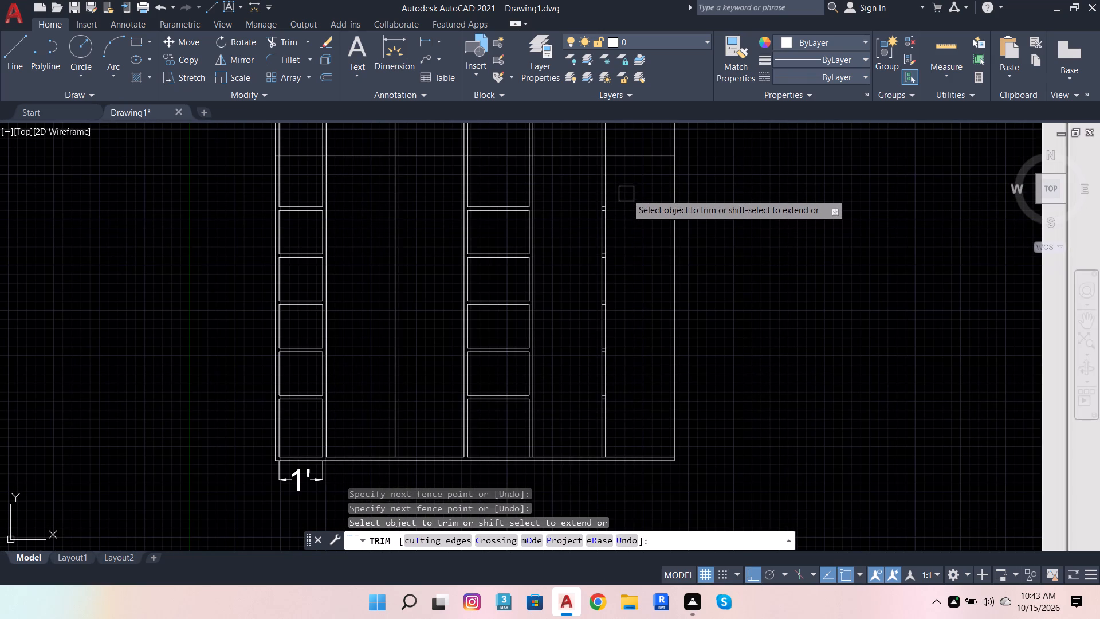
Trim the three upper shelves' lines where they overlap the double-line divider between the fifth and sixth bays.
scroll(616, 193, up, 3)
scroll(563, 258, up, 3)
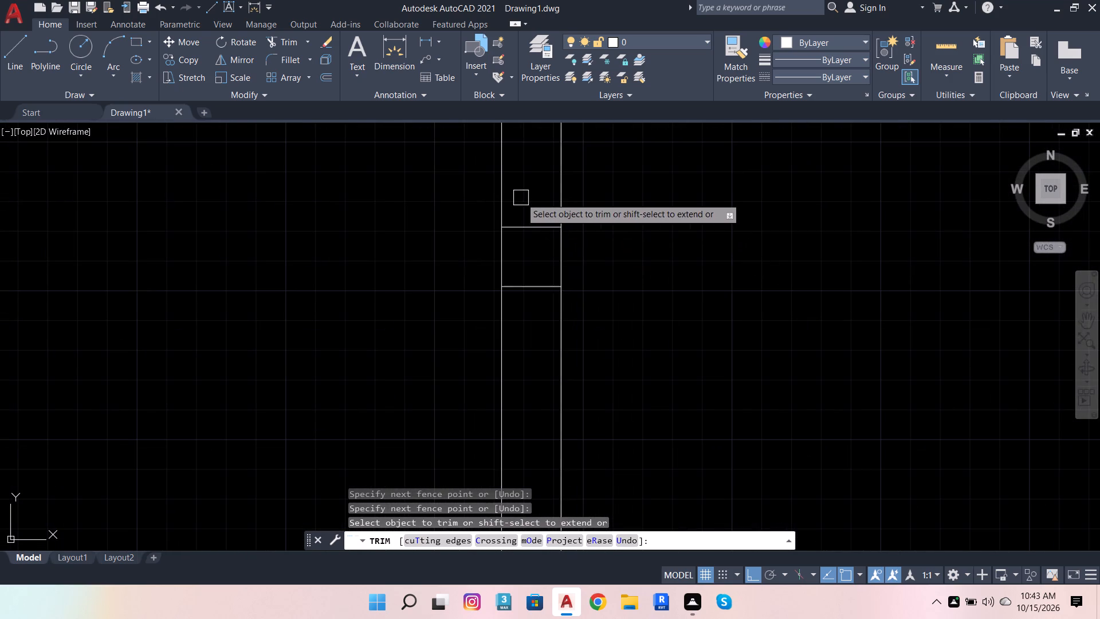
drag(524, 200, 527, 346)
scroll(626, 194, down, 6)
scroll(617, 265, up, 3)
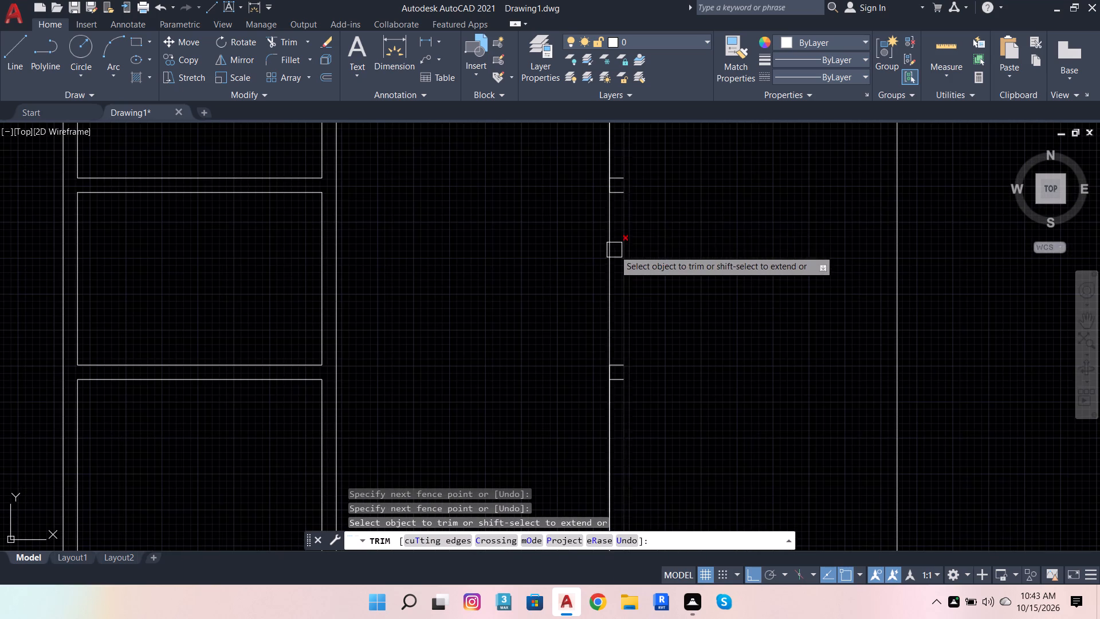
scroll(616, 160, up, 1)
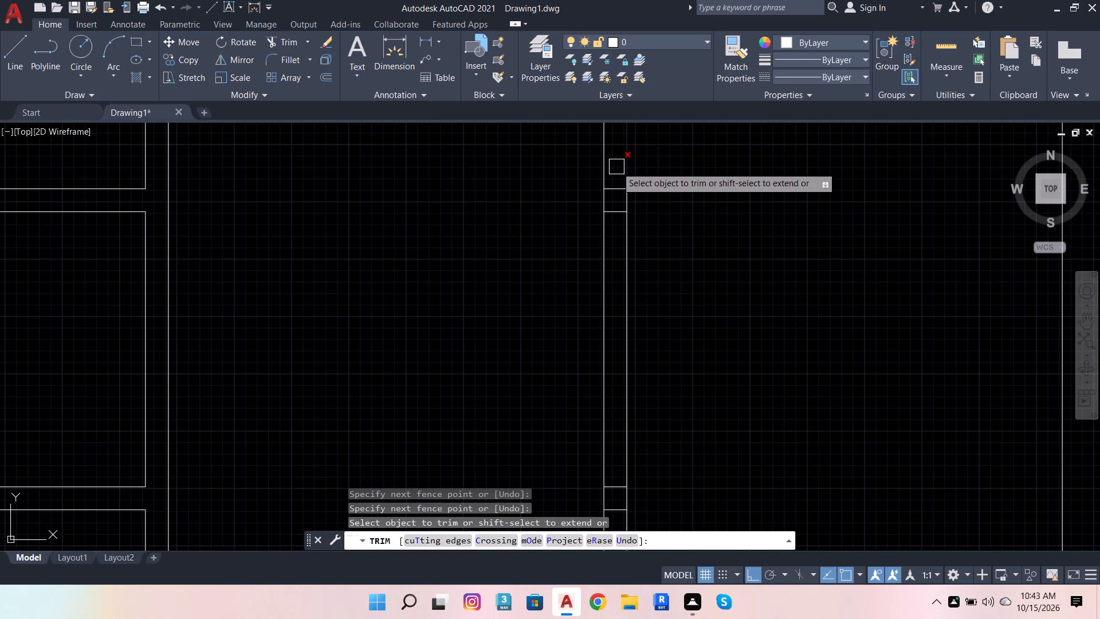
drag(616, 167, 620, 250)
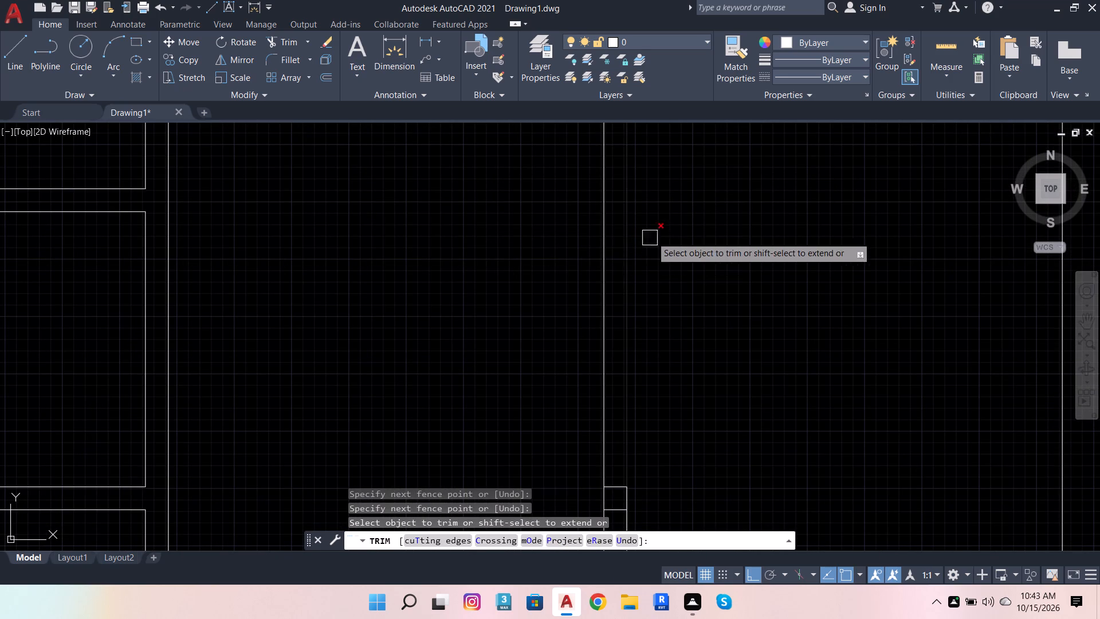
scroll(682, 217, down, 3)
scroll(675, 301, up, 4)
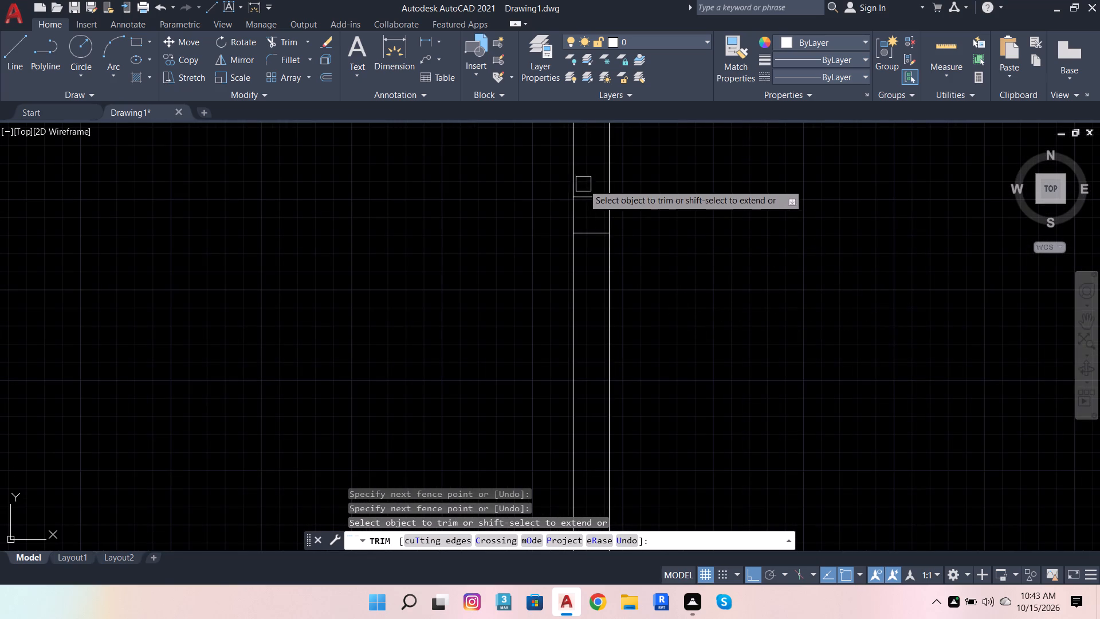
click(583, 181)
click(598, 260)
scroll(660, 165, down, 1)
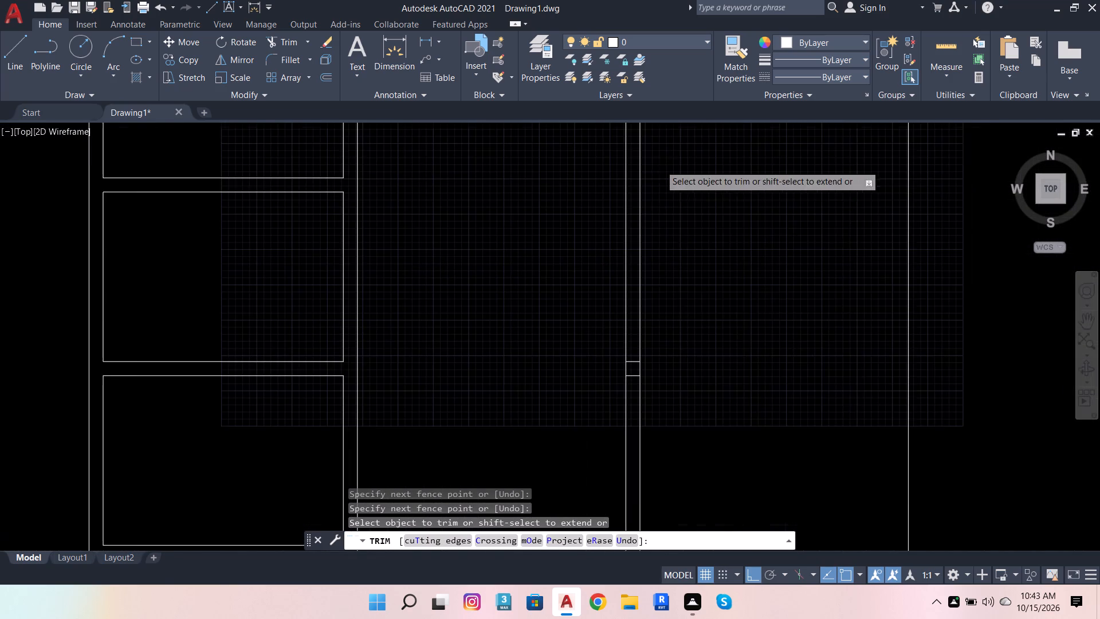
Trim the two lower shelves' lines where they overlap the double-line divider between the fifth and sixth bays.
scroll(660, 165, down, 1)
scroll(706, 286, down, 2)
scroll(694, 347, up, 2)
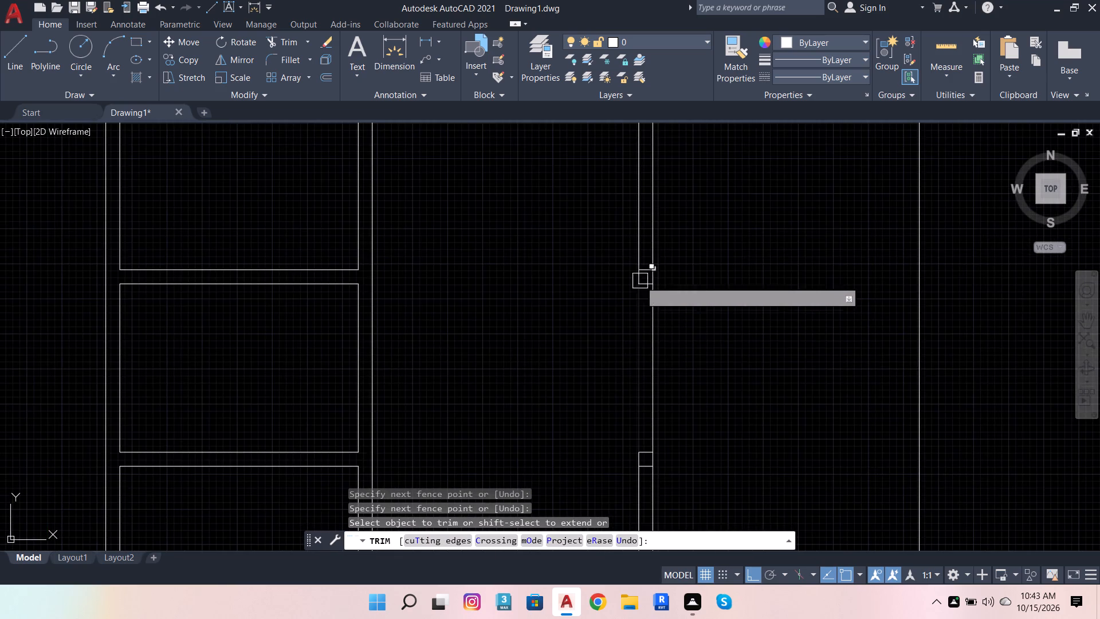
scroll(640, 278, up, 3)
click(642, 225)
click(663, 327)
scroll(913, 165, down, 4)
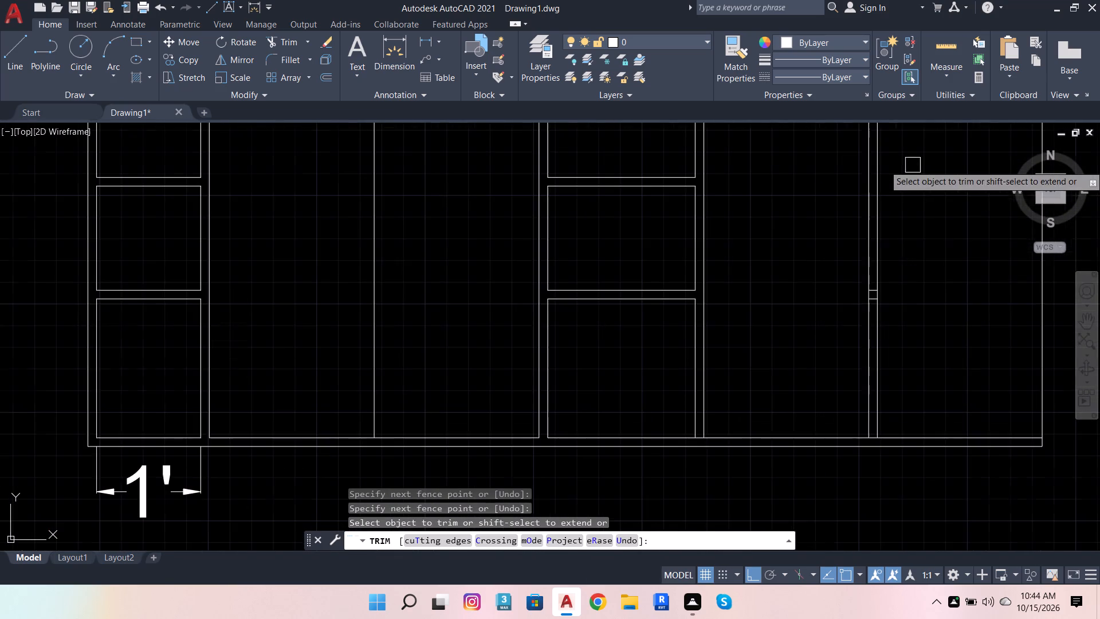
scroll(873, 296, up, 4)
click(851, 206)
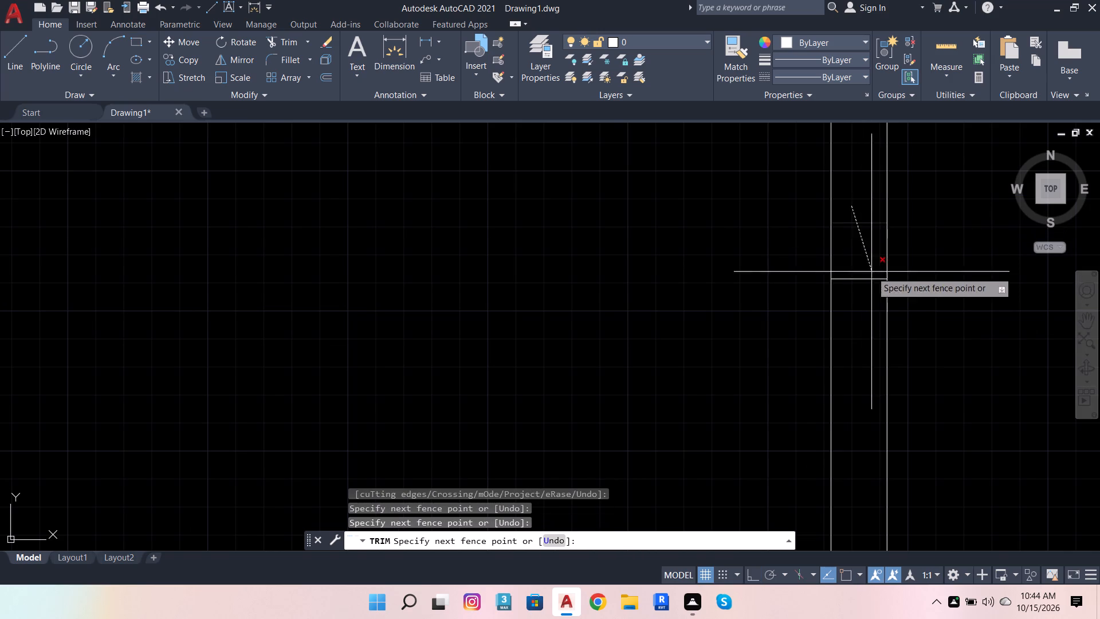
click(863, 291)
scroll(887, 237, down, 4)
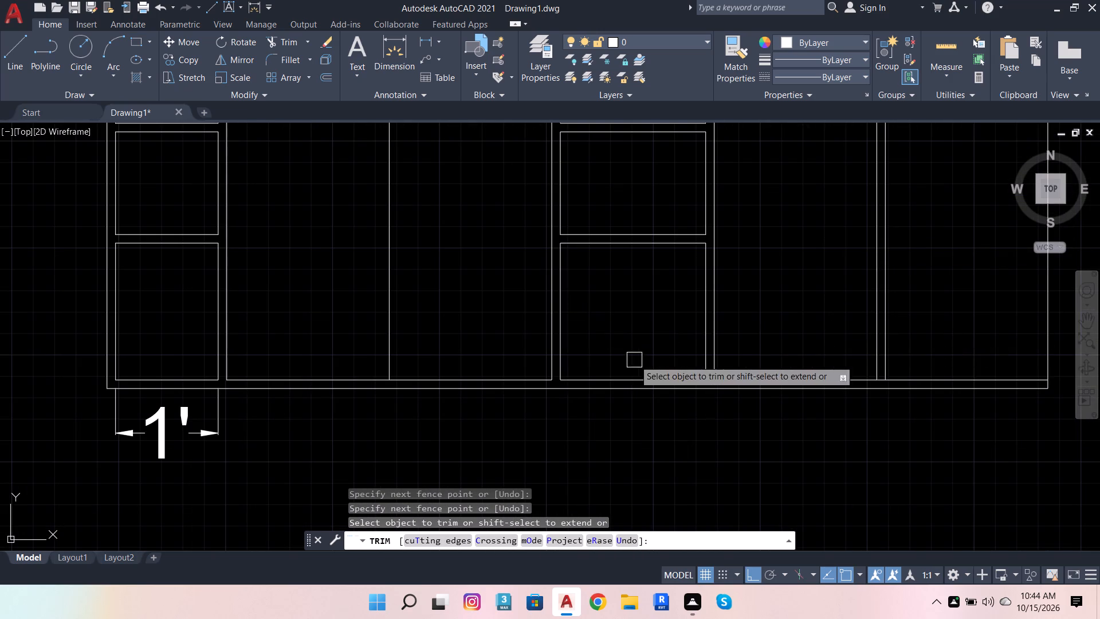
Trim the base's upper line where it crosses the double-line divider between the fourth and fifth bays.
scroll(661, 386, up, 3)
click(781, 366)
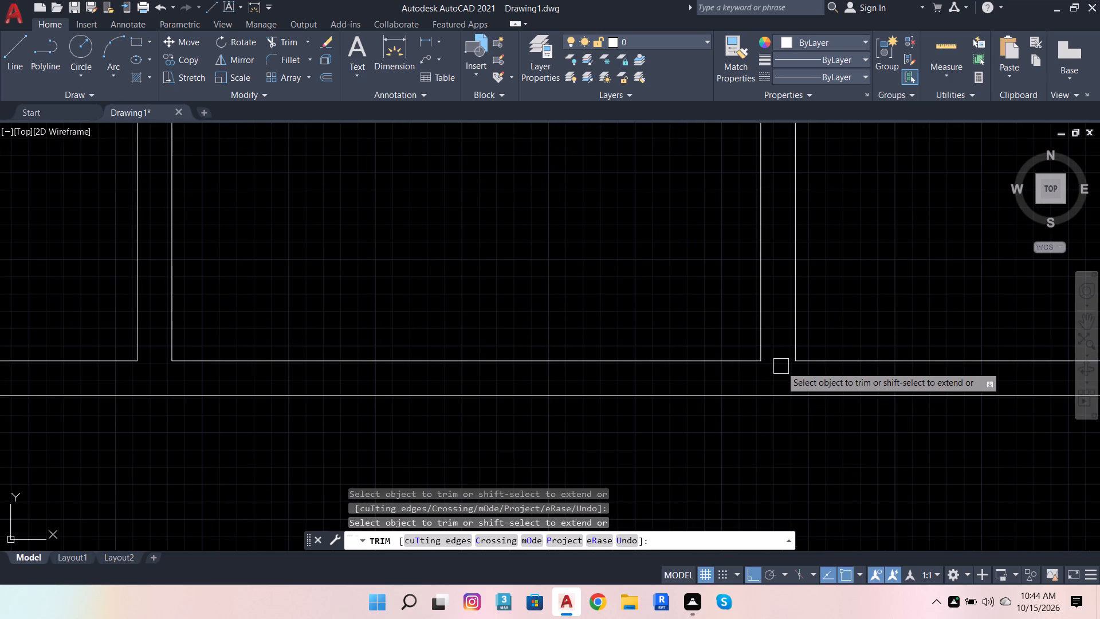
scroll(394, 253, down, 2)
scroll(656, 305, down, 2)
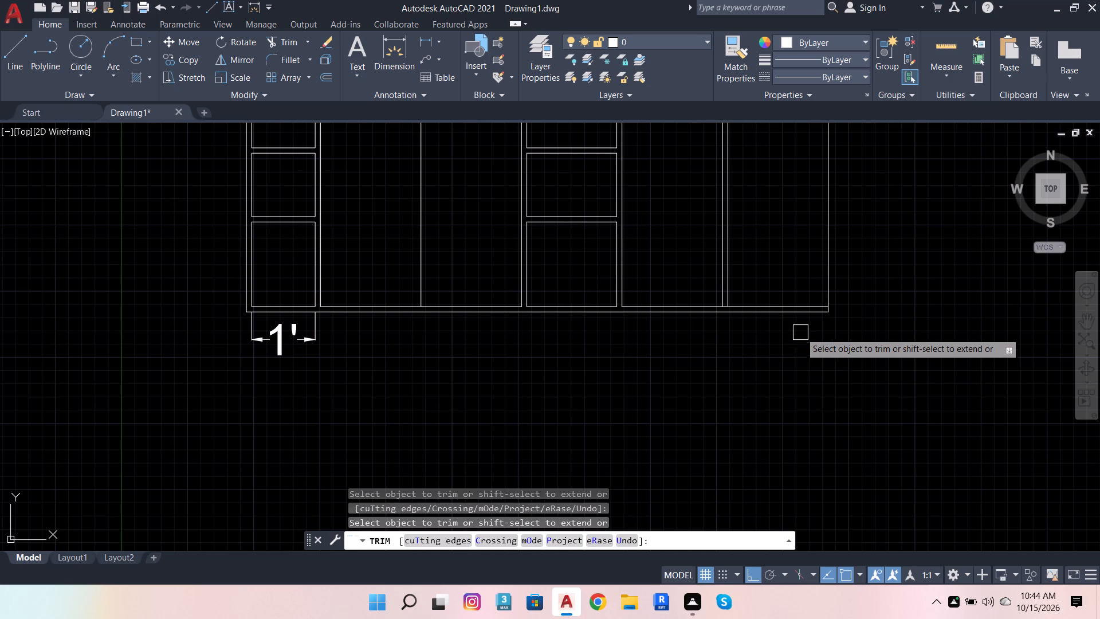
scroll(615, 394, down, 2)
scroll(660, 164, up, 1)
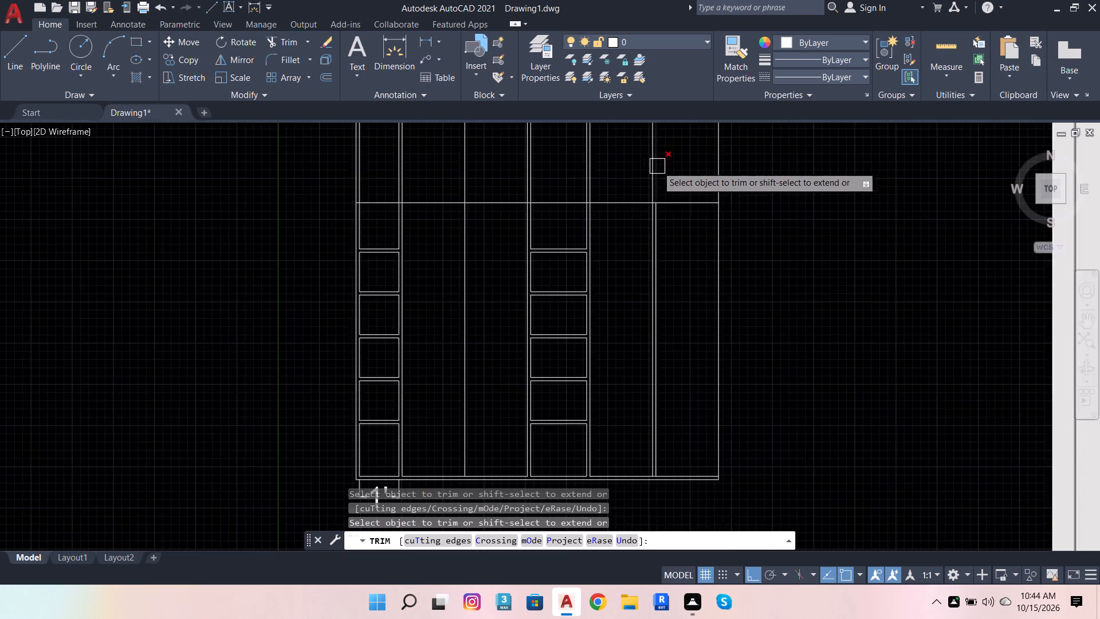
scroll(656, 167, up, 1)
scroll(543, 219, up, 2)
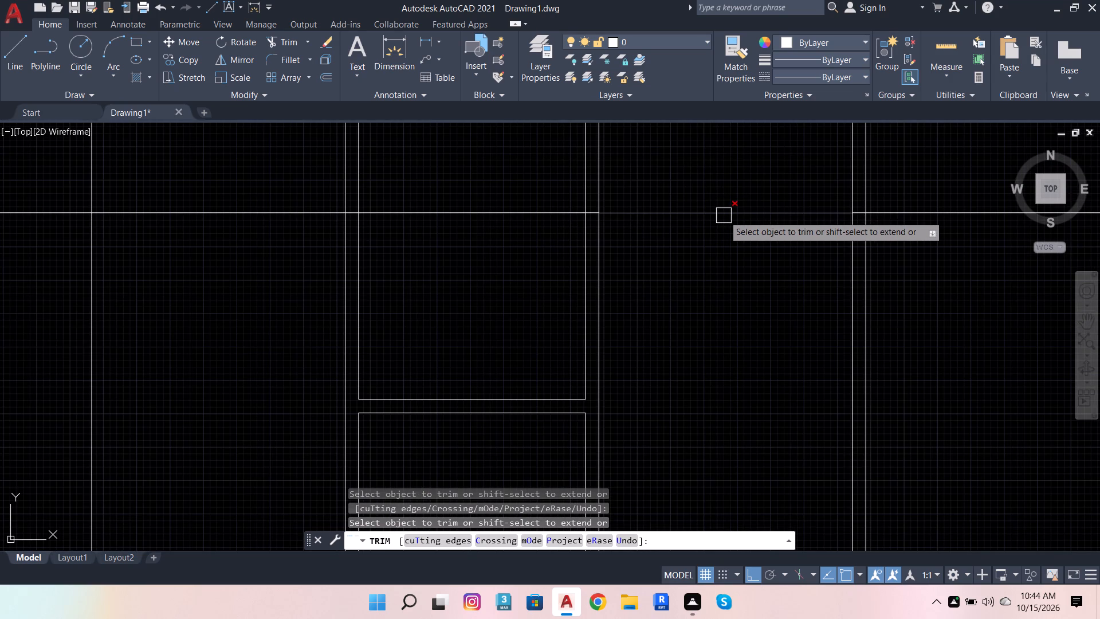
scroll(717, 254, down, 2)
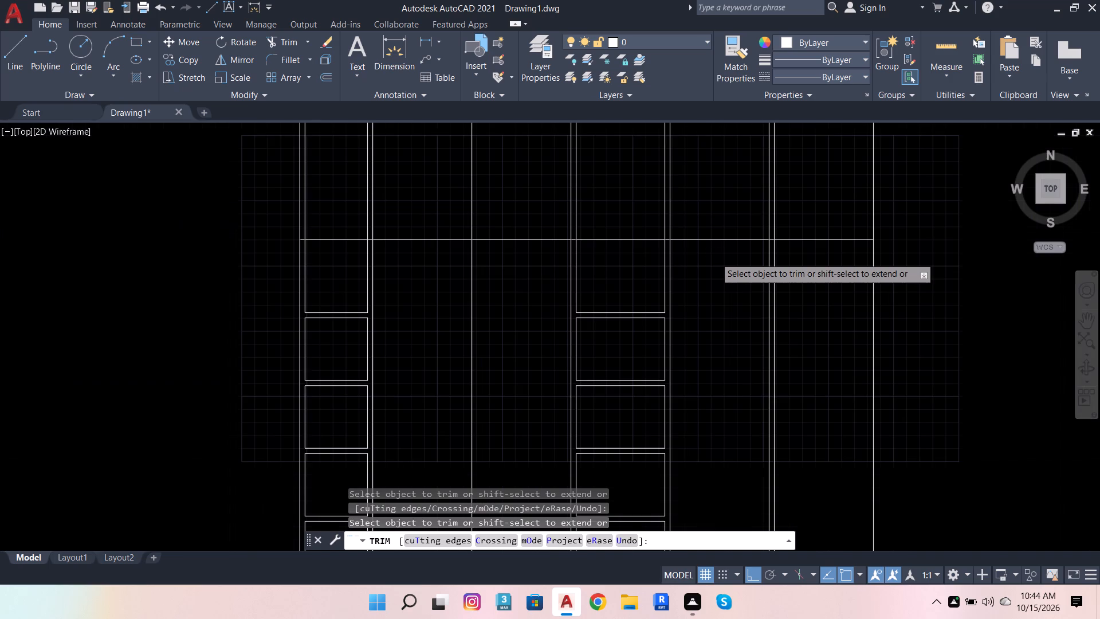
key(Escape)
key(Escape)
key(Escape)
key(Escape)
key(Escape)
key(Escape)
key(Escape)
Offset the full-width horizontal line between the upper and lower compartments 1" downward.
click(703, 239)
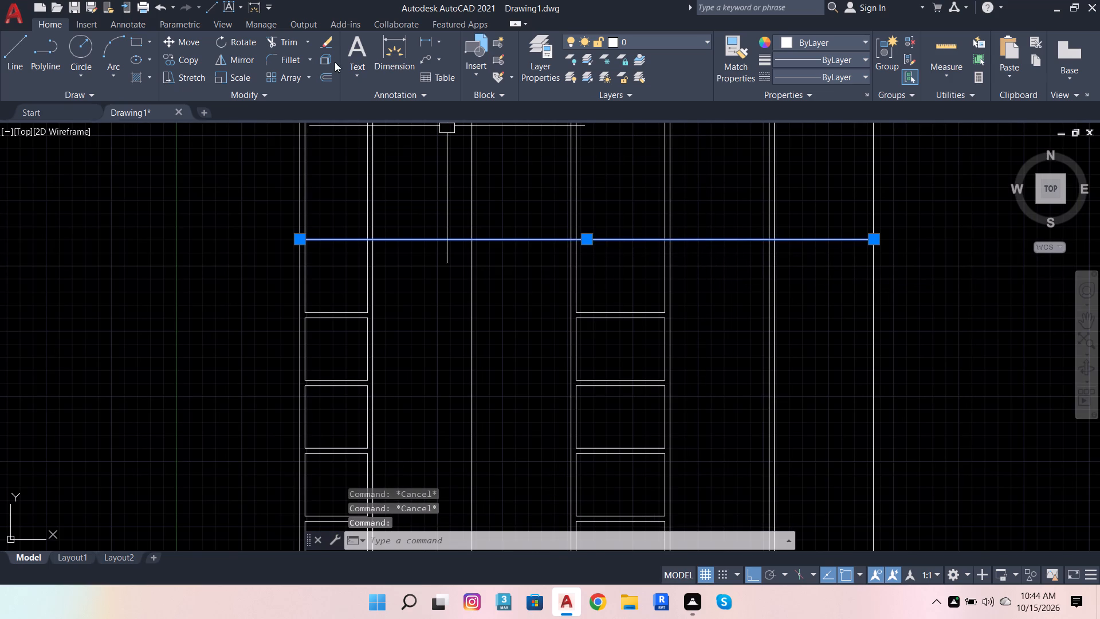
click(327, 70)
click(297, 240)
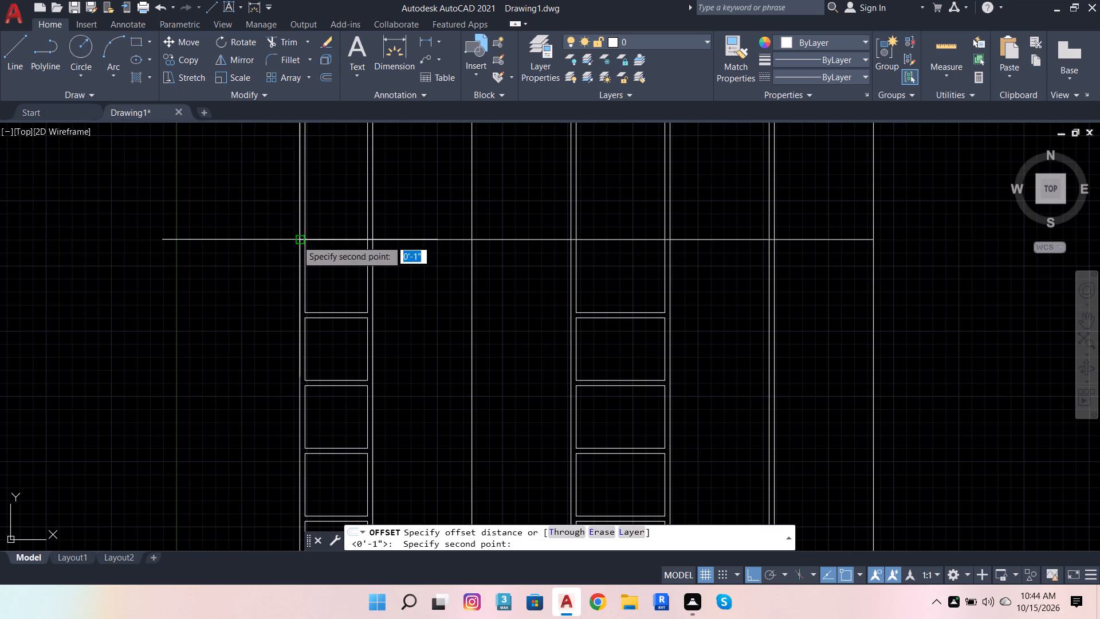
key(1)
key(Return)
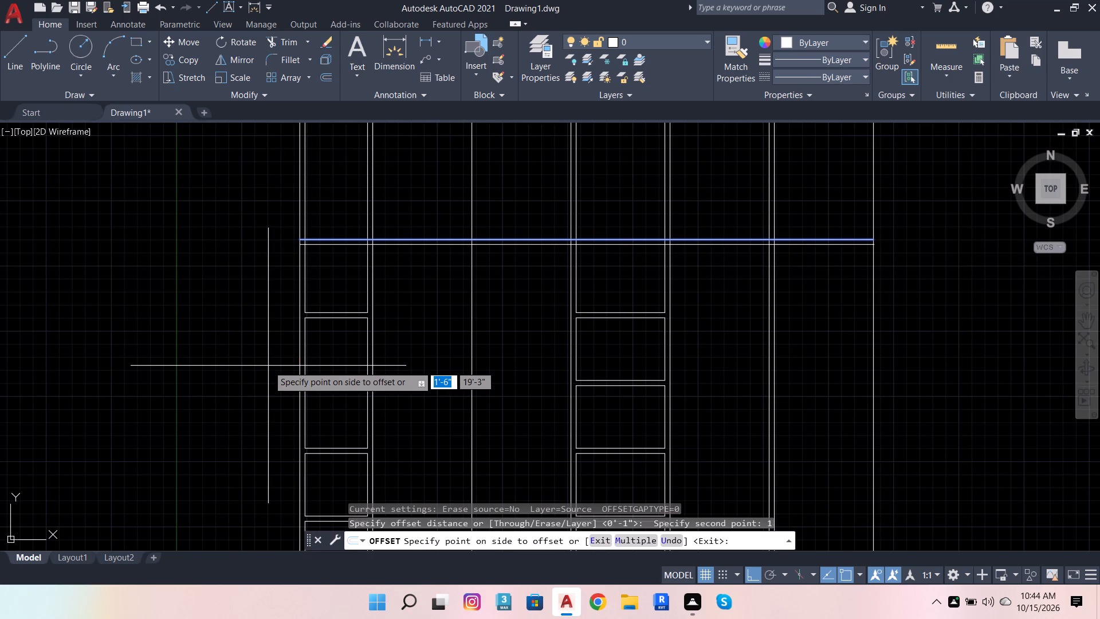
click(268, 365)
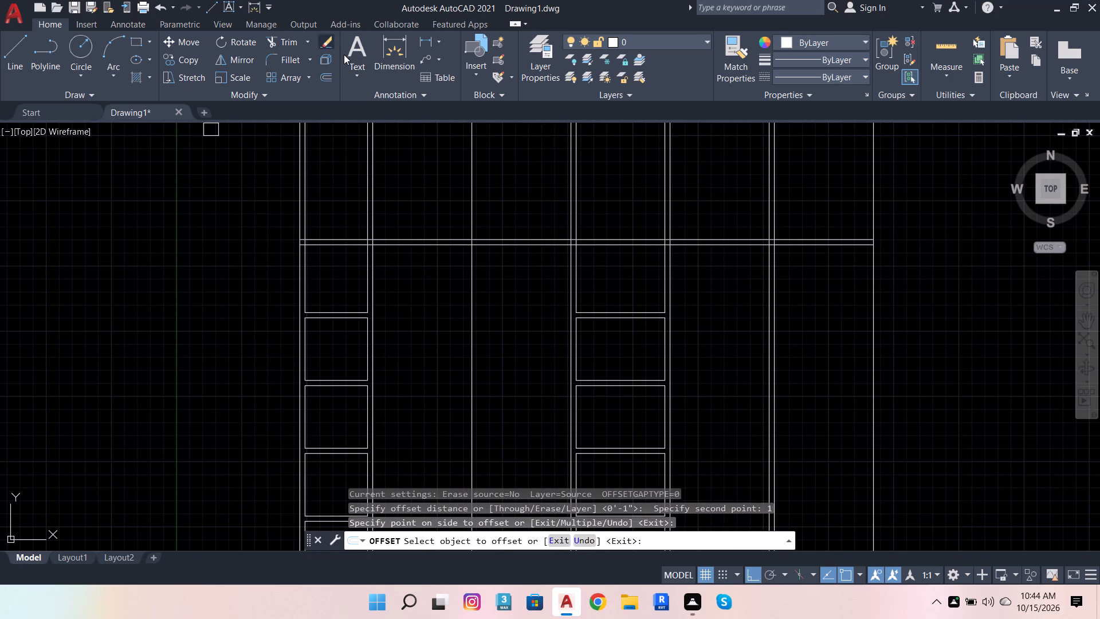
Trim the overlaps of the new double horizontal line with the first bay's side lines at both upper corners of its shelved column.
click(290, 40)
scroll(325, 242, up, 1)
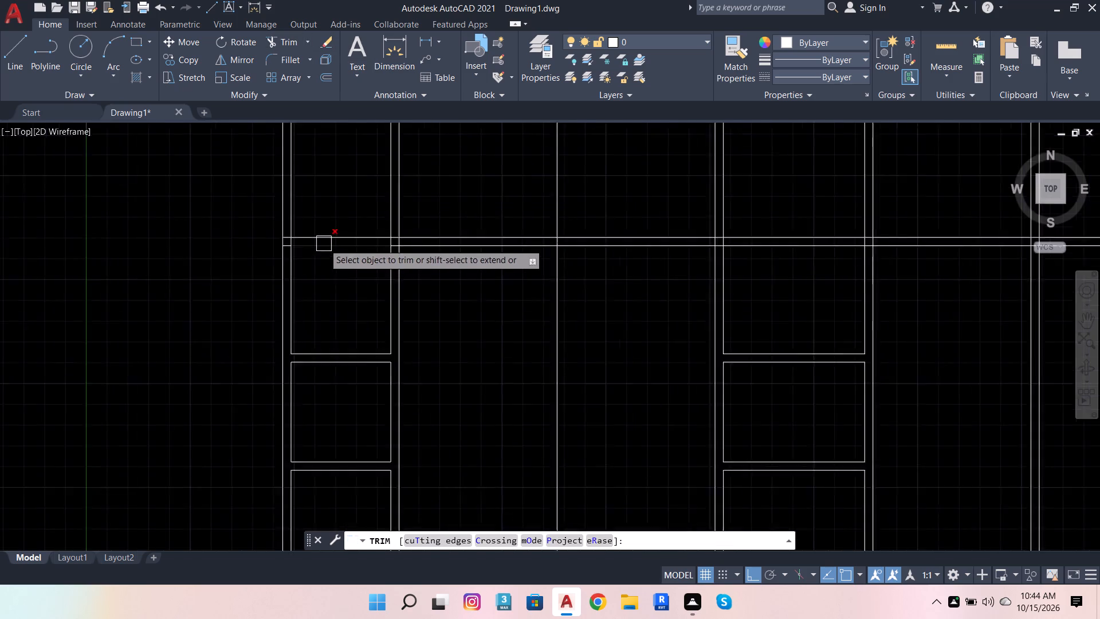
scroll(324, 244, up, 3)
click(170, 243)
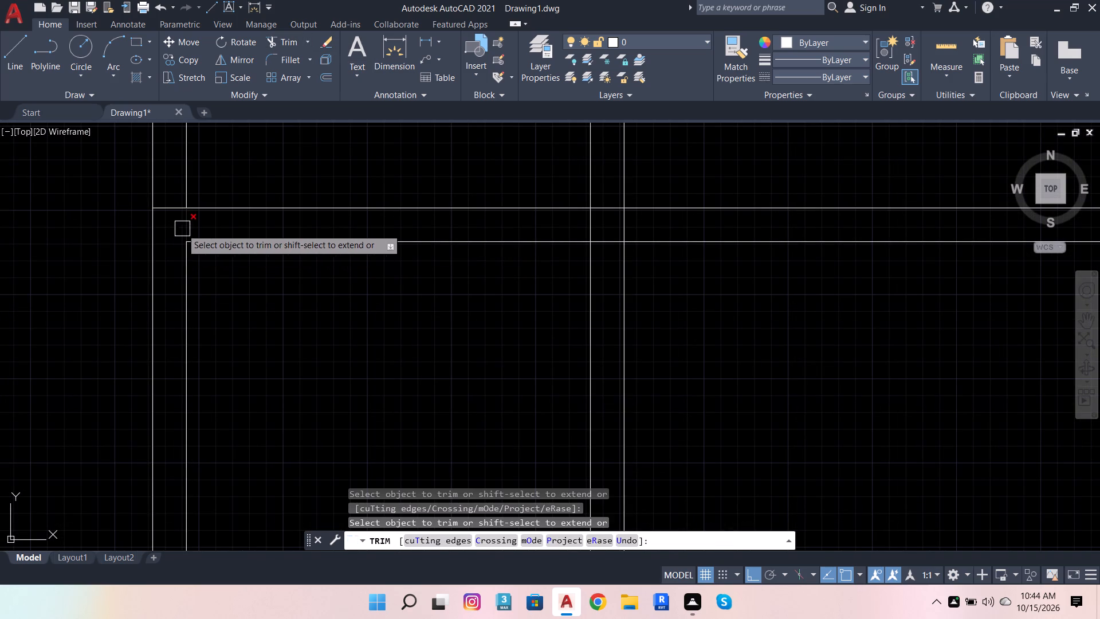
click(184, 227)
click(590, 226)
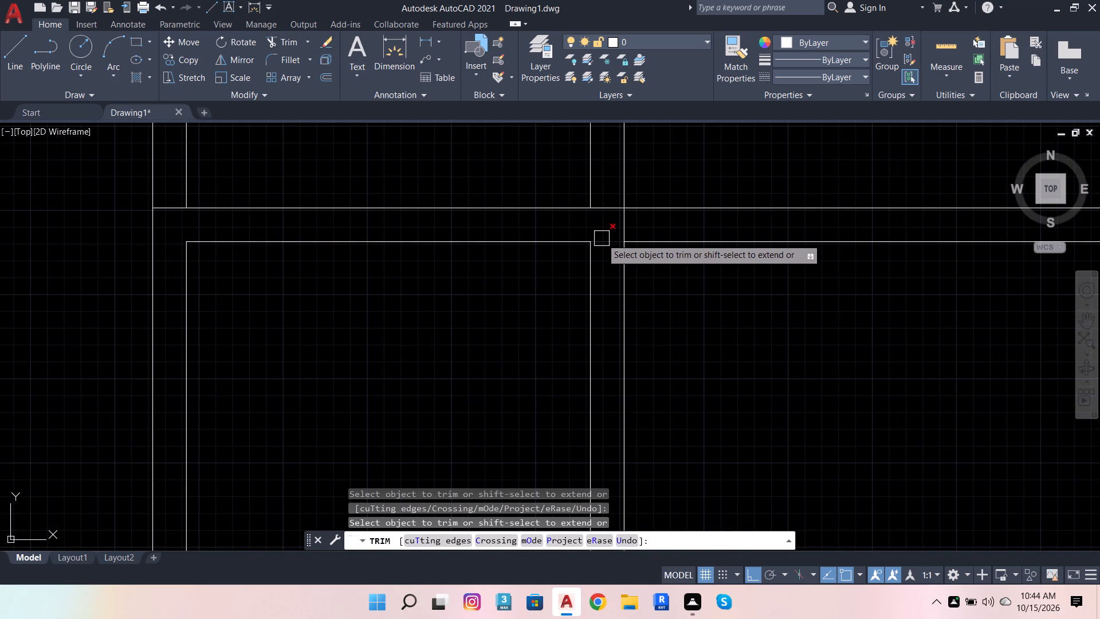
click(602, 238)
Trim the overlaps of the double horizontal line with the fourth bay's double-line dividers at both upper corners of its shelved column.
scroll(429, 232, down, 4)
scroll(671, 242, up, 4)
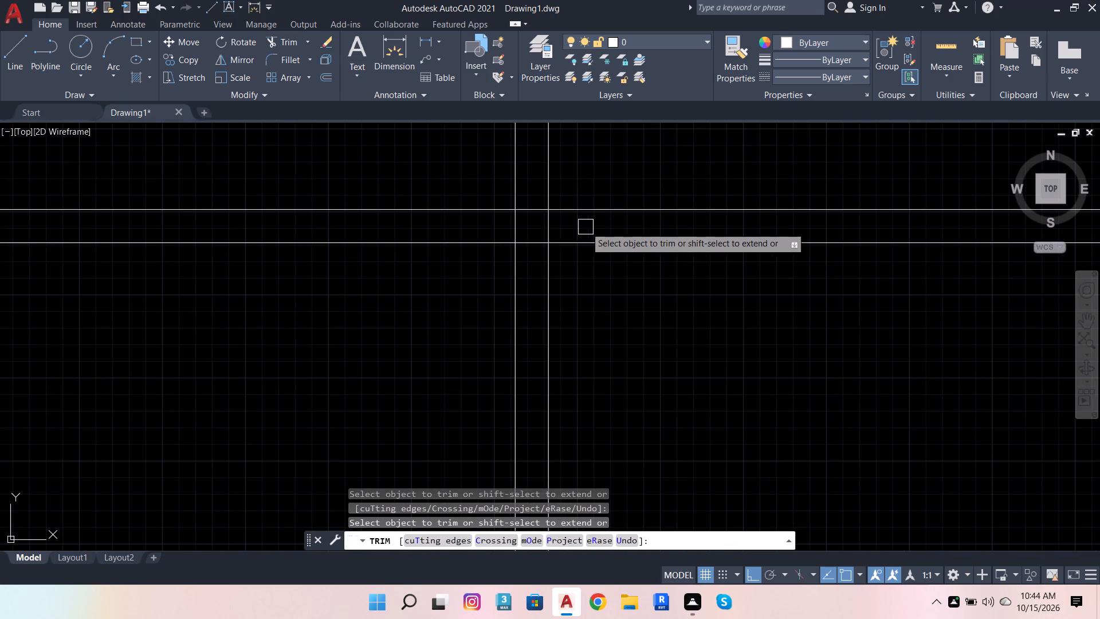
click(552, 228)
click(529, 245)
scroll(356, 271, down, 3)
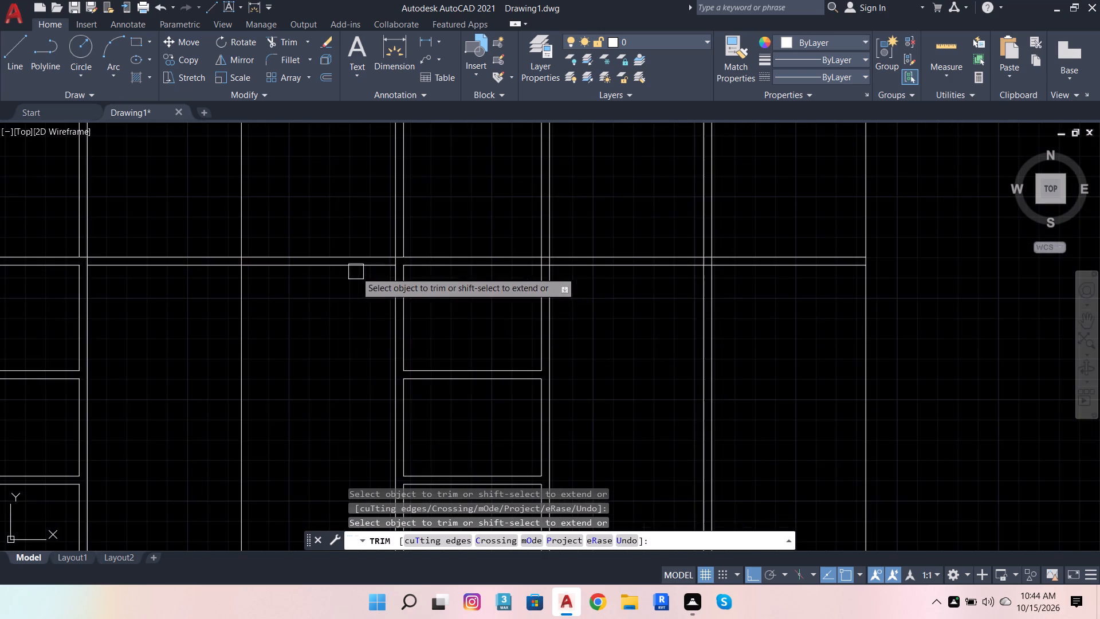
scroll(541, 264, up, 4)
click(543, 263)
click(524, 248)
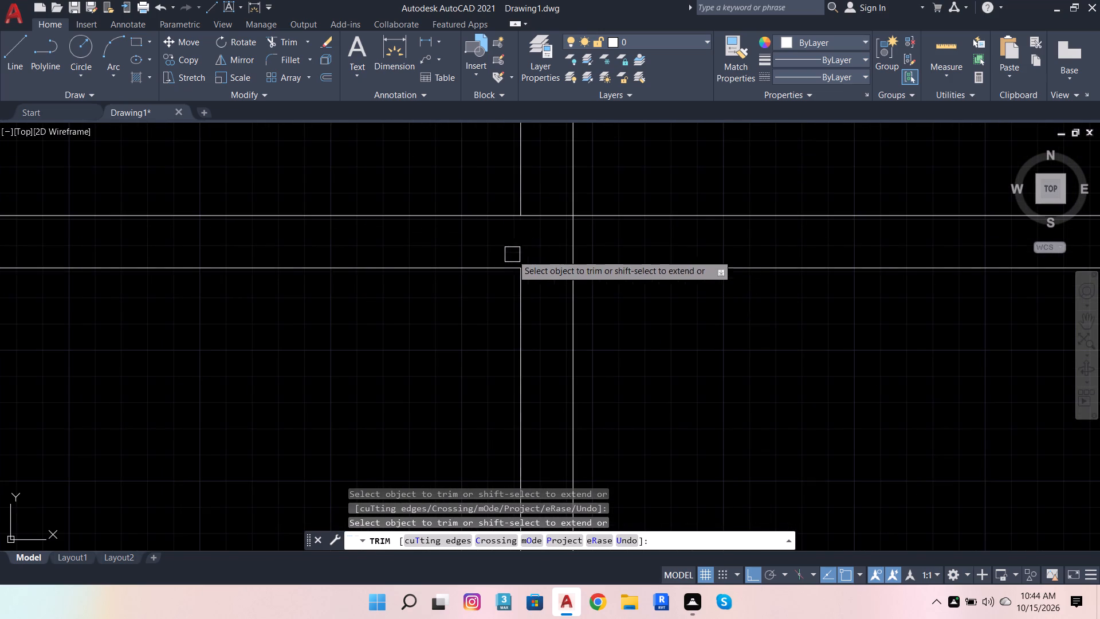
scroll(485, 276, down, 2)
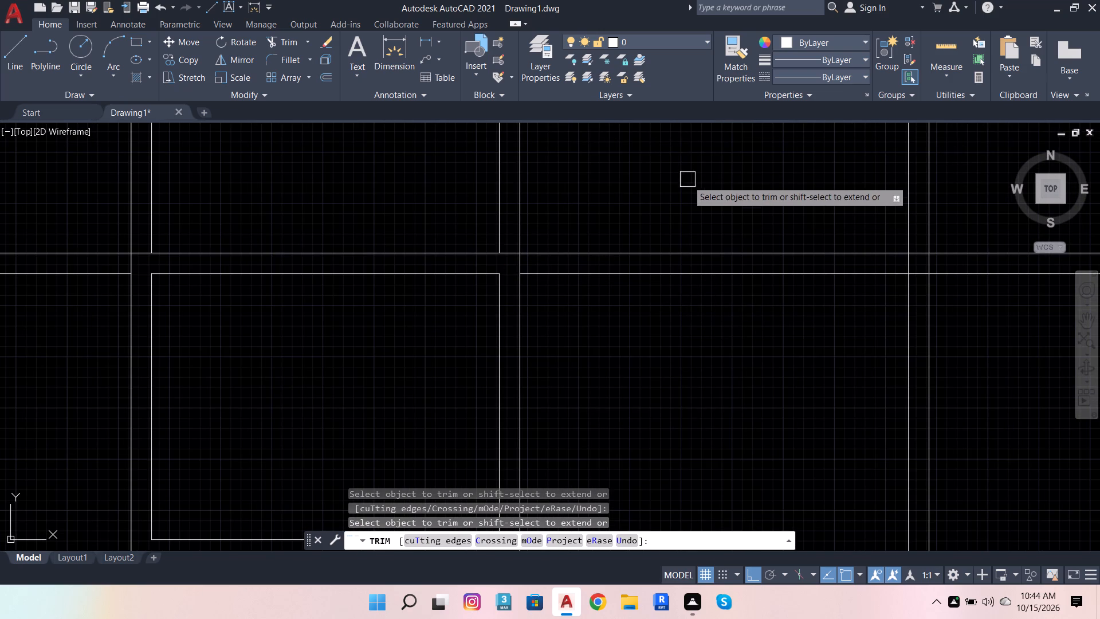
key(Escape)
Erase the offset line's remaining segments across the second and third bays and across the fifth and sixth bays.
click(679, 277)
scroll(757, 191, down, 3)
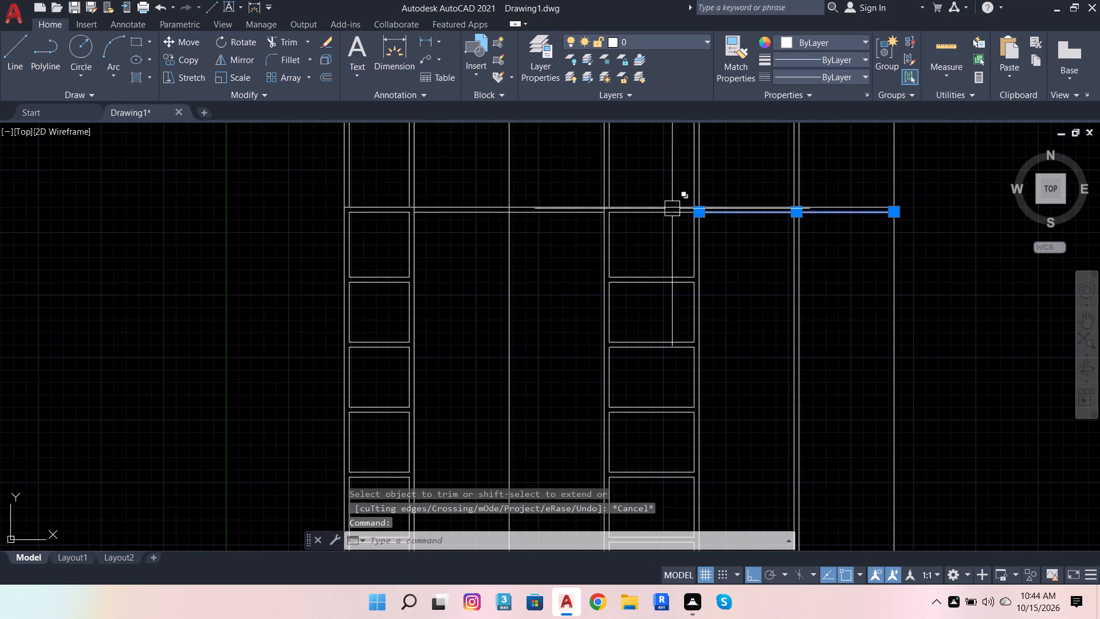
scroll(521, 211, up, 3)
click(521, 211)
scroll(562, 266, down, 1)
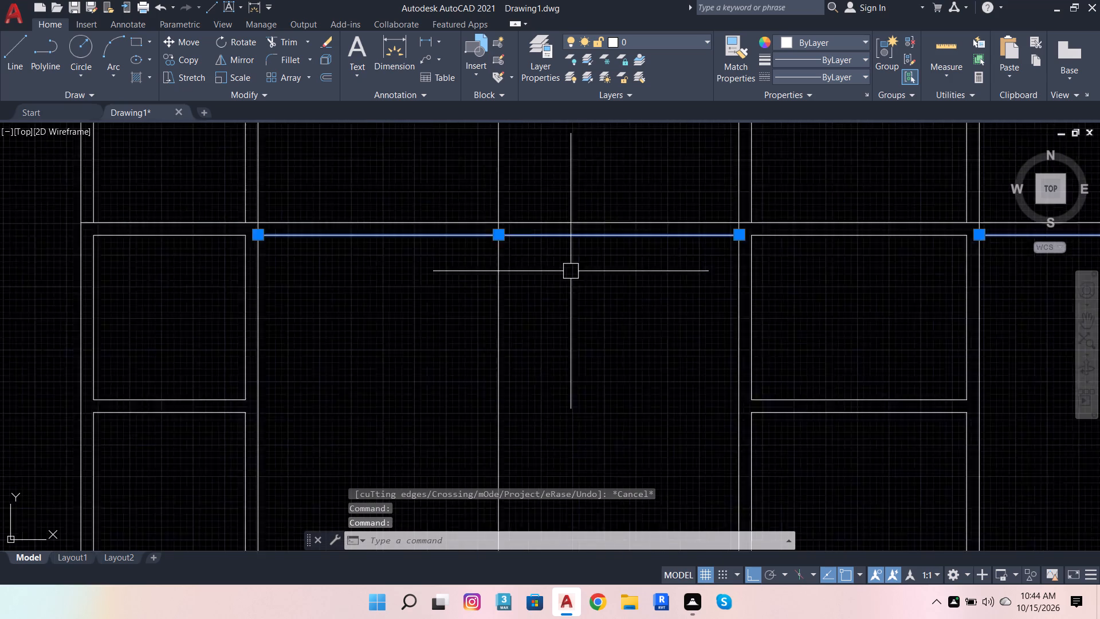
scroll(571, 272, down, 1)
key(Delete)
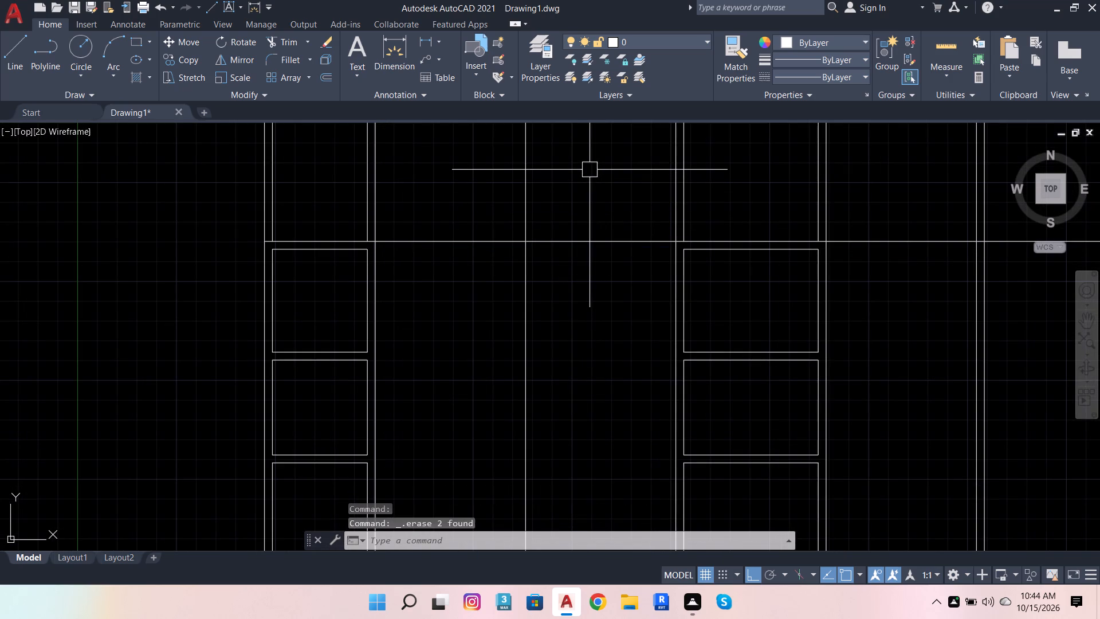
Compare the redrawn wardrobe's bays, base and upper compartments with the reference front elevation.
scroll(493, 229, down, 2)
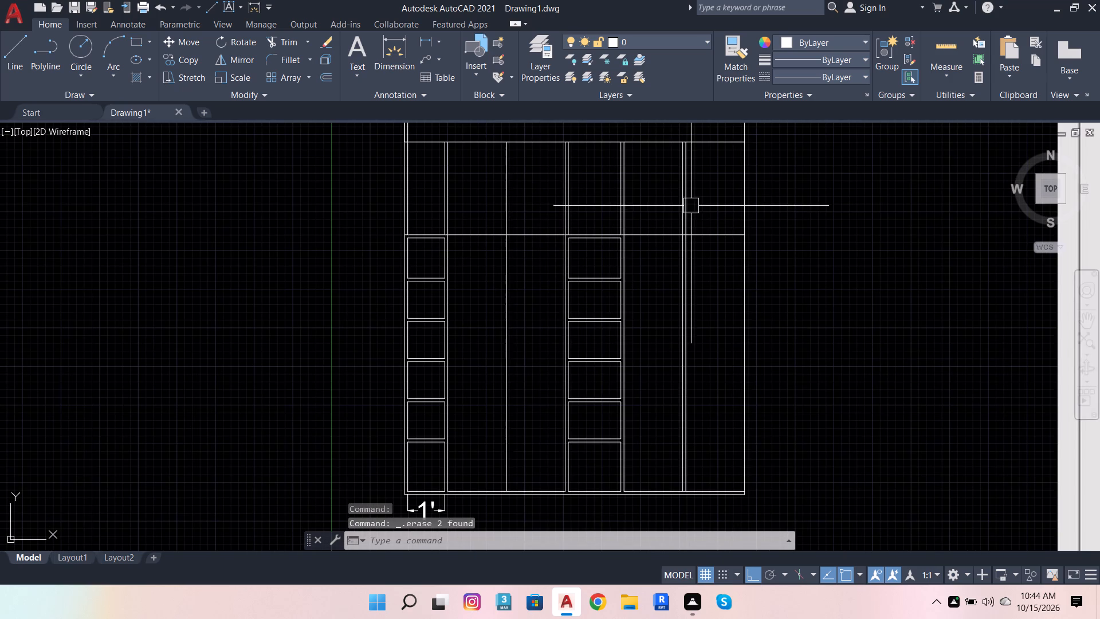
scroll(502, 290, down, 2)
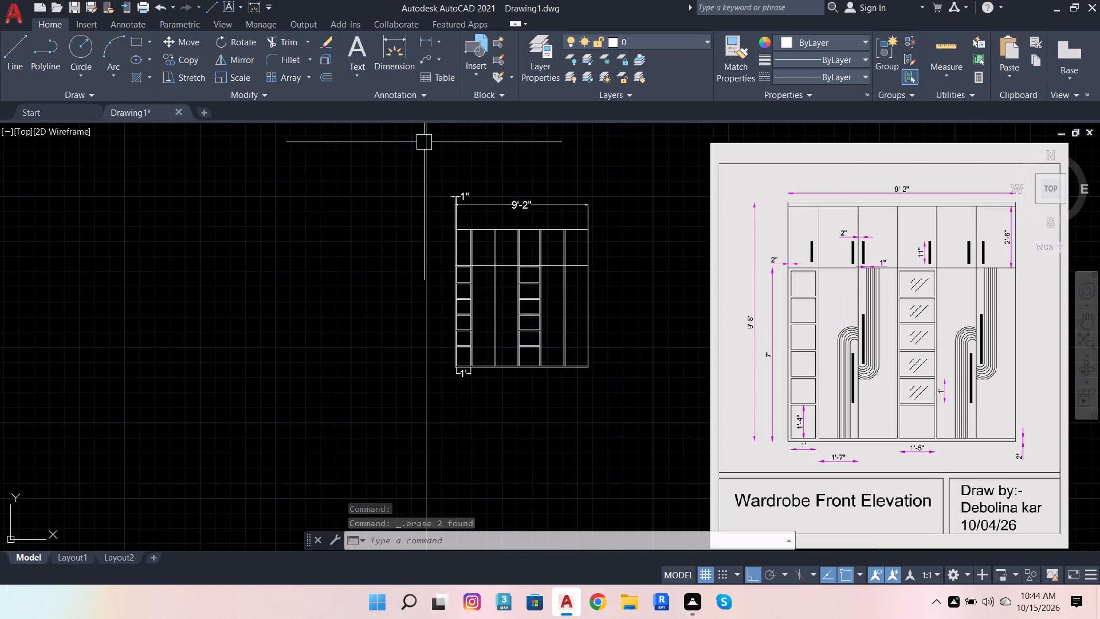
scroll(554, 389, up, 2)
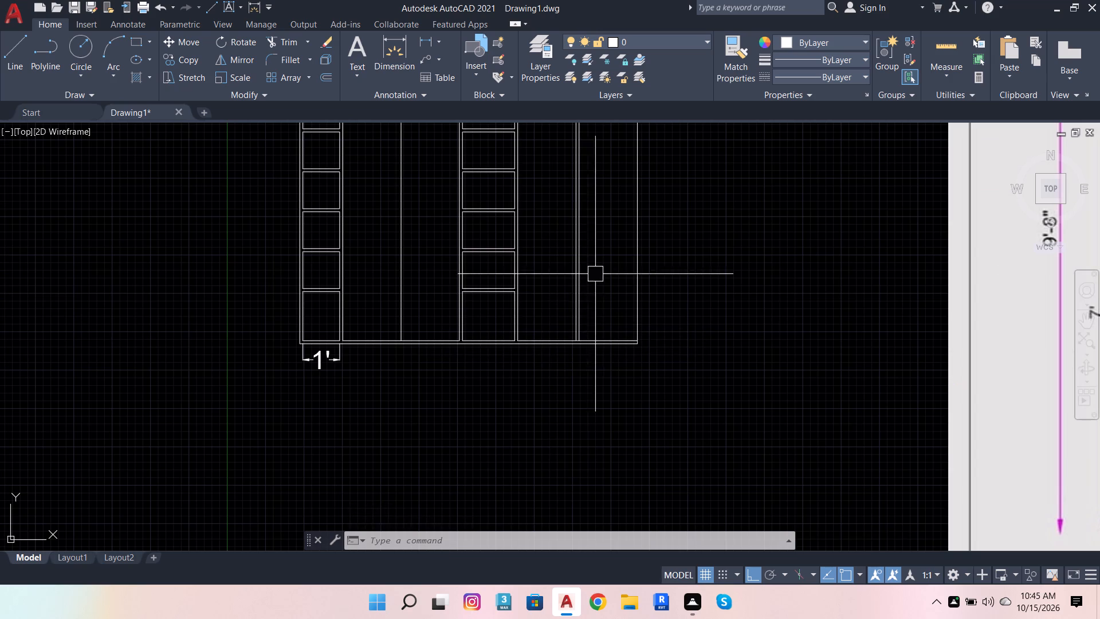
scroll(668, 140, down, 2)
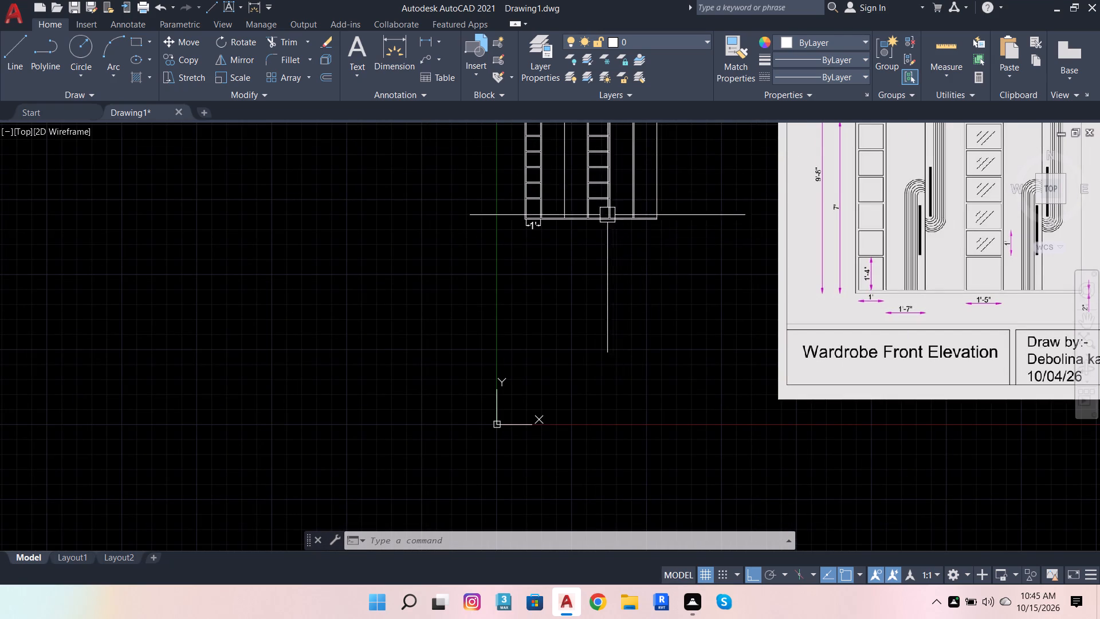
scroll(606, 203, up, 3)
scroll(697, 234, up, 2)
scroll(691, 273, down, 3)
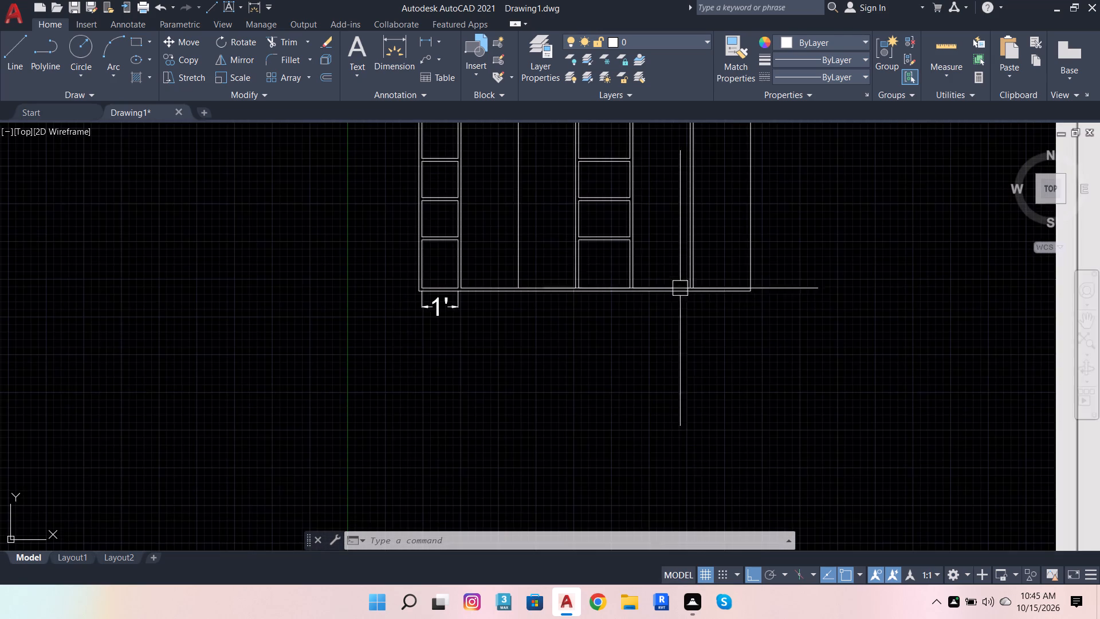
scroll(677, 326, down, 3)
scroll(678, 263, up, 3)
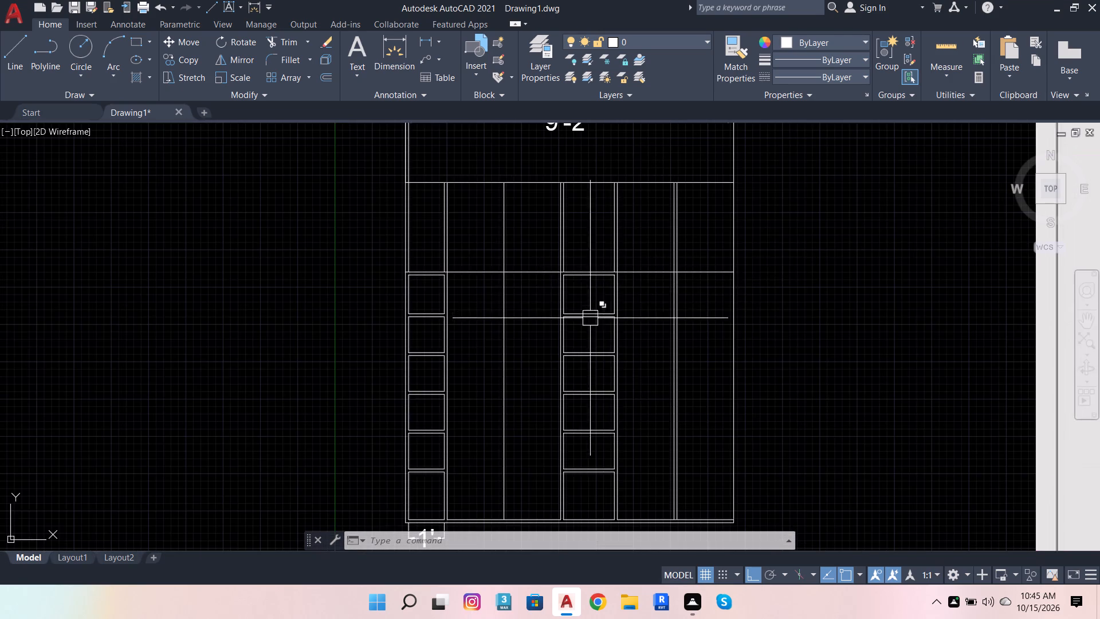
scroll(578, 343, down, 2)
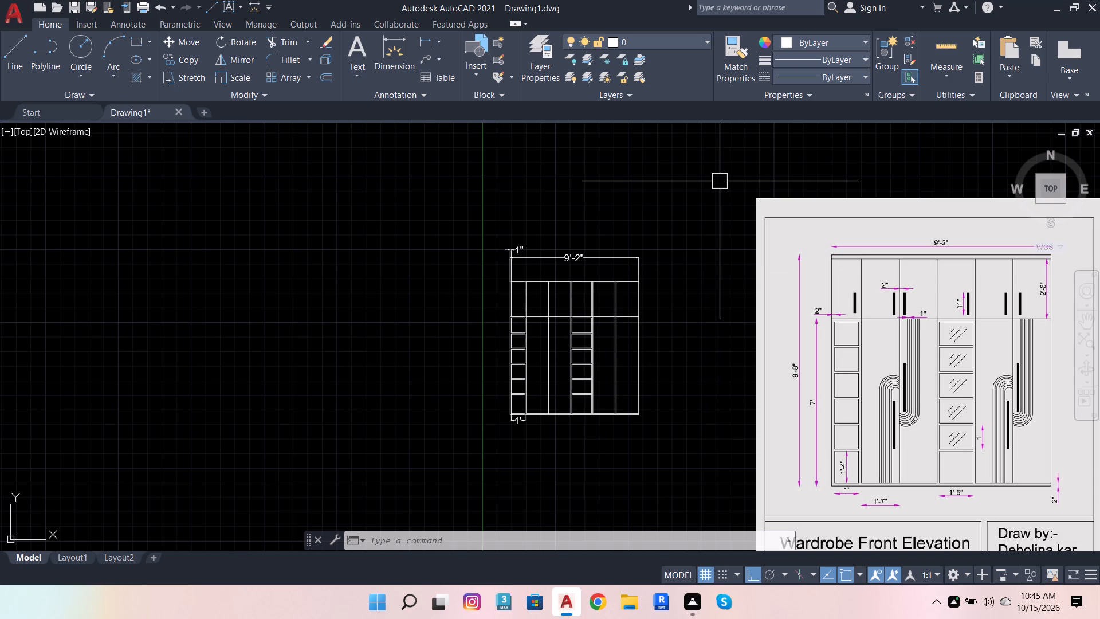
Trim the upper compartments' top horizontal line out of the fifth and sixth bays.
scroll(626, 309, up, 3)
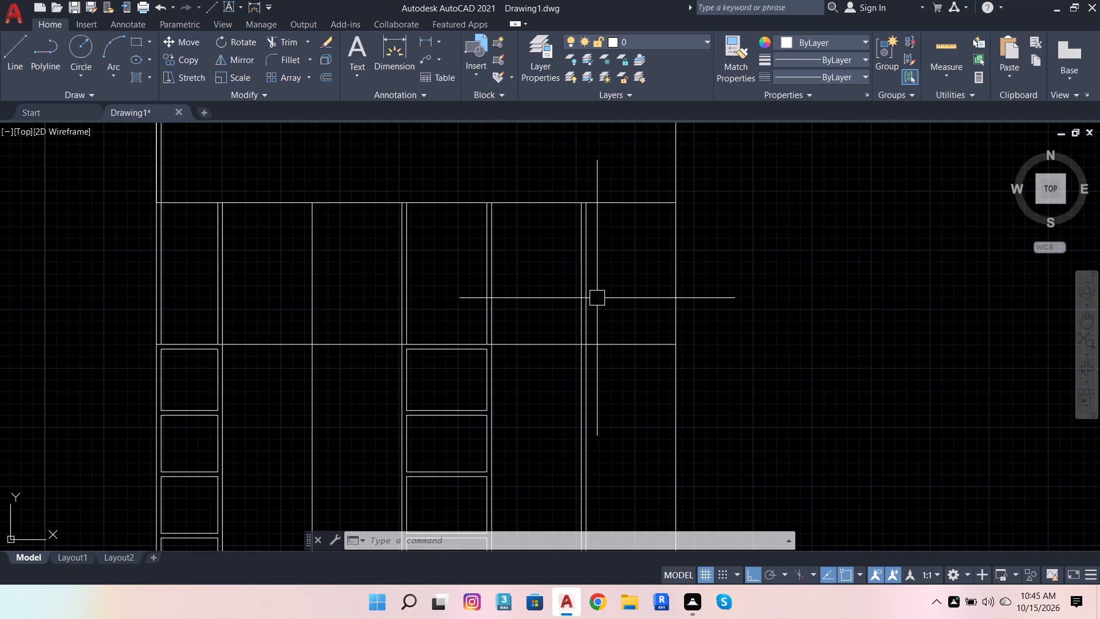
click(596, 298)
click(613, 271)
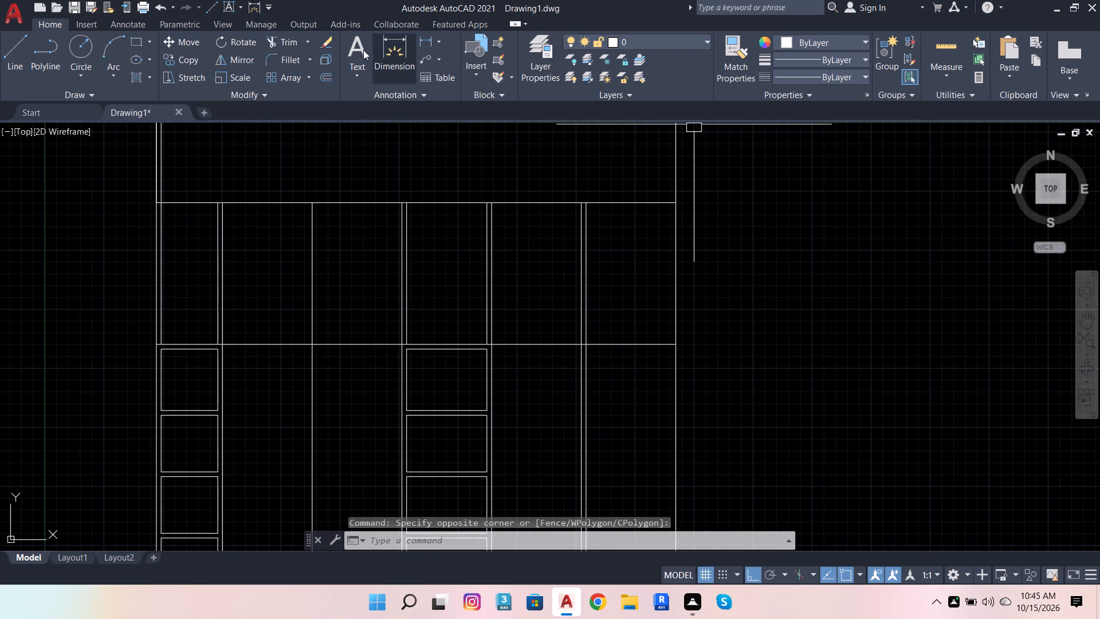
click(298, 38)
click(539, 206)
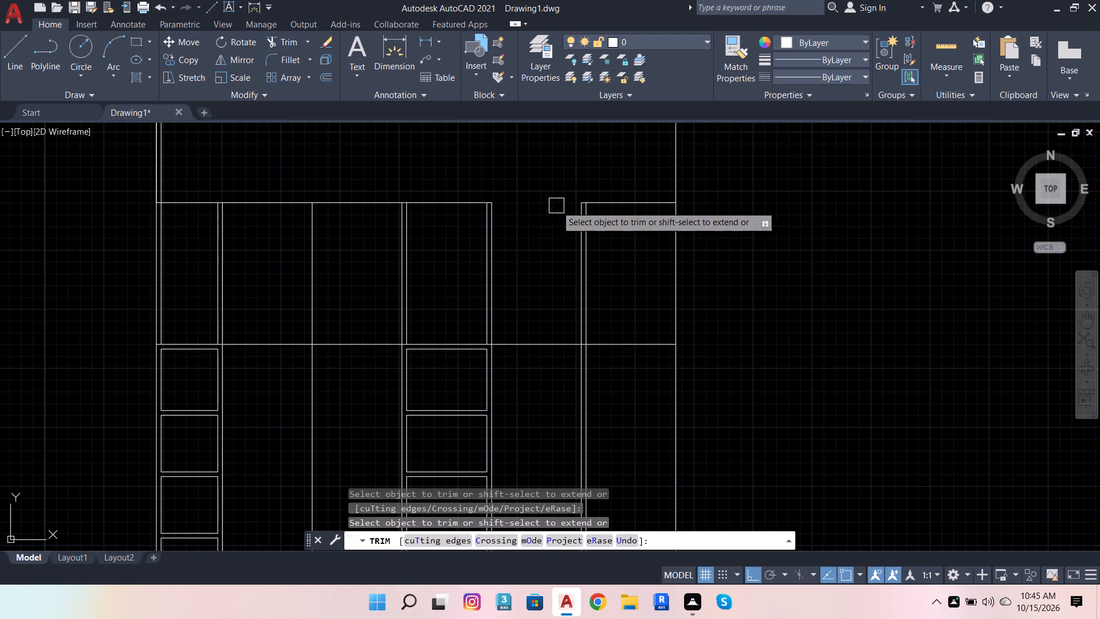
click(639, 205)
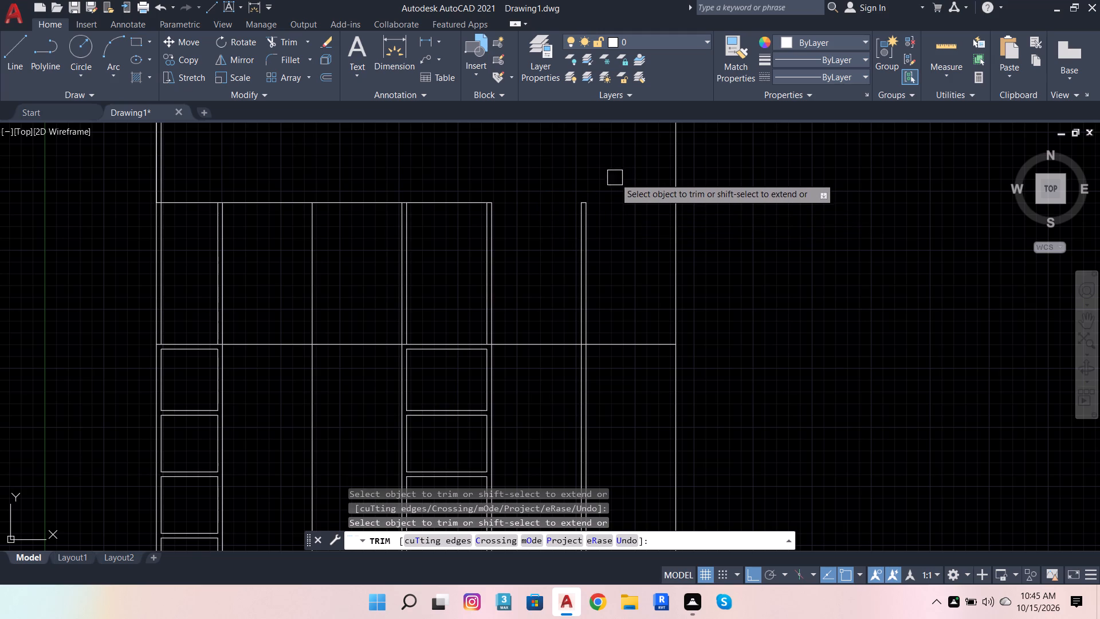
key(Escape)
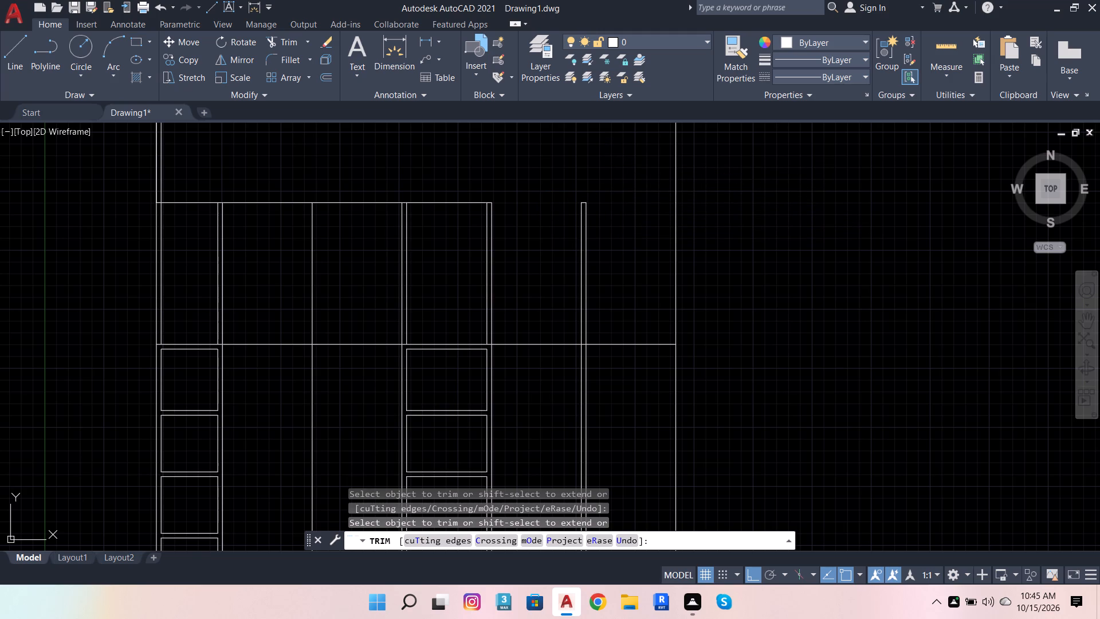
key(Escape)
Draw a line starting from the top end of the double-line divider between the fifth and sixth bays.
click(13, 52)
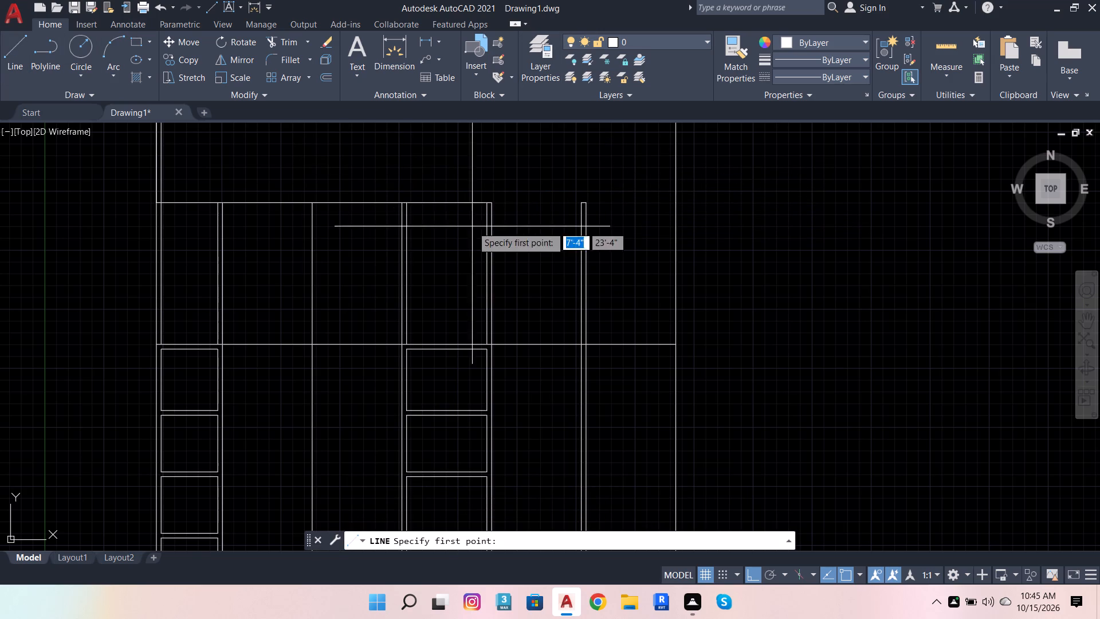
scroll(606, 218, up, 2)
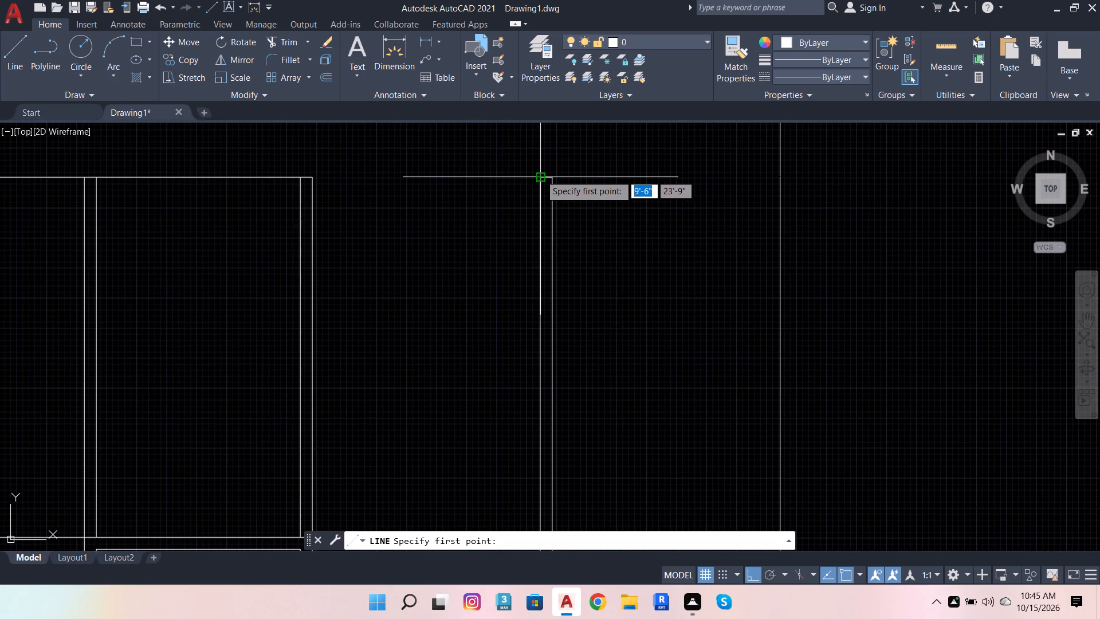
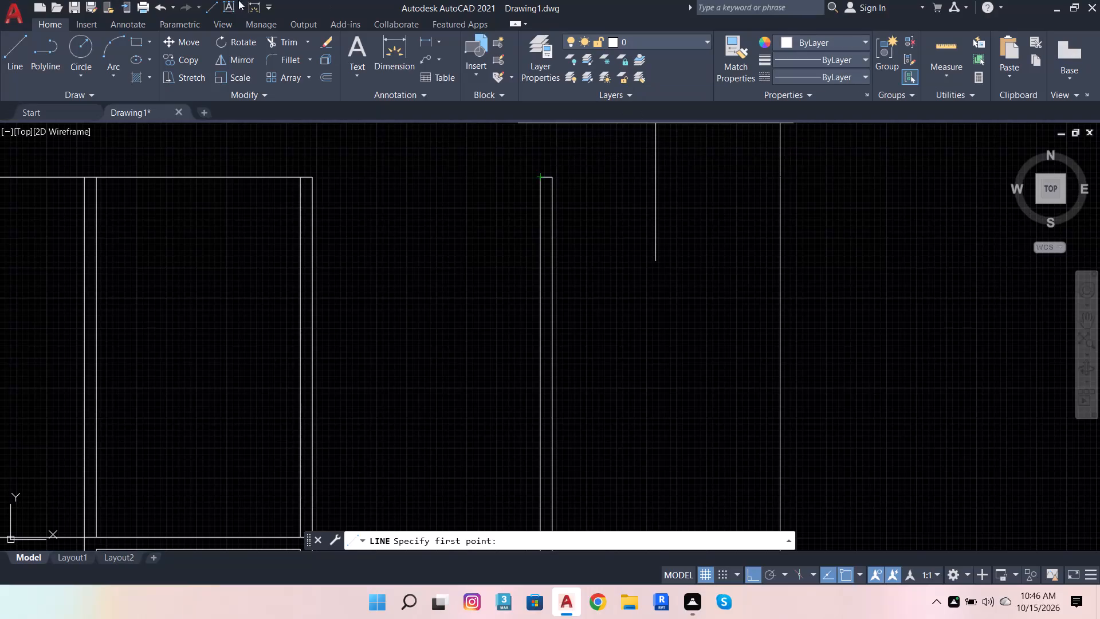
Draw a vertical line from the midpoint of the top edge of the fifth-sixth bay divider down past the wardrobe base.
shift+right_click(487, 139)
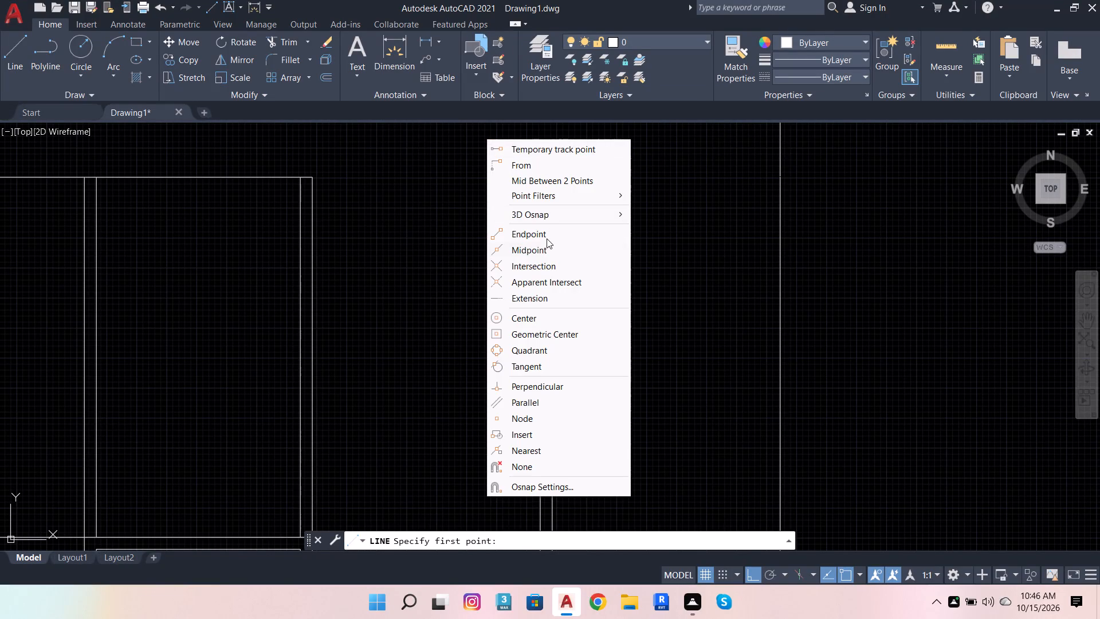
click(541, 254)
scroll(546, 181, up, 3)
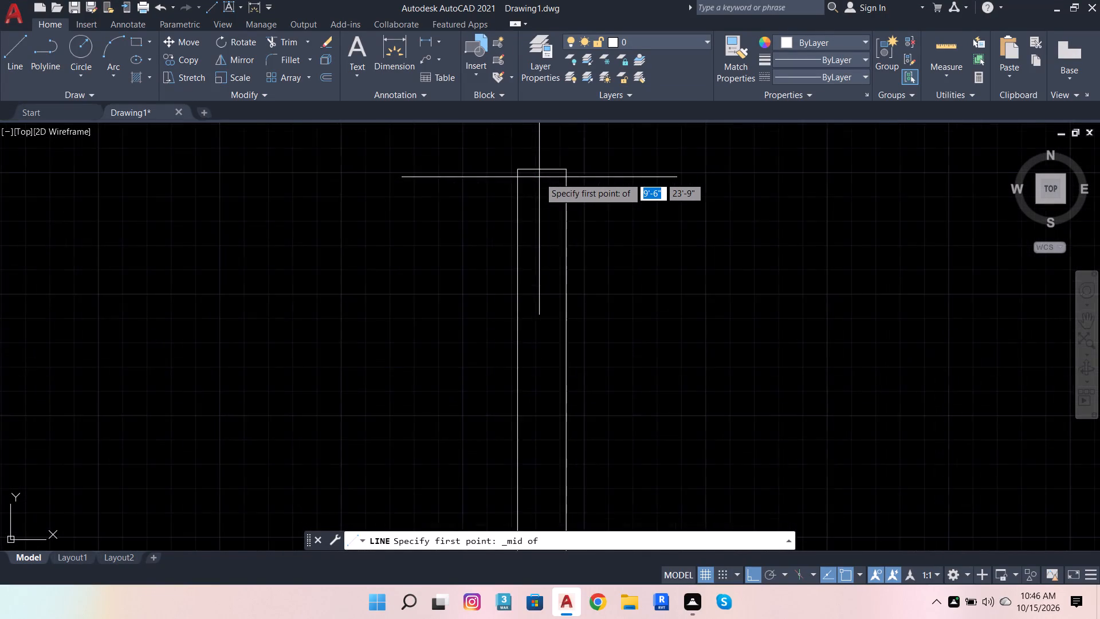
scroll(539, 177, up, 1)
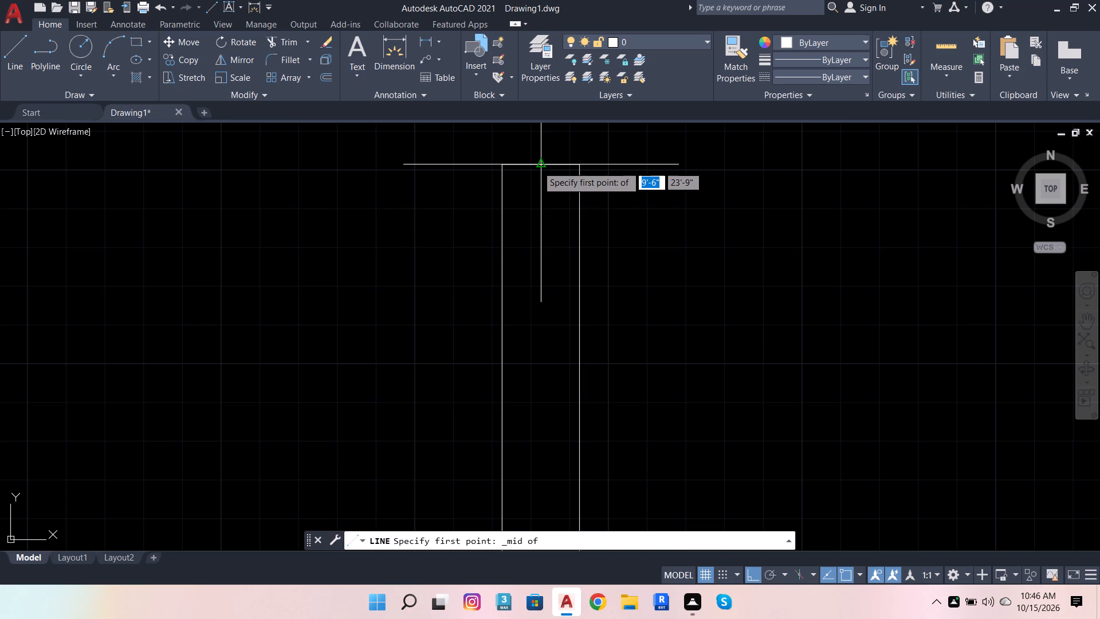
click(537, 166)
scroll(617, 162, down, 5)
scroll(621, 268, down, 4)
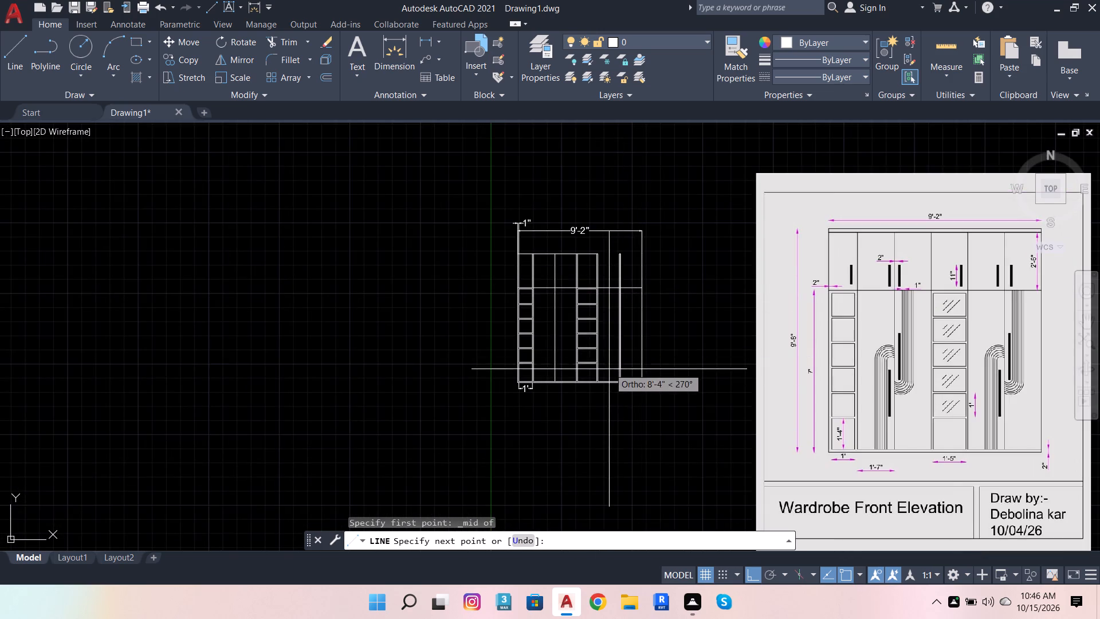
scroll(610, 370, up, 4)
click(641, 445)
key(Escape)
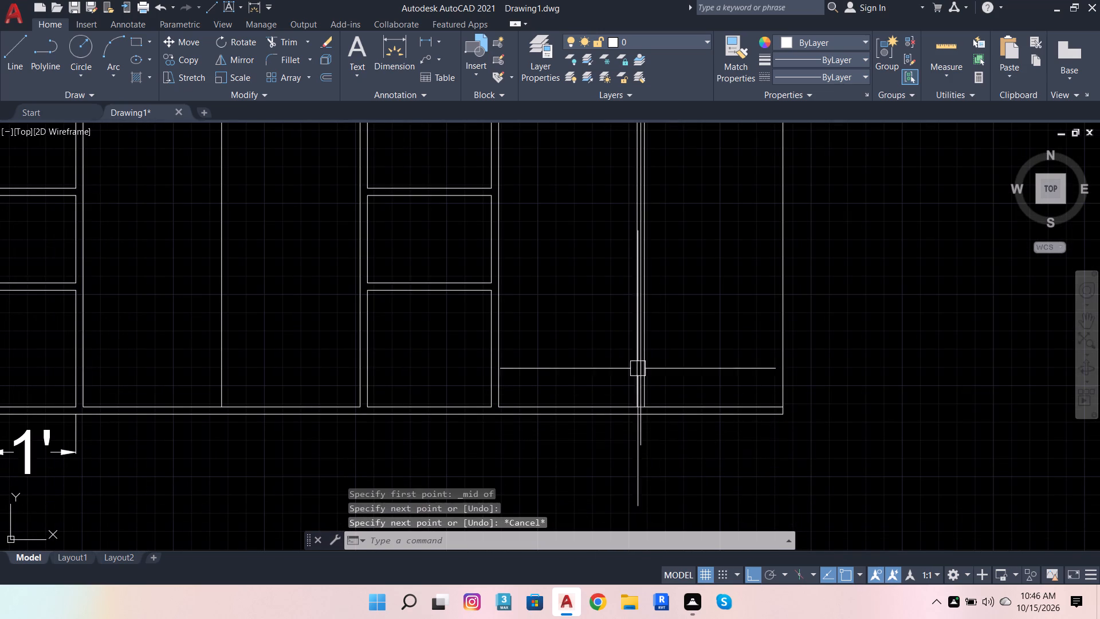
Trim the new centre line's overhang below the base and remove the divider's two original side lines.
click(286, 50)
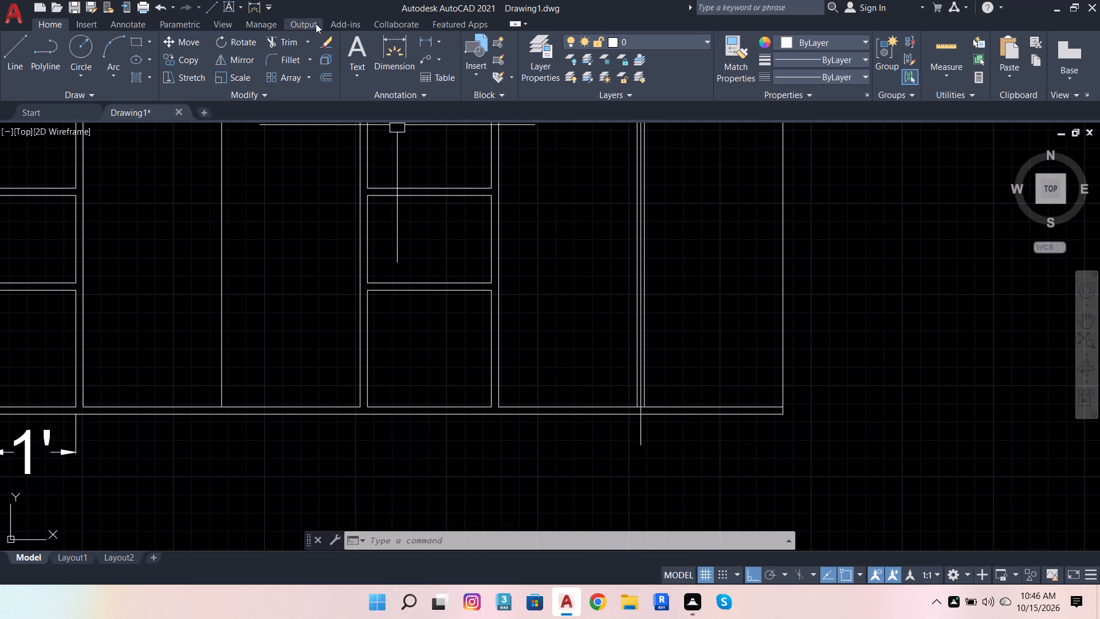
click(289, 37)
click(646, 436)
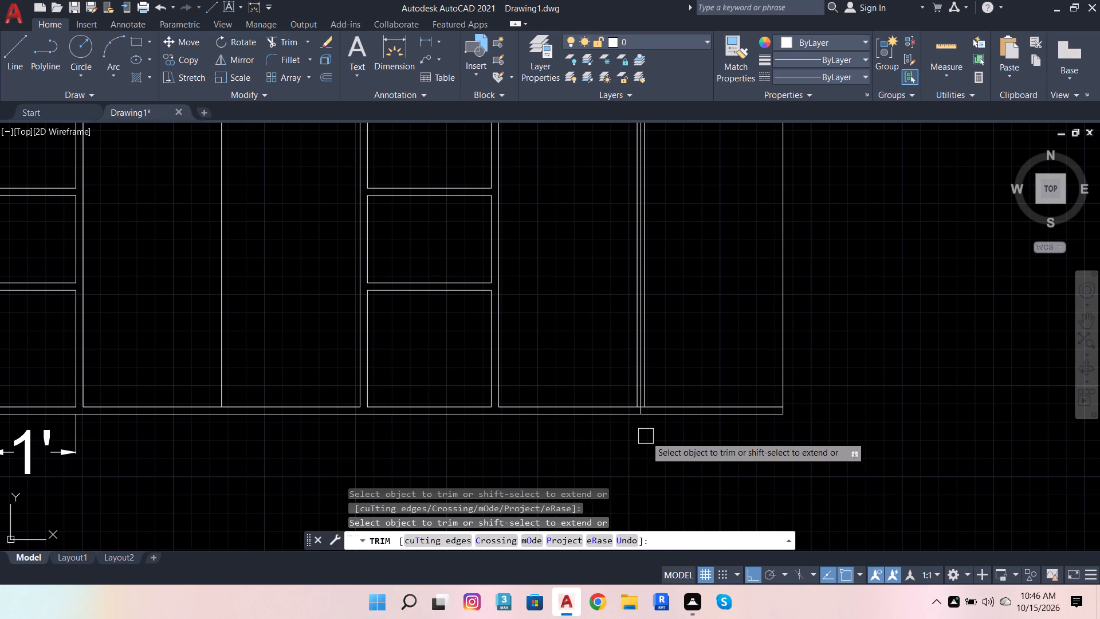
scroll(644, 409, up, 5)
click(616, 327)
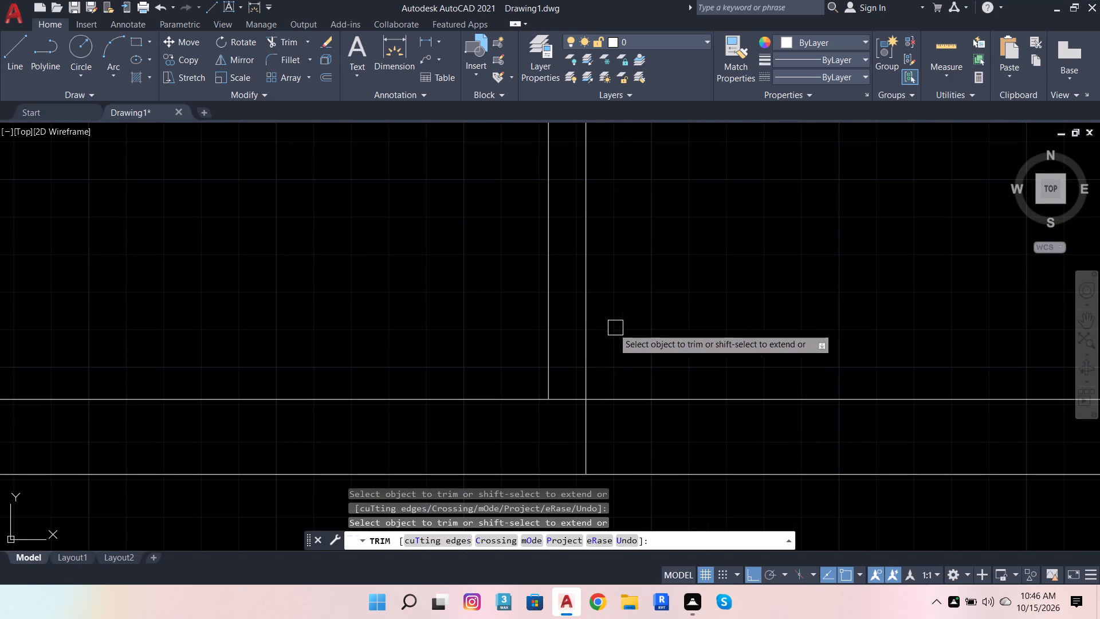
click(542, 322)
scroll(627, 476, down, 5)
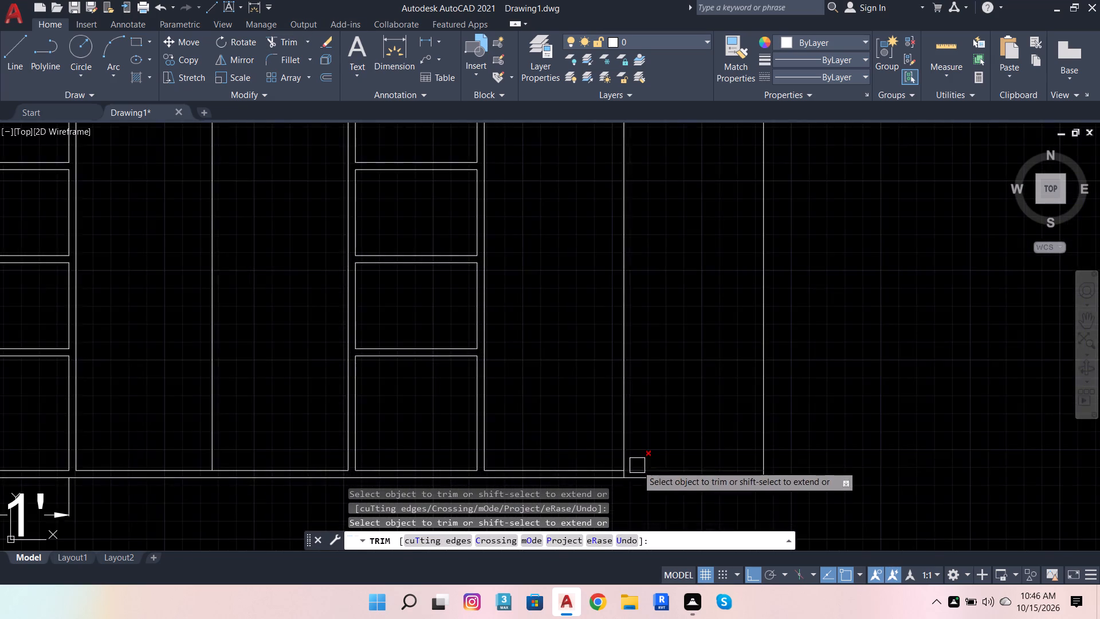
scroll(643, 480, down, 3)
scroll(643, 328, up, 2)
scroll(634, 191, up, 3)
key(Escape)
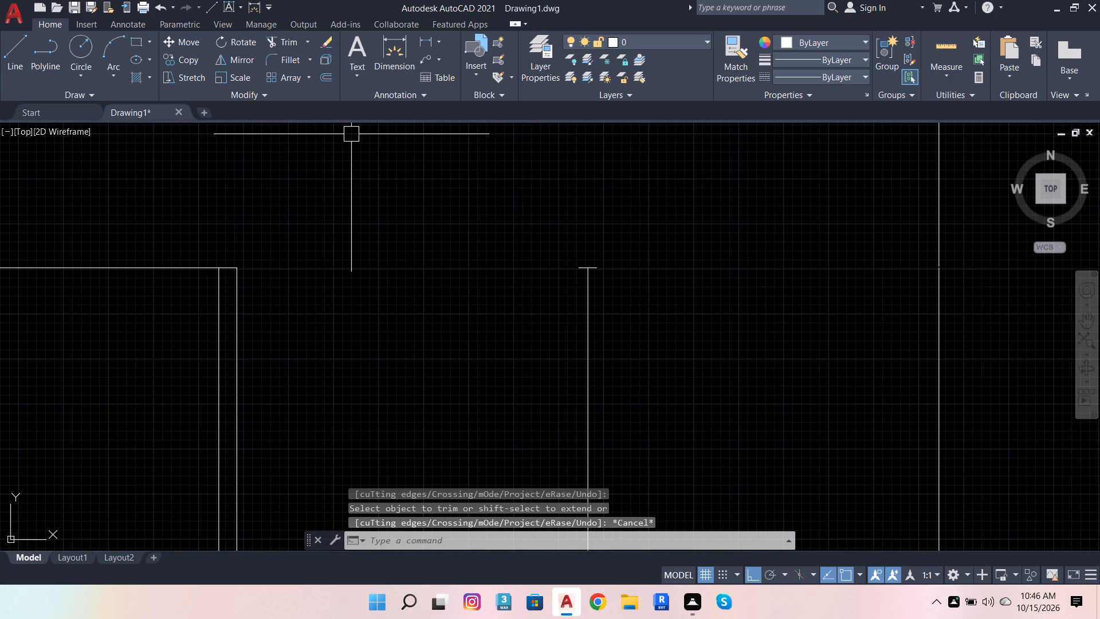
Extend the short horizontal line at the top of the centre divider both ways across the fifth and sixth bays.
click(281, 43)
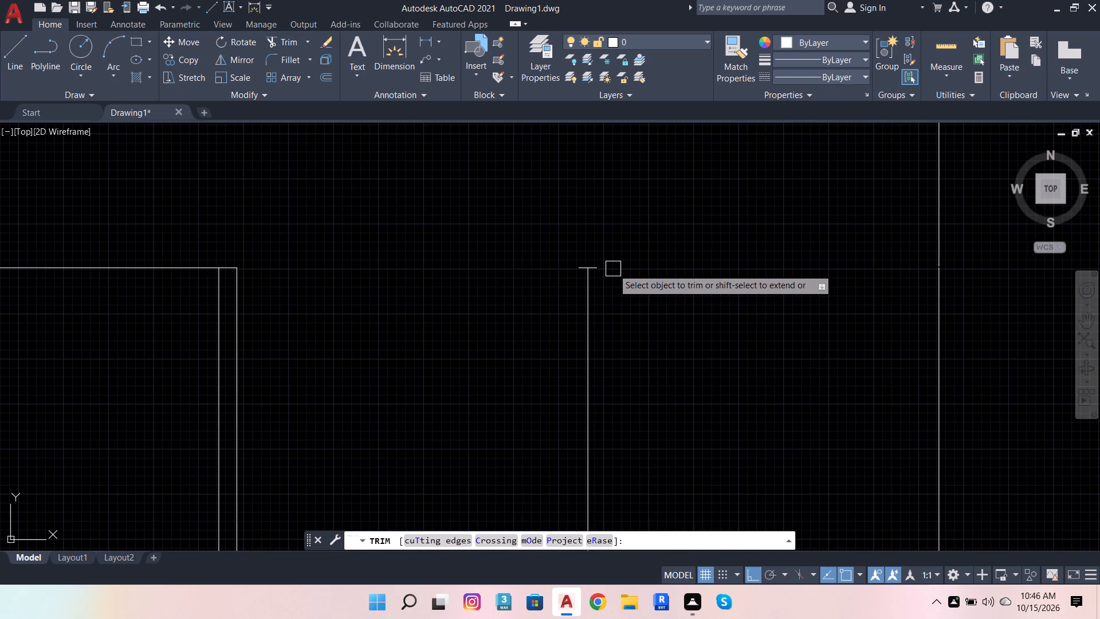
shift+click(597, 265)
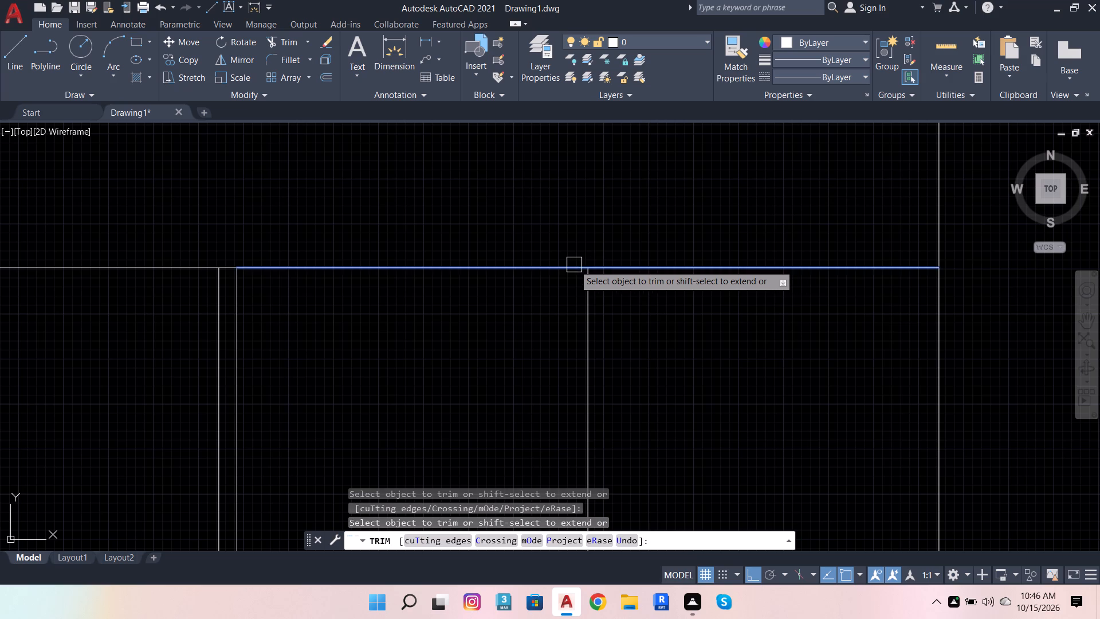
shift+click(574, 265)
scroll(666, 220, down, 5)
scroll(651, 236, up, 2)
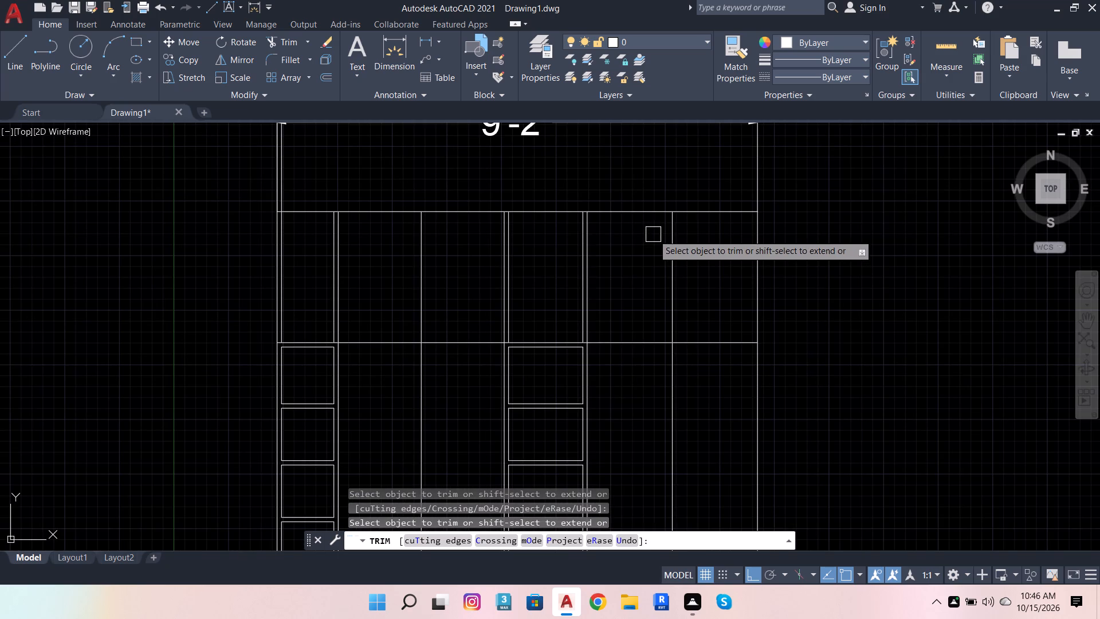
Trim the extra inner vertical lines from the upper compartments above the first and fourth bays, leaving single dividers.
click(573, 308)
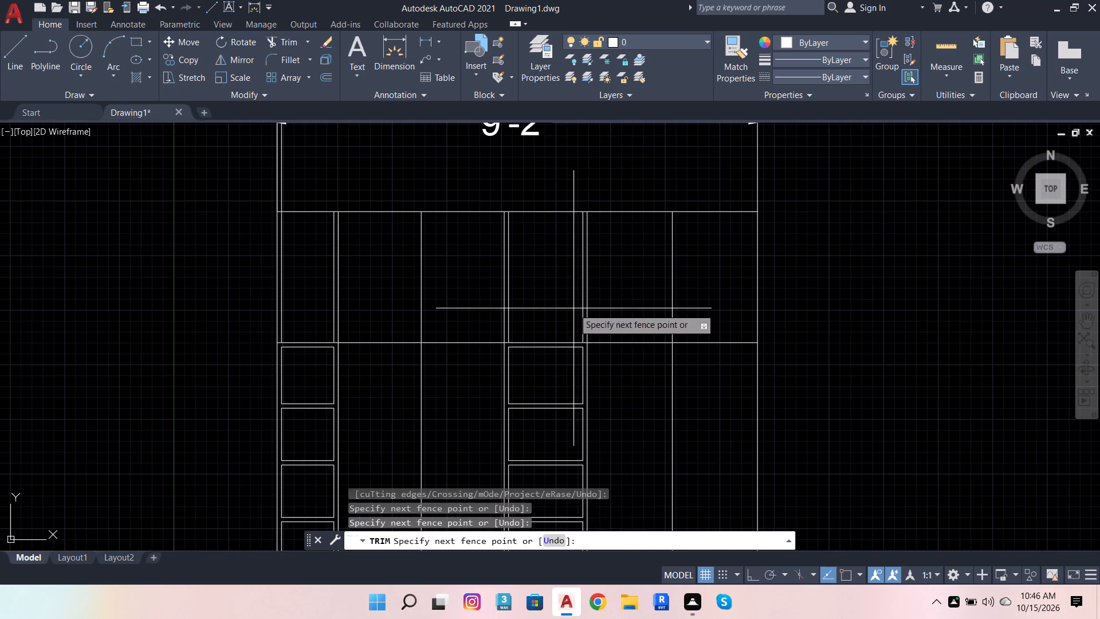
scroll(576, 317, up, 3)
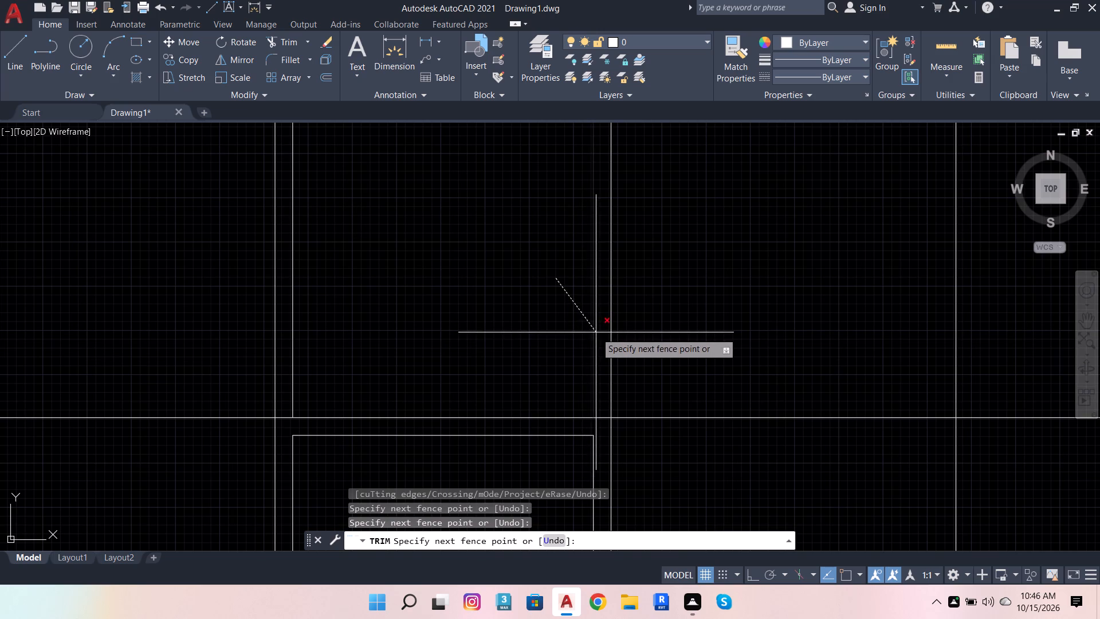
click(596, 332)
click(294, 350)
scroll(434, 323, down, 4)
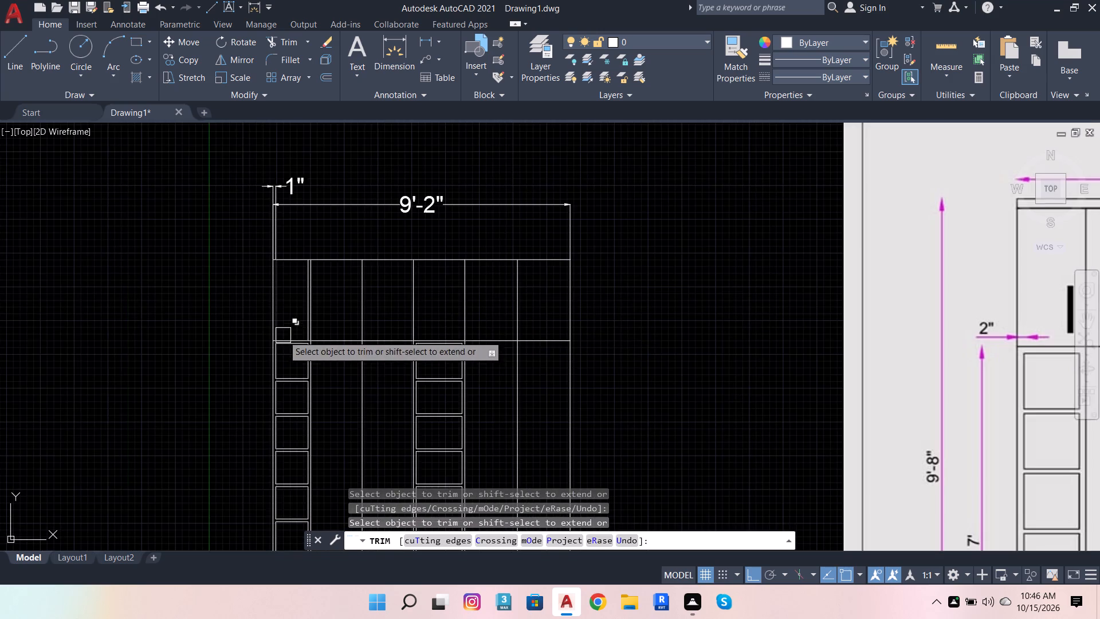
scroll(283, 334, up, 3)
click(375, 325)
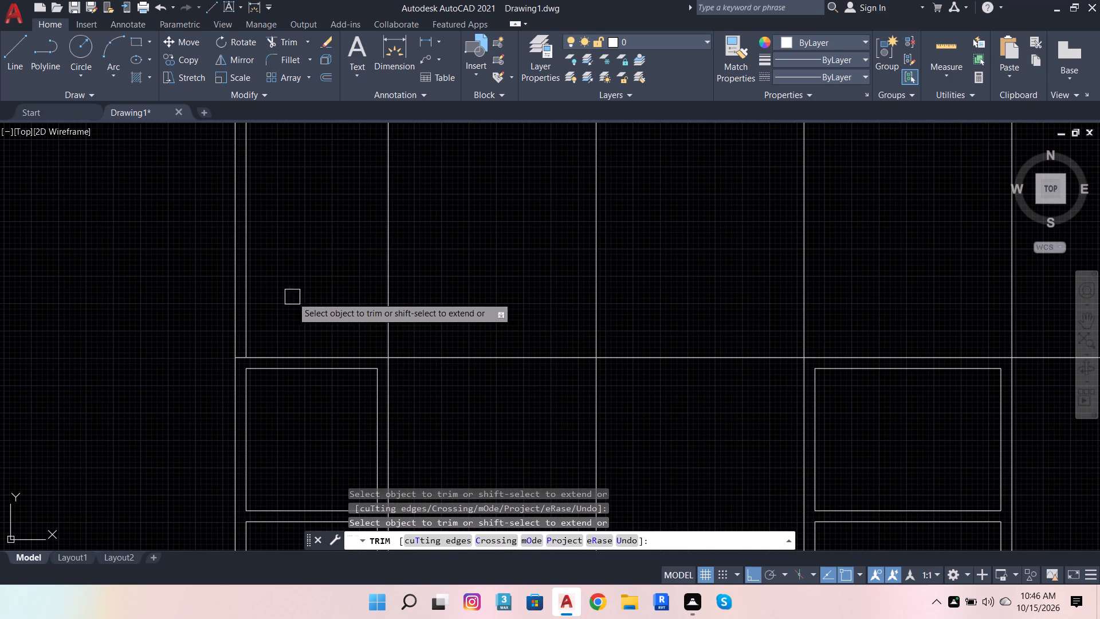
click(249, 320)
scroll(368, 283, down, 4)
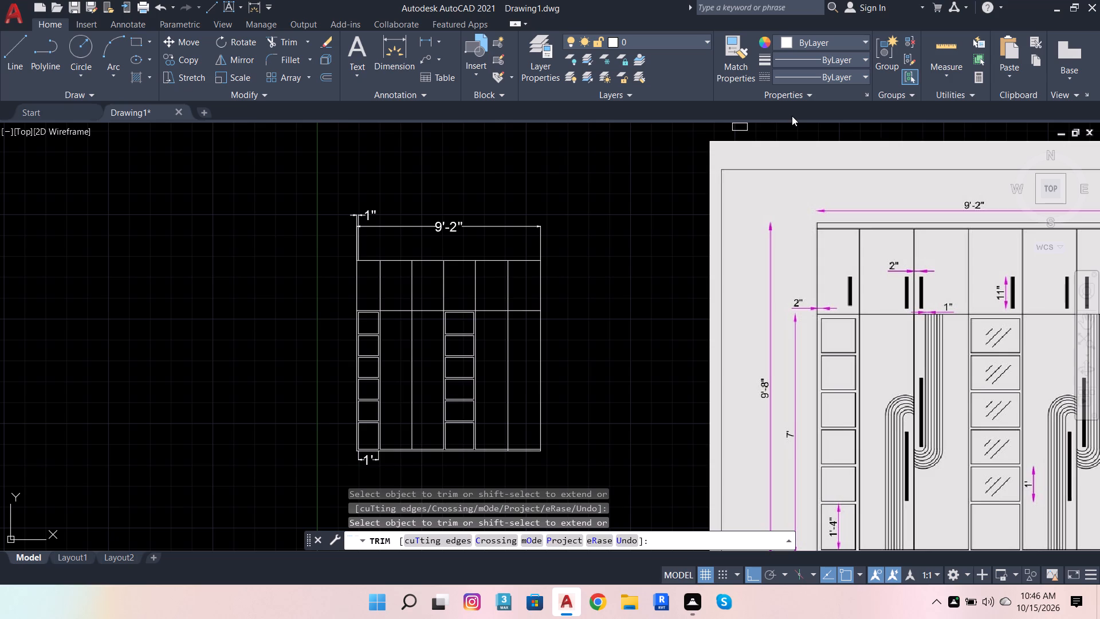
key(Escape)
key(Escape)
key(Escape)
key(Escape)
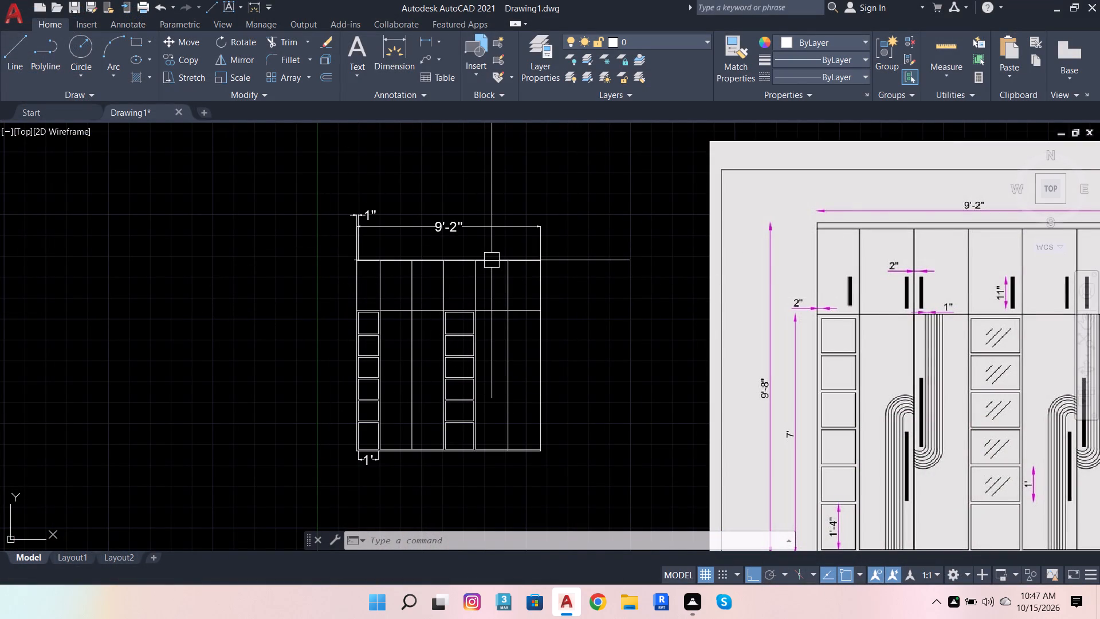
Examine the redrawn upper compartments and dividers against the reference elevation.
scroll(409, 275, up, 2)
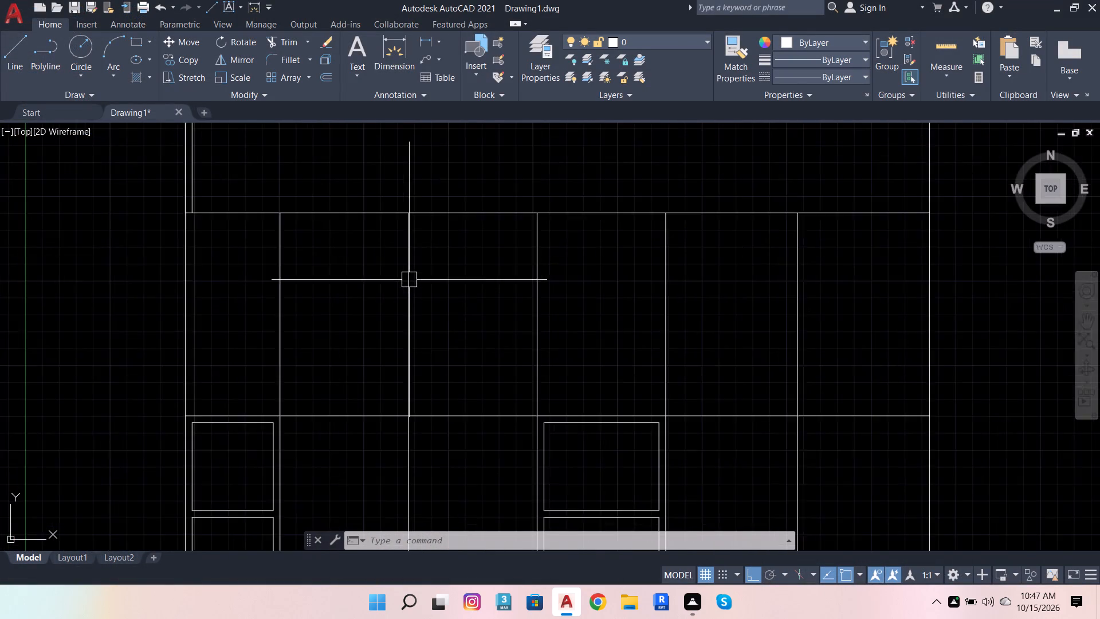
scroll(409, 280, up, 2)
scroll(451, 272, down, 3)
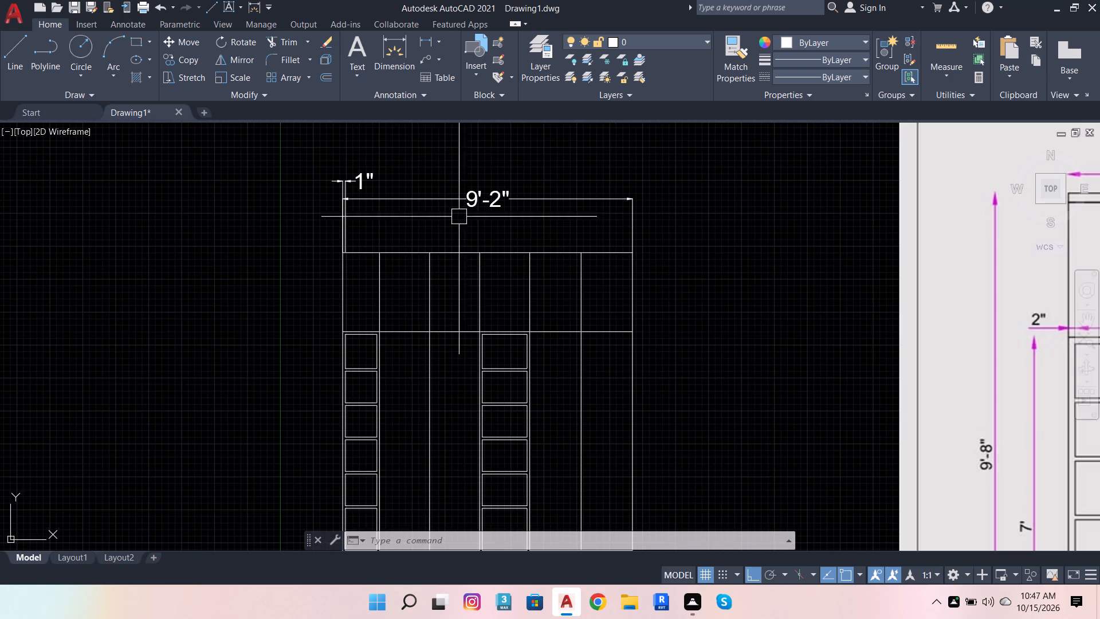
scroll(501, 163, down, 1)
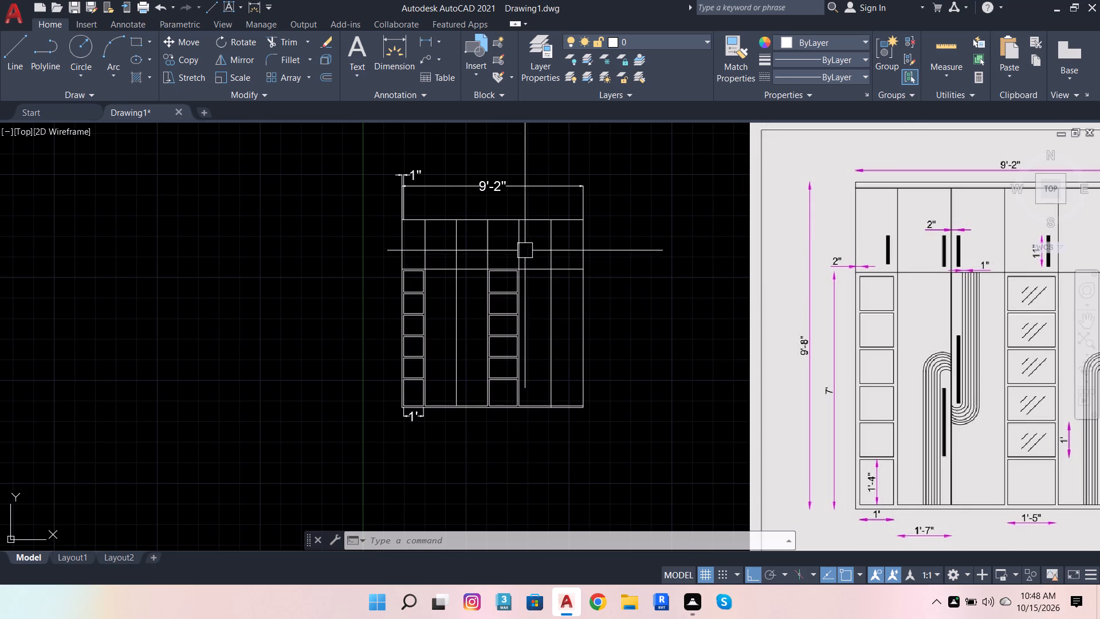
scroll(525, 250, up, 1)
scroll(525, 250, down, 1)
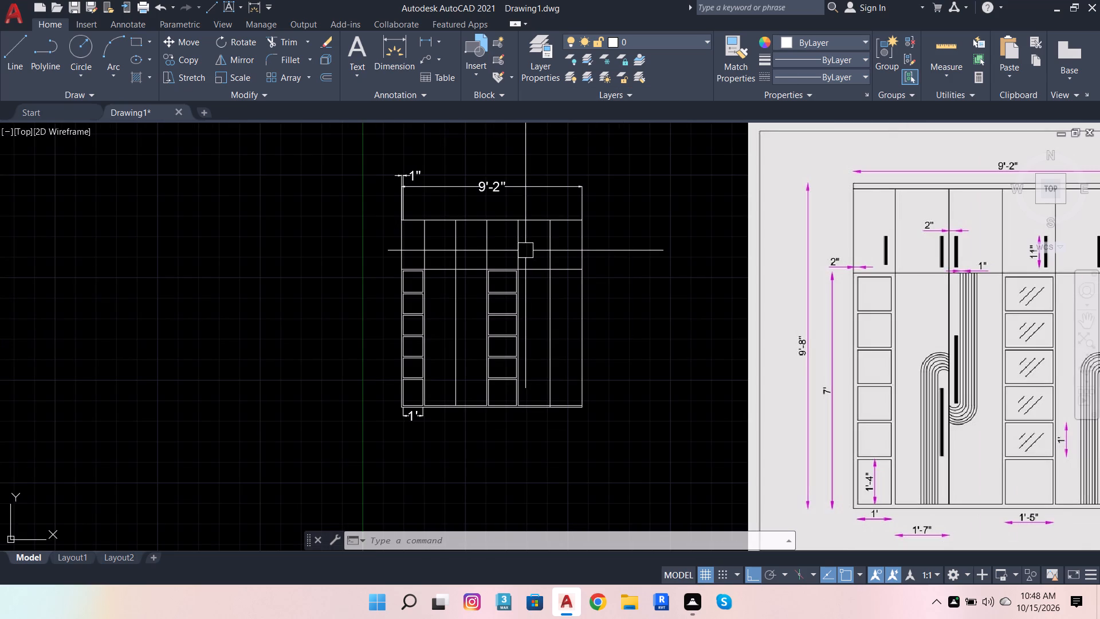
scroll(460, 260, up, 2)
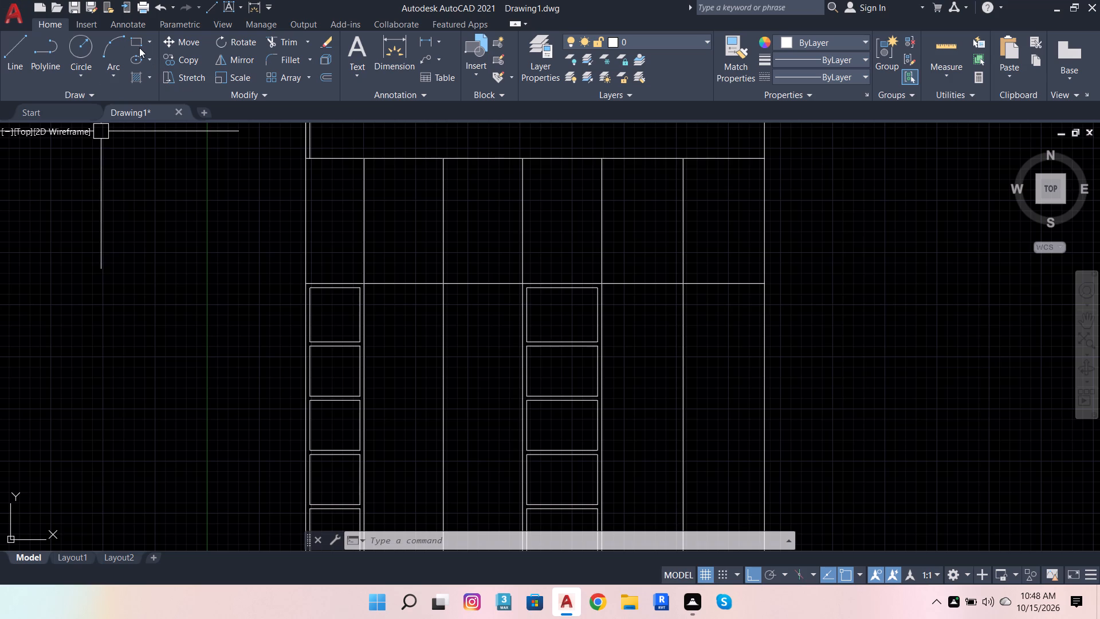
Draw a narrow upright handle rectangle in the empty space beside the wardrobe, entering 1'1 for its opposite corner.
click(139, 46)
scroll(296, 331, down, 2)
click(532, 293)
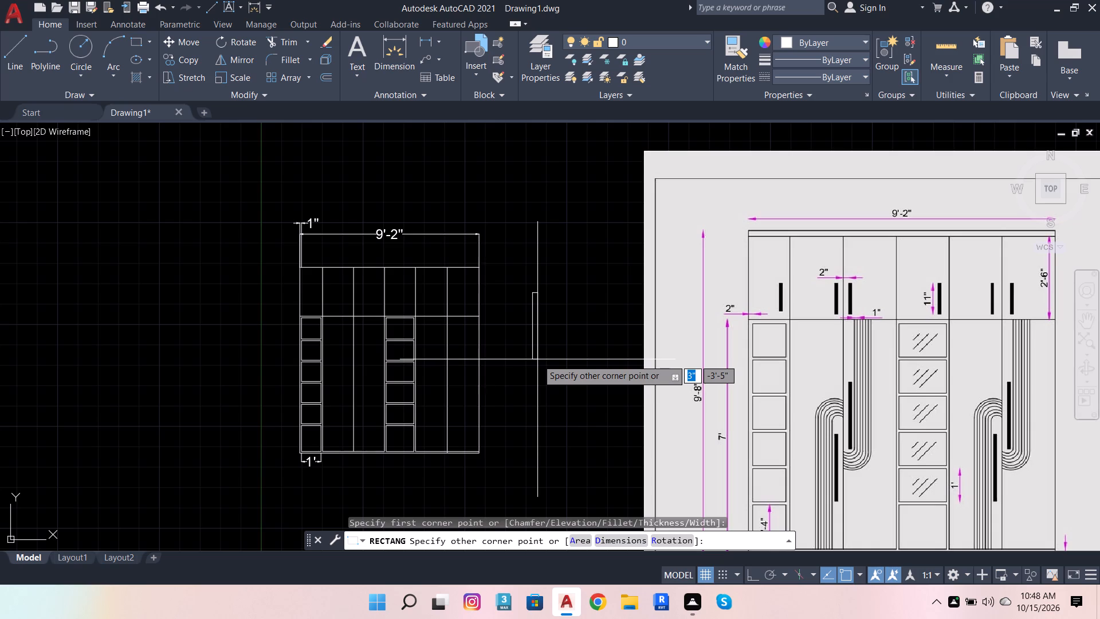
text(1')
key(1)
key(Return)
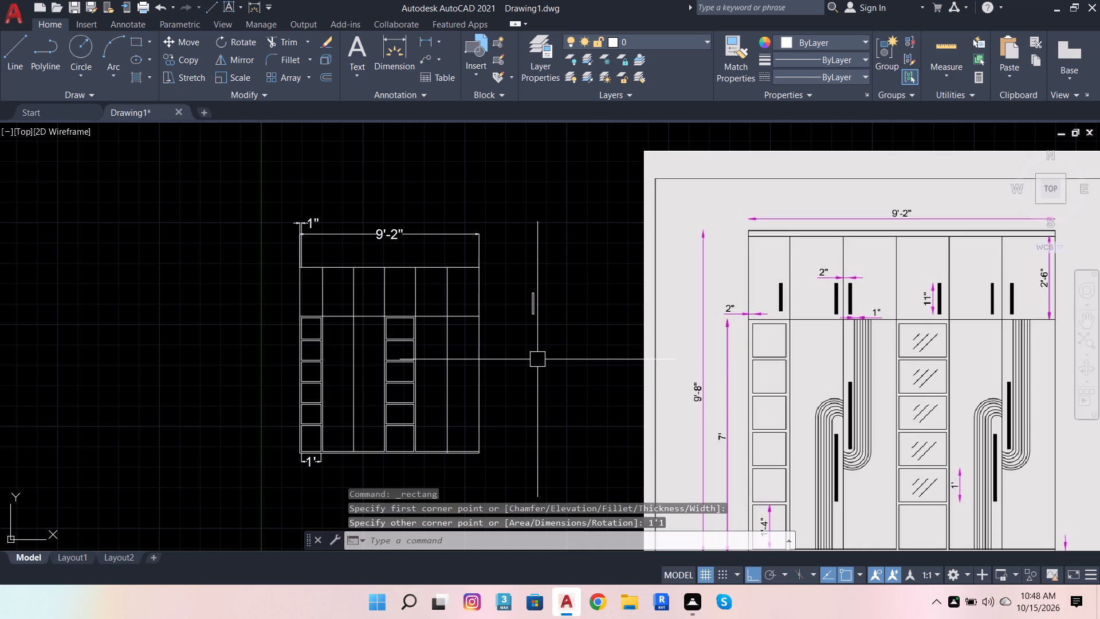
Fill the narrow handle rectangle beside the wardrobe with a Solid hatch in white, colour 255,255,255.
scroll(522, 300, up, 3)
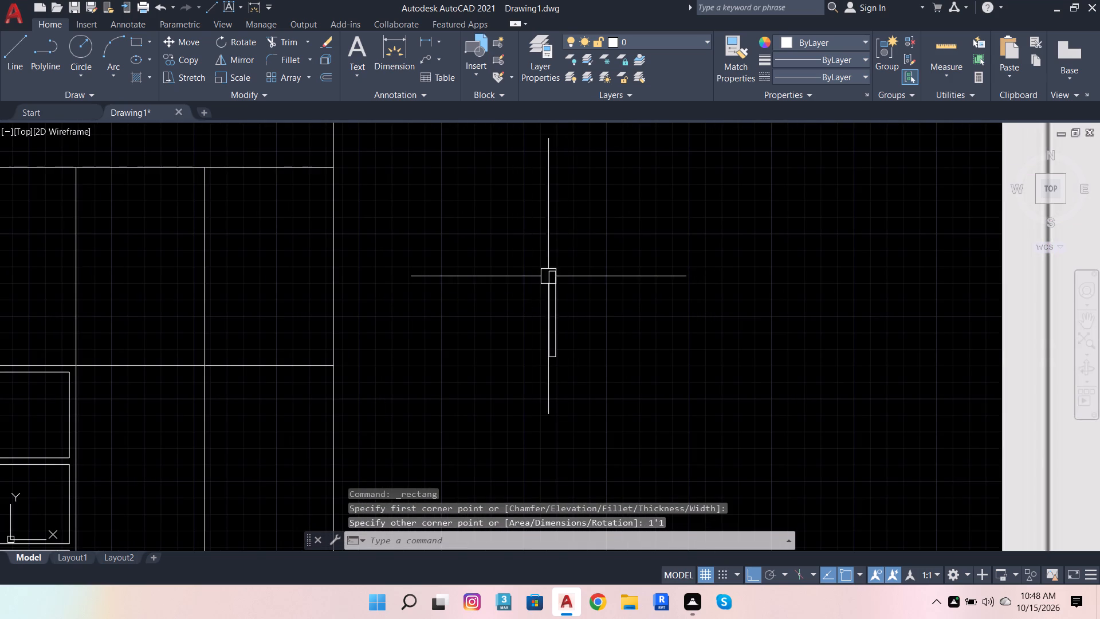
scroll(545, 276, down, 2)
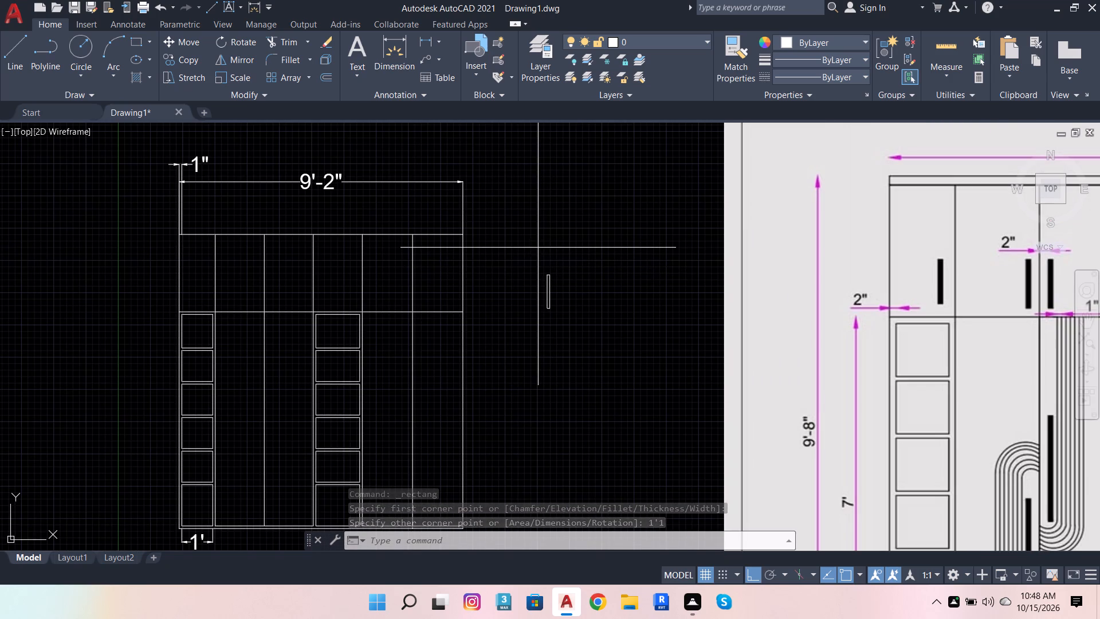
click(538, 248)
click(569, 322)
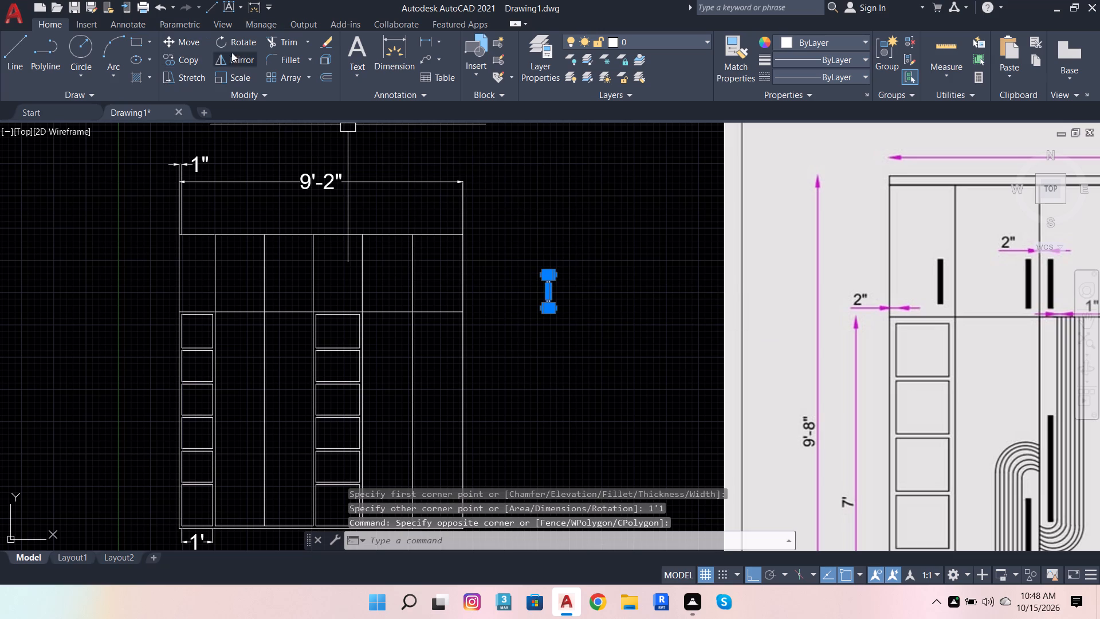
click(132, 76)
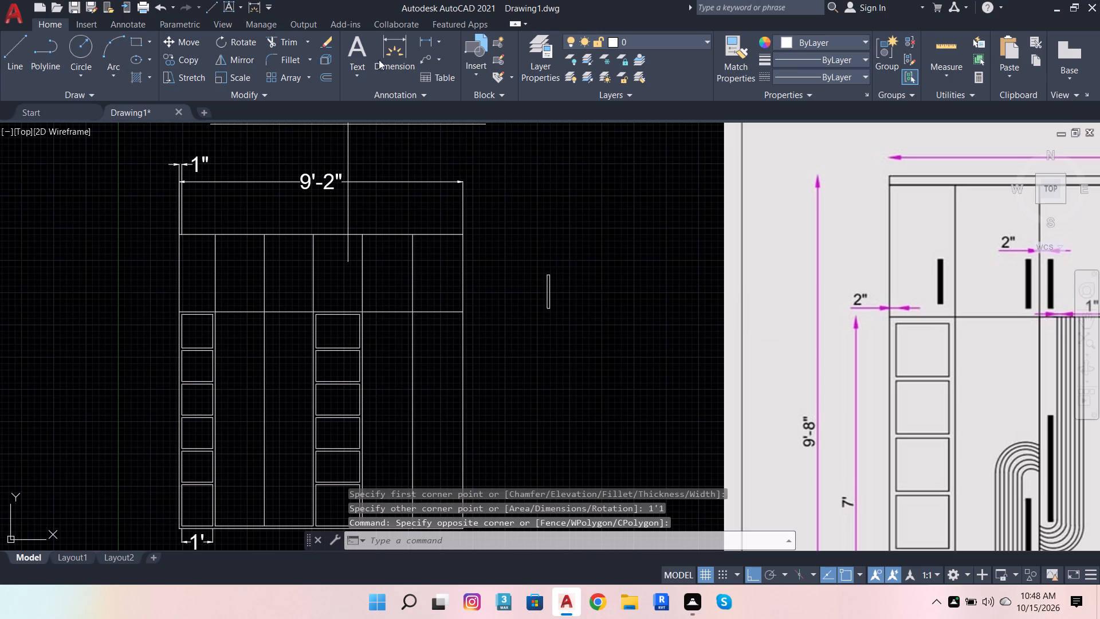
click(374, 57)
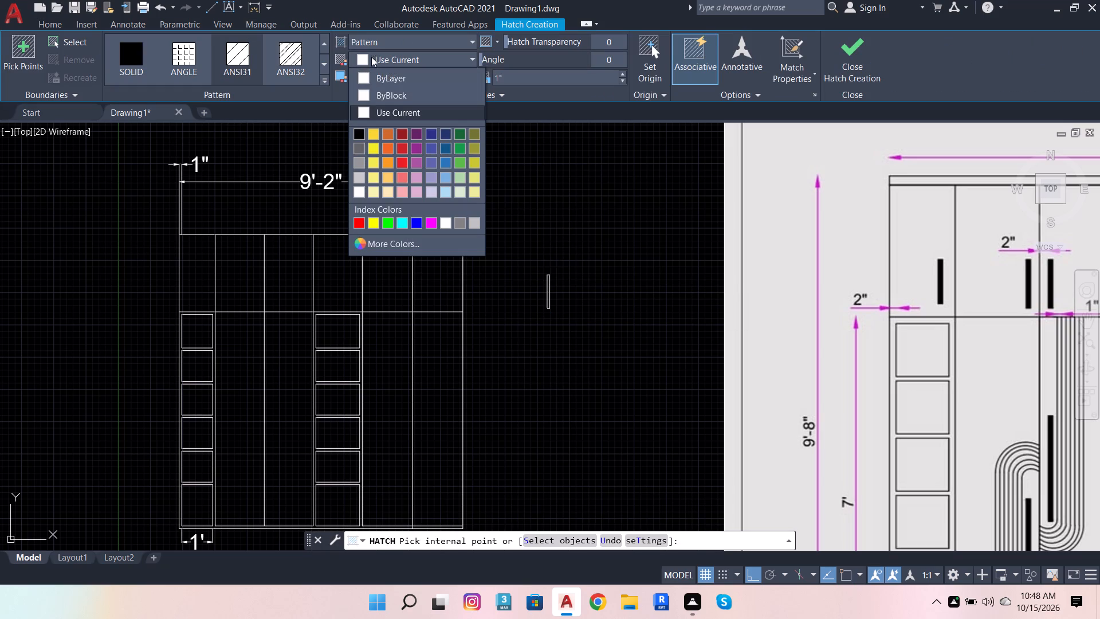
click(357, 195)
scroll(516, 292, up, 2)
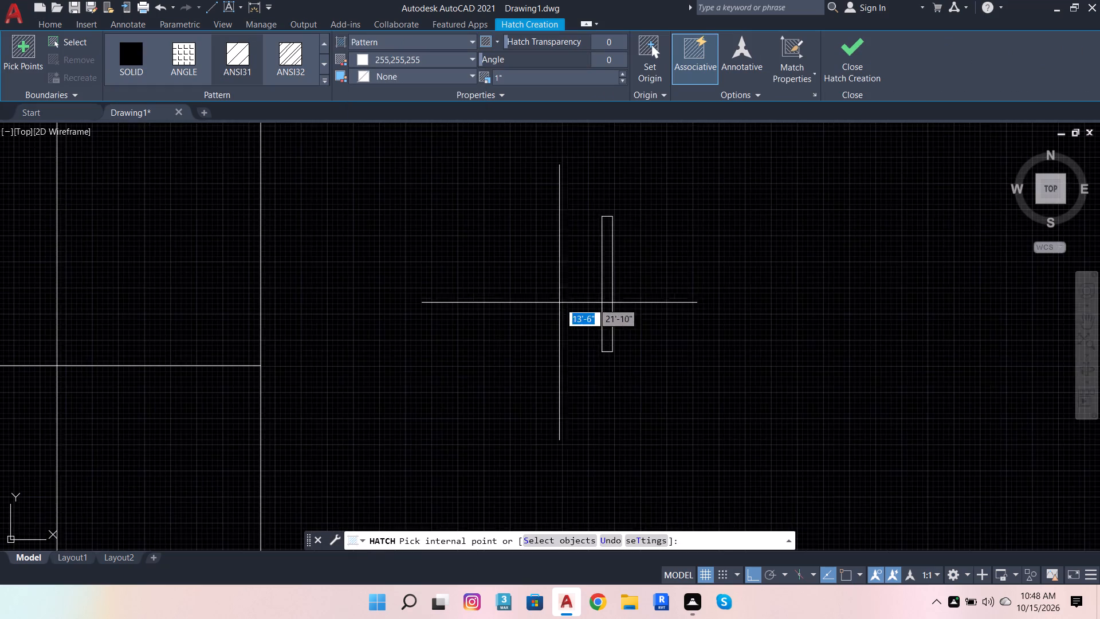
scroll(562, 303, up, 2)
click(623, 311)
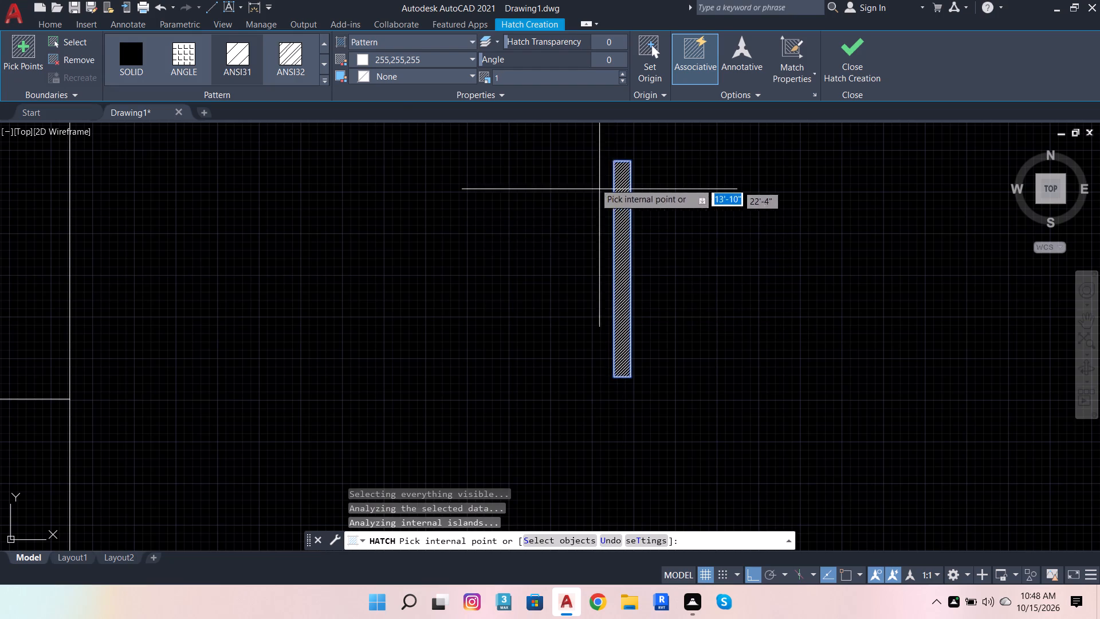
click(372, 37)
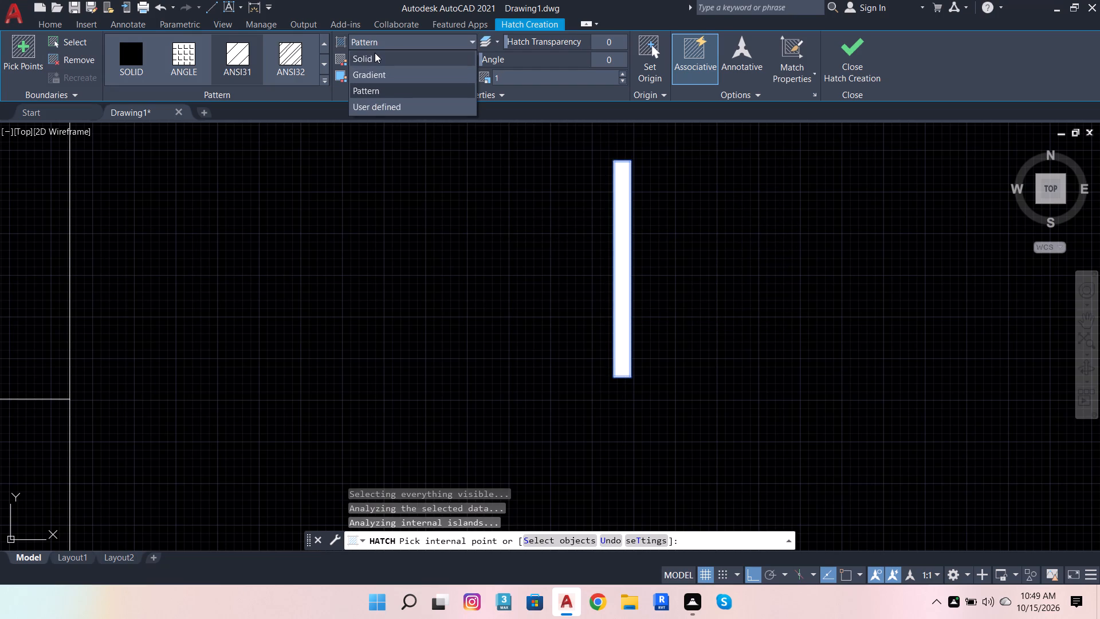
click(375, 53)
scroll(756, 213, down, 2)
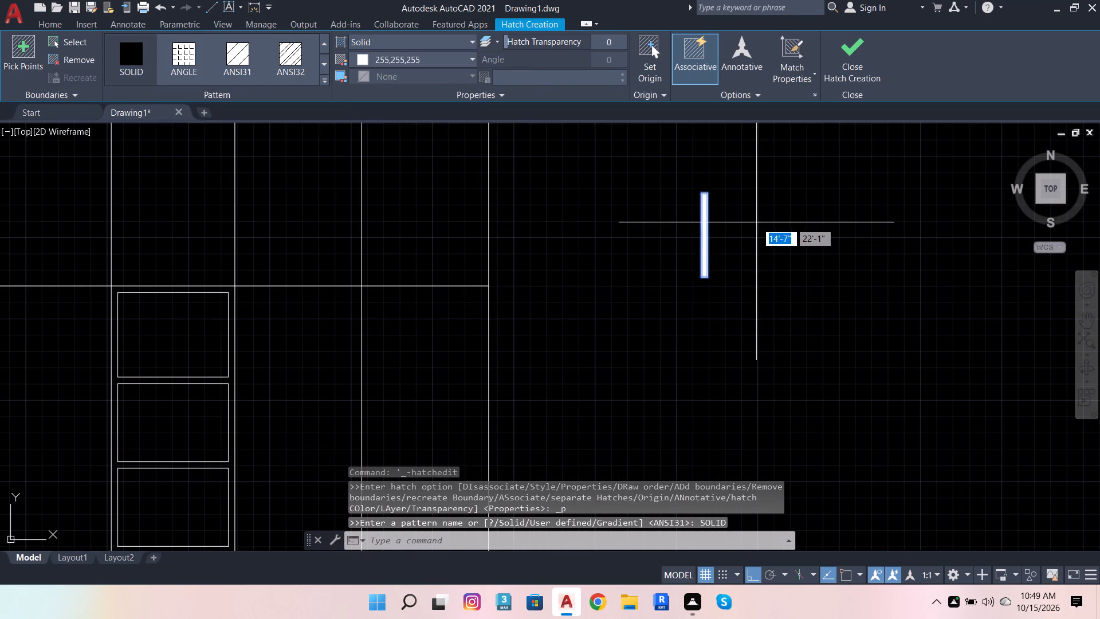
key(Escape)
Convert the handle rectangle and its solid fill into a single block named FDGHJKL.
click(682, 169)
click(742, 330)
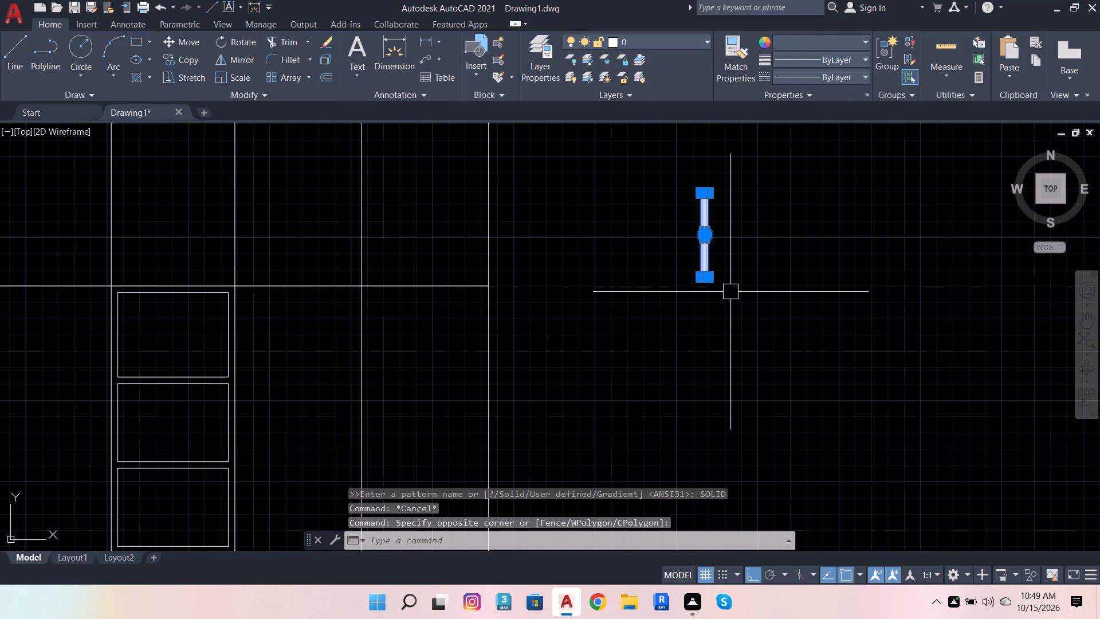
key(b)
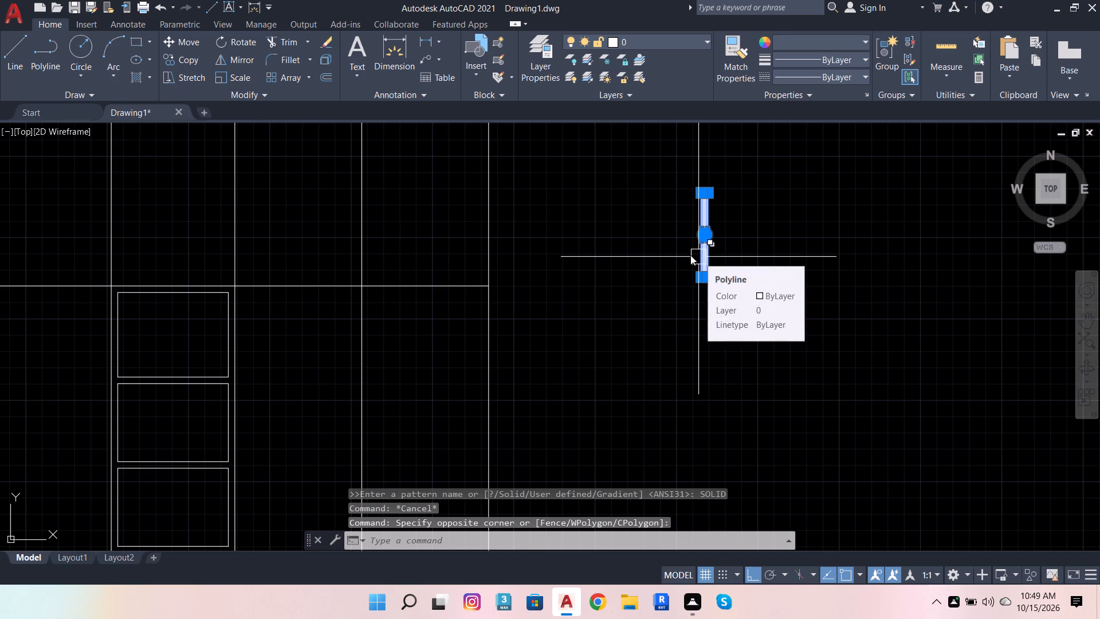
click(741, 284)
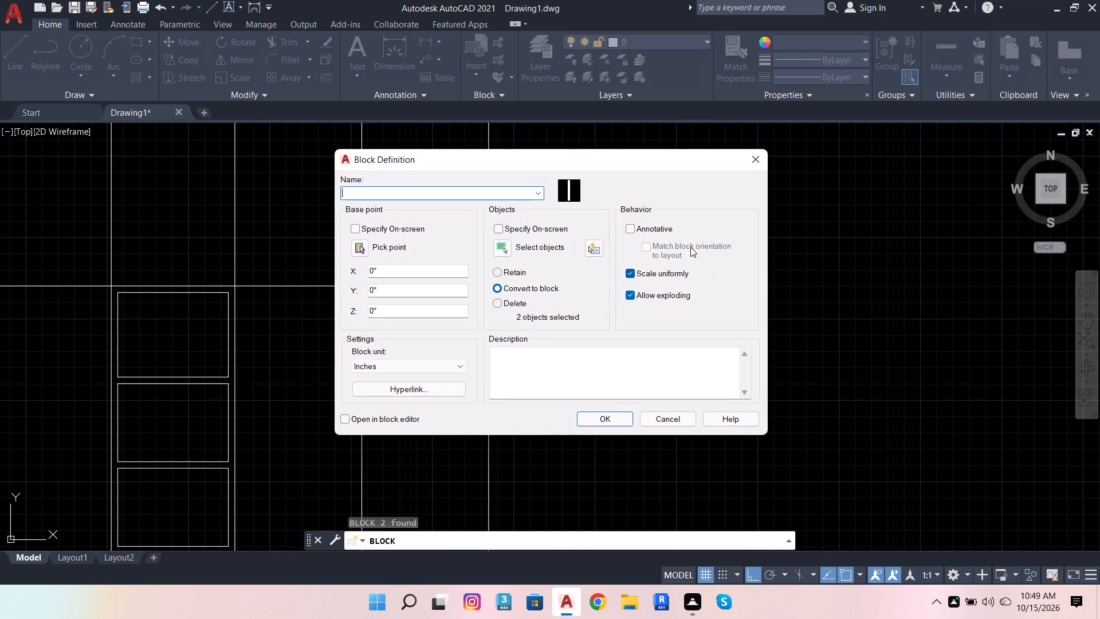
text(FDGHJKL)
key(Return)
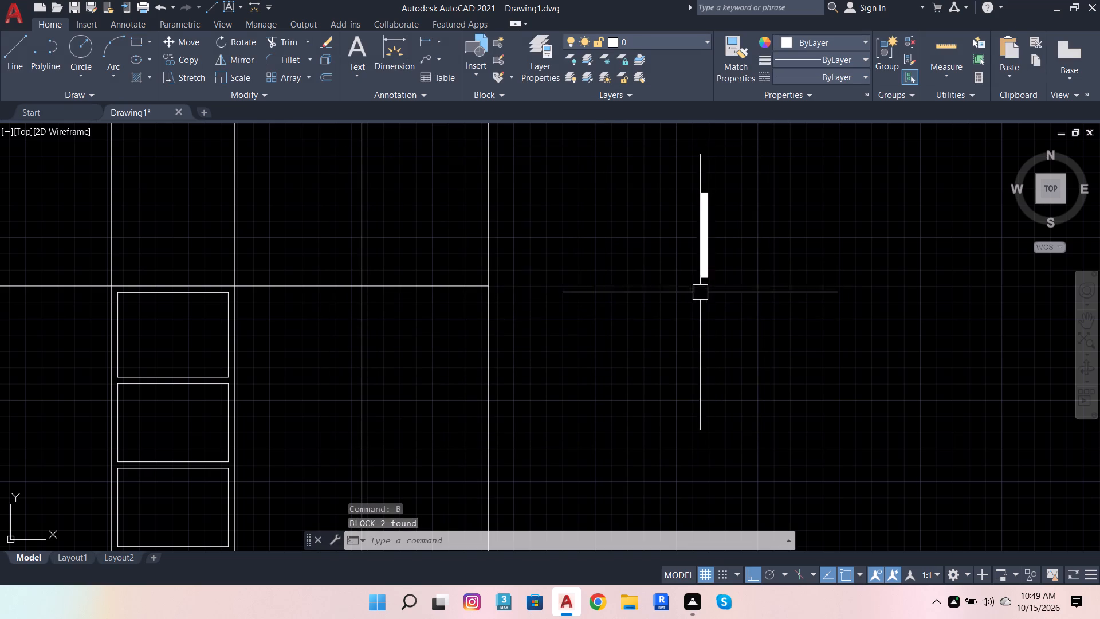
click(705, 252)
scroll(657, 320, down, 2)
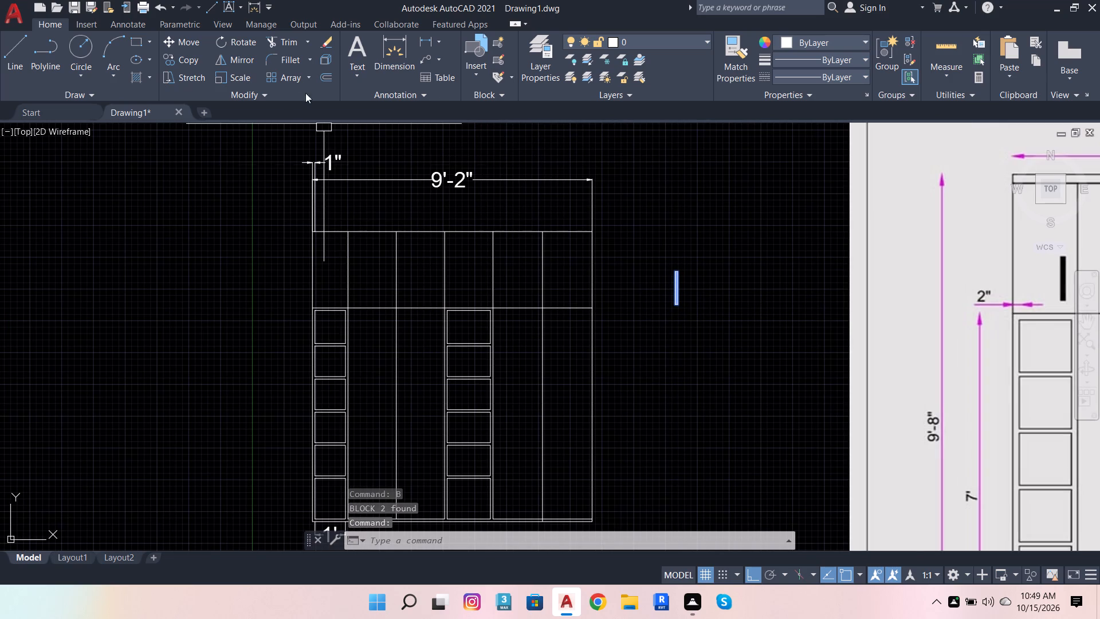
key(Escape)
key(Escape)
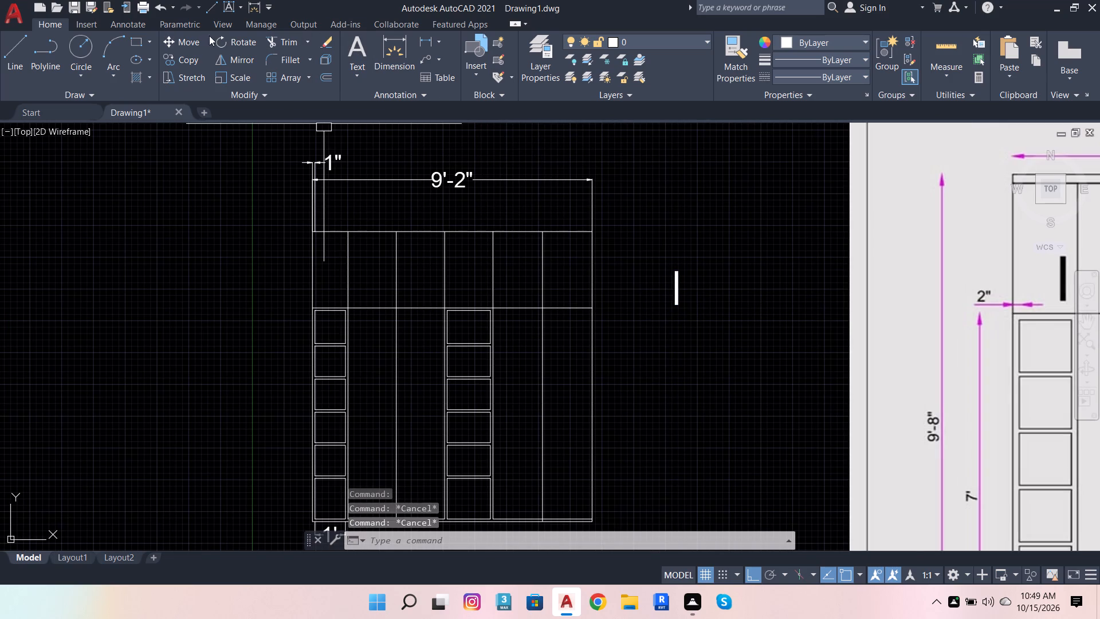
Draw a horizontal line 8" above the upper compartments' bottom edge, from the wardrobe's left side to slightly beyond its right side.
click(16, 52)
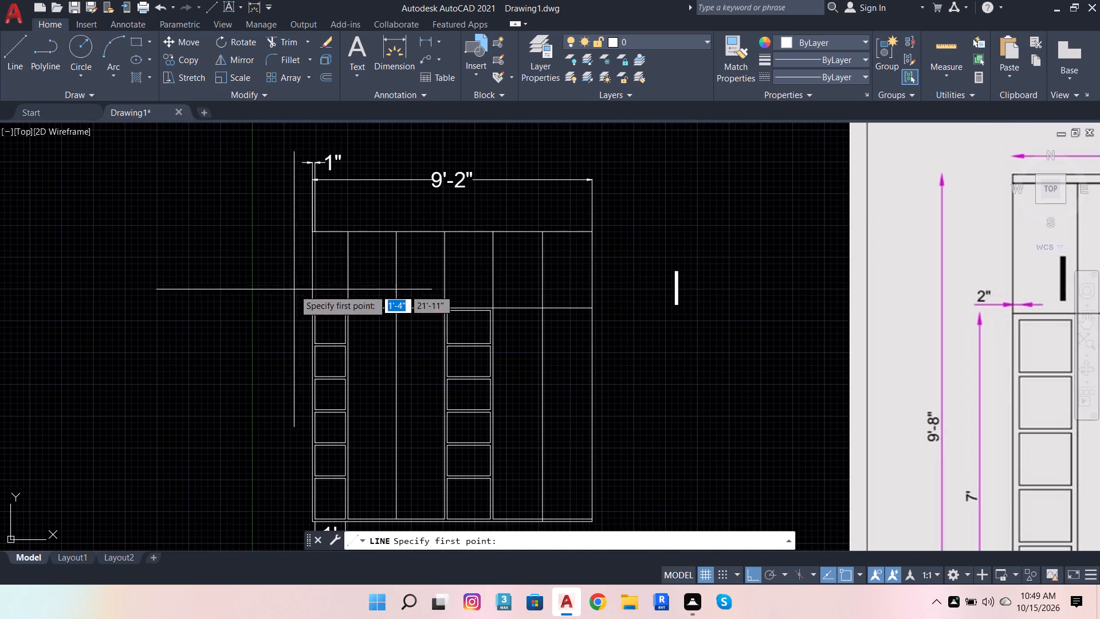
scroll(299, 295, up, 2)
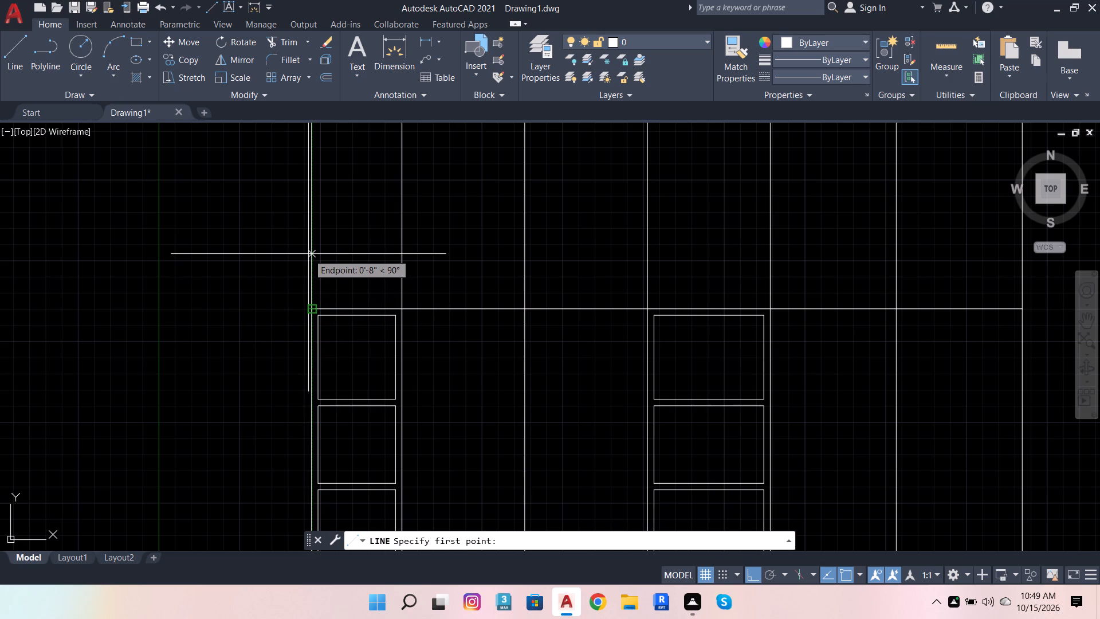
key(8)
key(Return)
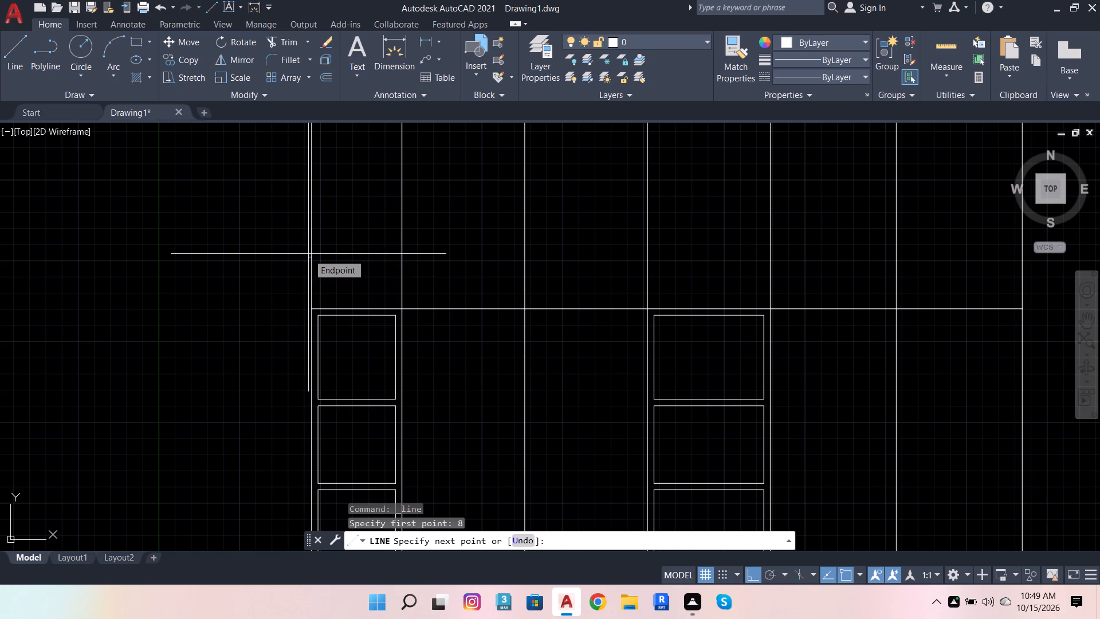
scroll(27, 251, down, 2)
scroll(454, 273, up, 1)
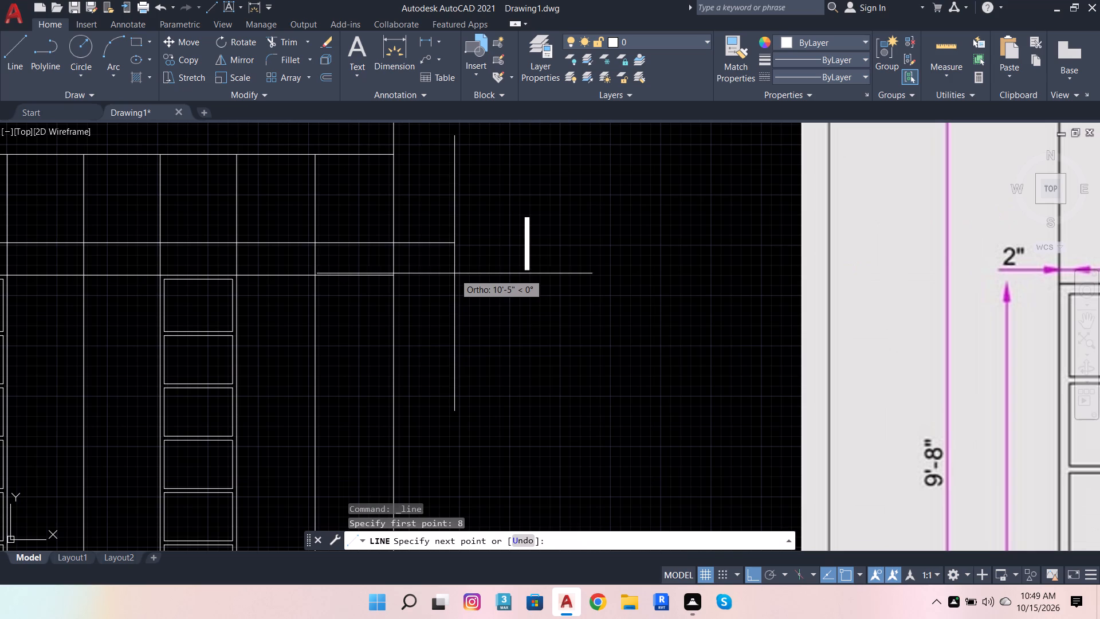
click(448, 263)
key(Escape)
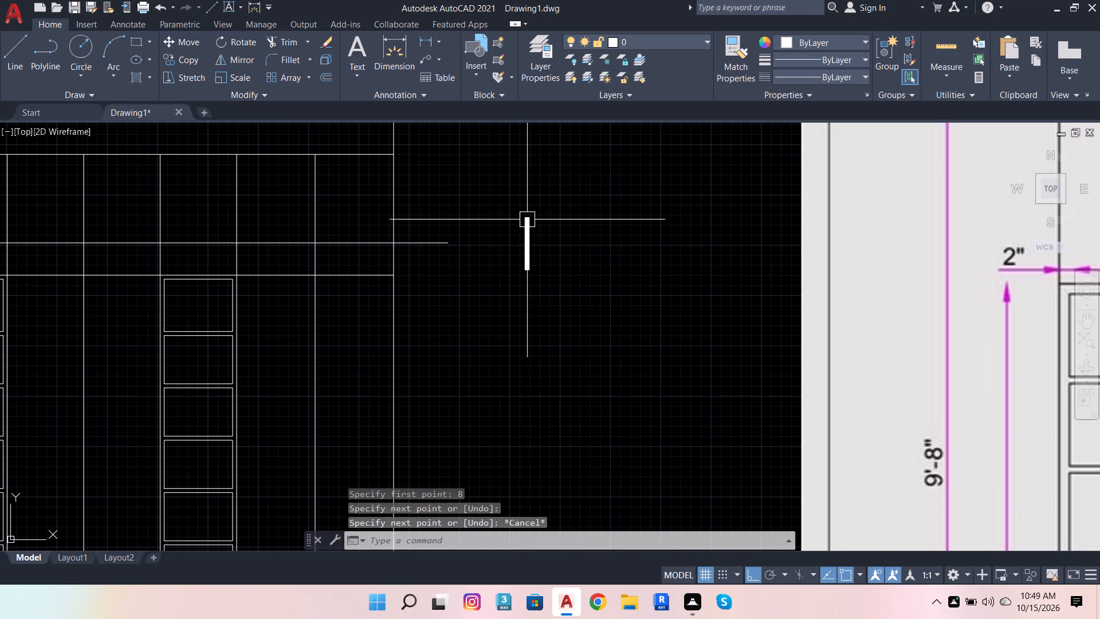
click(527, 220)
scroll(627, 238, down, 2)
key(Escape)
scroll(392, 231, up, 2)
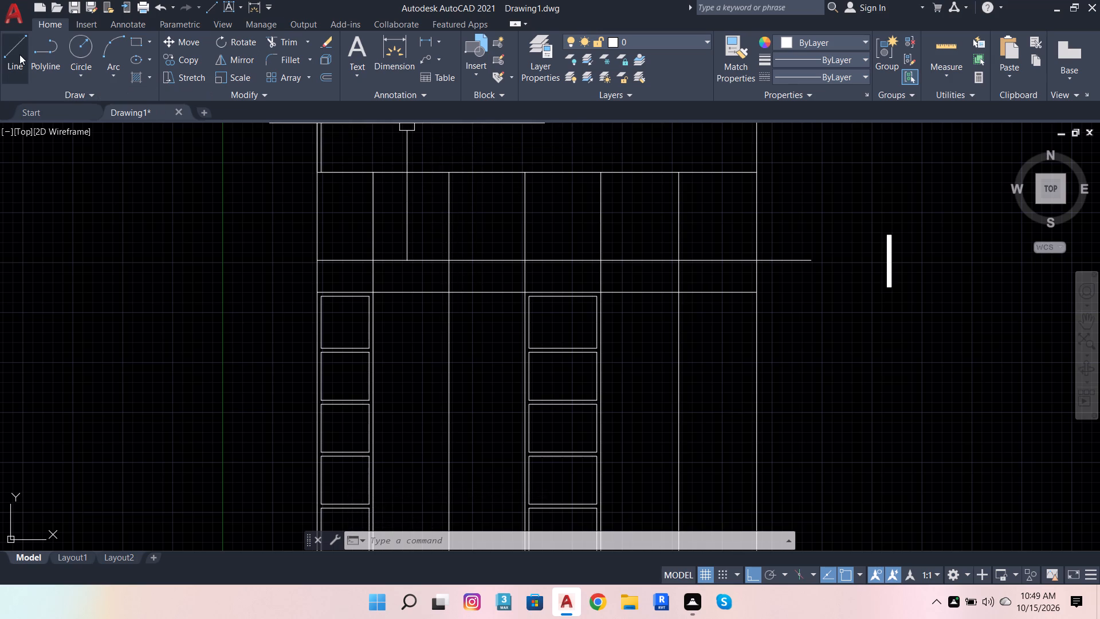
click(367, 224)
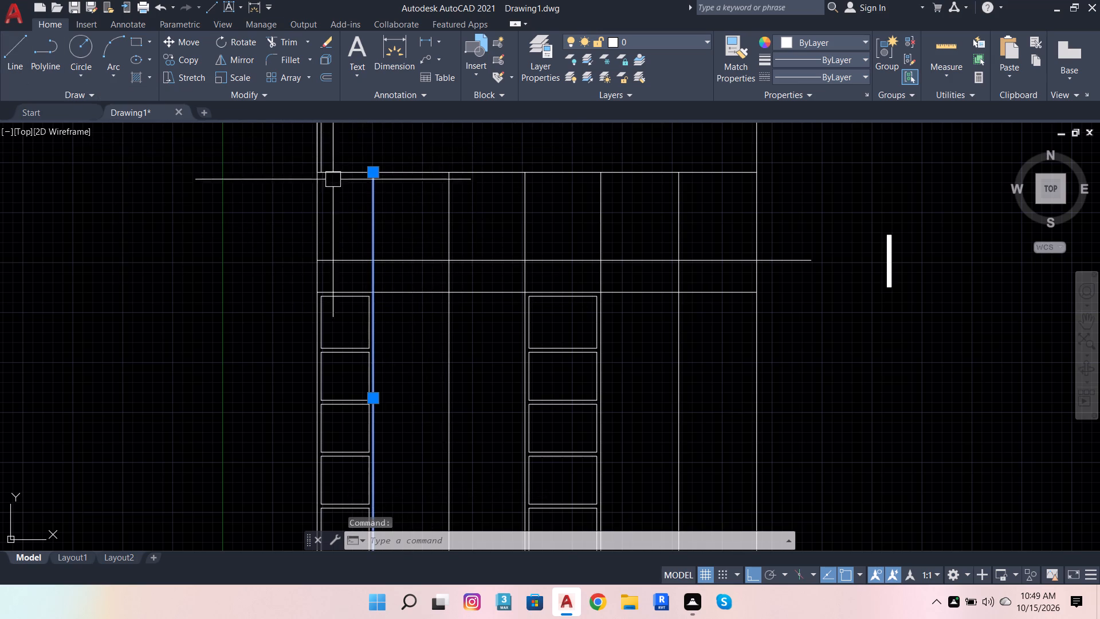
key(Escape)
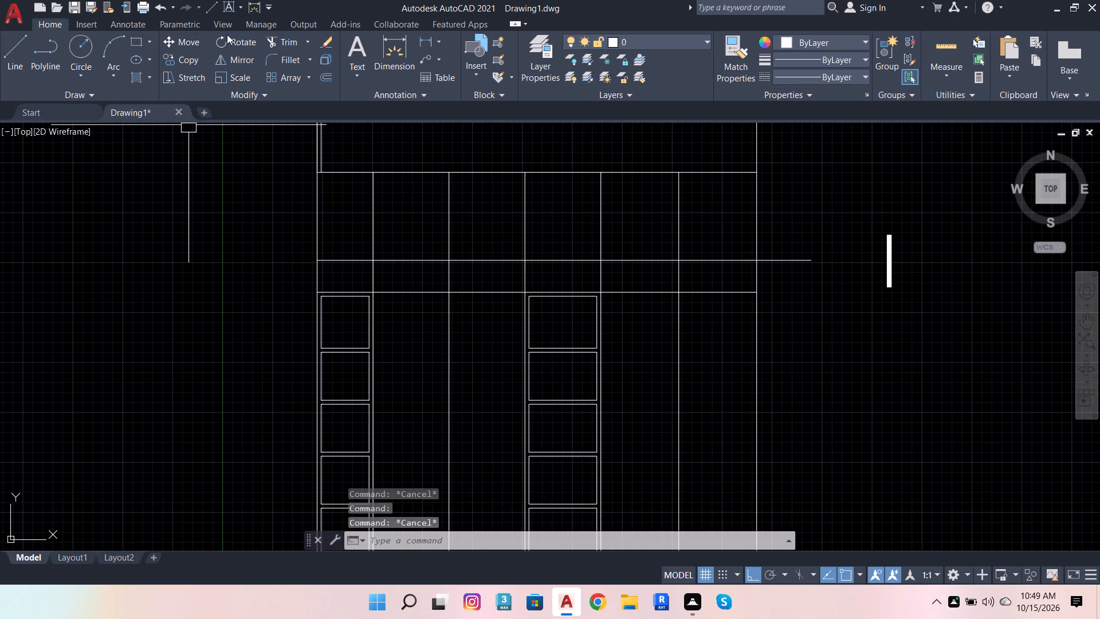
Trim the five vertical dividers between the 8" horizontal line and the upper compartments' bottom edge.
click(271, 40)
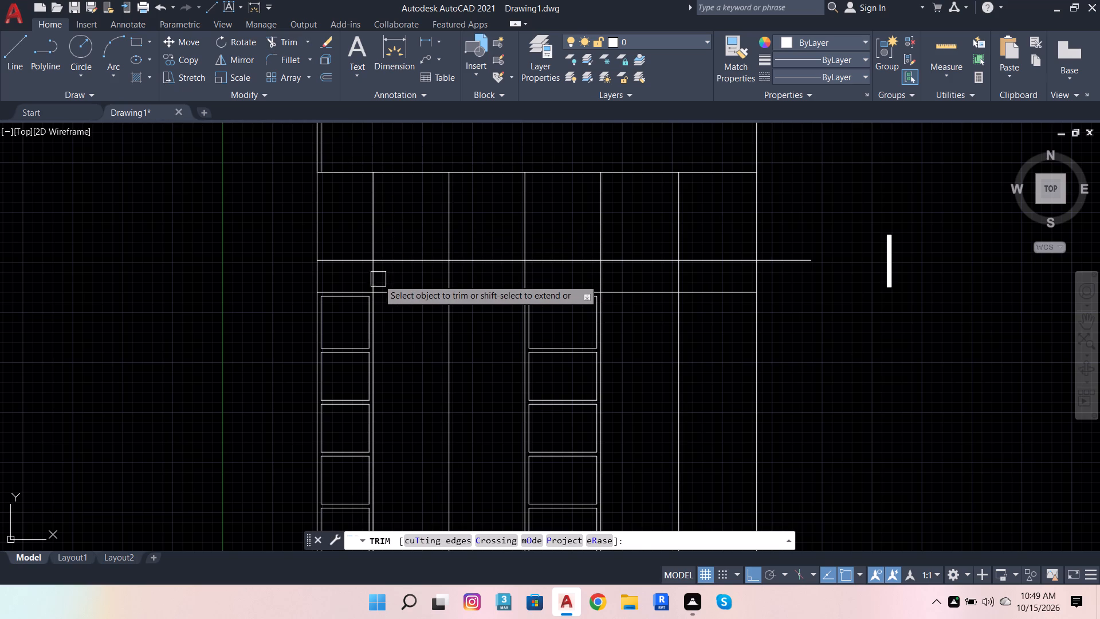
click(375, 278)
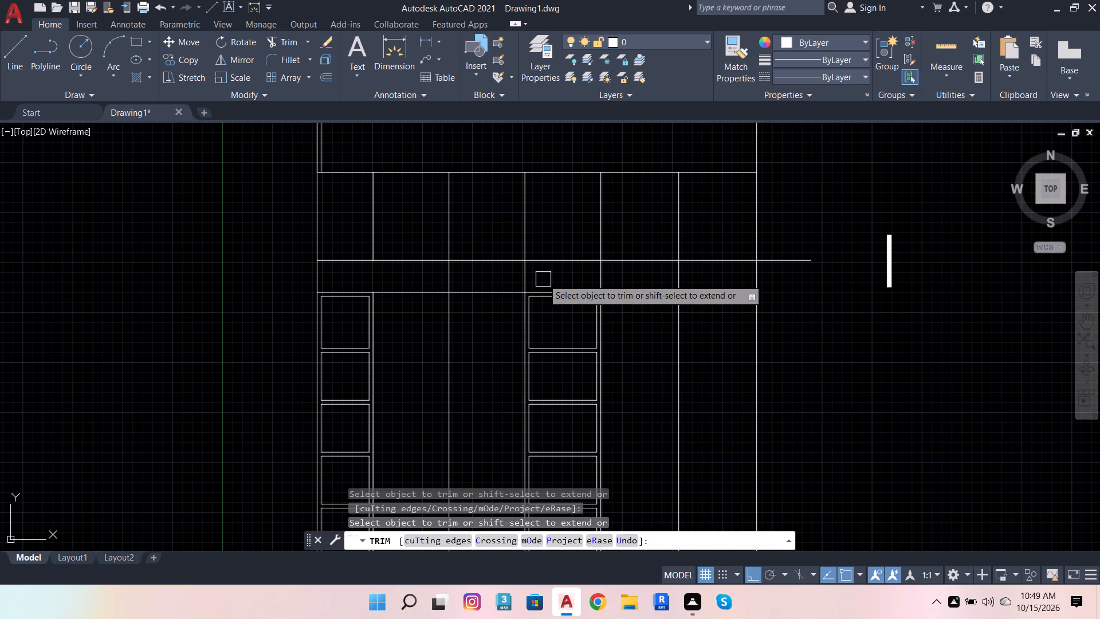
click(527, 273)
scroll(462, 277, down, 2)
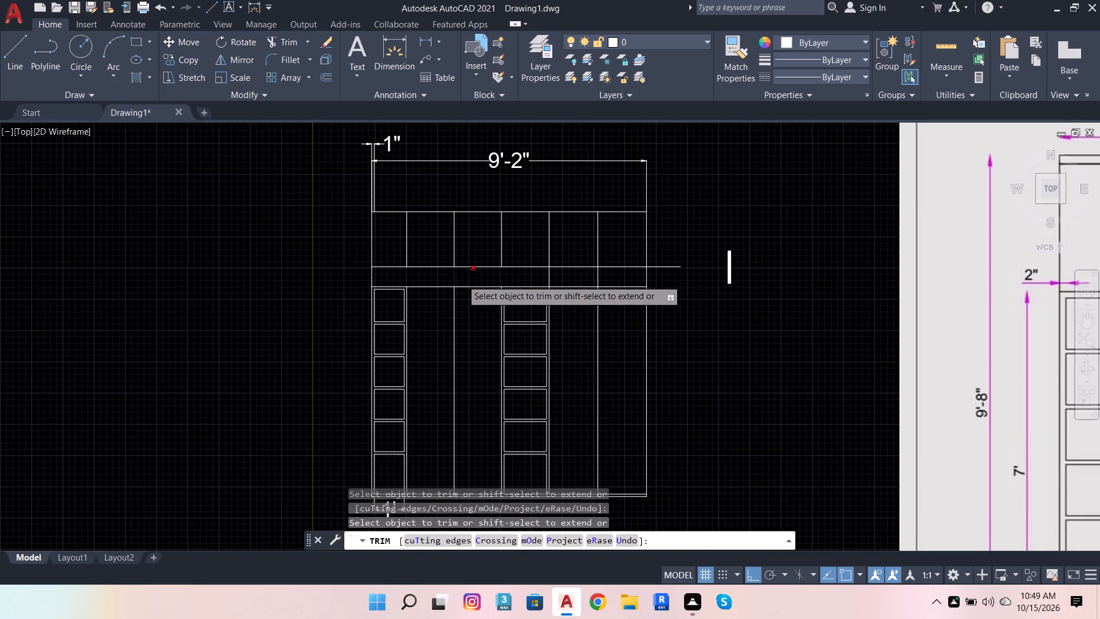
scroll(443, 276, up, 3)
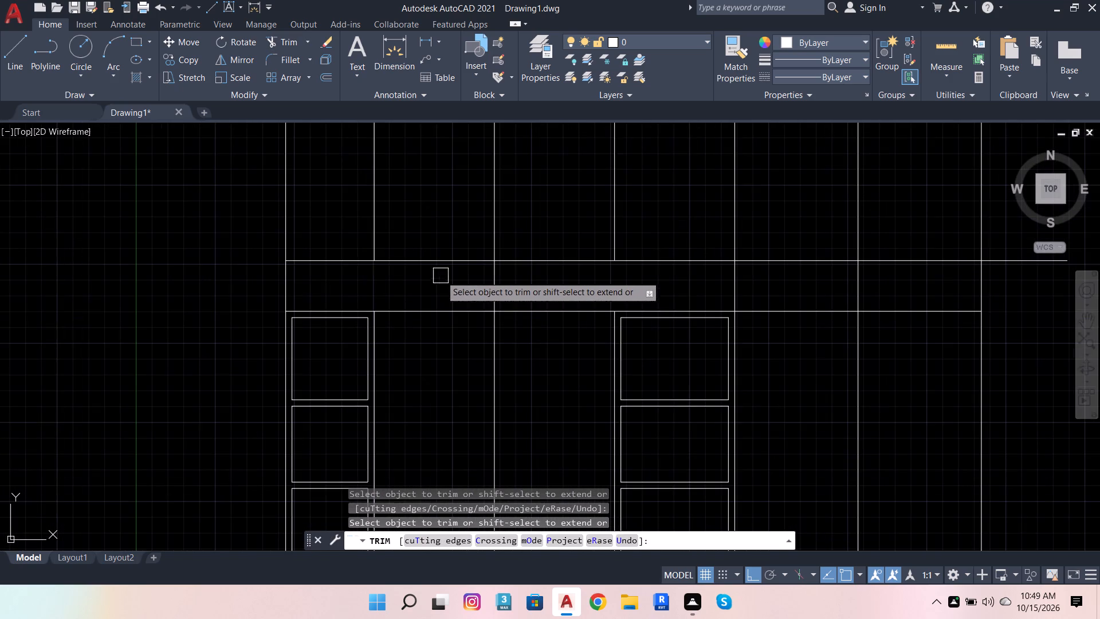
click(504, 277)
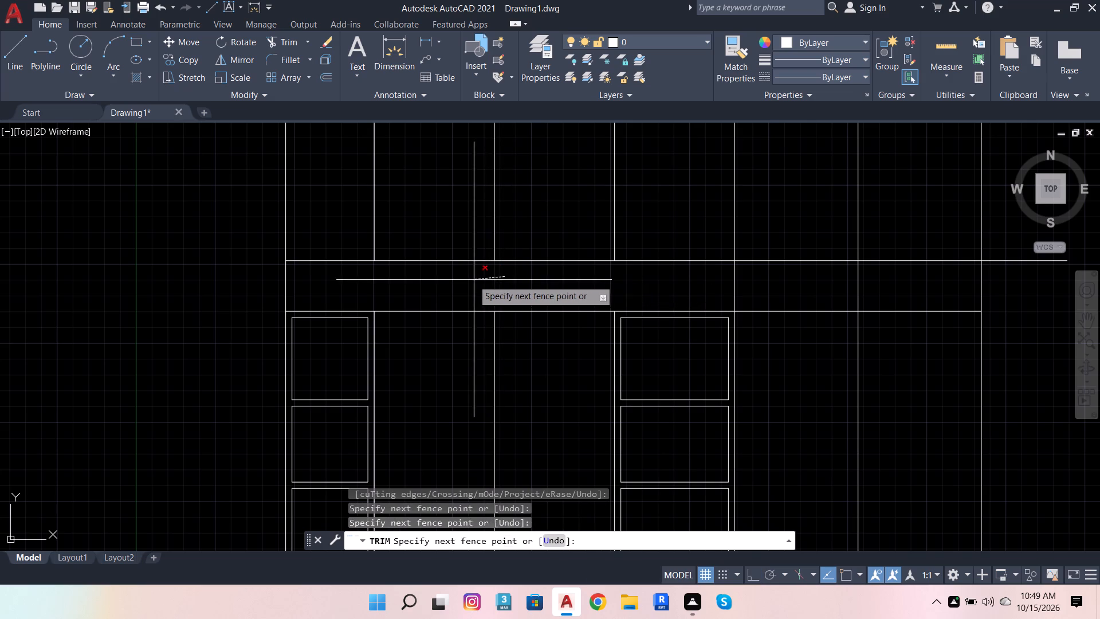
click(473, 280)
scroll(577, 278, down, 2)
scroll(709, 291, up, 3)
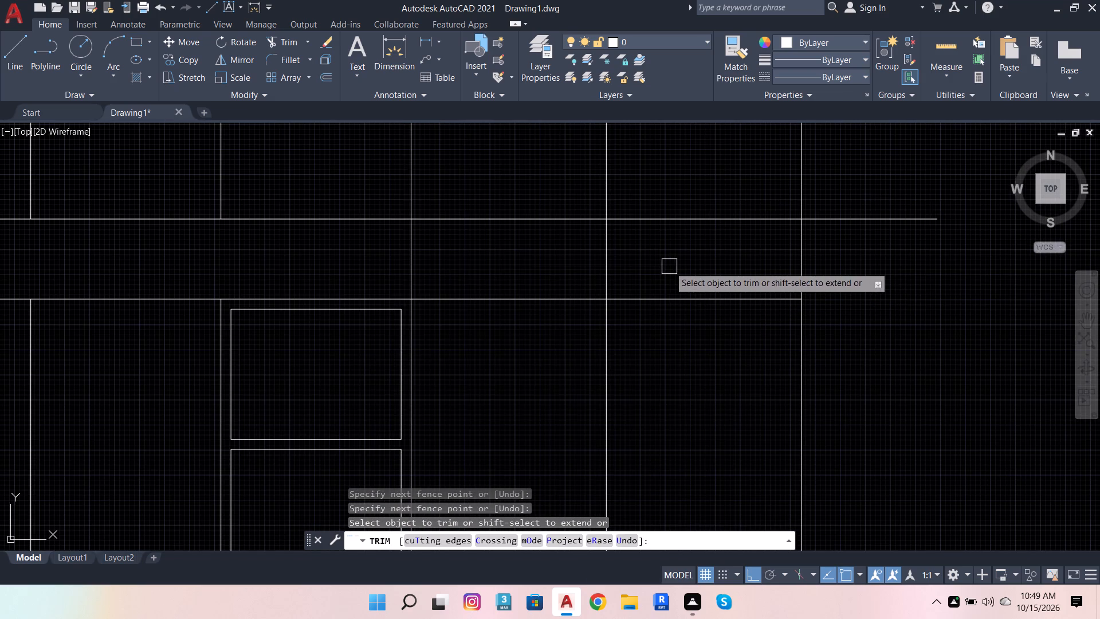
click(670, 266)
click(359, 262)
scroll(674, 297, down, 2)
key(Escape)
key(Escape)
key(Escape)
key(Escape)
key(Escape)
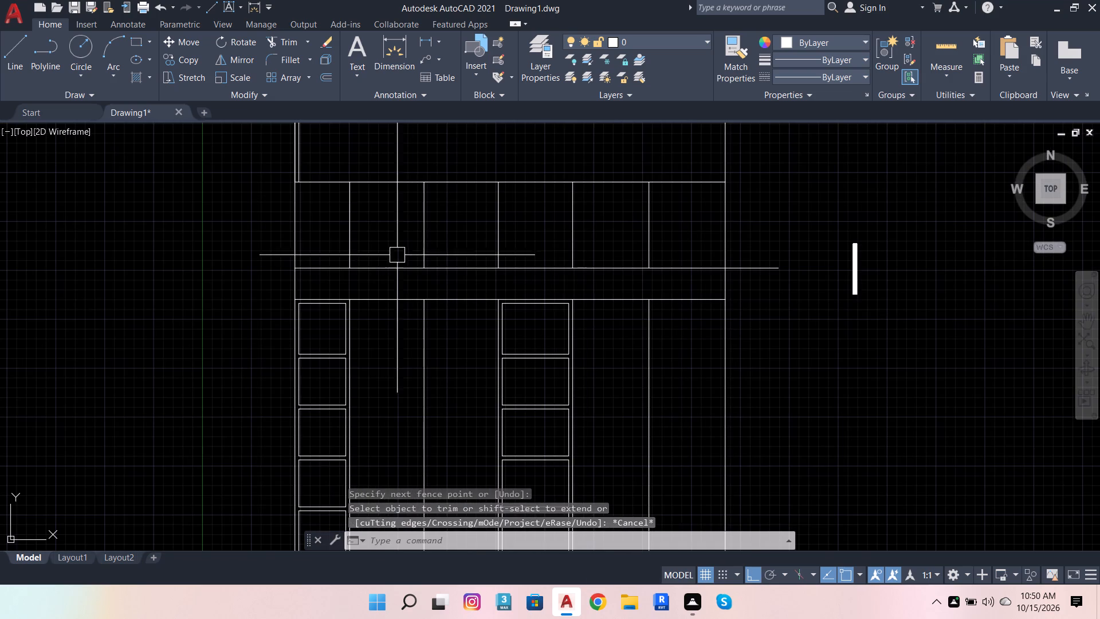
Offset the first upper-compartment divider 2" to its left and the second upper divider 2" to both sides.
click(355, 224)
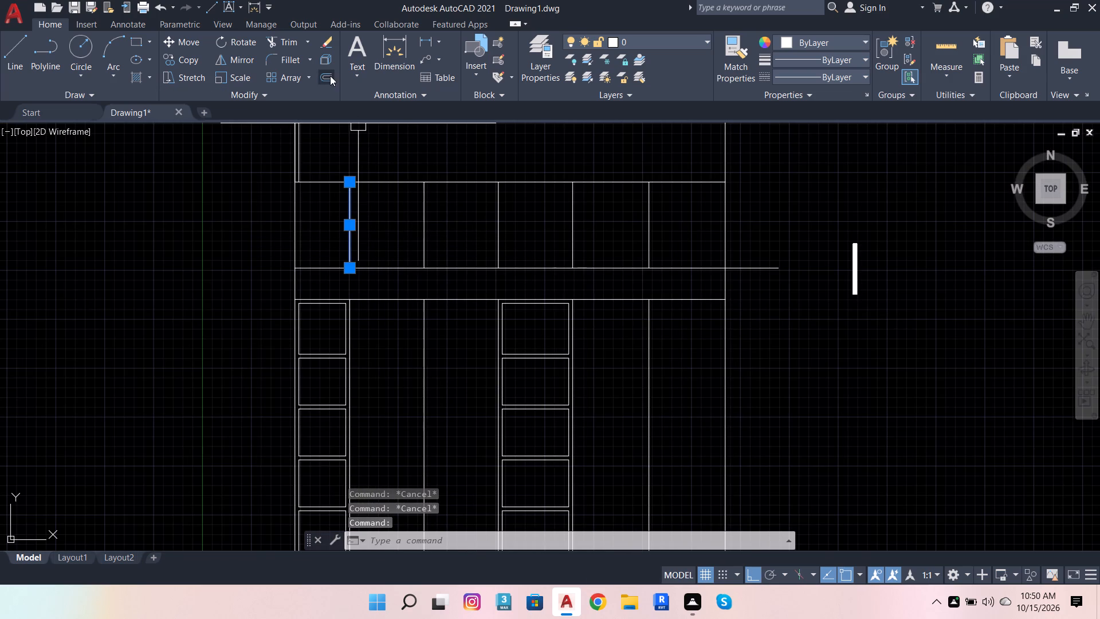
click(330, 76)
scroll(372, 281, up, 2)
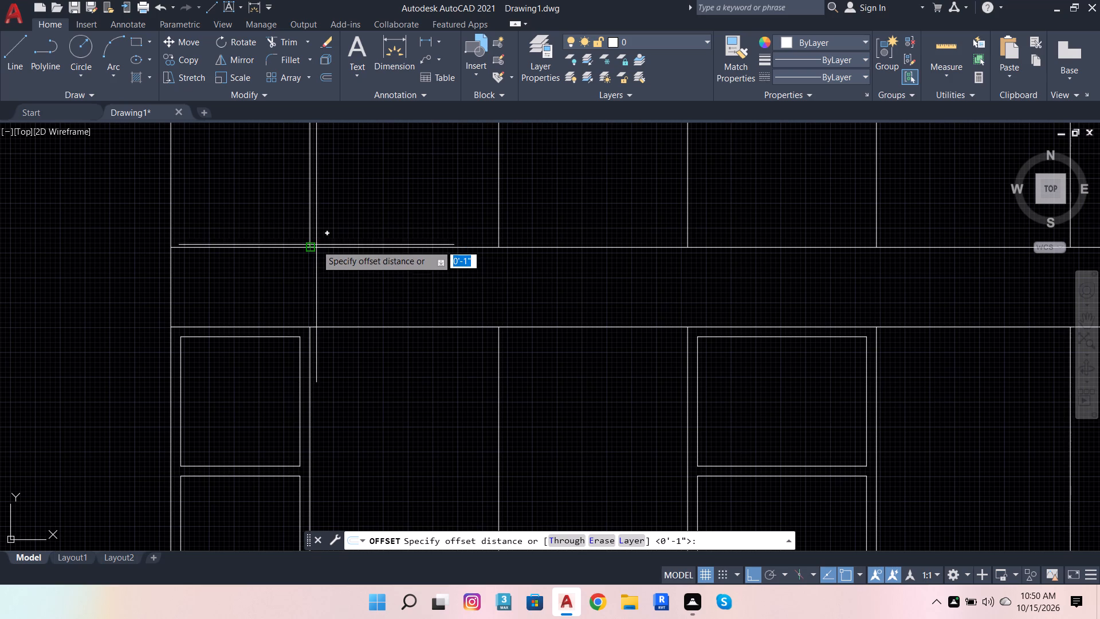
click(308, 248)
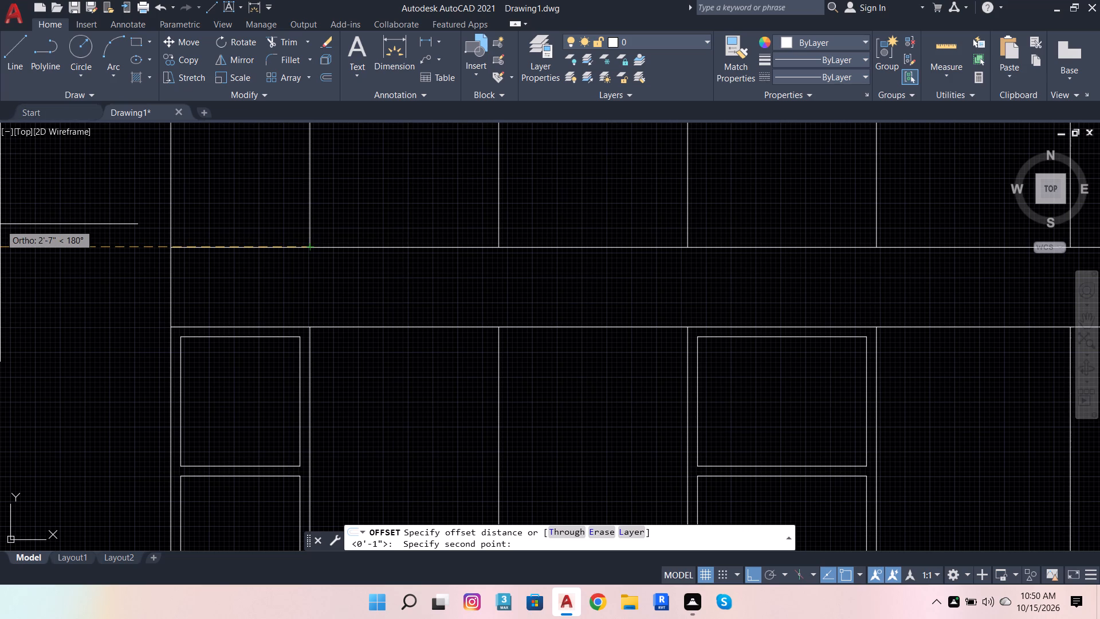
scroll(5, 257, down, 3)
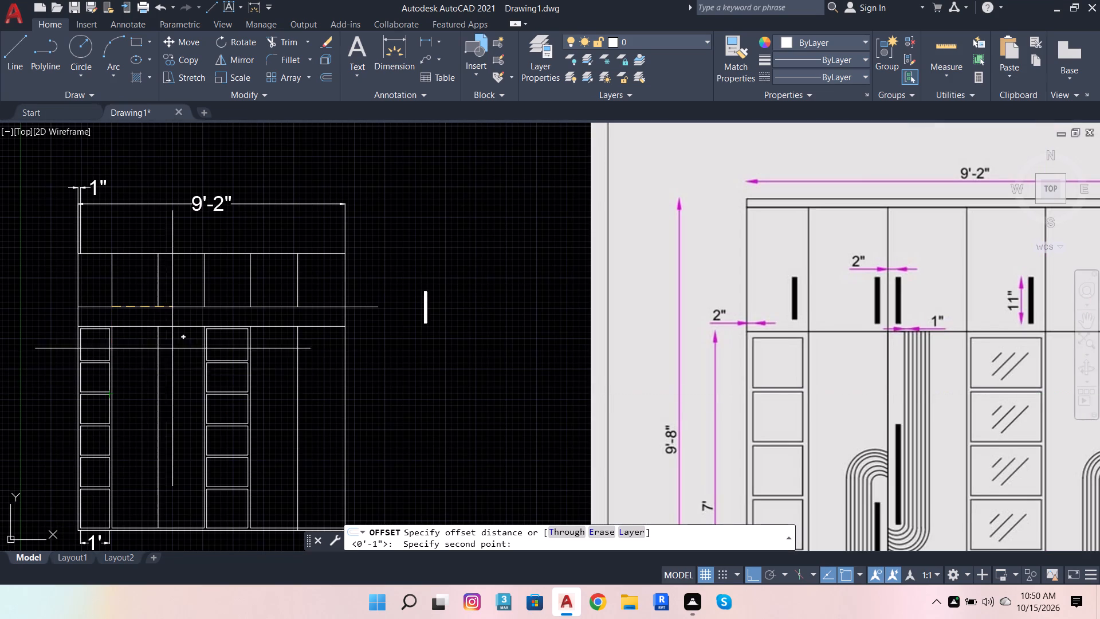
scroll(395, 370, down, 1)
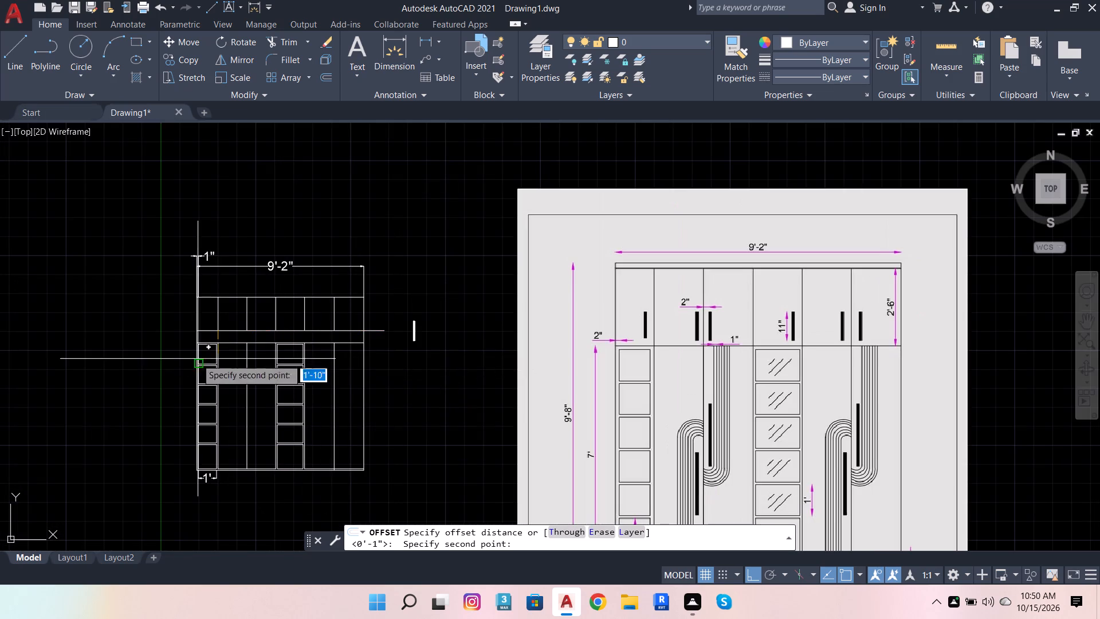
scroll(184, 356, up, 2)
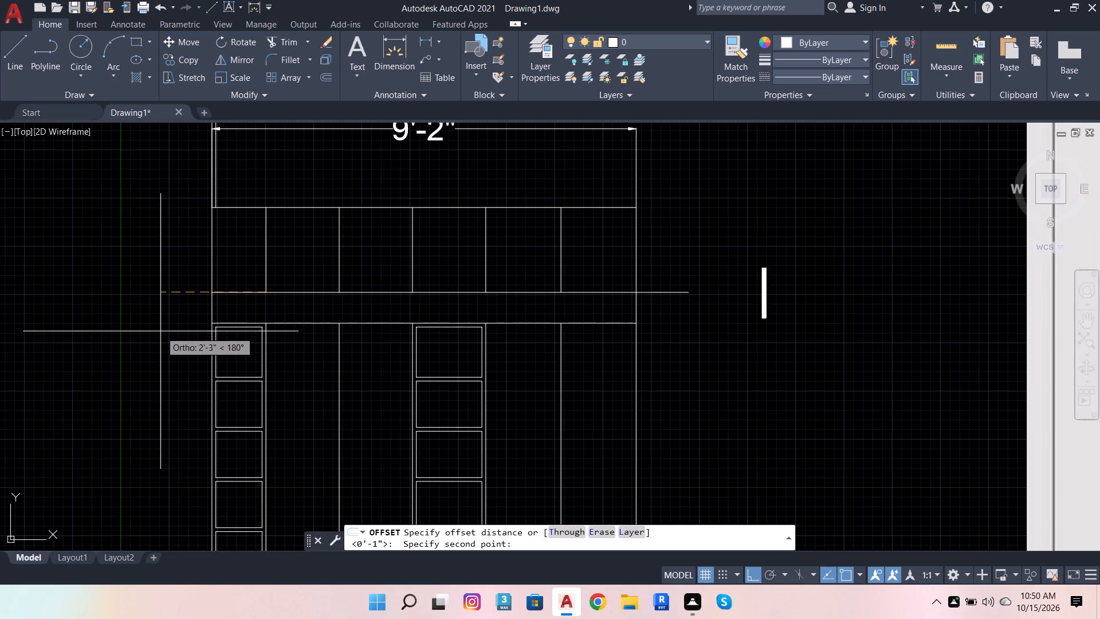
key(2)
key(Return)
click(160, 331)
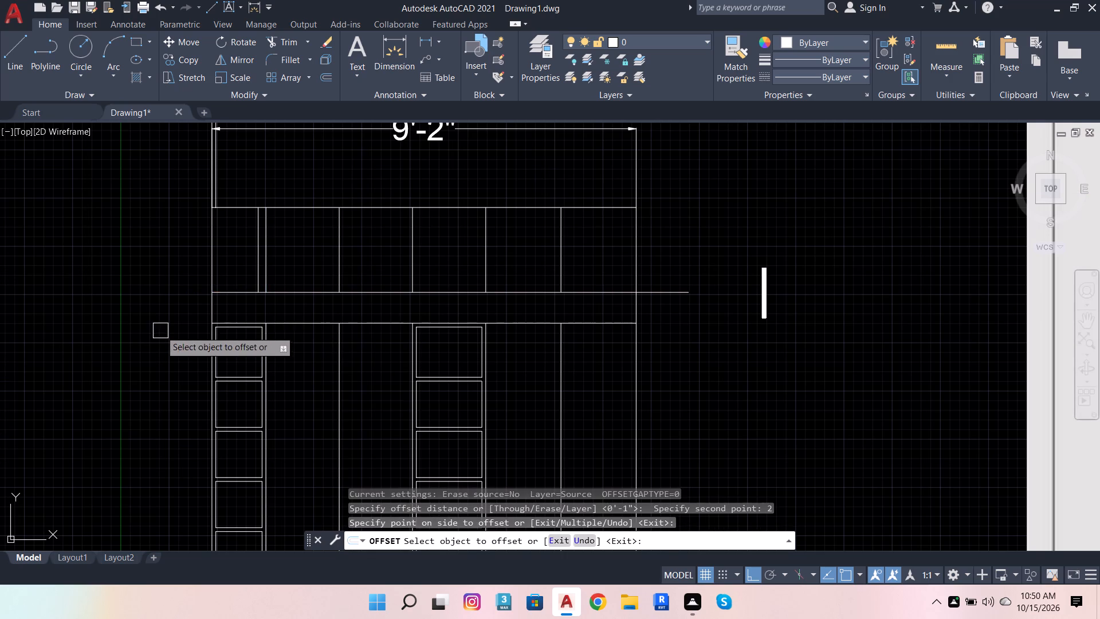
click(335, 267)
click(285, 267)
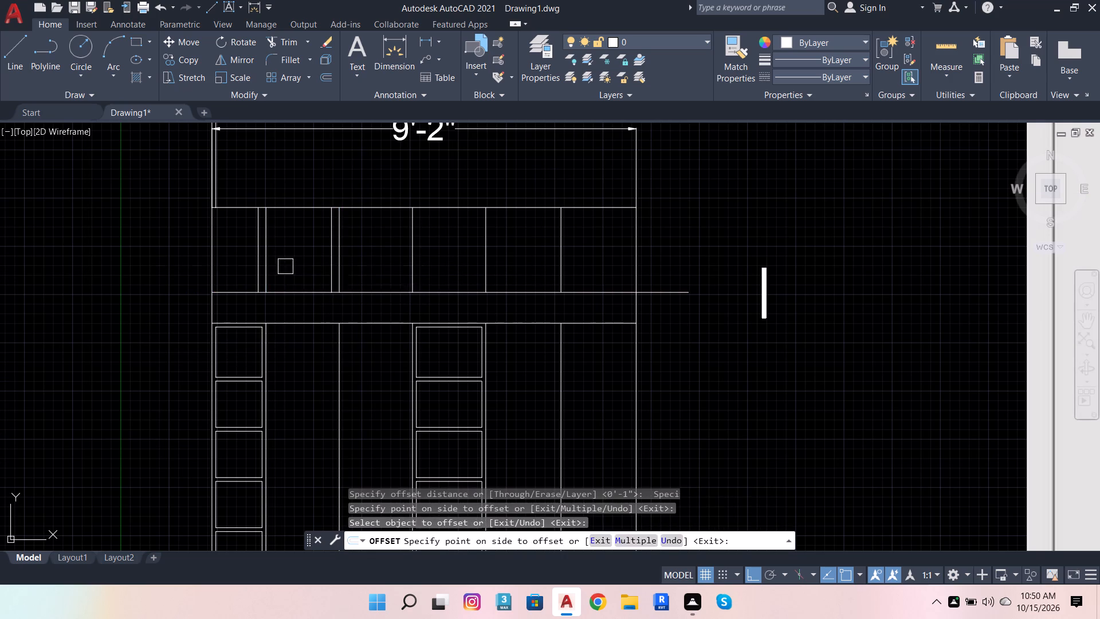
click(346, 264)
click(381, 260)
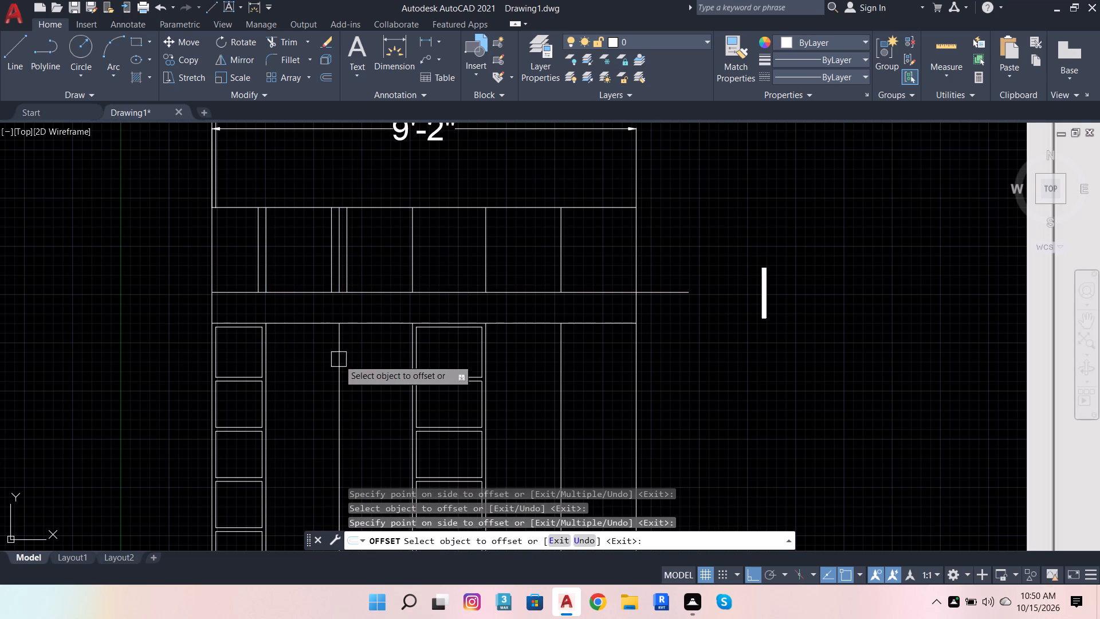
Offset the second divider of the lower section 2" to both sides.
click(337, 372)
click(290, 377)
click(343, 367)
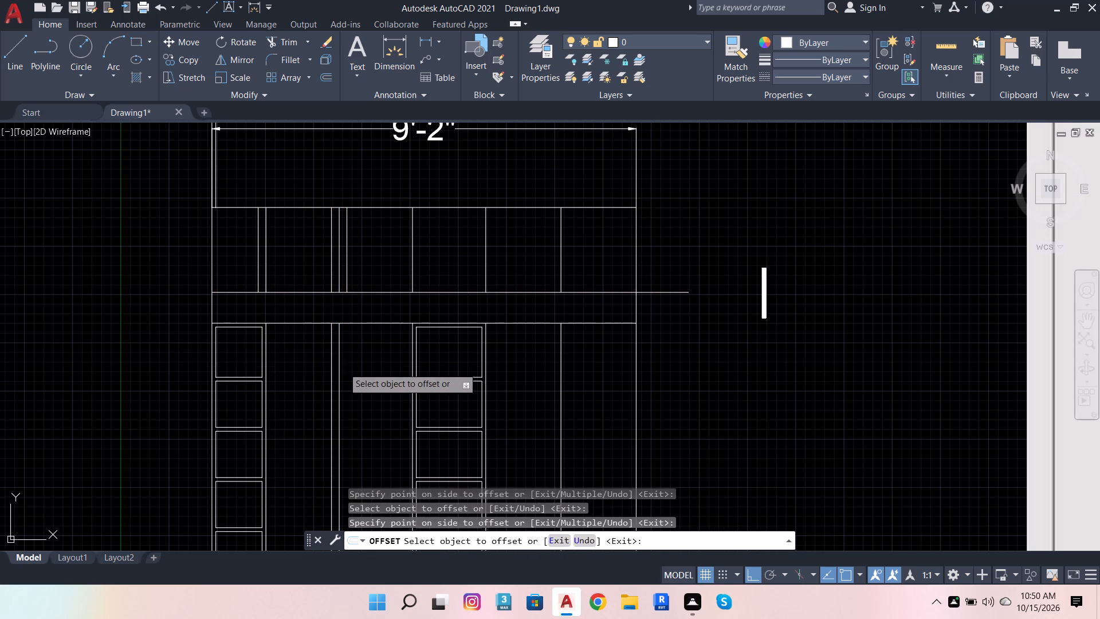
click(358, 367)
Offset the fourth upper-compartment divider 2" to its left and the fifth upper divider 2" to both sides.
scroll(414, 265, down, 2)
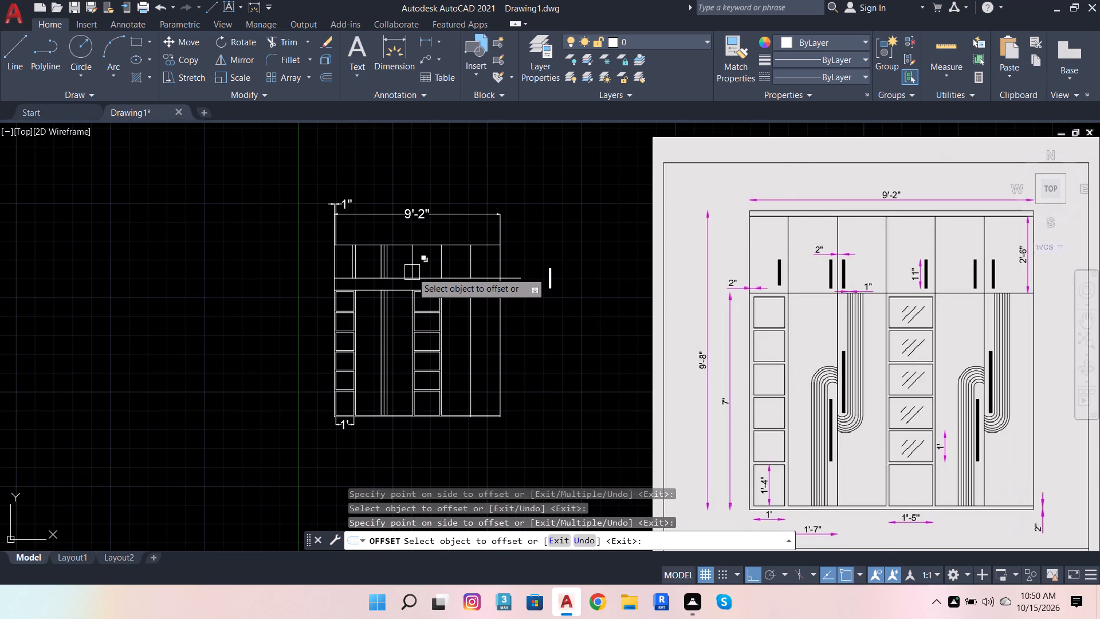
click(442, 267)
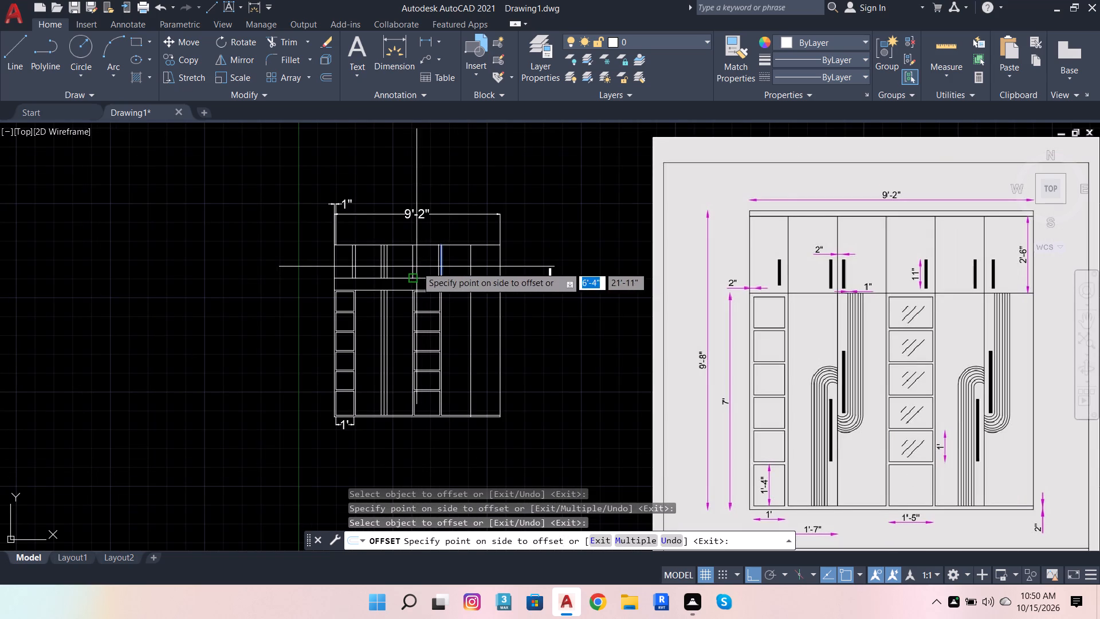
click(417, 267)
scroll(469, 268, up, 3)
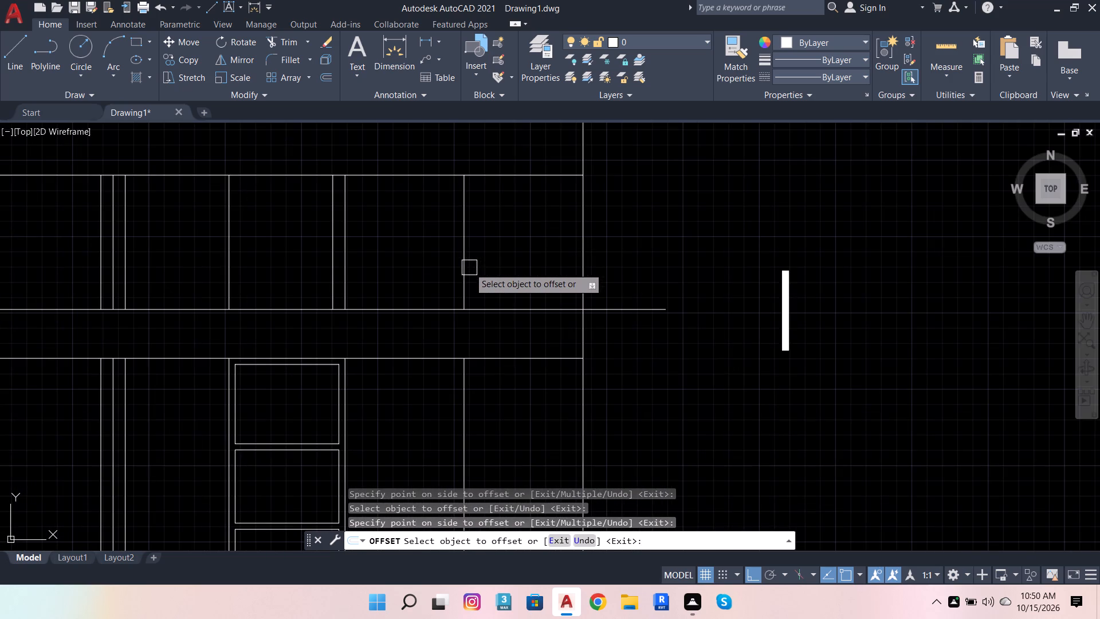
click(458, 268)
click(415, 268)
click(464, 257)
drag(517, 265, 534, 271)
scroll(688, 287, down, 2)
key(Escape)
key(Escape)
key(Escape)
key(Escape)
key(Escape)
key(Escape)
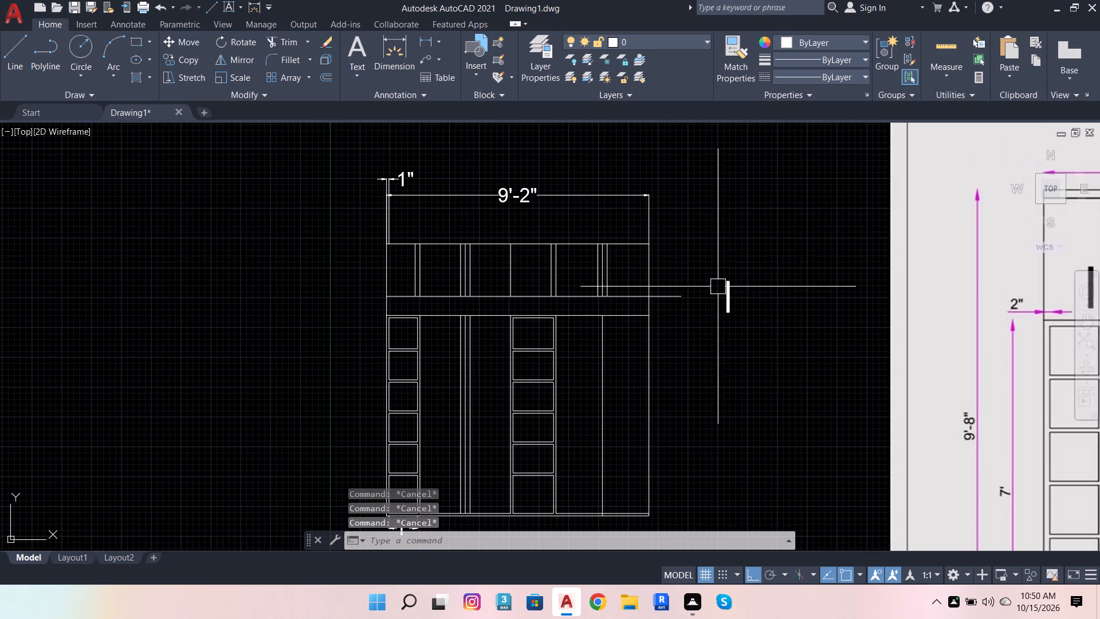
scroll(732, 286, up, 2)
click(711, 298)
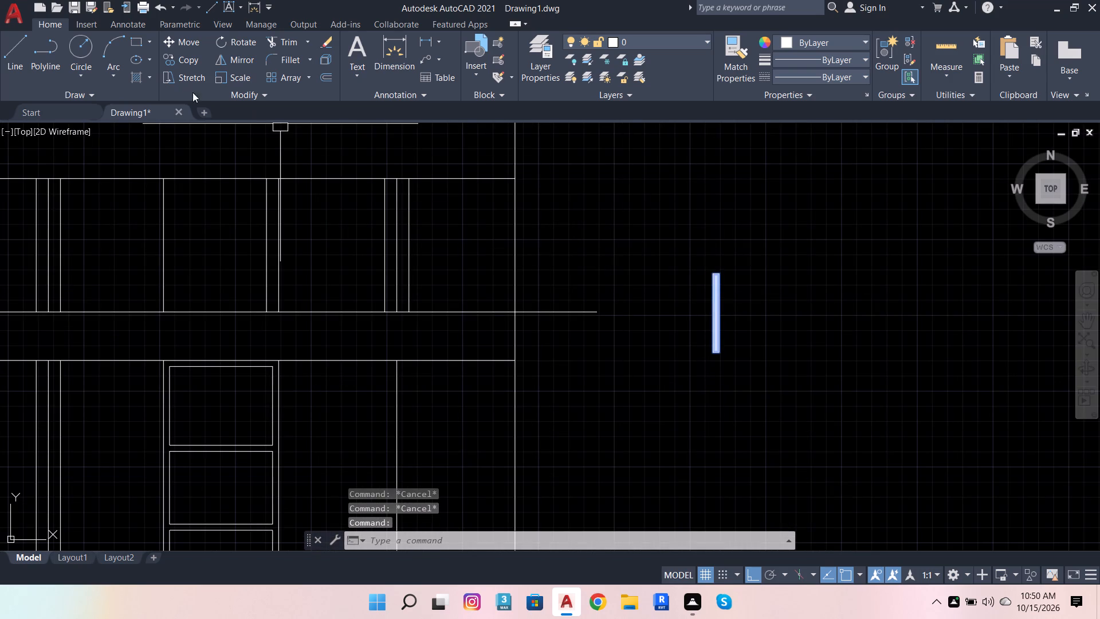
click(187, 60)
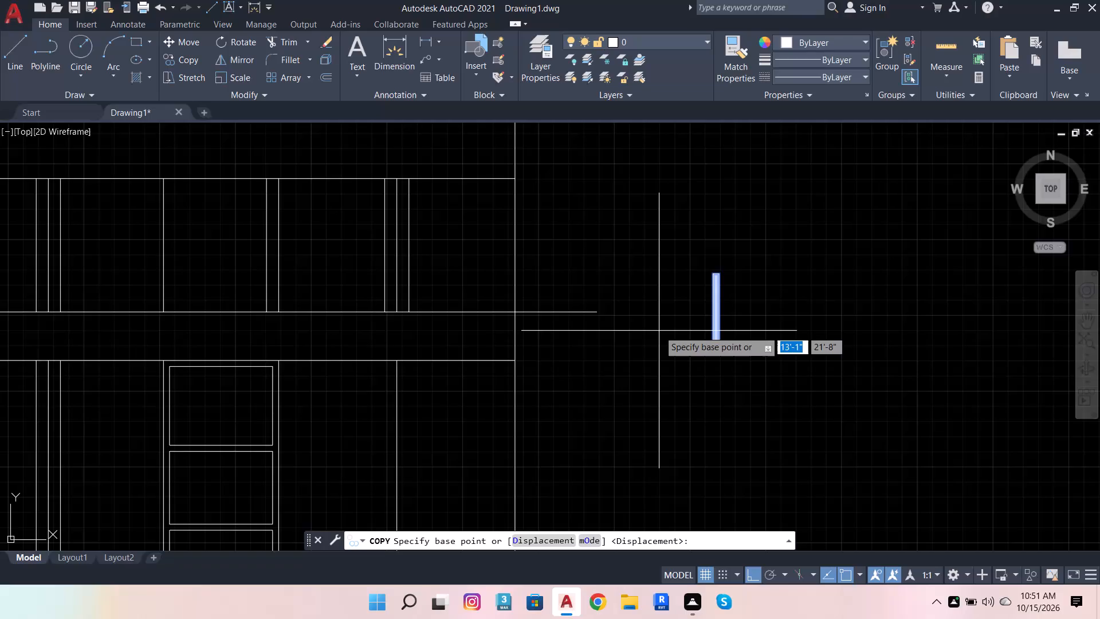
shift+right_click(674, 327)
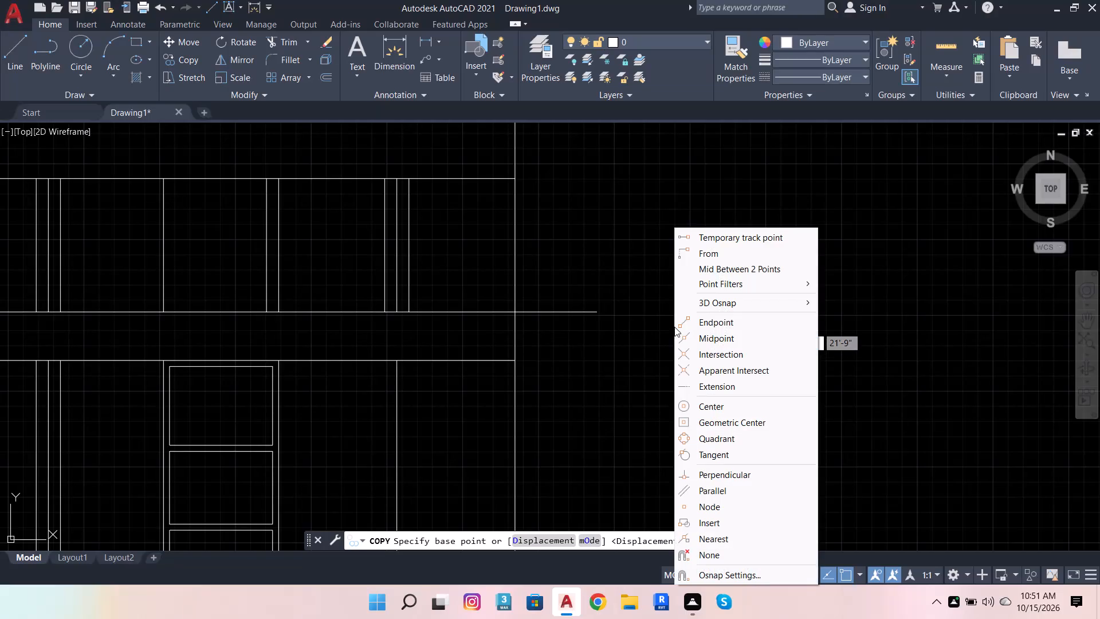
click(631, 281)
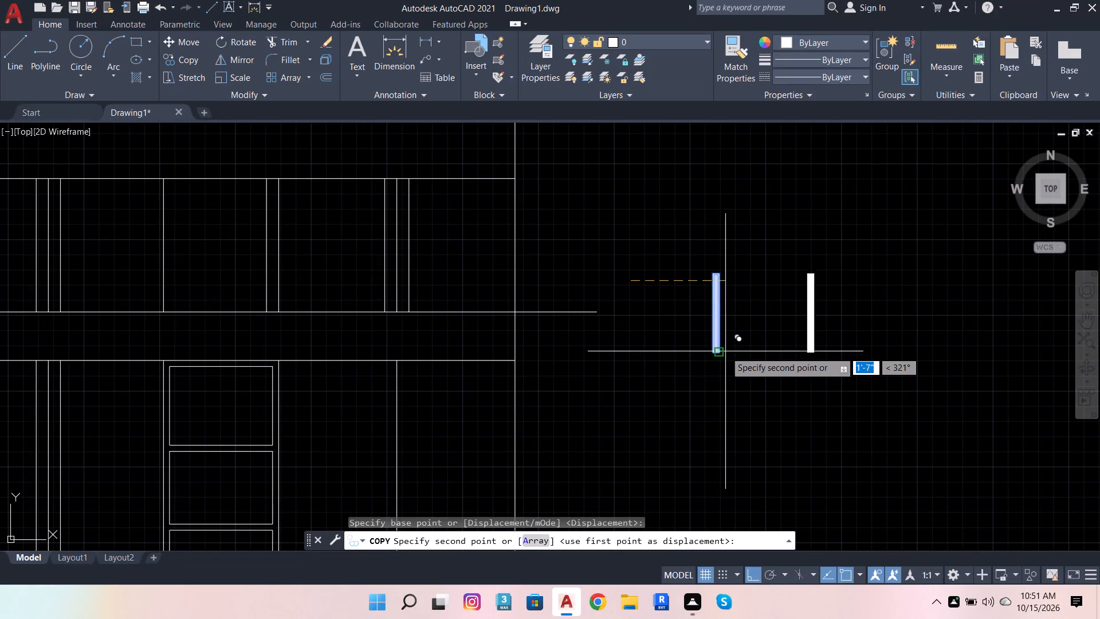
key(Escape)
Copy the handle block from its bottom edge midpoint to the lower ends of the guide lines beside the fifth and fourth upper dividers.
click(718, 343)
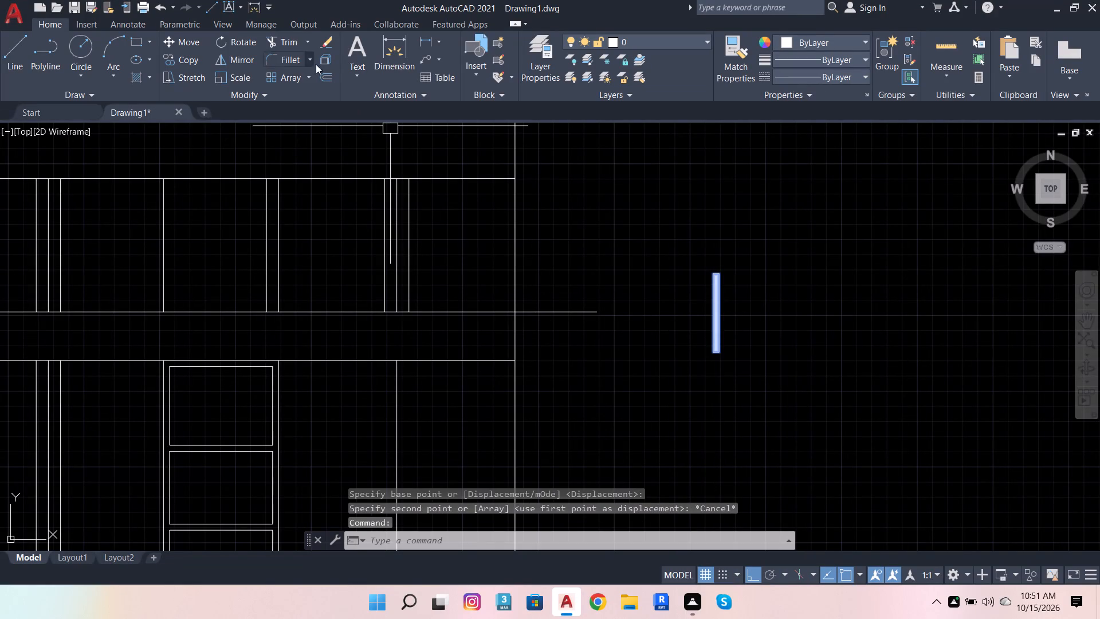
click(180, 57)
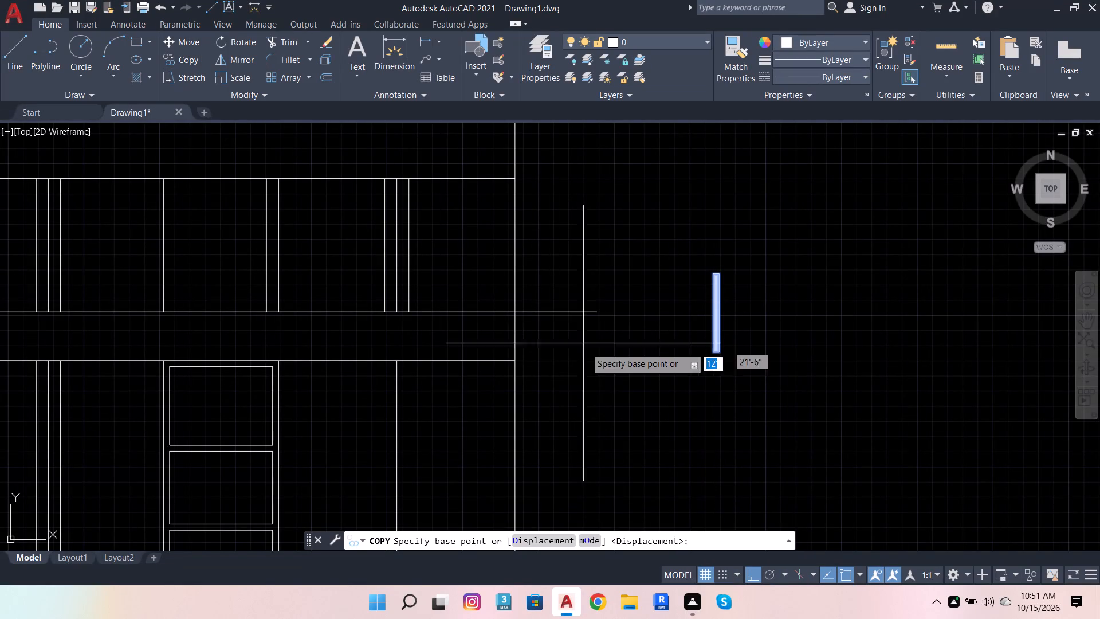
scroll(710, 362, up, 6)
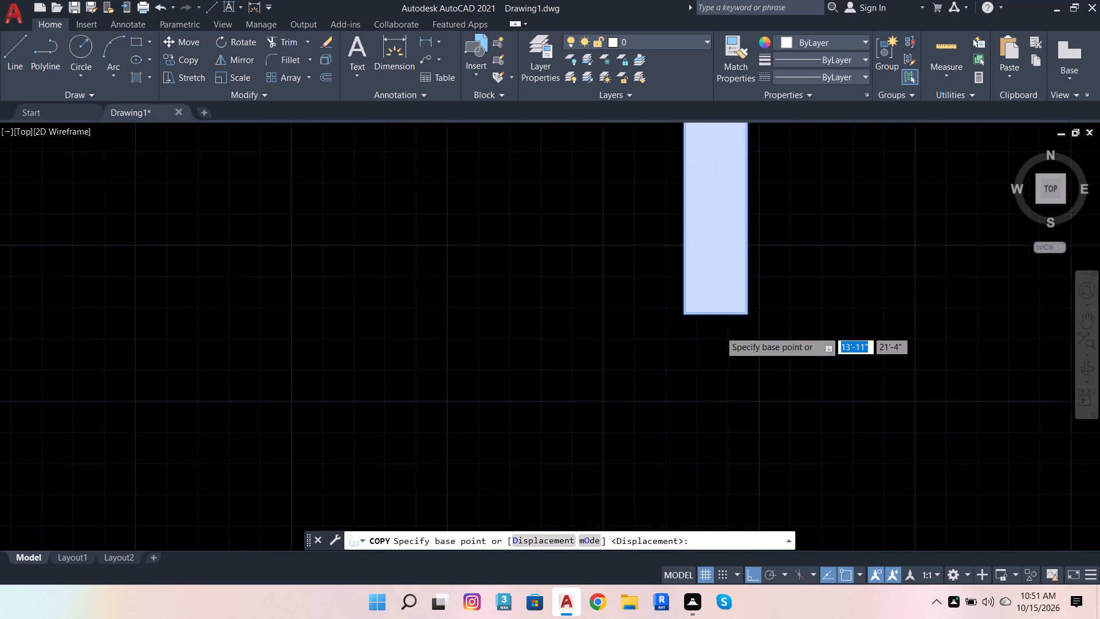
shift+right_click(709, 315)
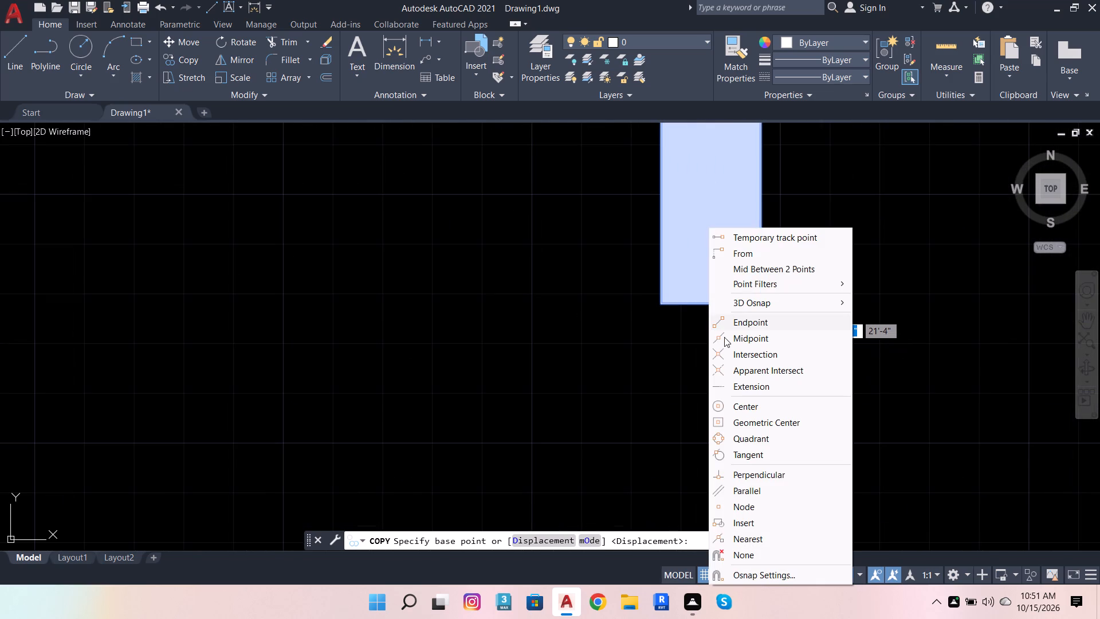
click(735, 340)
click(710, 307)
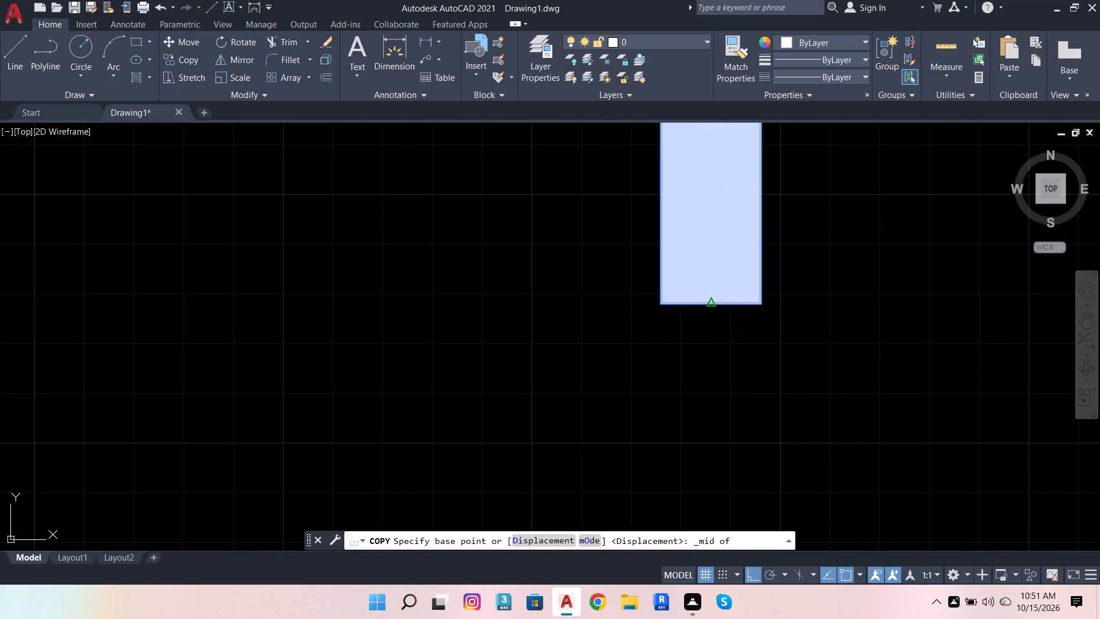
scroll(764, 312, down, 6)
scroll(332, 242, up, 3)
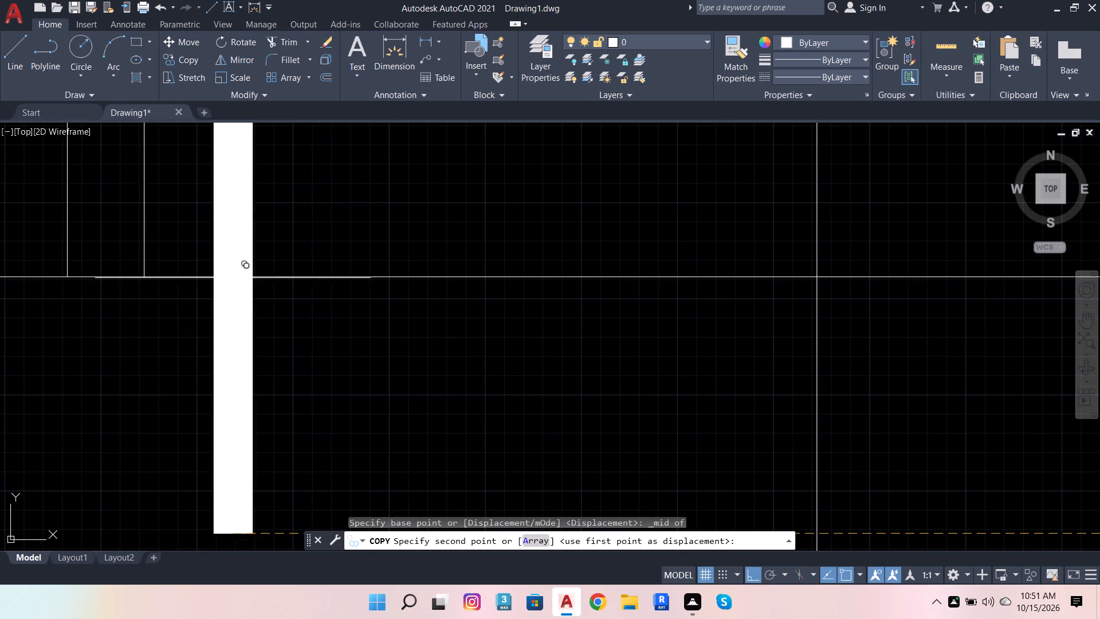
click(143, 277)
scroll(478, 346, down, 3)
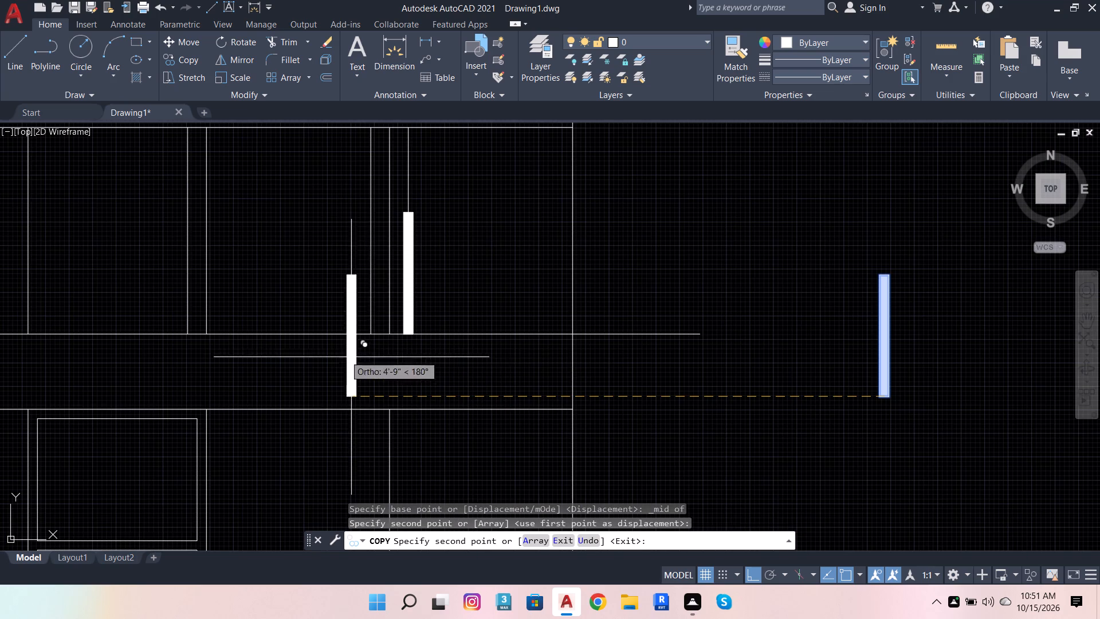
click(370, 333)
scroll(662, 365, down, 2)
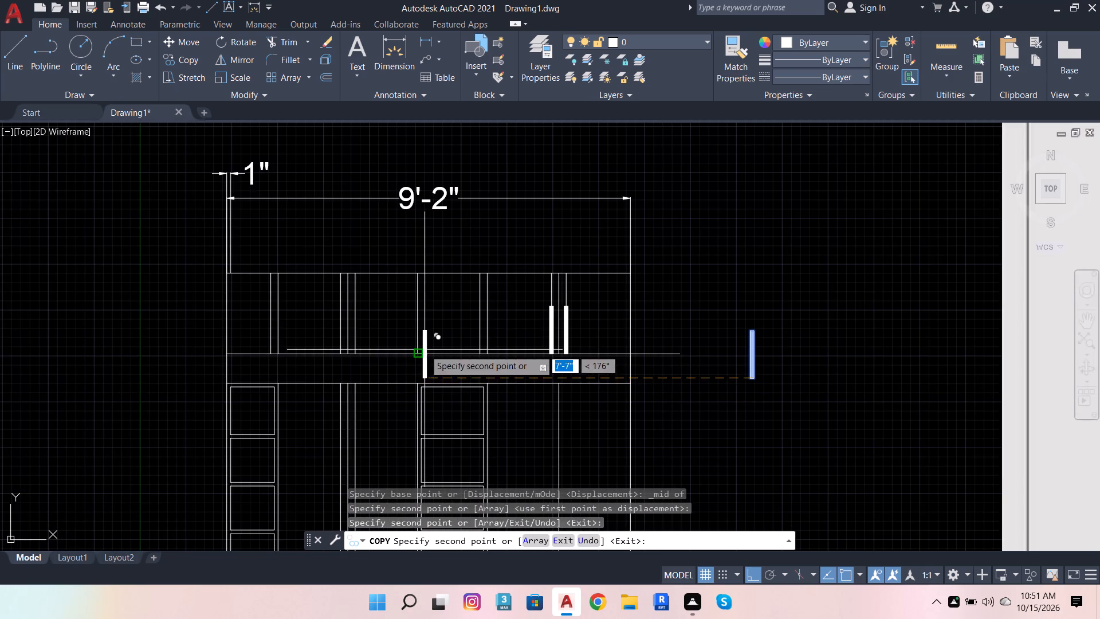
scroll(425, 350, up, 3)
scroll(645, 369, down, 2)
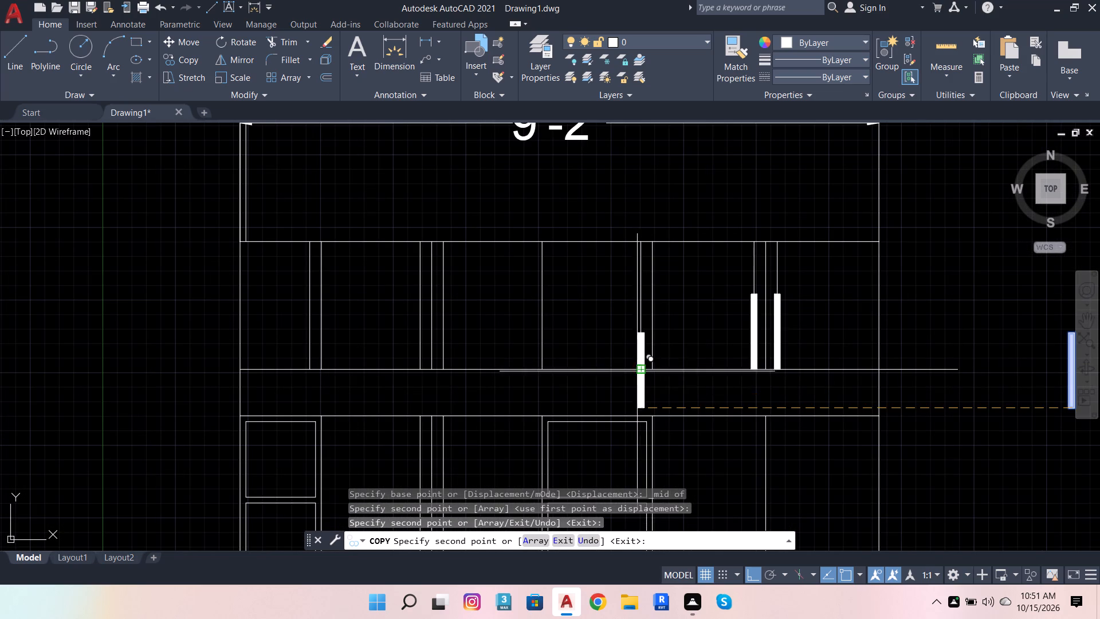
click(641, 371)
Place further handle copies at the lower ends of the two guide lines beside the second upper divider and the one beside the first.
scroll(676, 381, down, 1)
scroll(533, 371, up, 4)
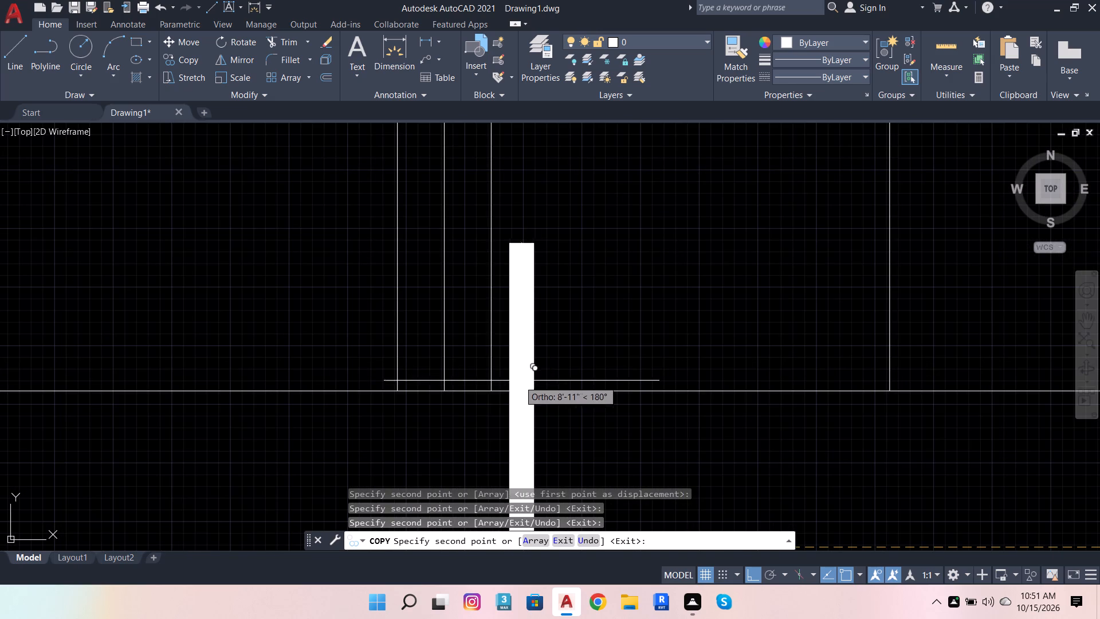
click(496, 388)
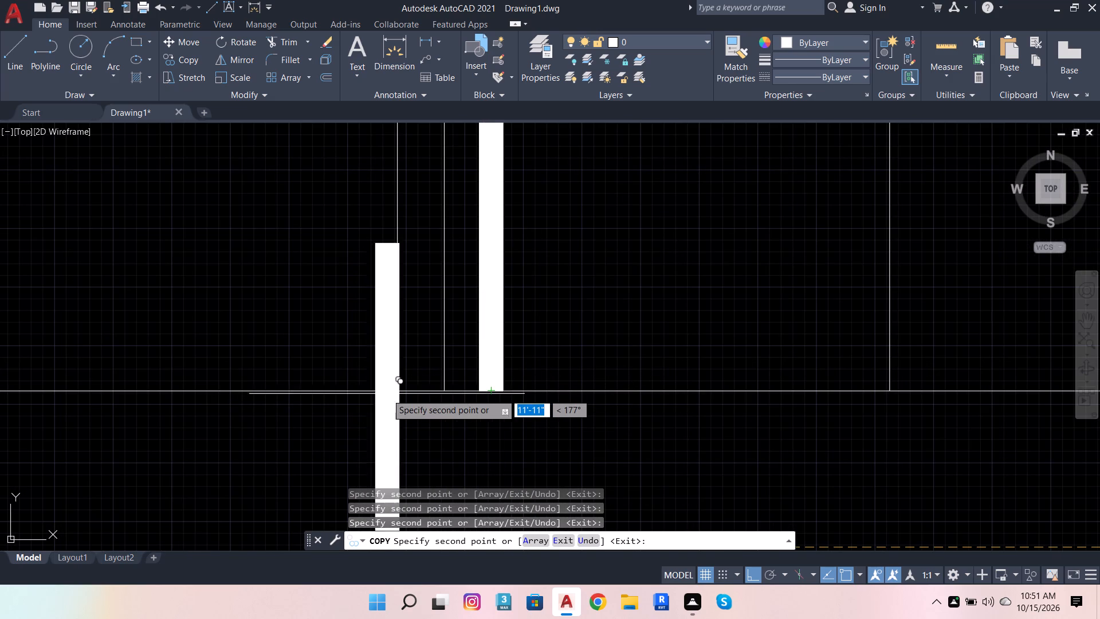
click(394, 394)
scroll(585, 420, down, 4)
scroll(465, 417, up, 4)
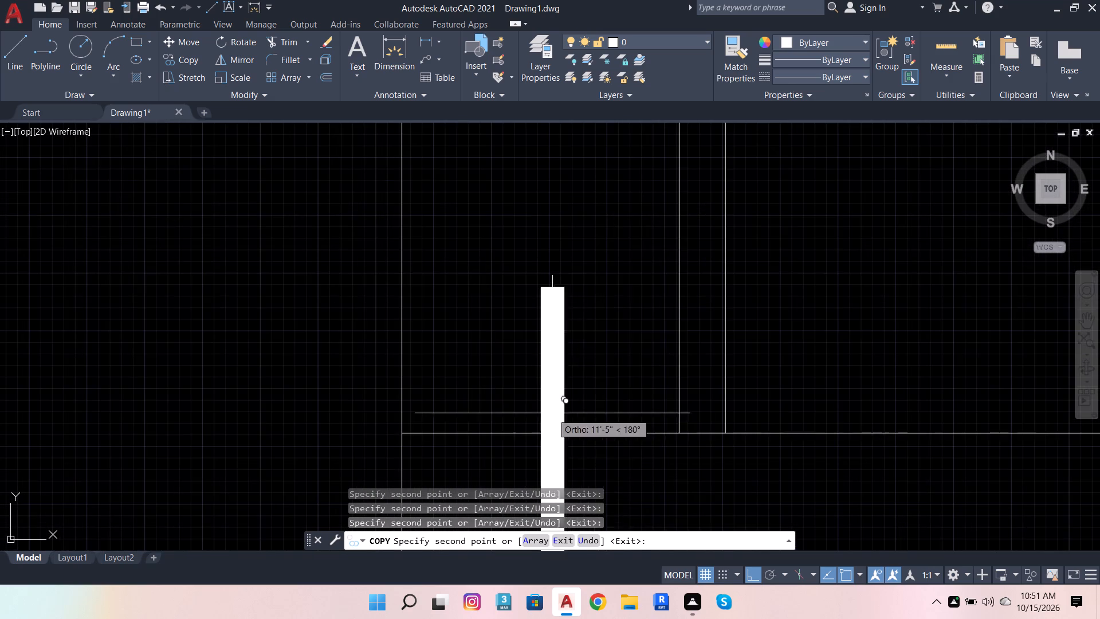
click(675, 424)
scroll(532, 437, down, 3)
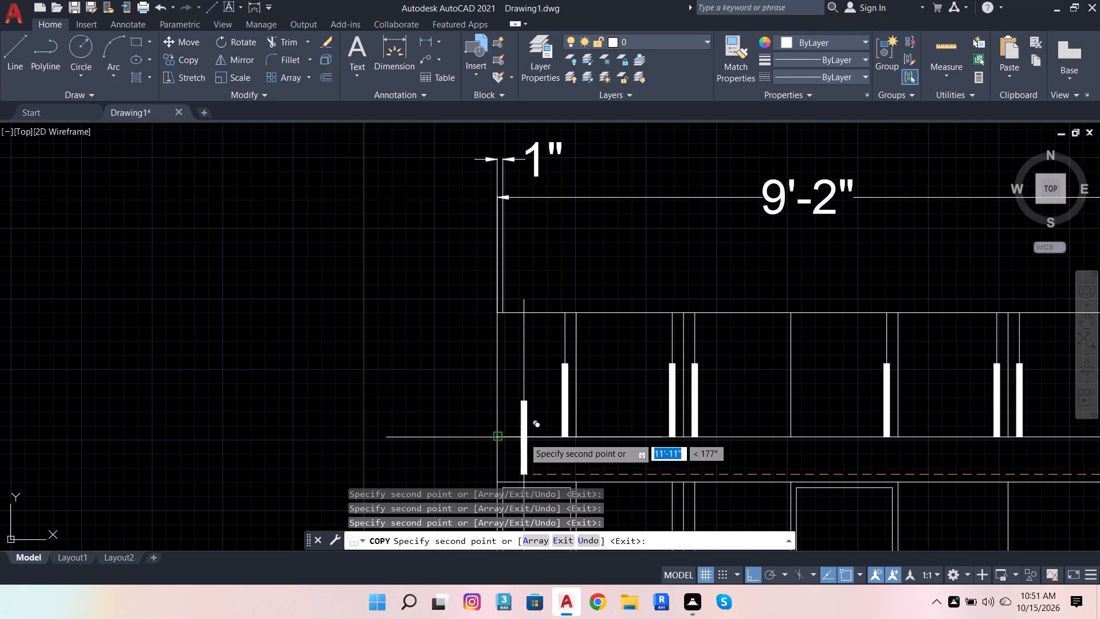
key(Escape)
Erase the six vertical guide lines running through the handle blocks in the upper compartments.
scroll(461, 314, down, 1)
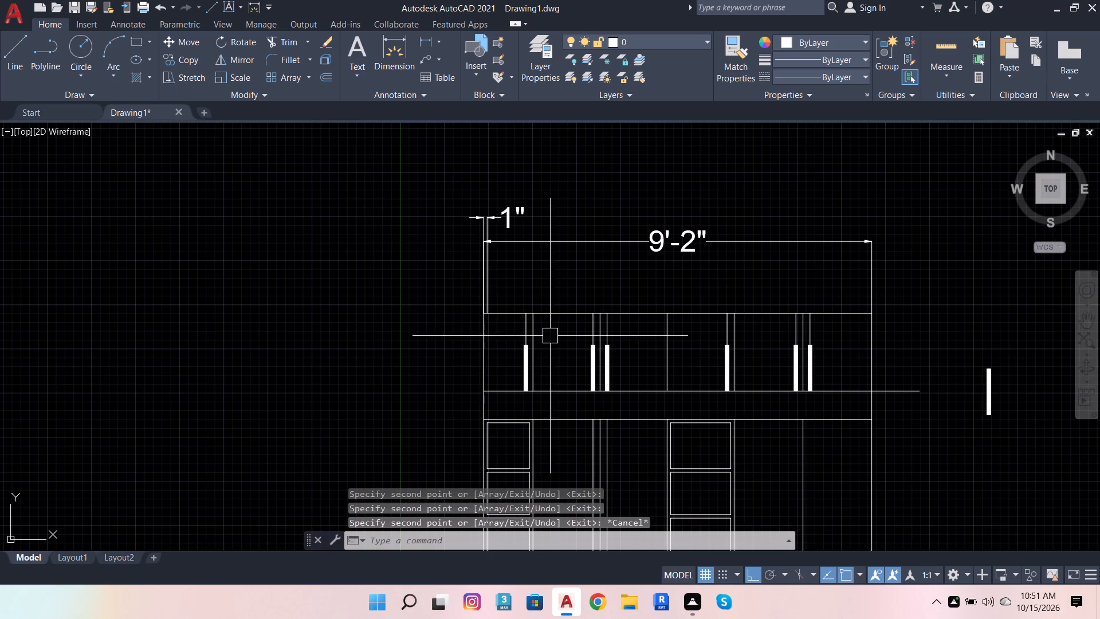
scroll(510, 329, up, 2)
click(535, 335)
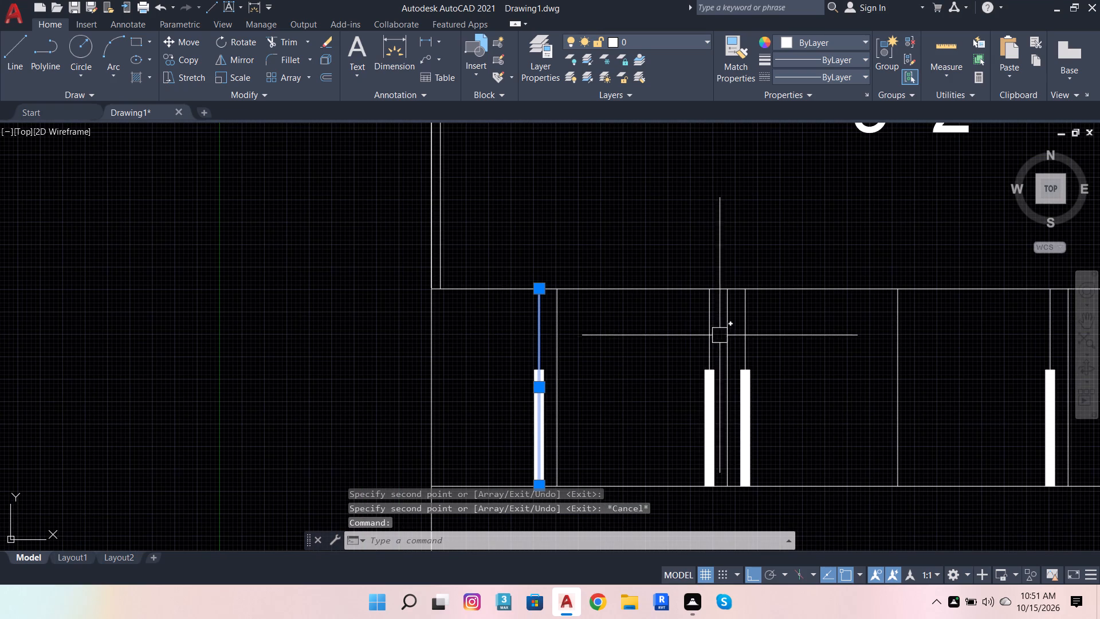
click(703, 342)
click(752, 336)
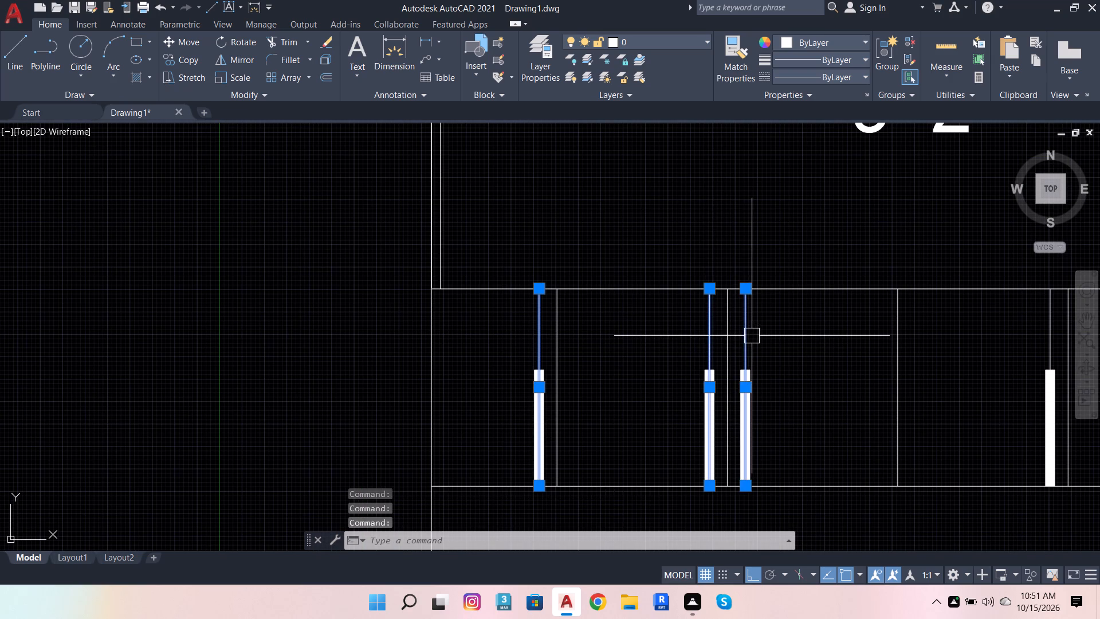
scroll(521, 383, down, 2)
scroll(733, 361, up, 2)
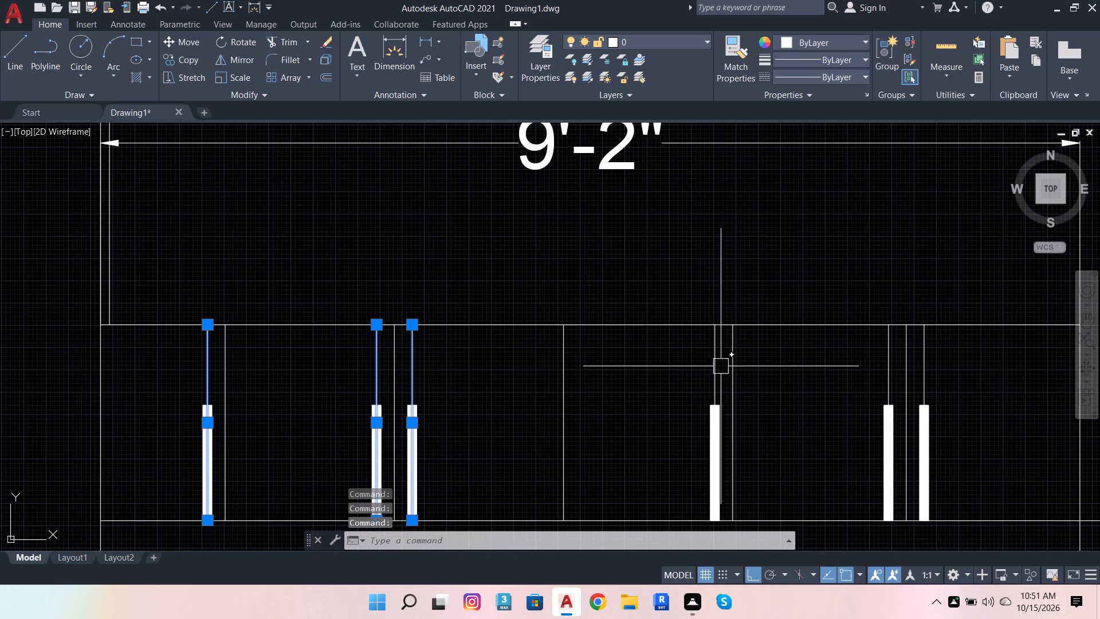
click(706, 370)
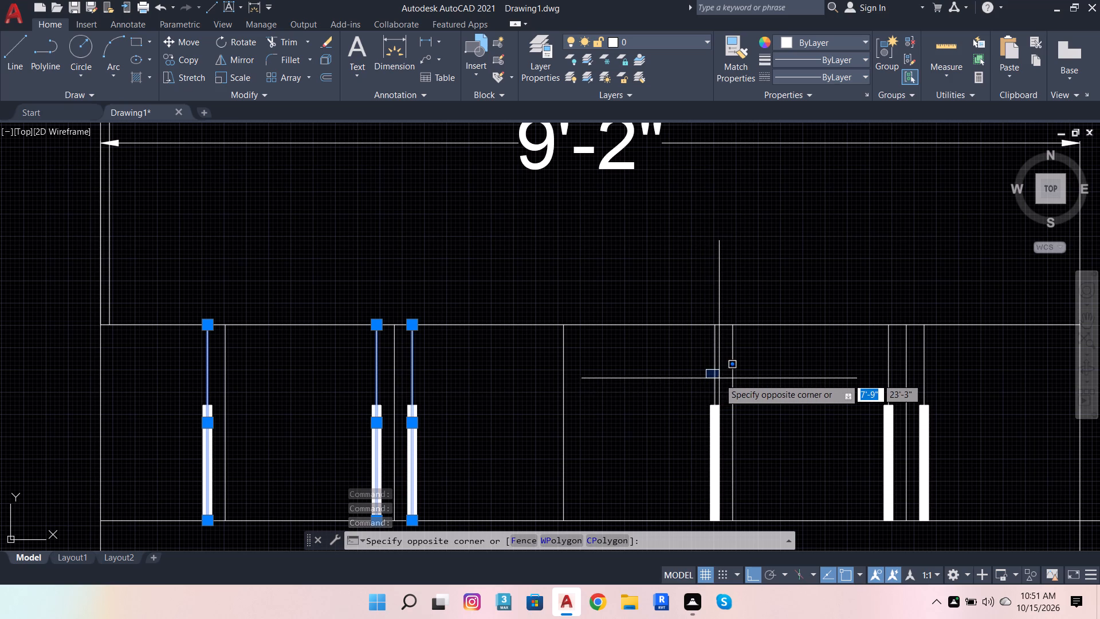
click(719, 378)
click(716, 373)
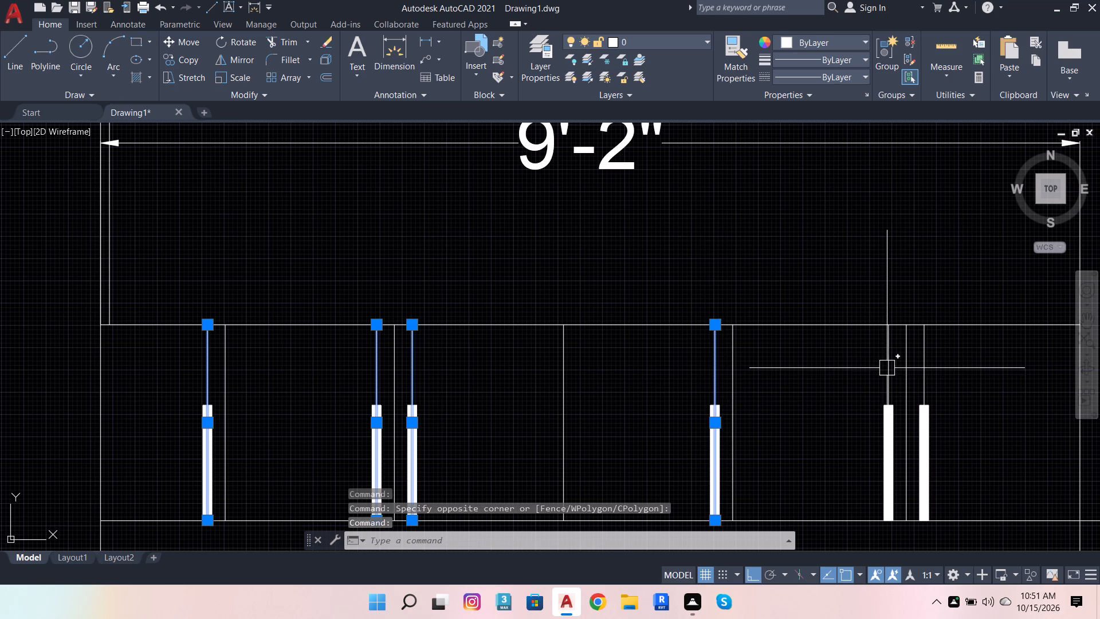
click(889, 367)
click(926, 365)
scroll(574, 402, down, 1)
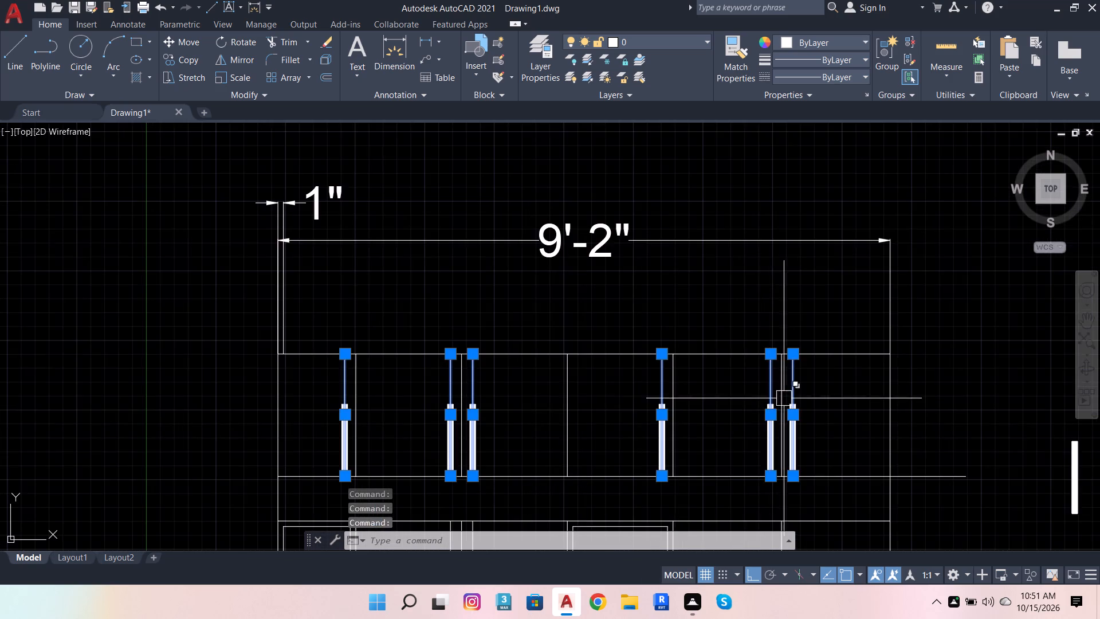
scroll(784, 398, up, 2)
scroll(878, 361, down, 2)
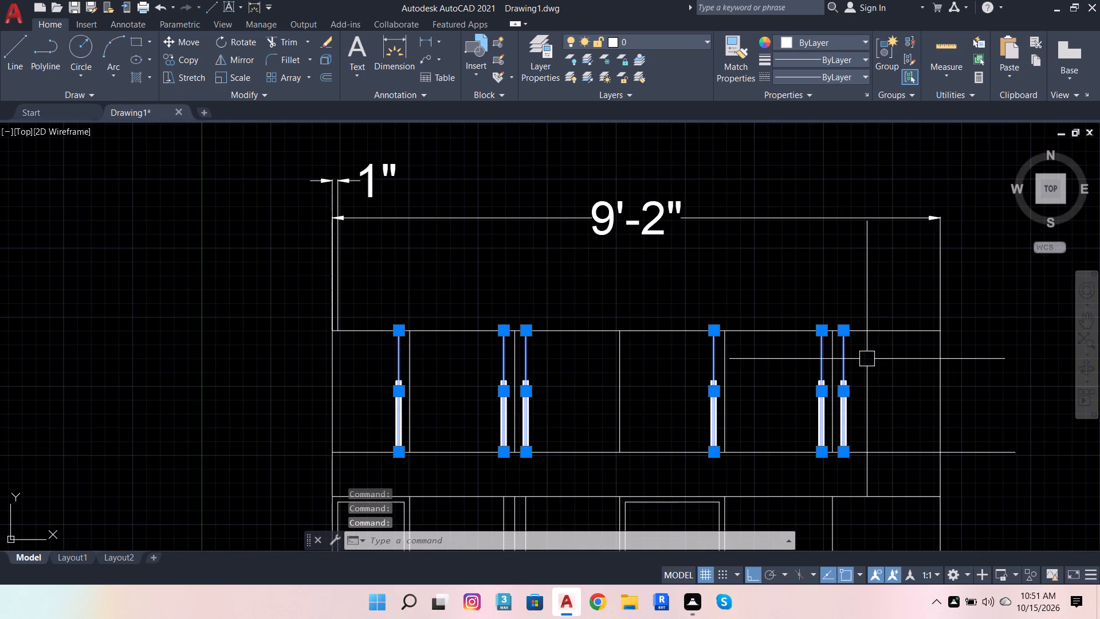
key(shift+Delete)
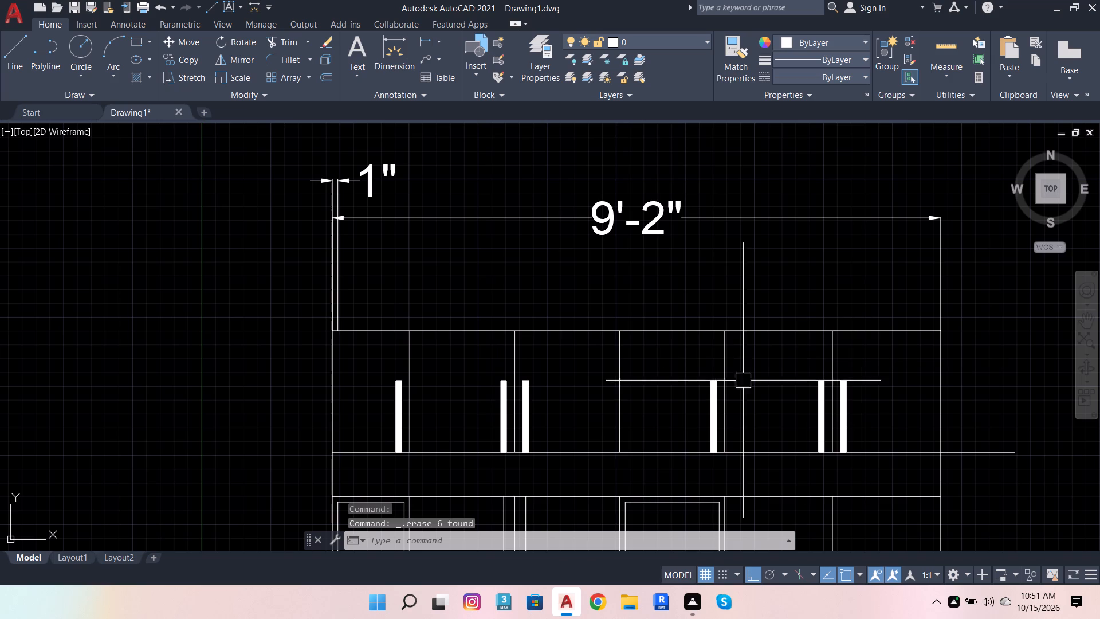
Extend the five upper-compartment dividers down to the top edge of the lower section.
scroll(530, 327, down, 1)
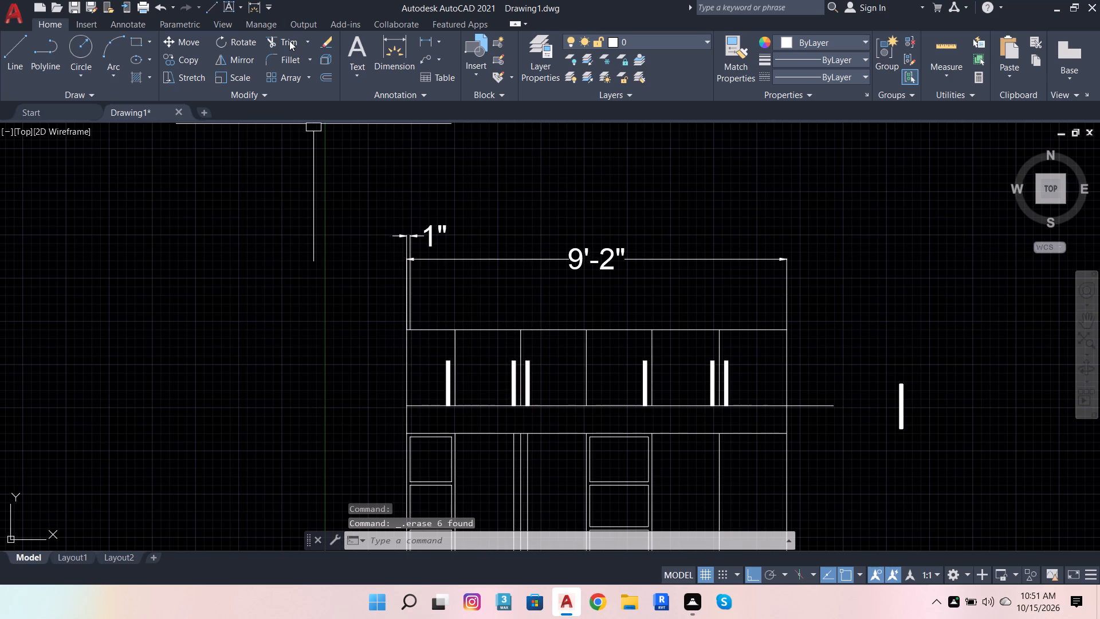
click(289, 41)
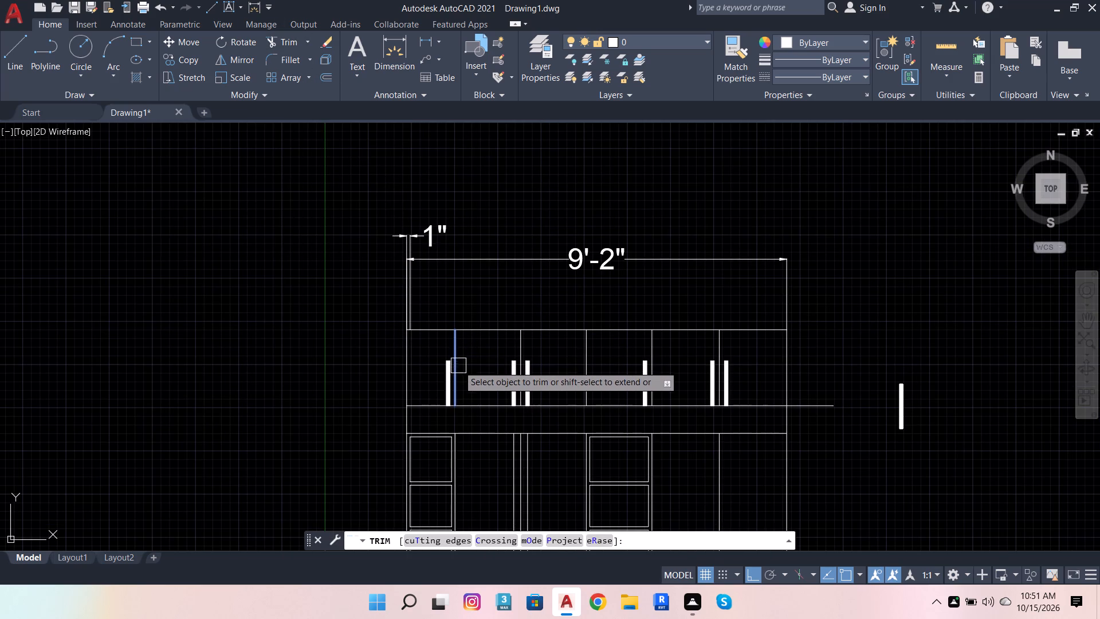
shift+click(460, 374)
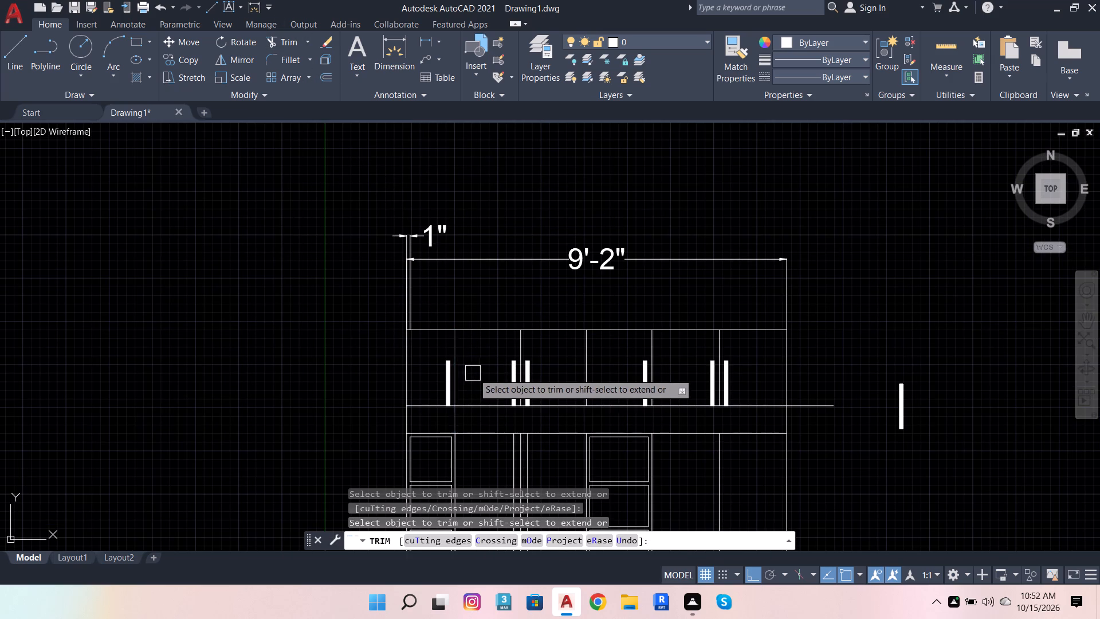
shift+click(521, 350)
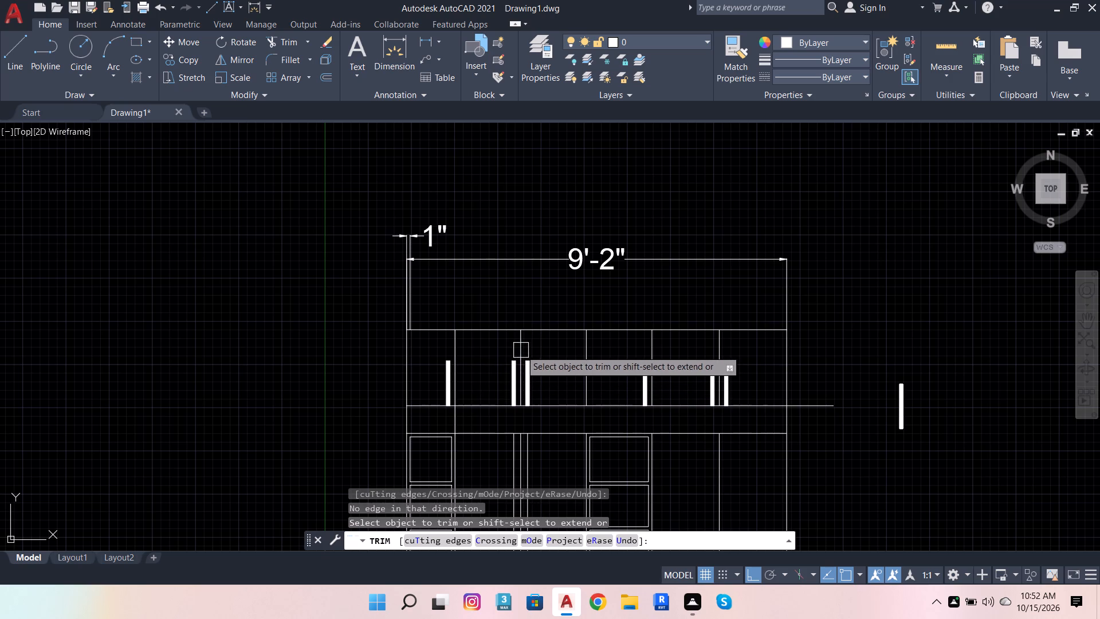
shift+scroll(518, 424, up, 3)
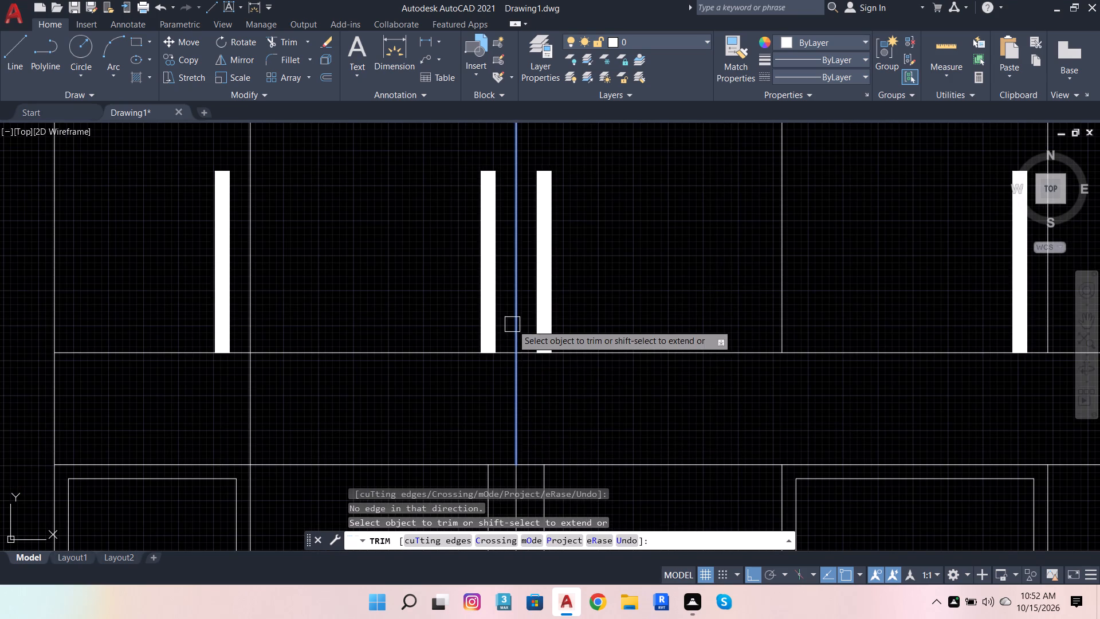
shift+click(512, 321)
shift+scroll(487, 440, down, 2)
shift+click(603, 389)
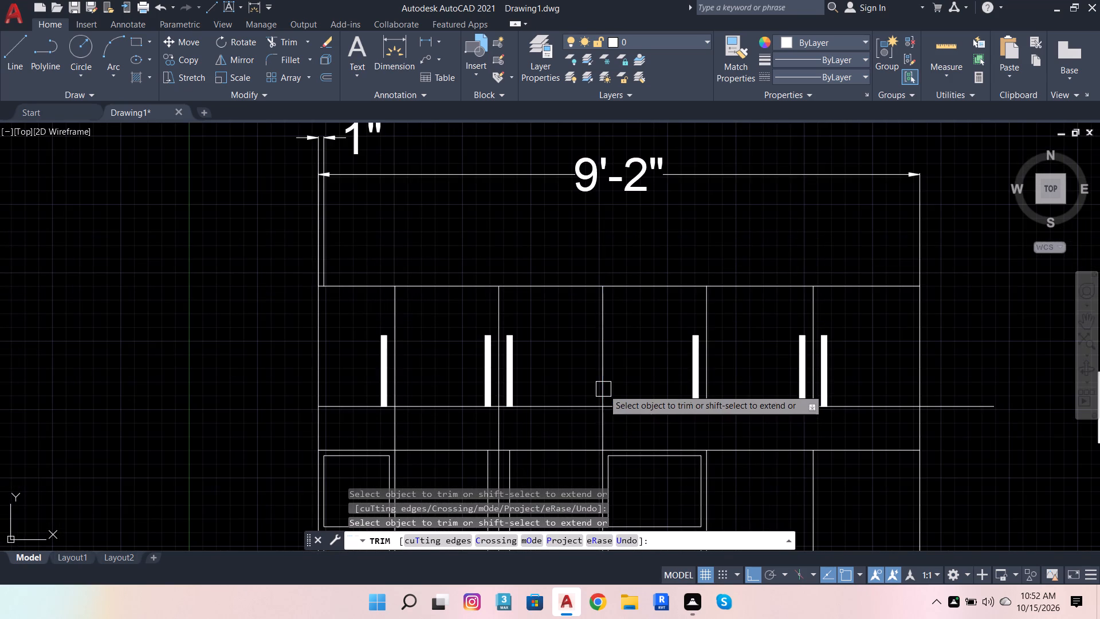
shift+click(713, 378)
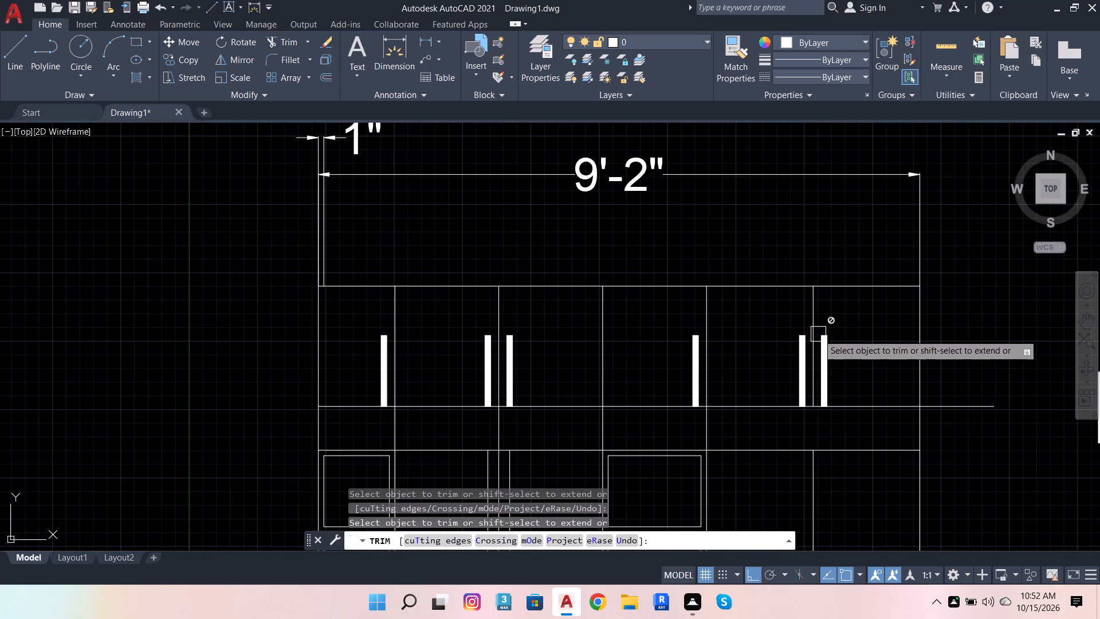
shift+scroll(815, 387, up, 2)
shift+click(807, 389)
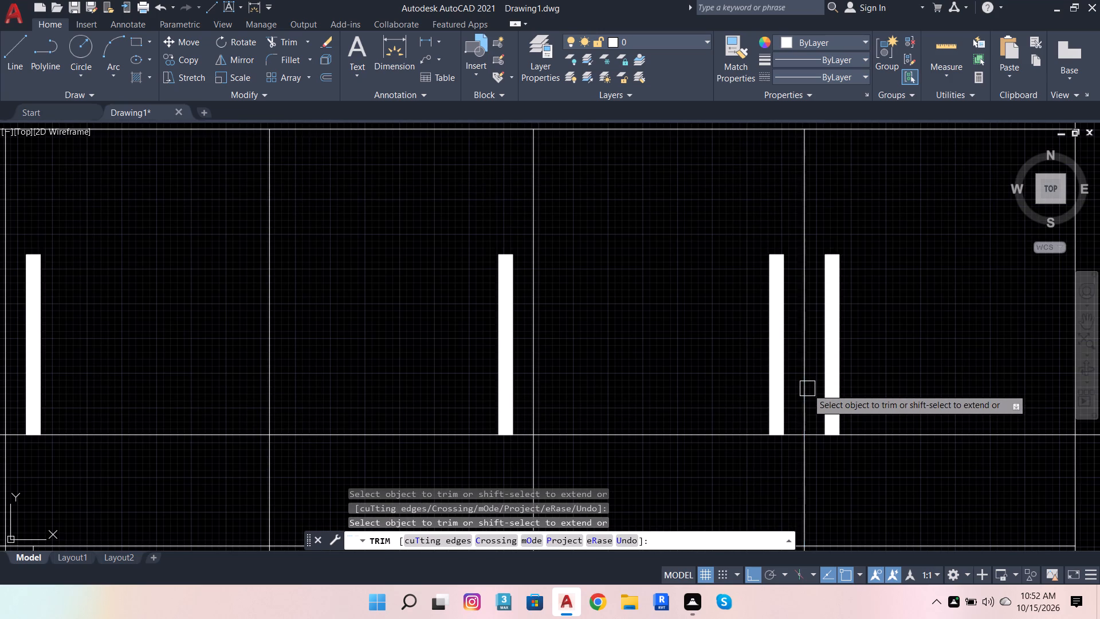
scroll(818, 389, down, 4)
scroll(885, 397, up, 1)
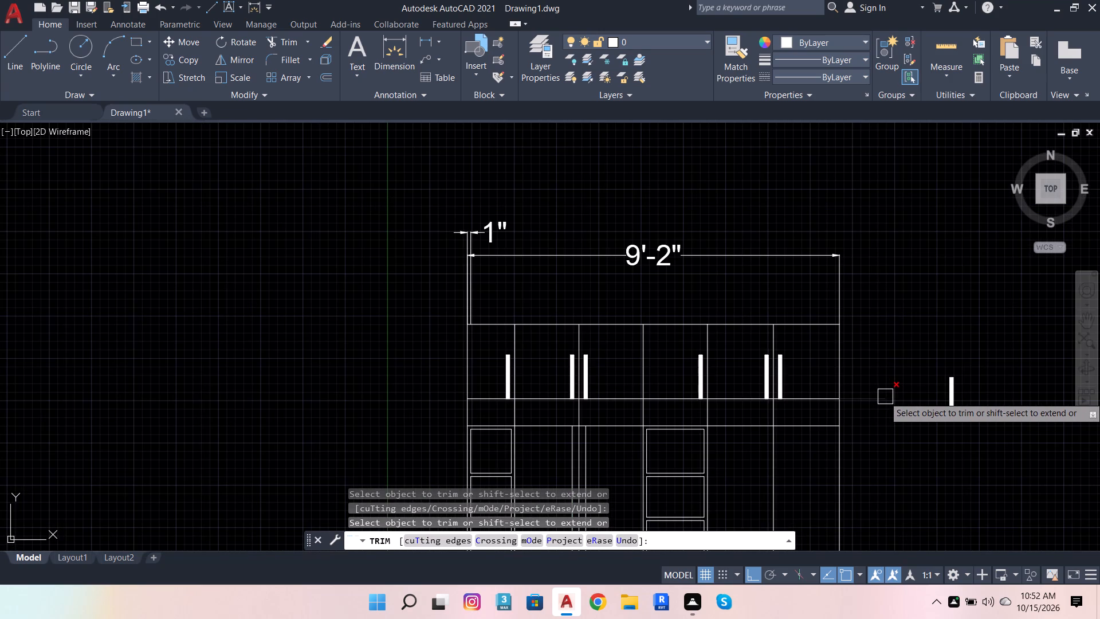
key(Escape)
Erase the horizontal guide line along the bottoms of the upper handle blocks.
click(814, 402)
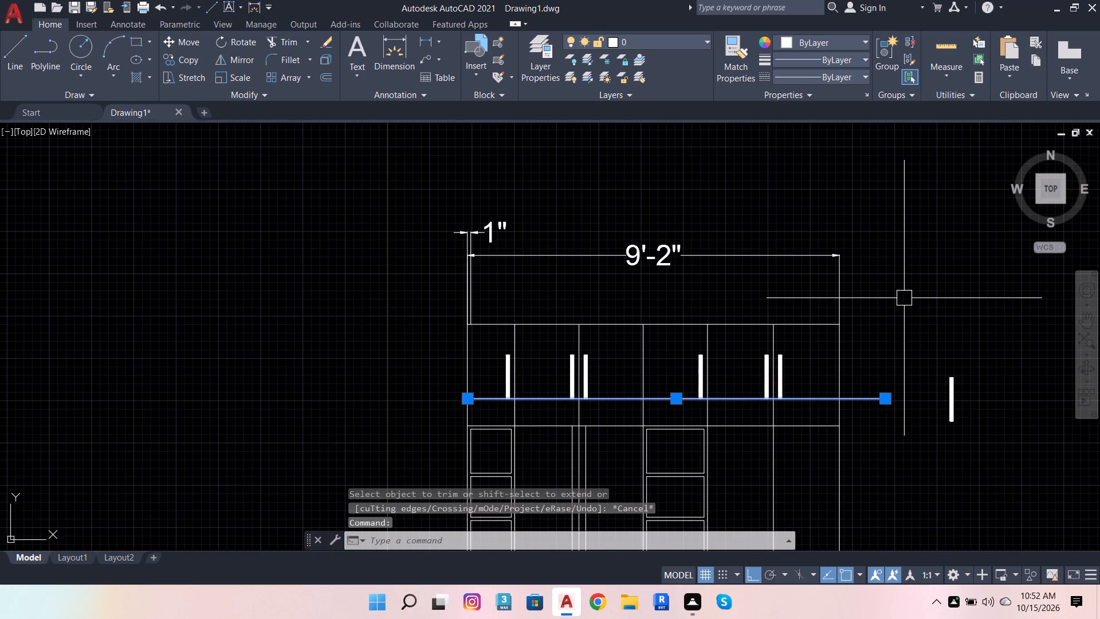
key(Delete)
Erase the spare handle block standing between the wardrobe elevation and the reference image.
scroll(914, 323, down, 2)
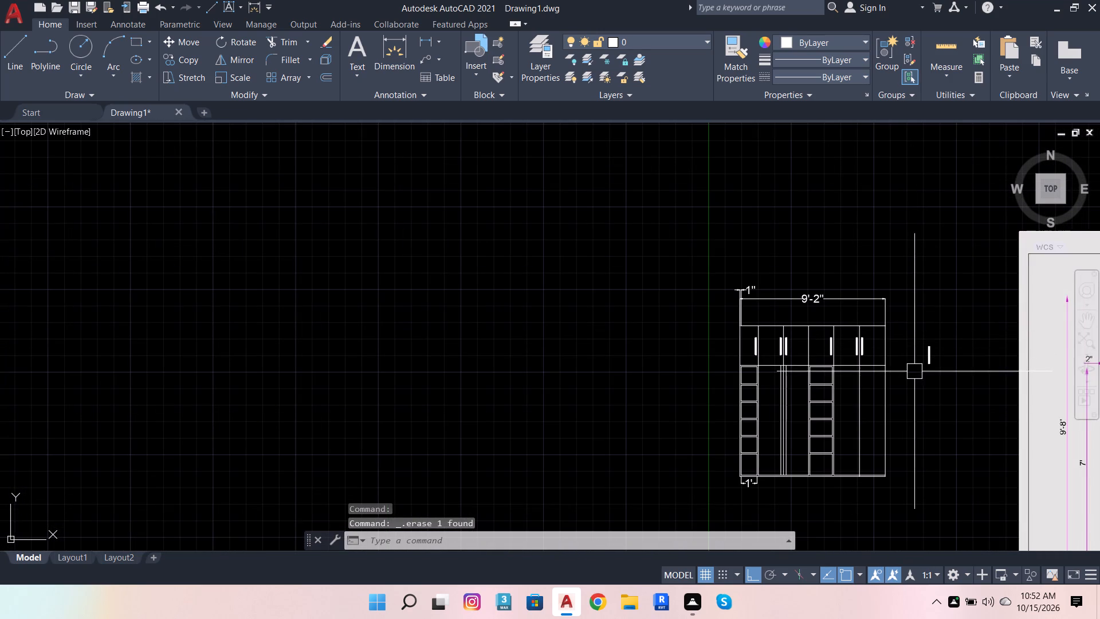
scroll(662, 414, down, 2)
scroll(710, 464, up, 2)
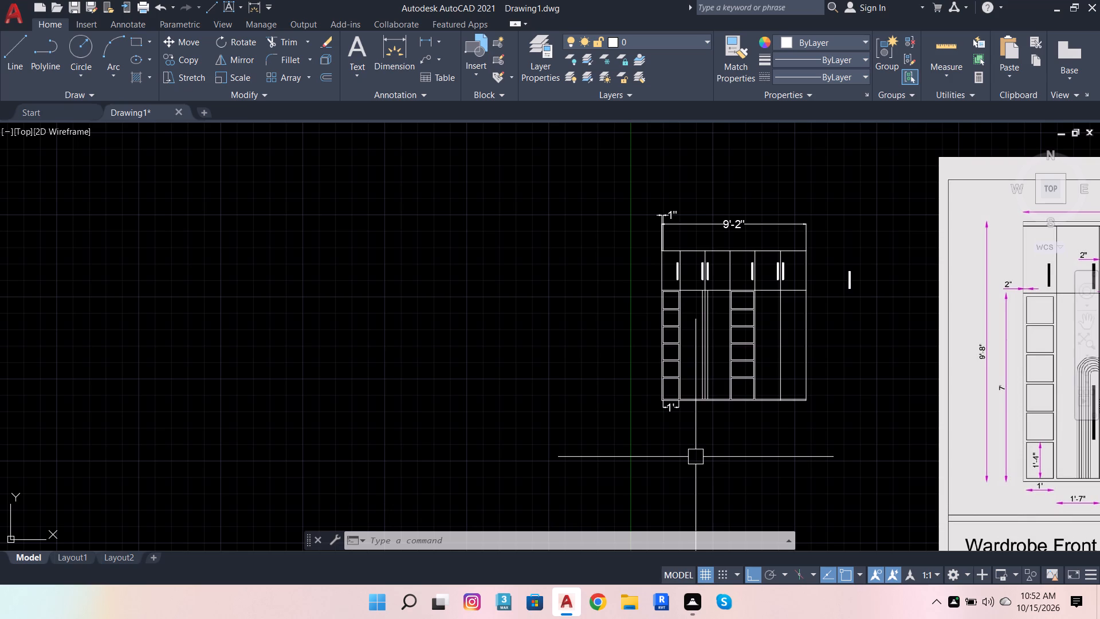
scroll(502, 354, down, 3)
scroll(911, 351, up, 2)
scroll(889, 359, down, 1)
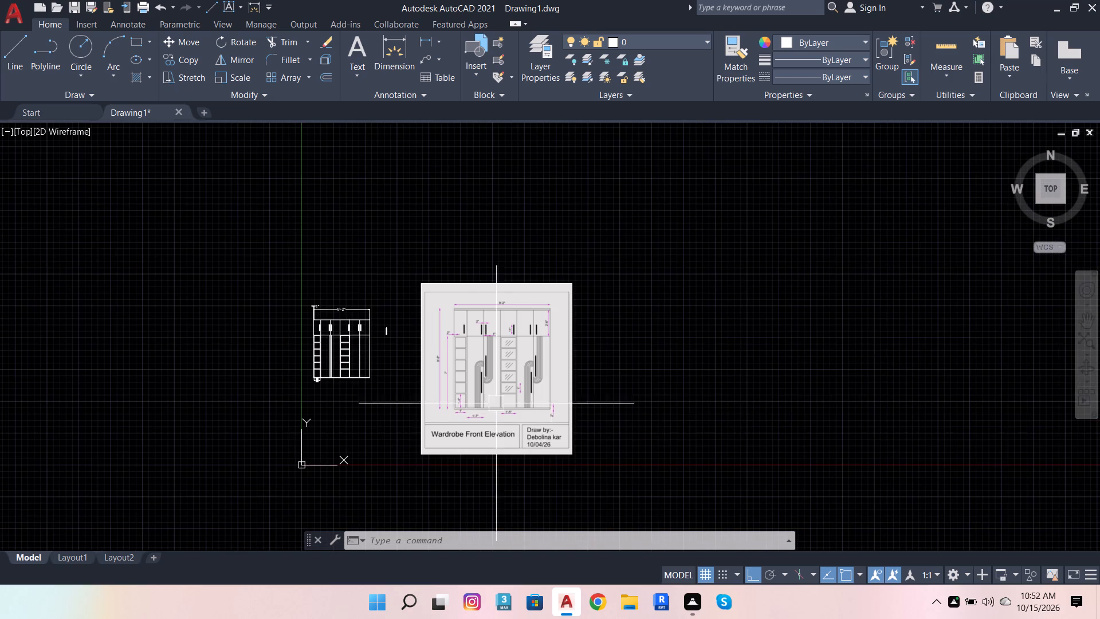
scroll(458, 395, up, 3)
scroll(906, 321, down, 1)
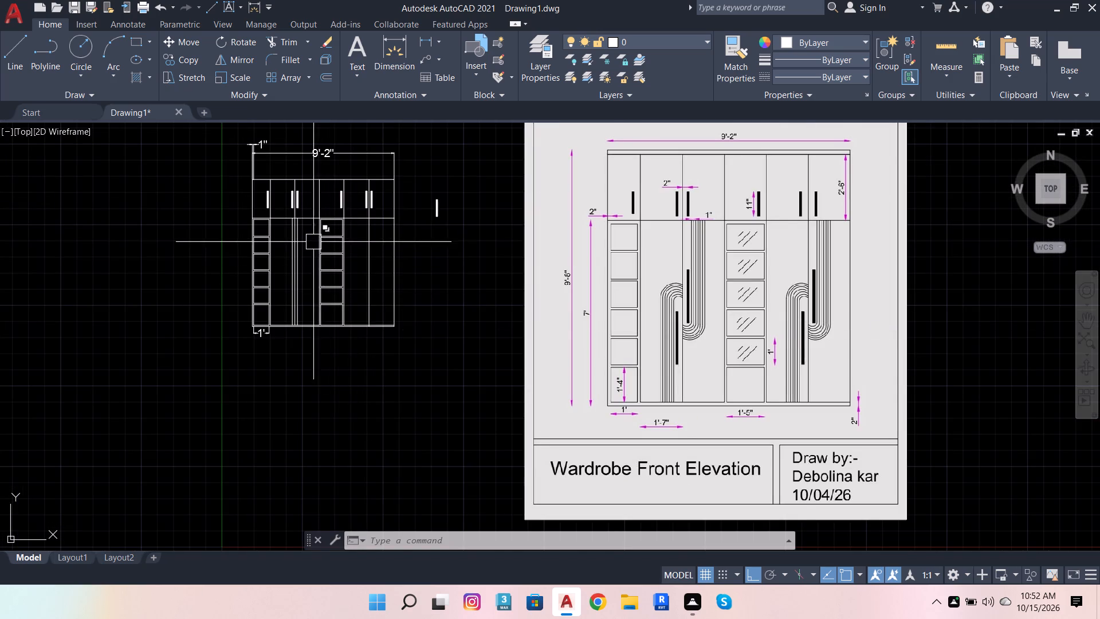
scroll(312, 241, up, 1)
click(473, 168)
click(551, 246)
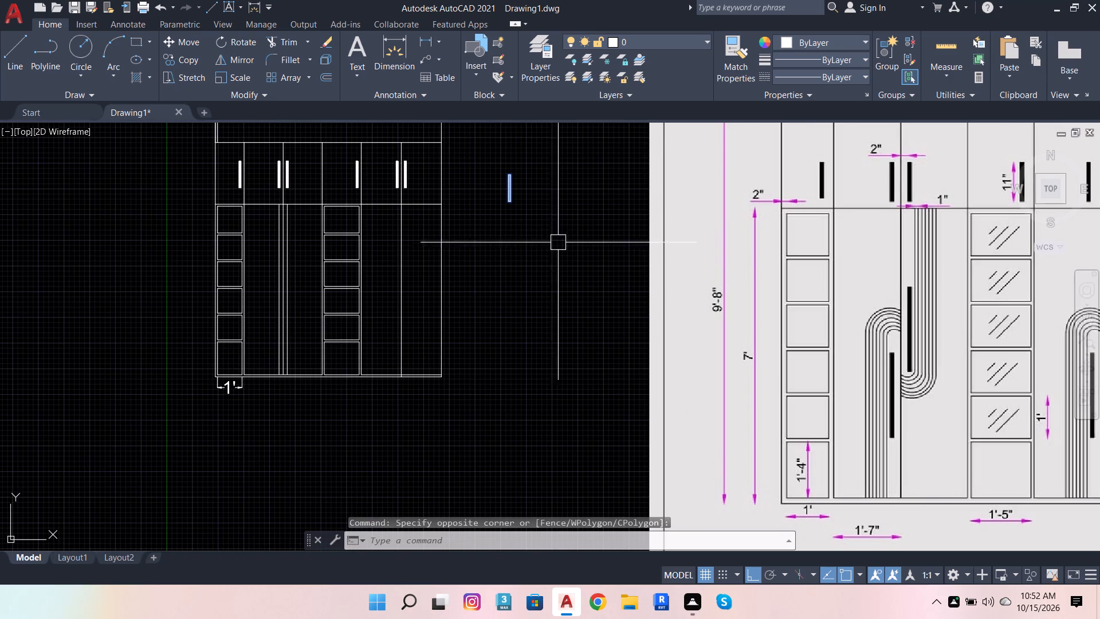
key(shift+Delete)
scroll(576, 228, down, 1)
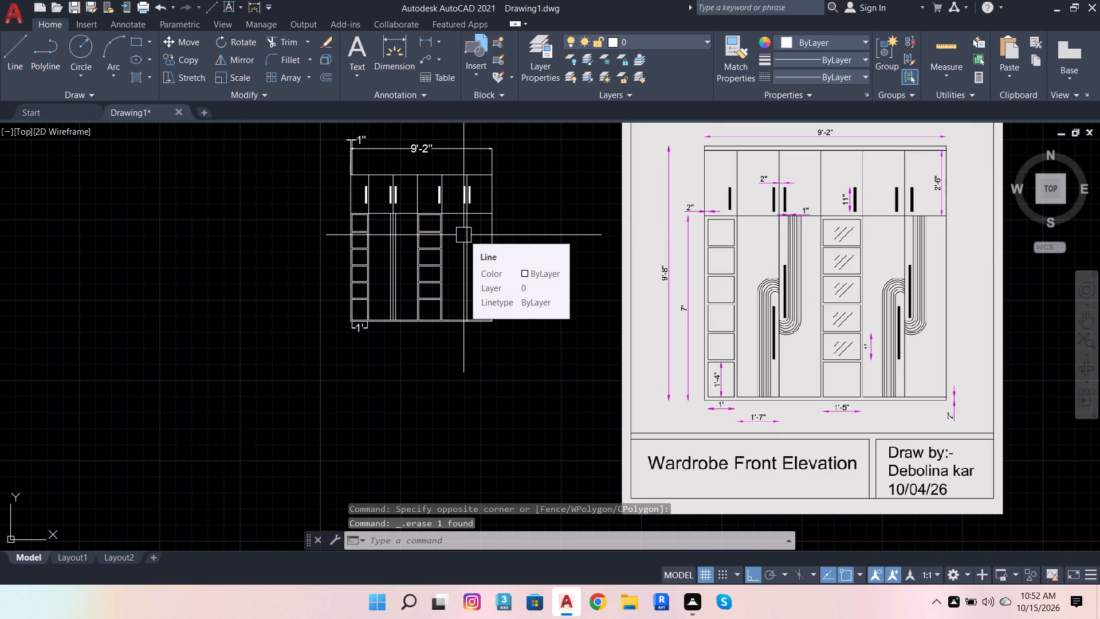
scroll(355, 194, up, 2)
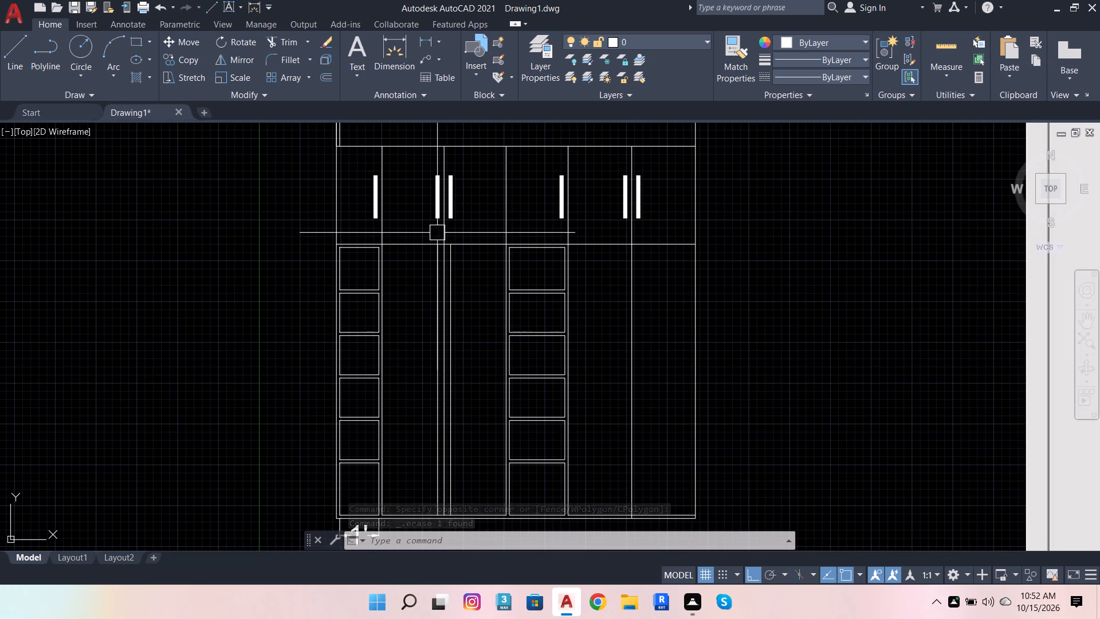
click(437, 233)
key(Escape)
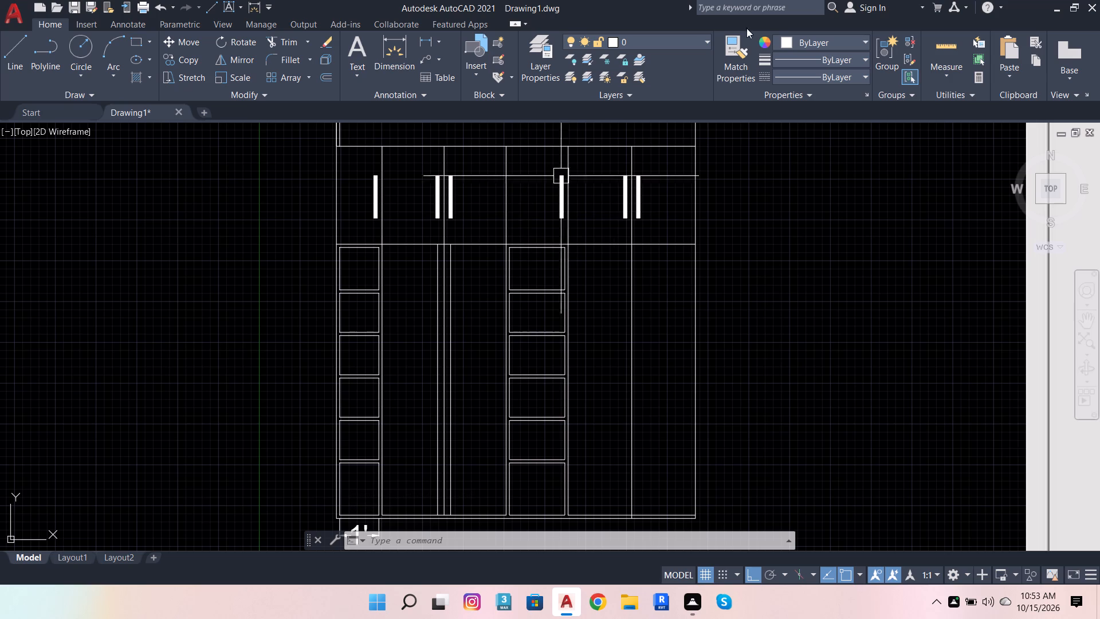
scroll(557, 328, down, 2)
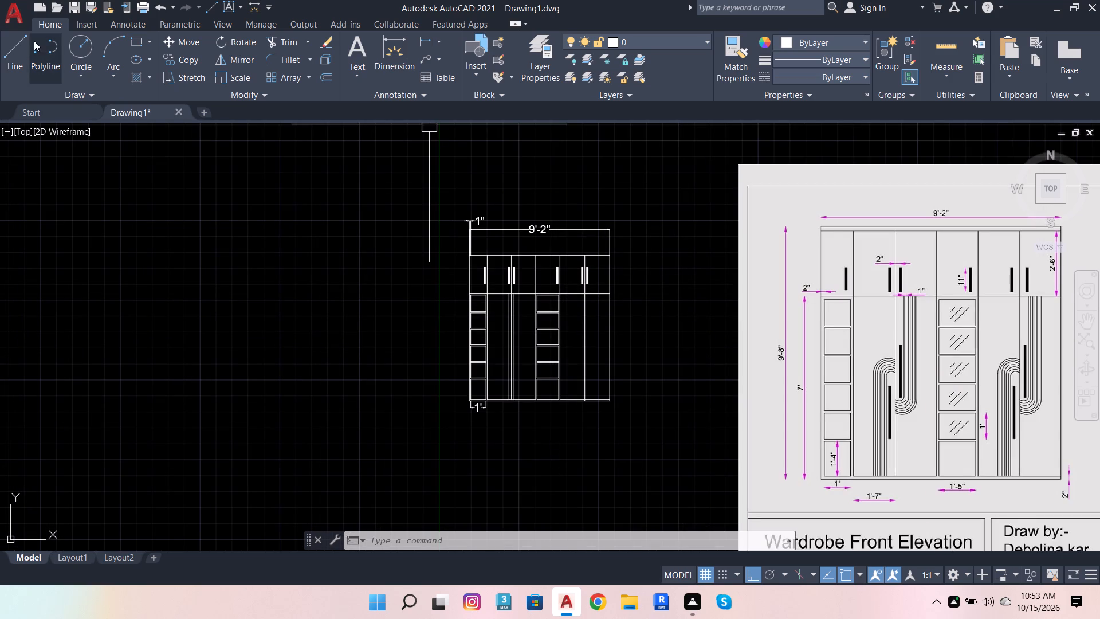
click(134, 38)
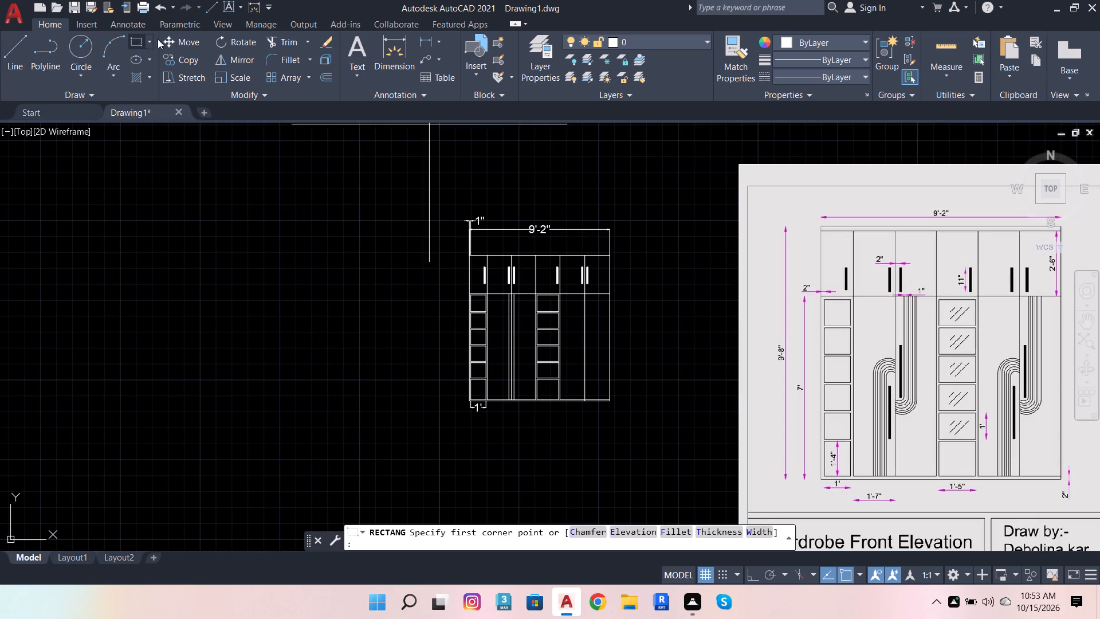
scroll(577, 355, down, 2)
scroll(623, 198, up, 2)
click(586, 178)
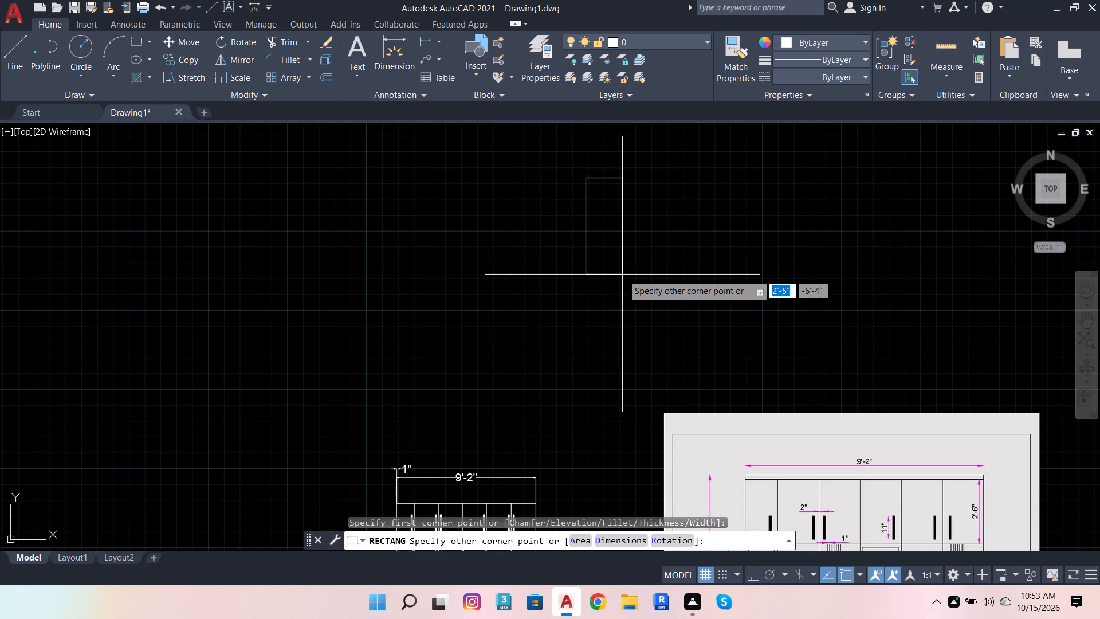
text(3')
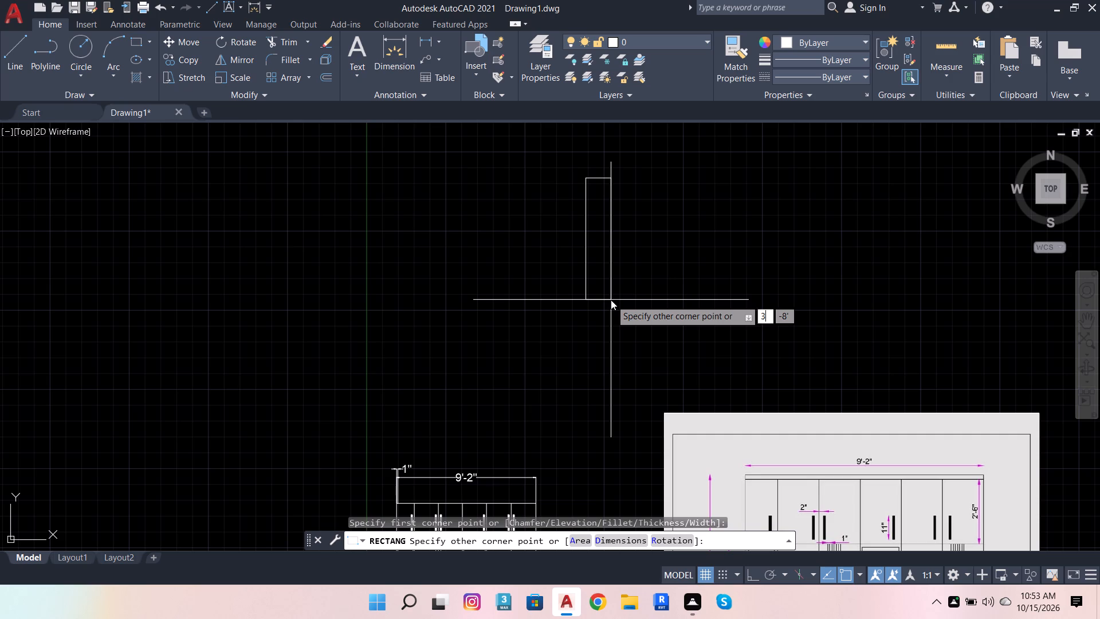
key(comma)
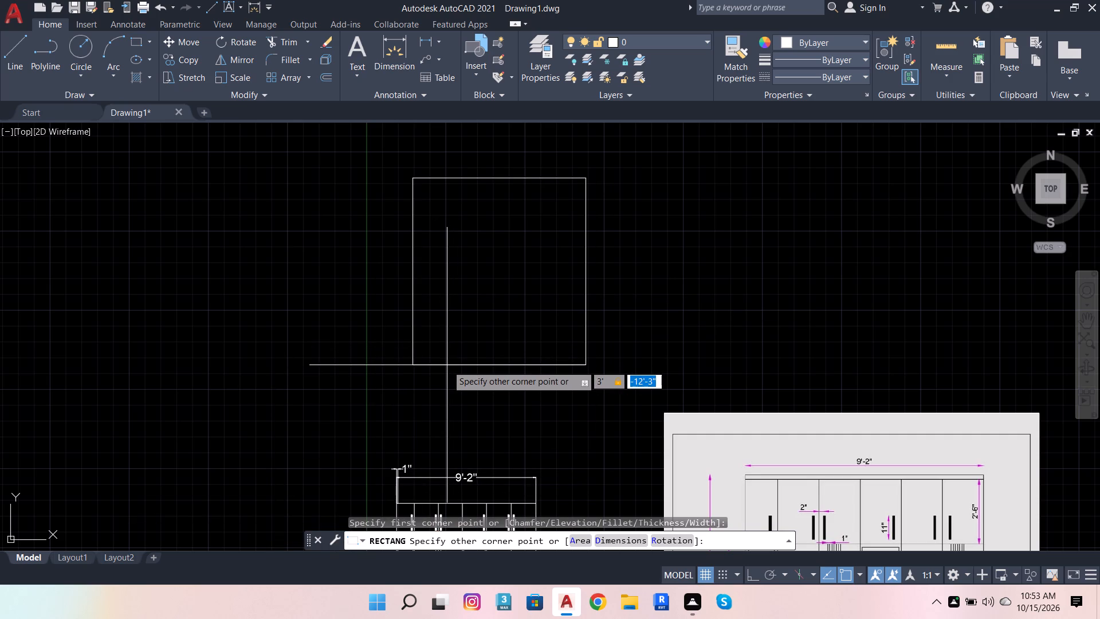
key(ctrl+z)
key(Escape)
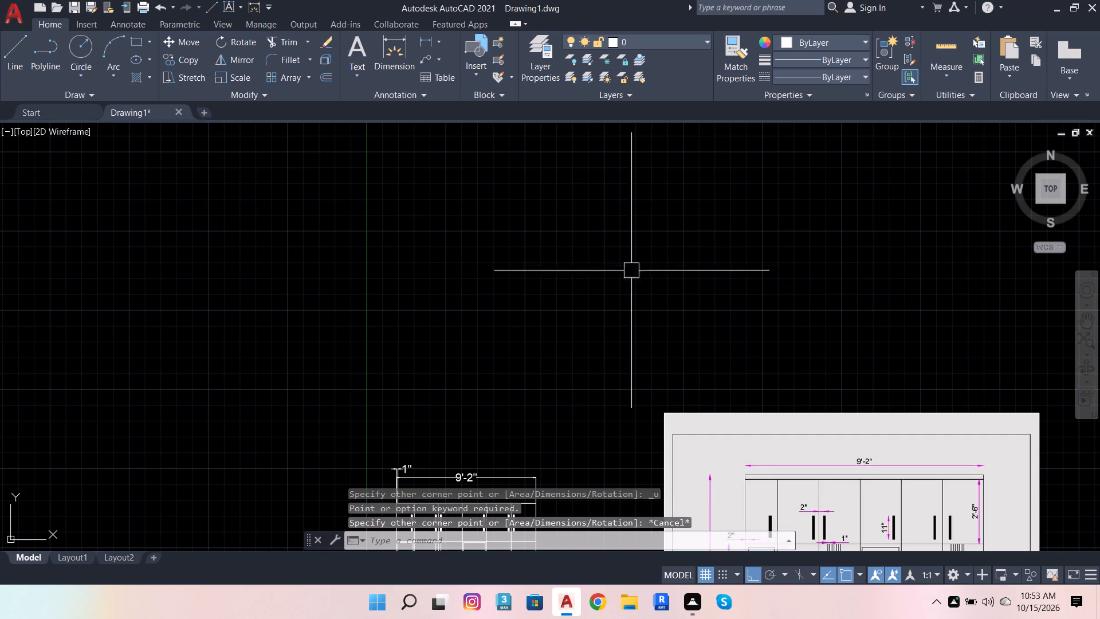
Draw a rectangle 3' wide and 1.5" high in the empty space above the wardrobe elevation.
click(133, 36)
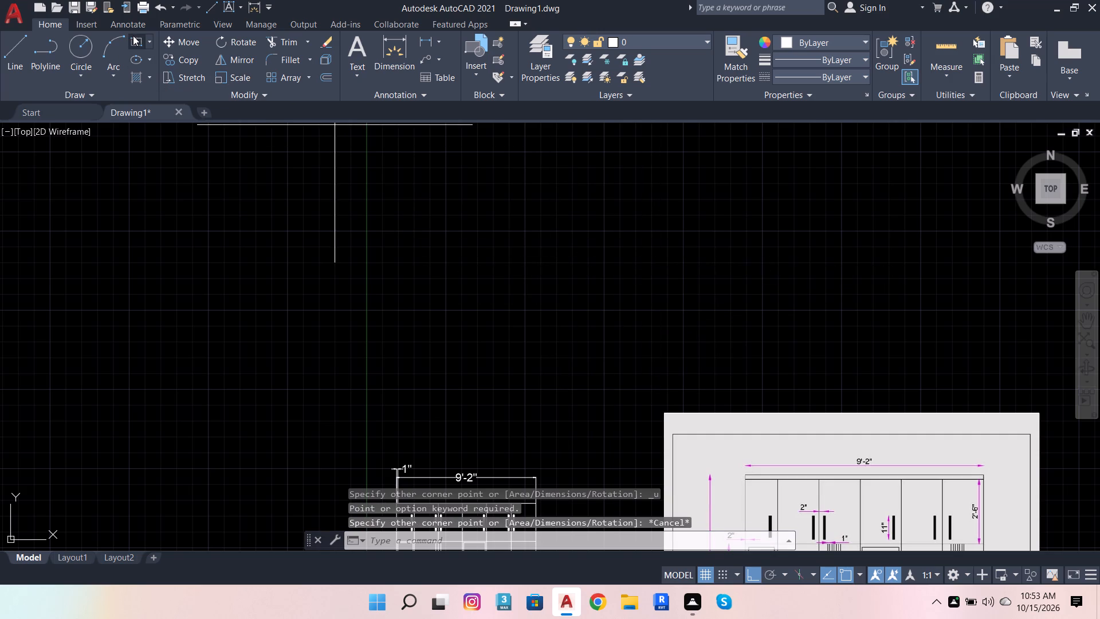
click(417, 202)
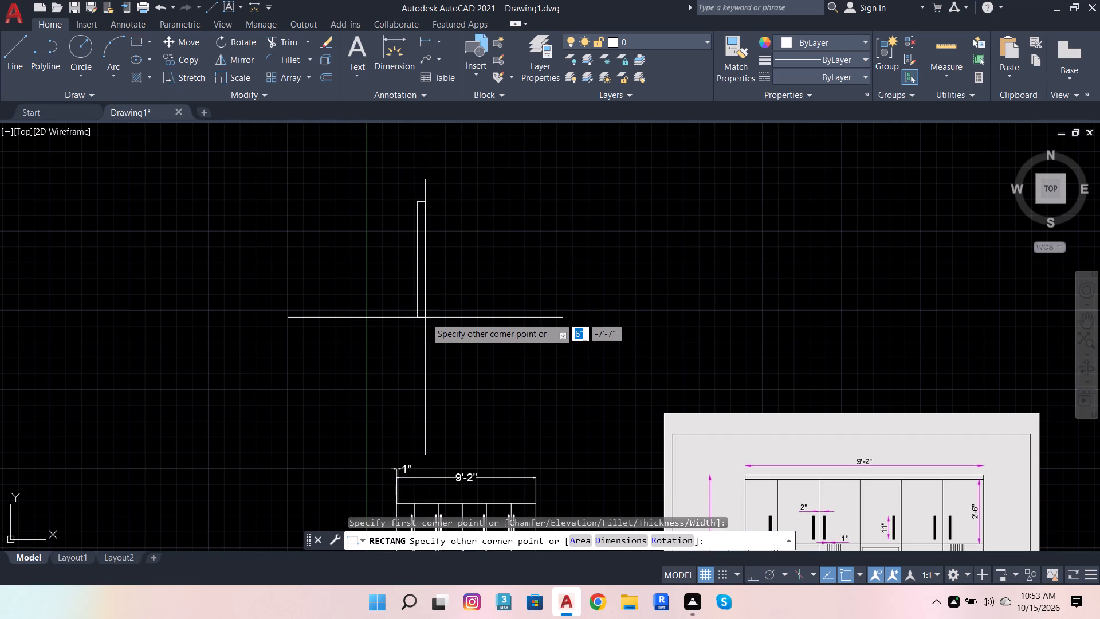
text(3',)
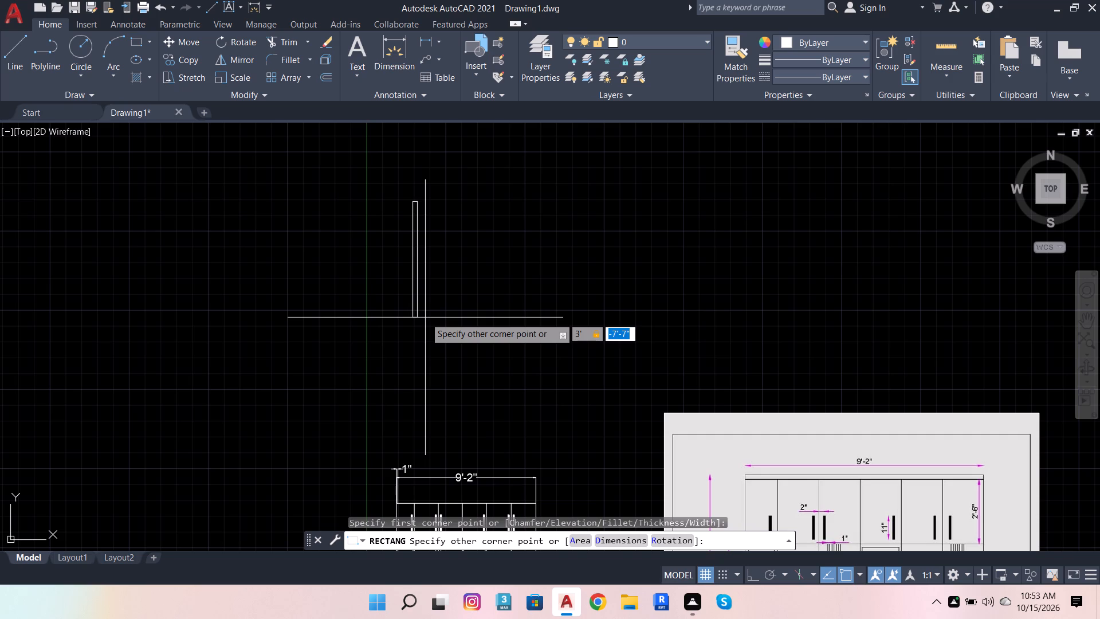
text(1.5)
key(Return)
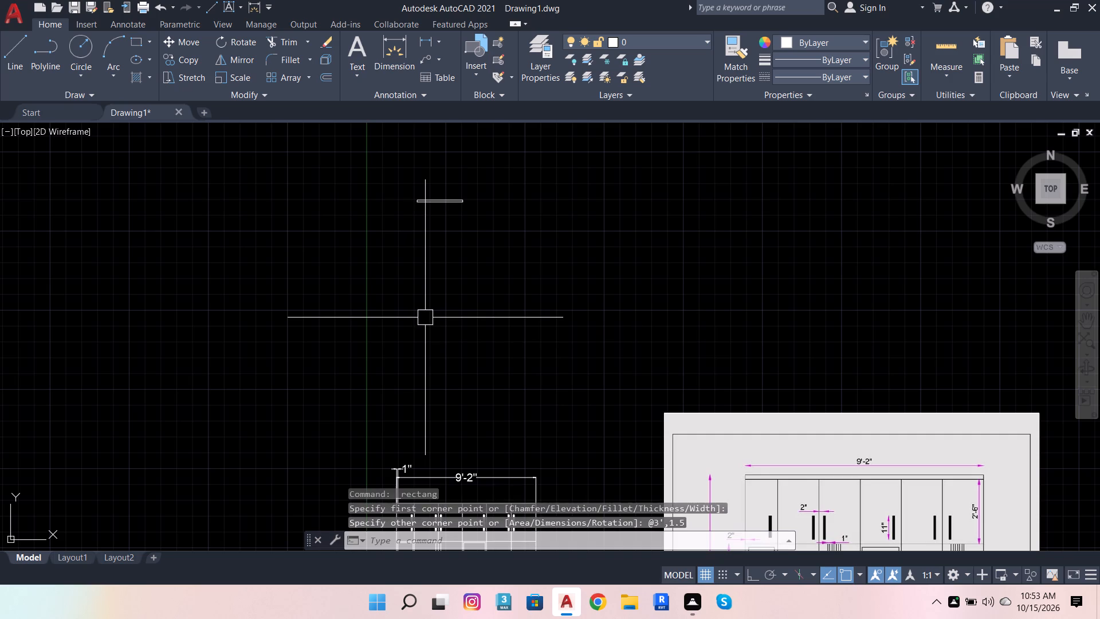
Rotate the thin rectangle 90° clockwise about its lower-right corner so that it stands upright.
scroll(418, 126, up, 3)
scroll(469, 320, down, 1)
click(388, 352)
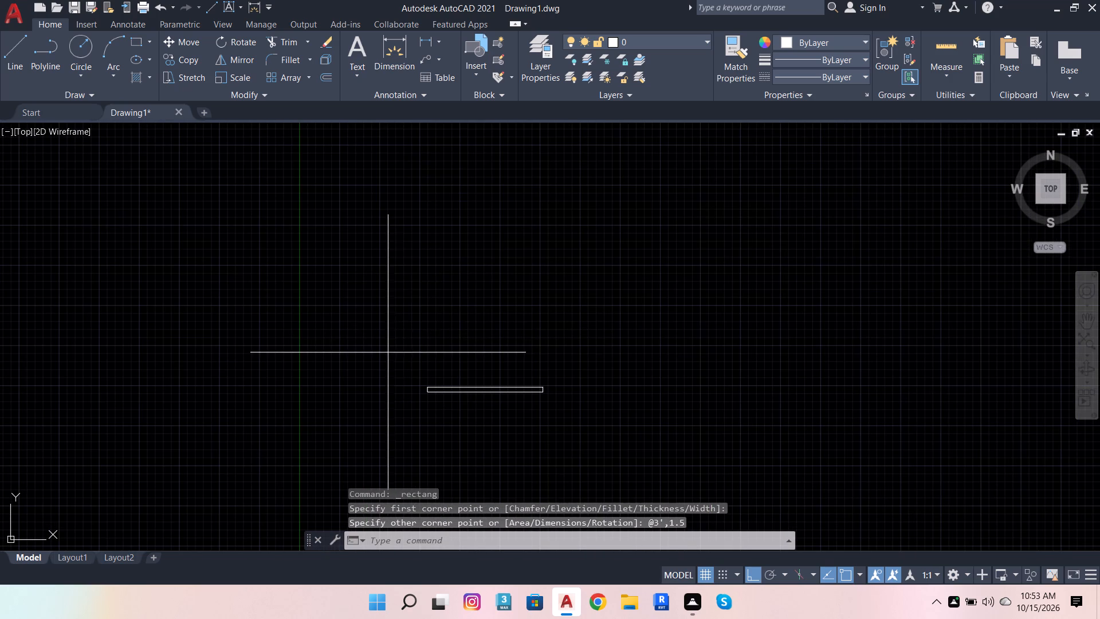
click(552, 437)
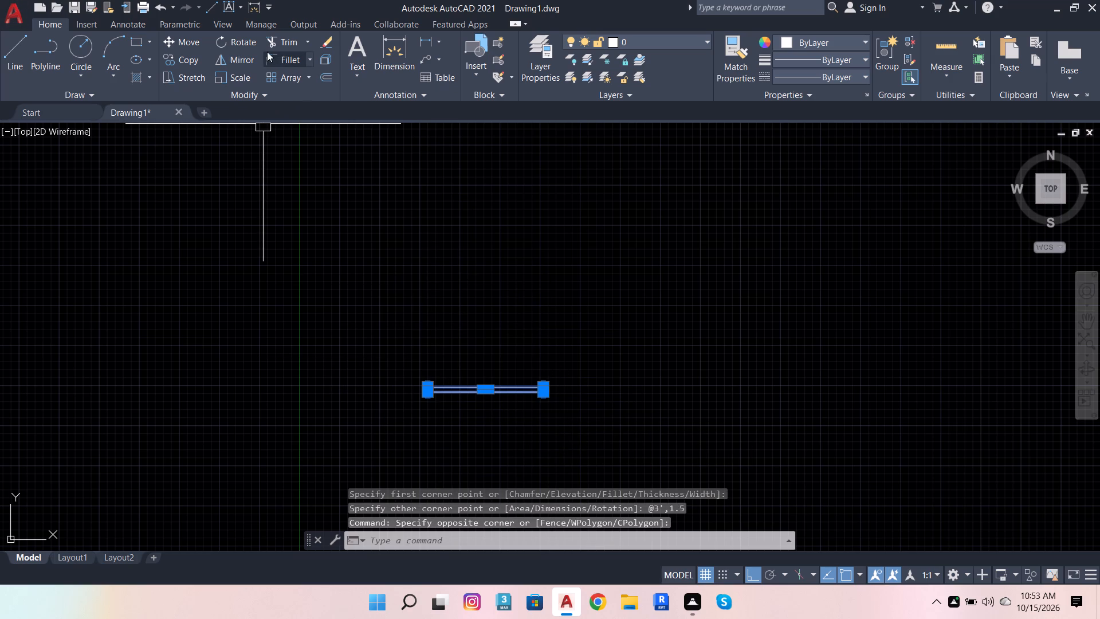
click(245, 44)
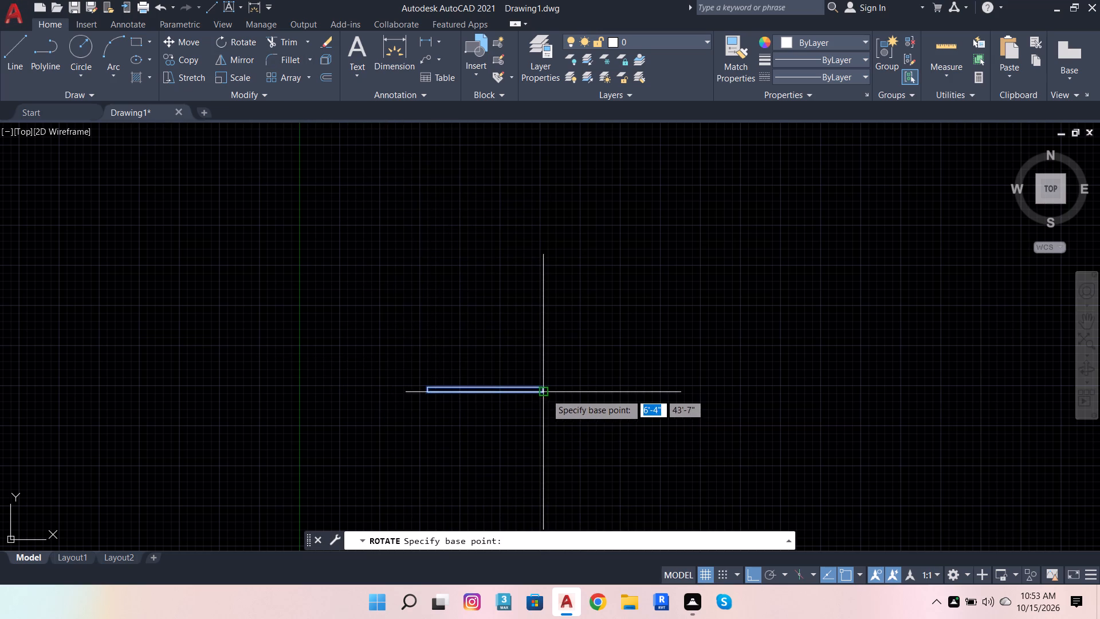
click(549, 394)
click(525, 451)
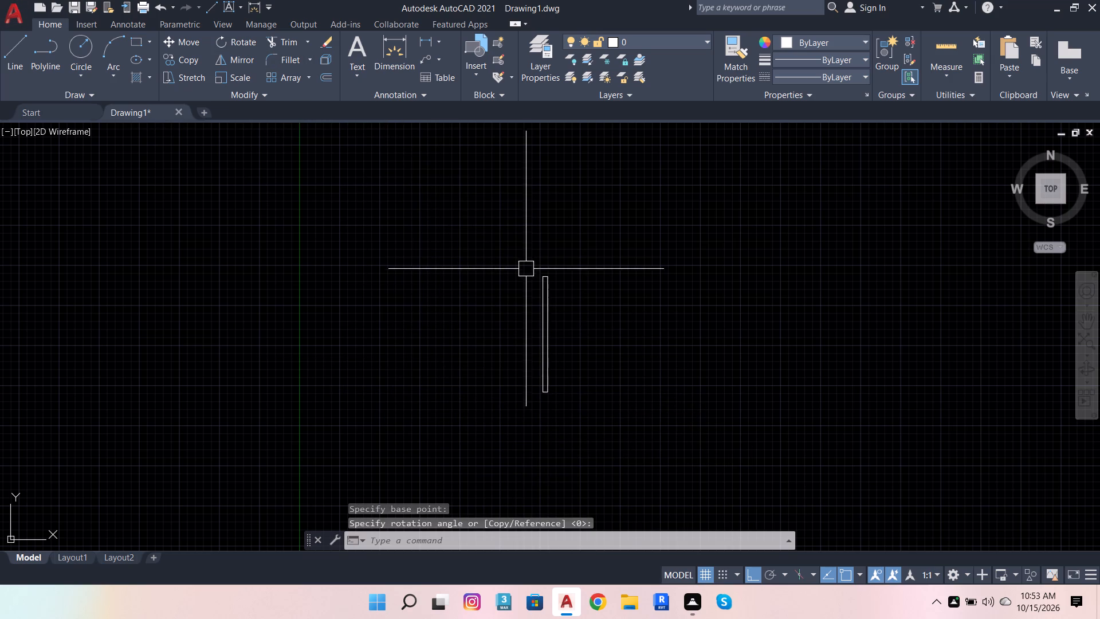
Fill the upright rectangle with a solid hatch in colour 255,255,255.
click(525, 254)
click(612, 431)
click(137, 72)
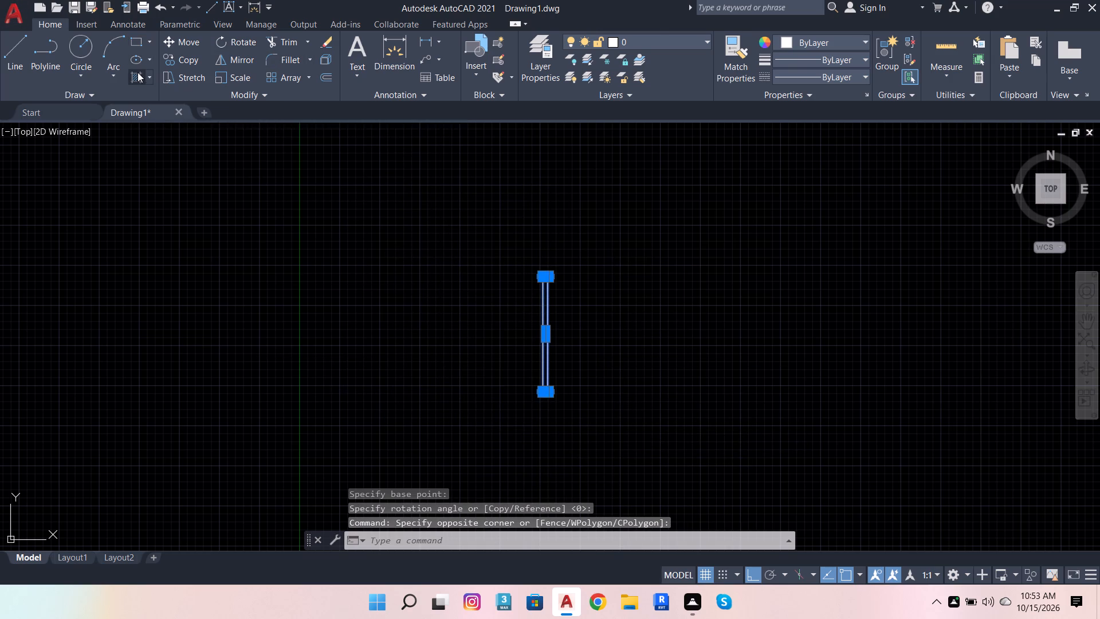
click(406, 56)
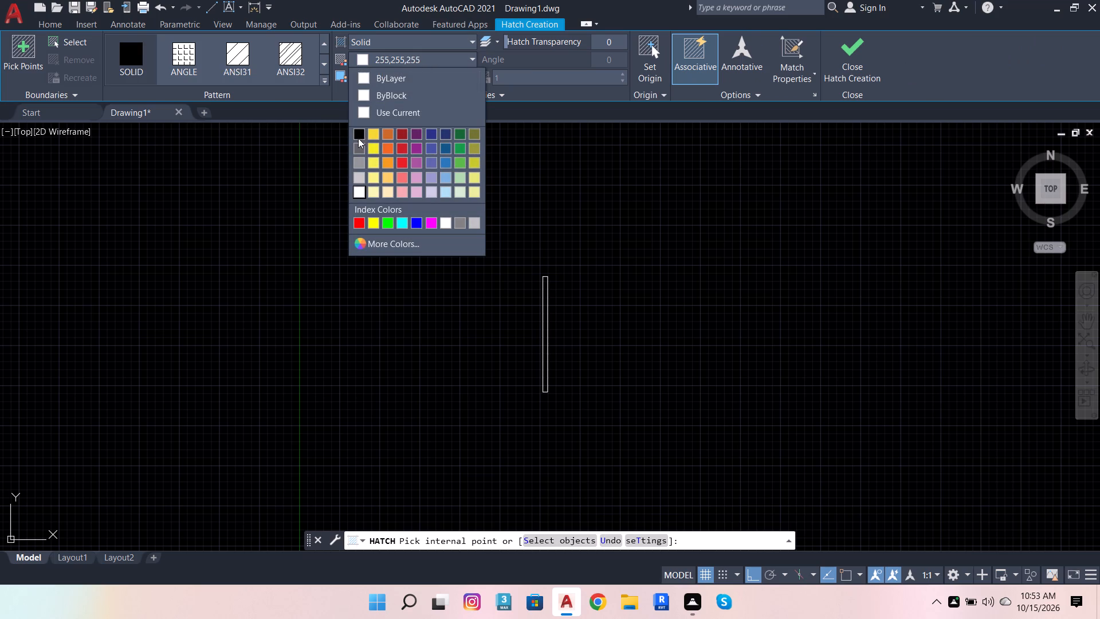
click(360, 190)
scroll(542, 318, up, 3)
click(545, 315)
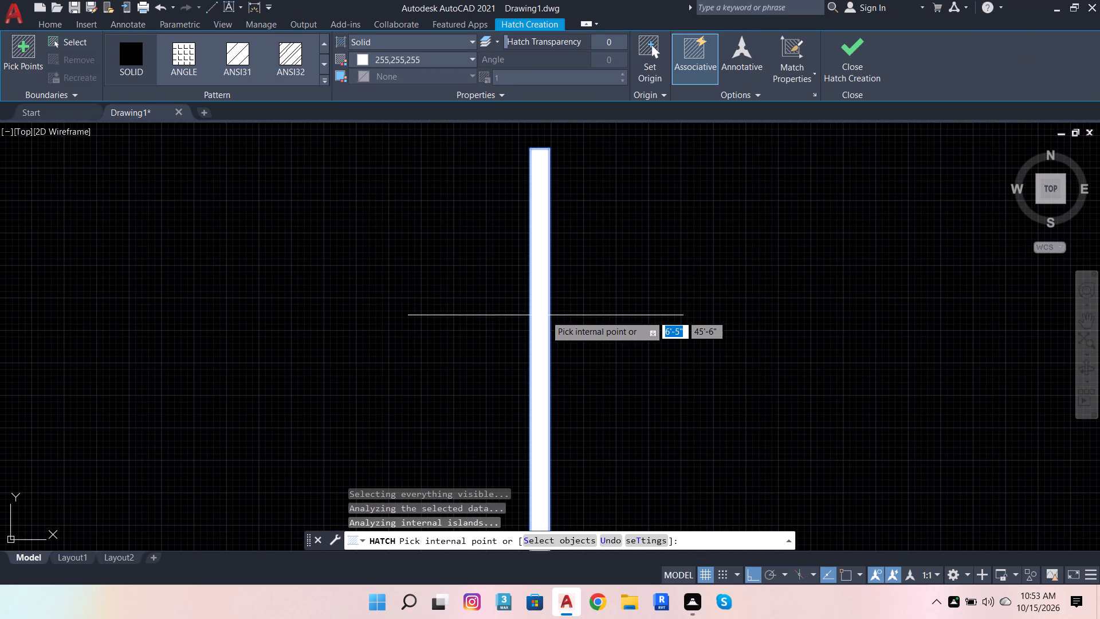
key(Escape)
Combine the upright rectangle and its white fill into a block named CVBNM.
click(484, 122)
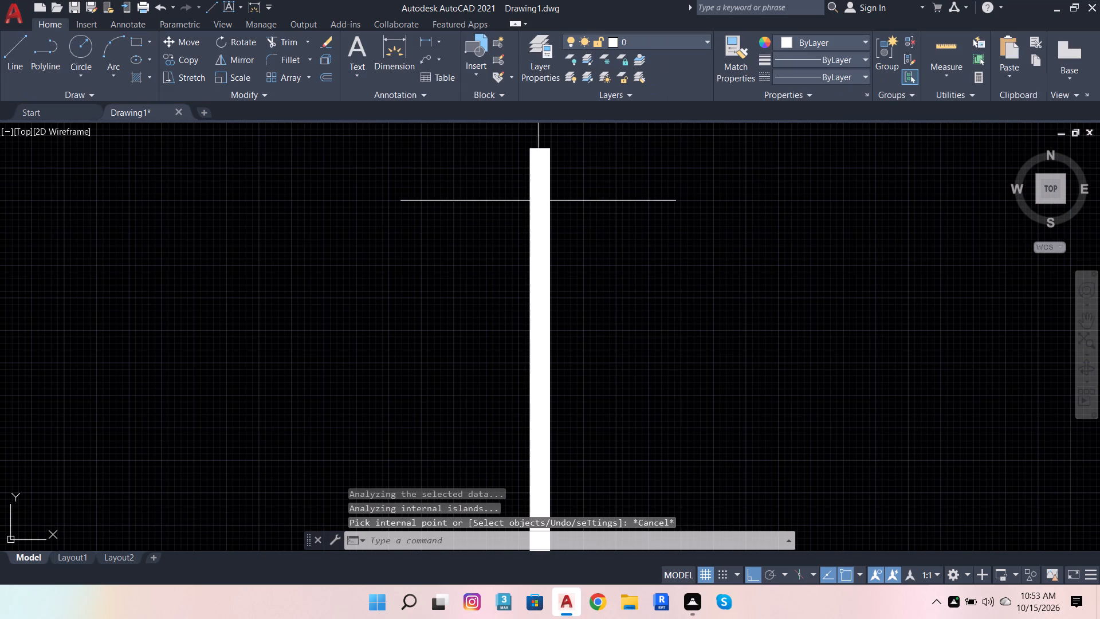
scroll(567, 224, down, 1)
key(Escape)
click(525, 164)
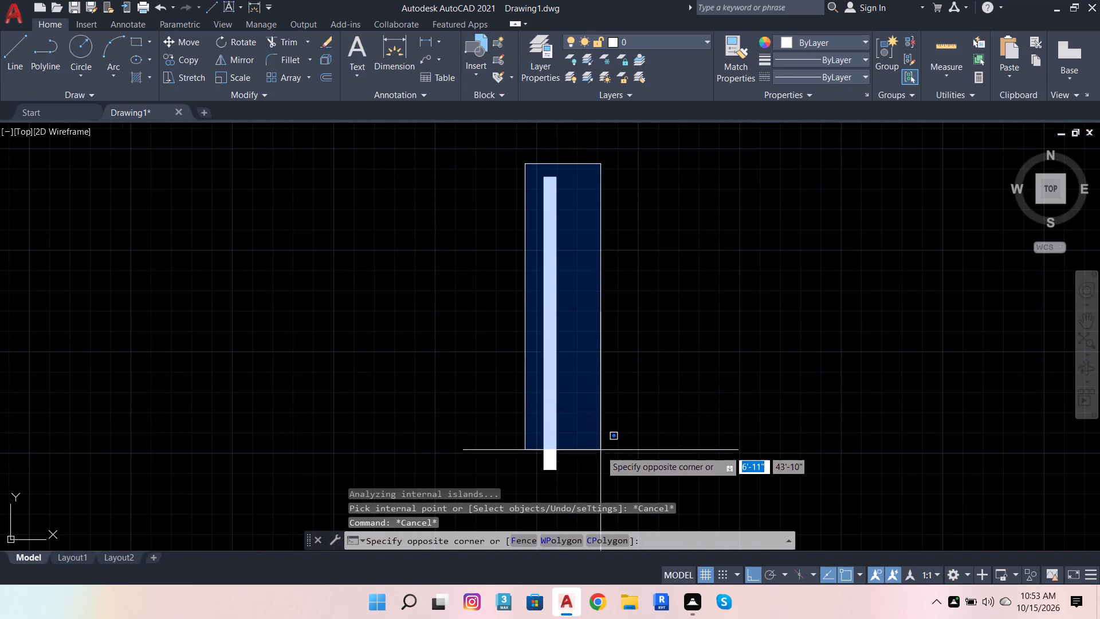
click(600, 479)
key(b)
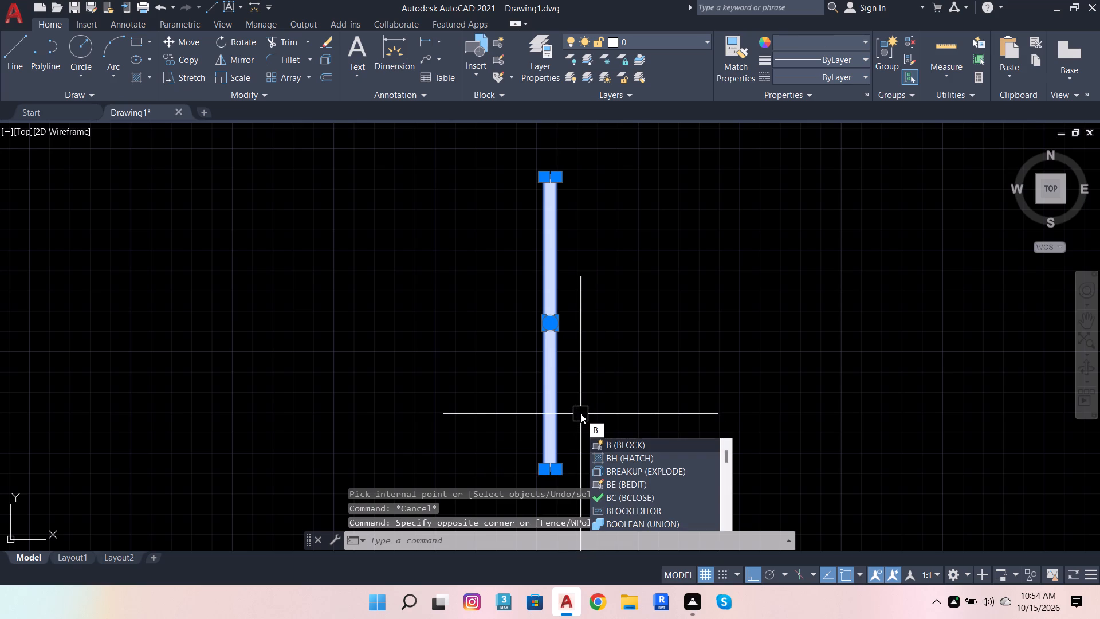
click(655, 445)
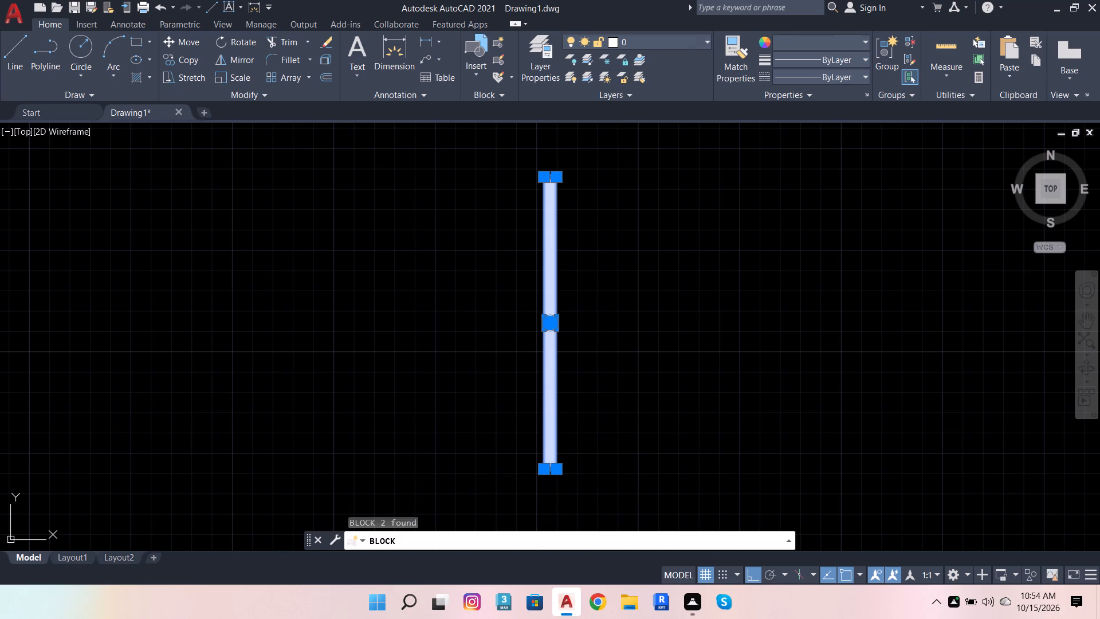
text(CVBNM)
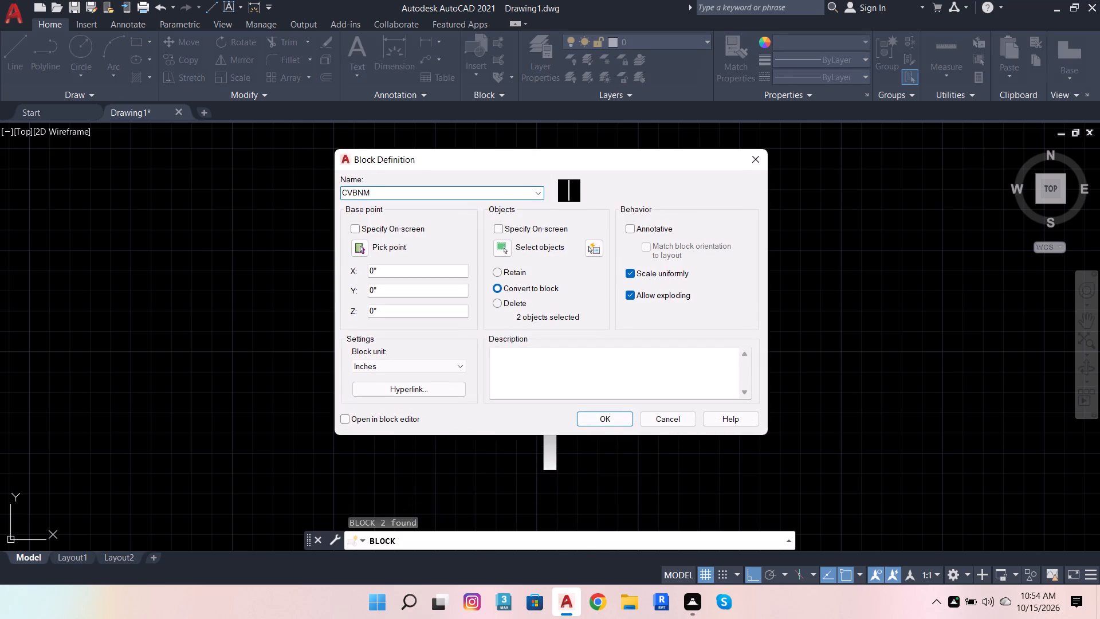
key(Return)
click(553, 306)
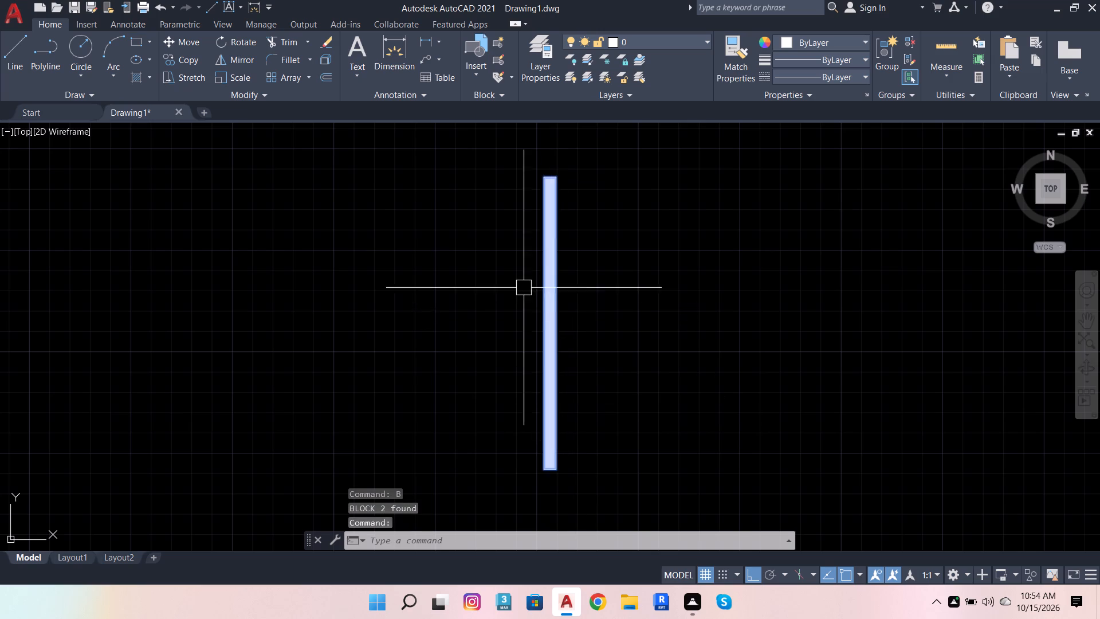
scroll(524, 288, down, 6)
scroll(517, 489, up, 4)
key(Escape)
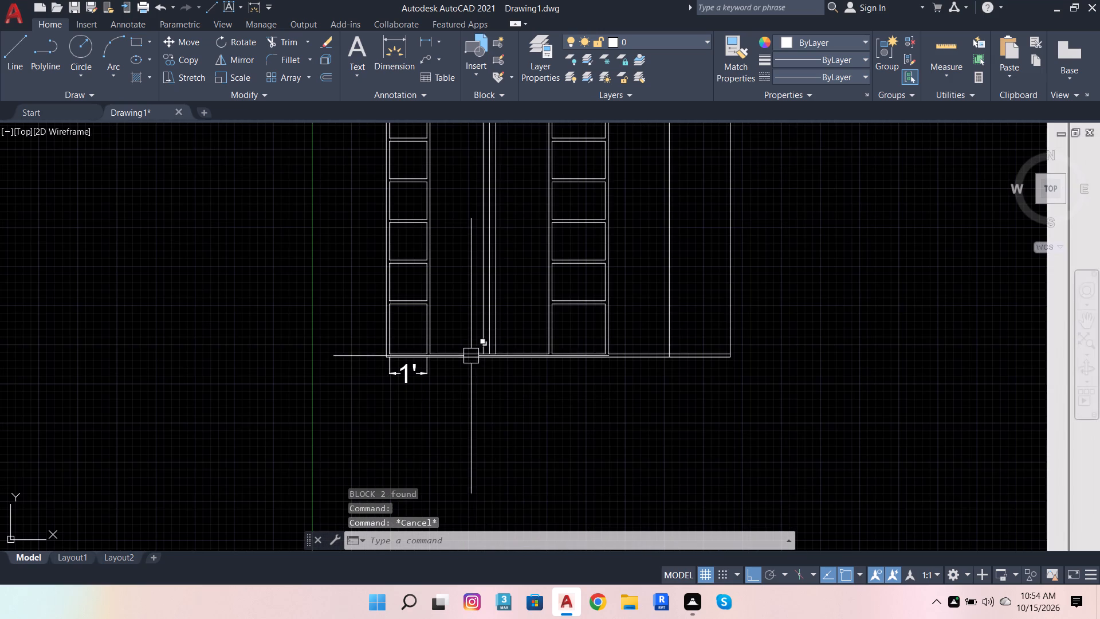
Draw a horizontal line from the midpoint of the lower section's handle guide past the wardrobe's right side, and back to the left shelf column.
scroll(471, 389, down, 2)
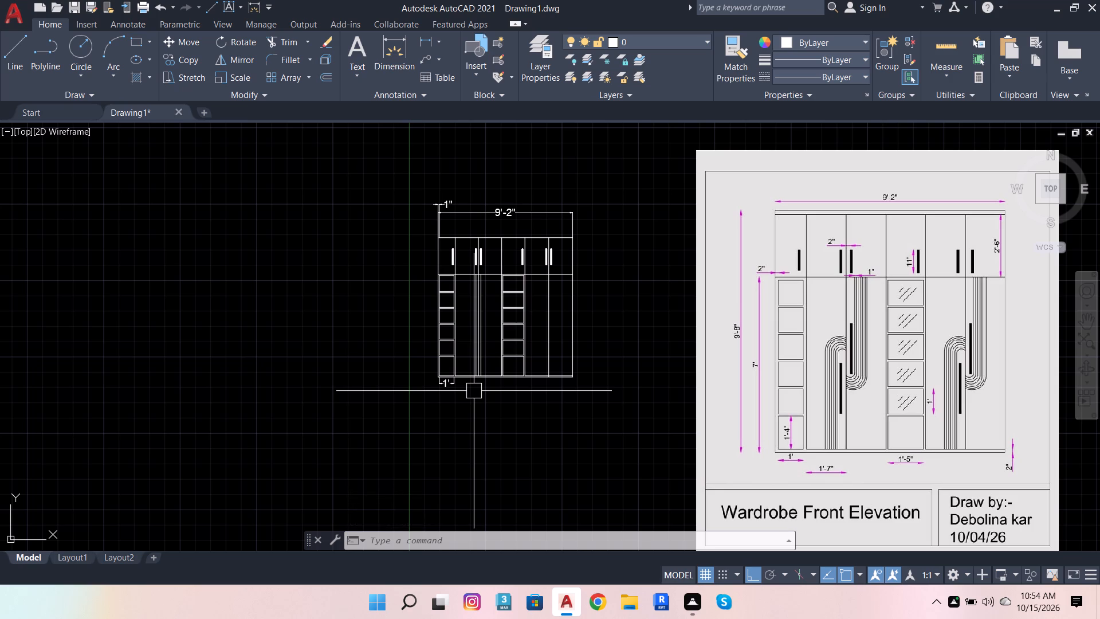
scroll(459, 348, up, 2)
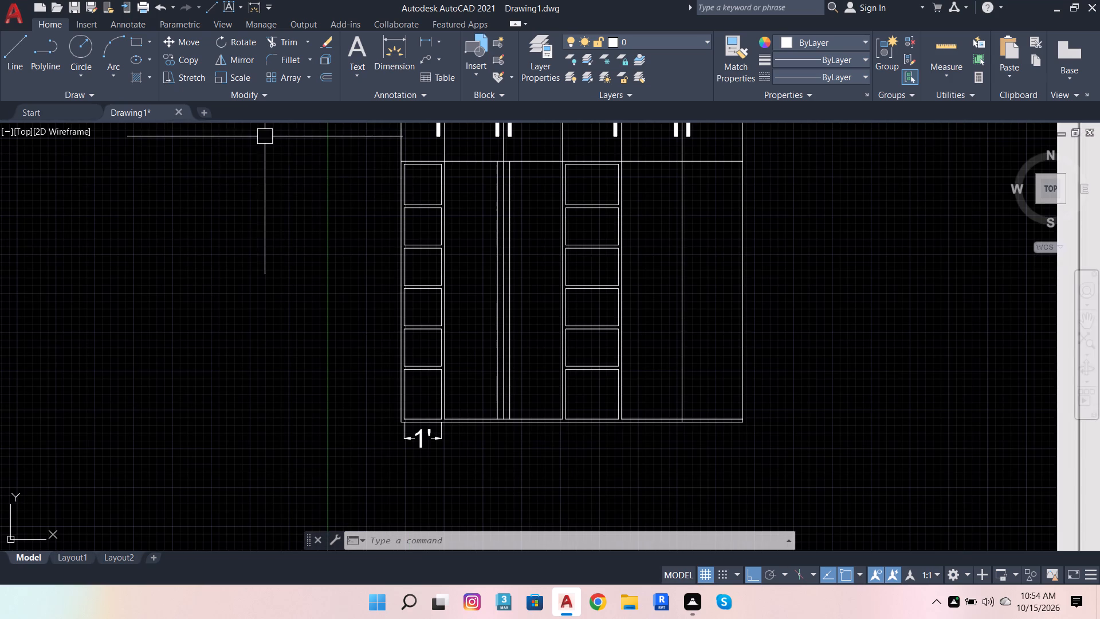
click(18, 49)
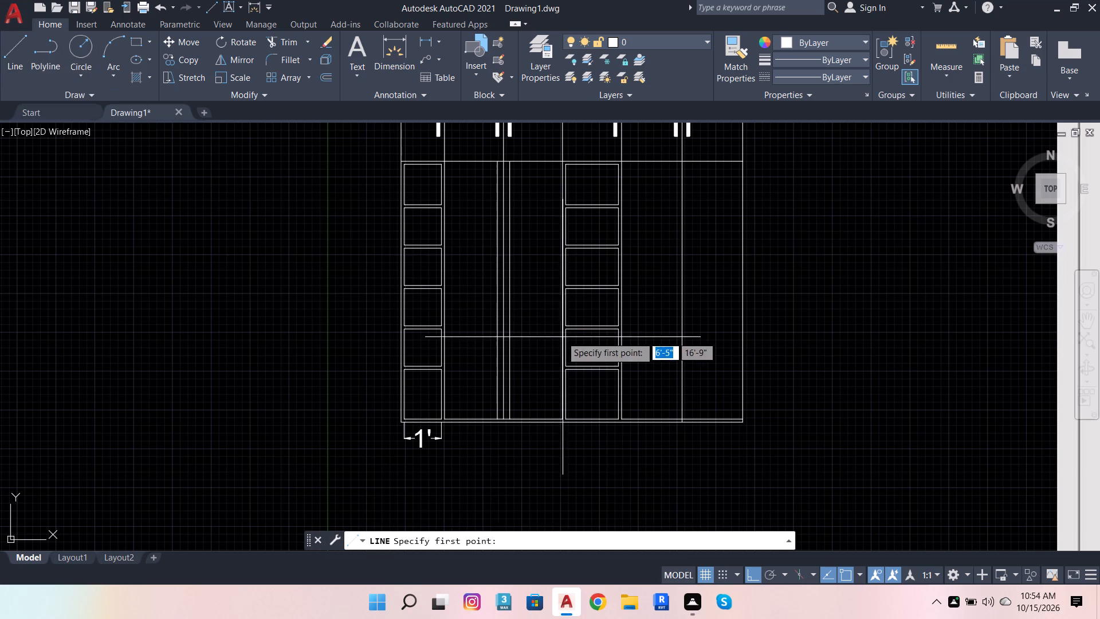
scroll(551, 321, up, 1)
shift+right_click(419, 295)
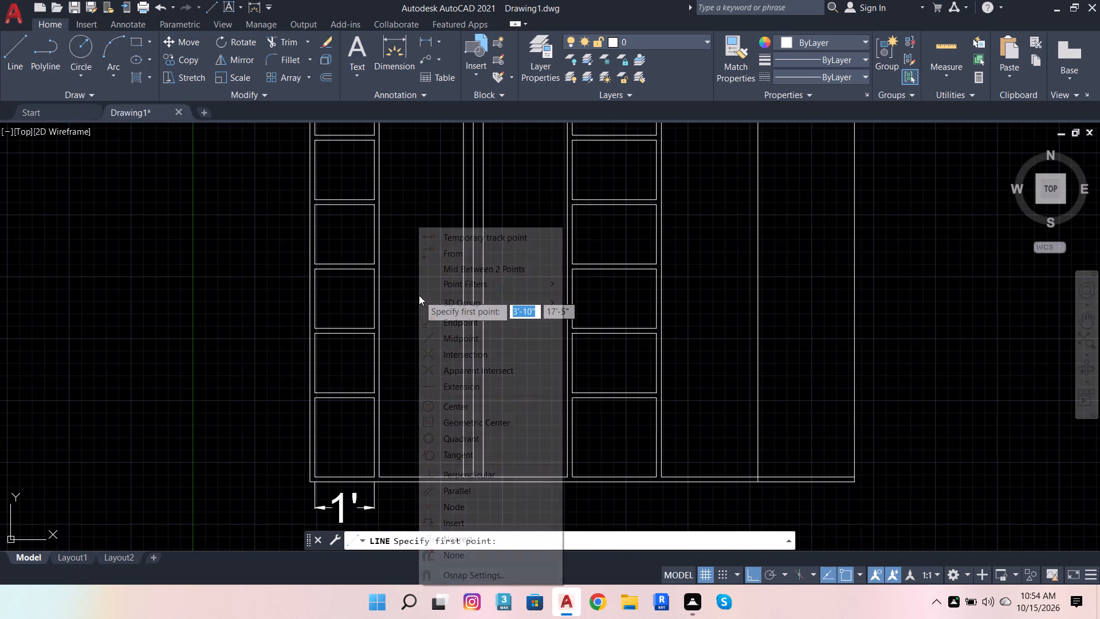
click(473, 340)
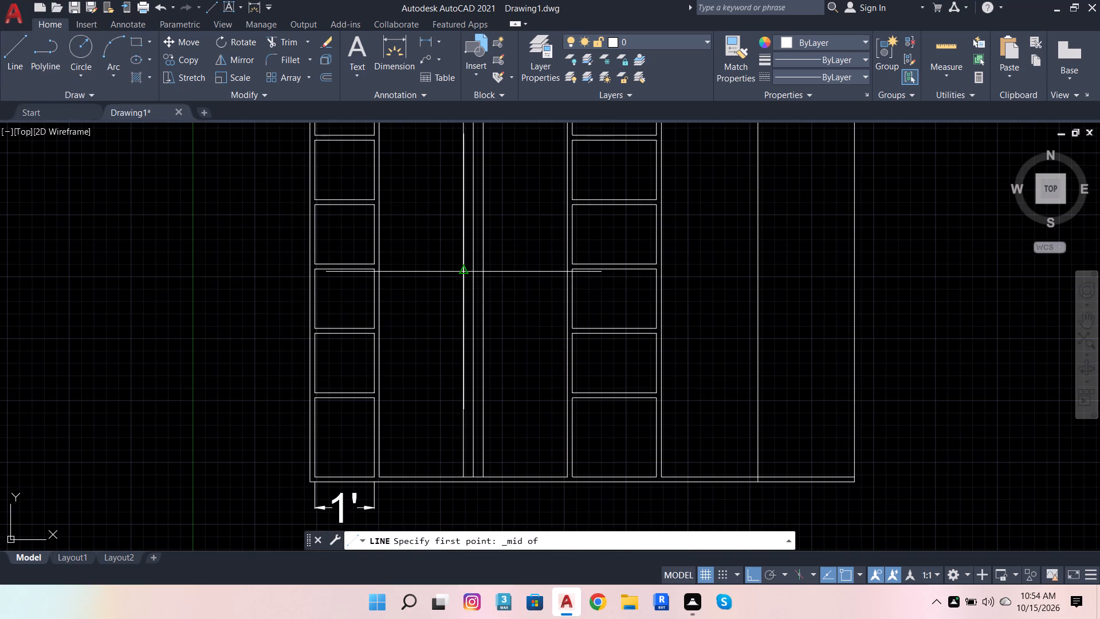
click(465, 272)
click(891, 265)
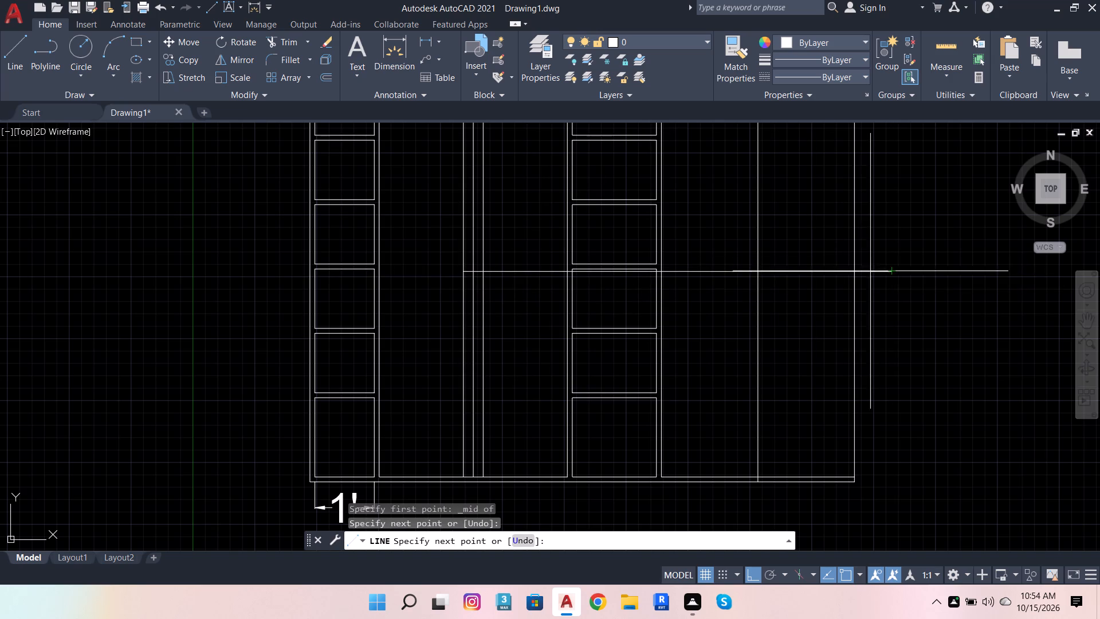
scroll(399, 268, up, 3)
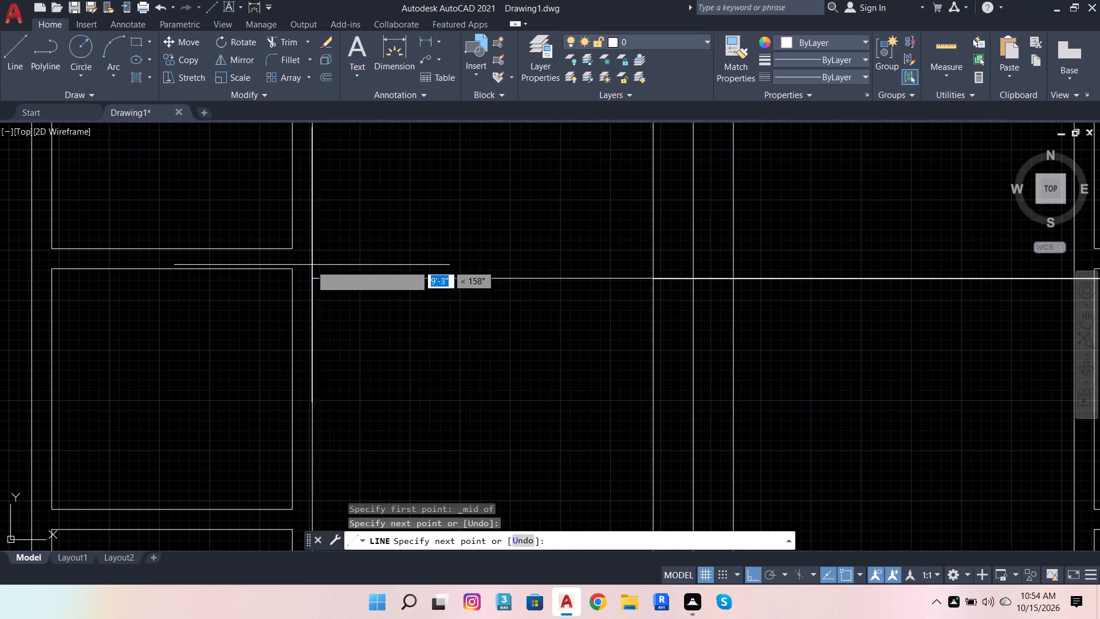
scroll(297, 281, up, 4)
click(290, 277)
key(Escape)
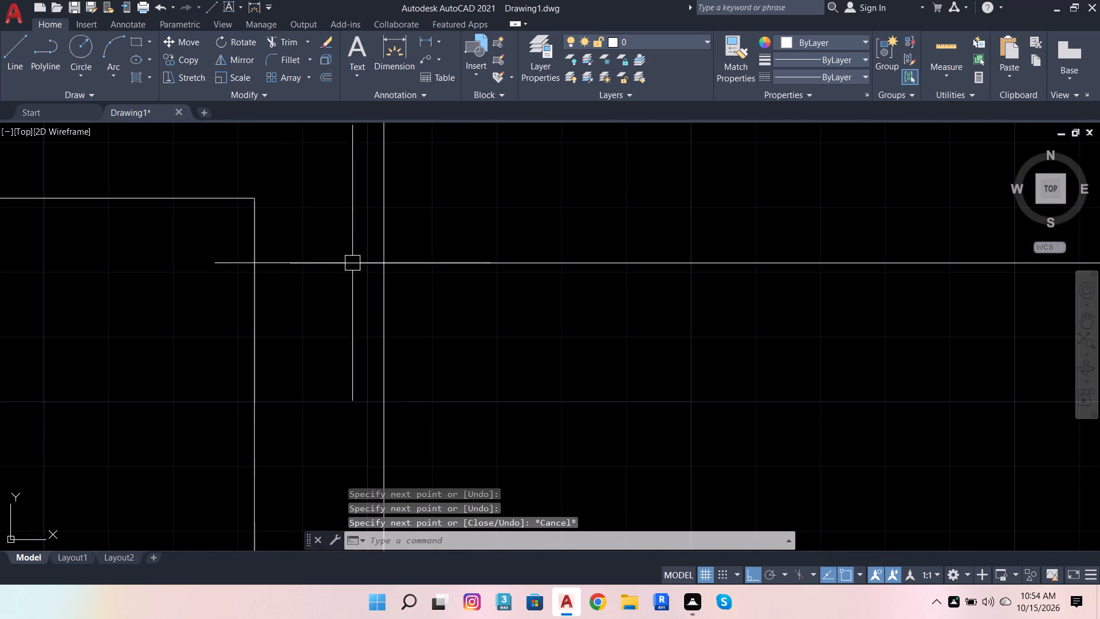
Erase the shorter of the two overlapping horizontal lines across the lower section.
scroll(357, 263, down, 5)
scroll(583, 292, down, 2)
click(628, 287)
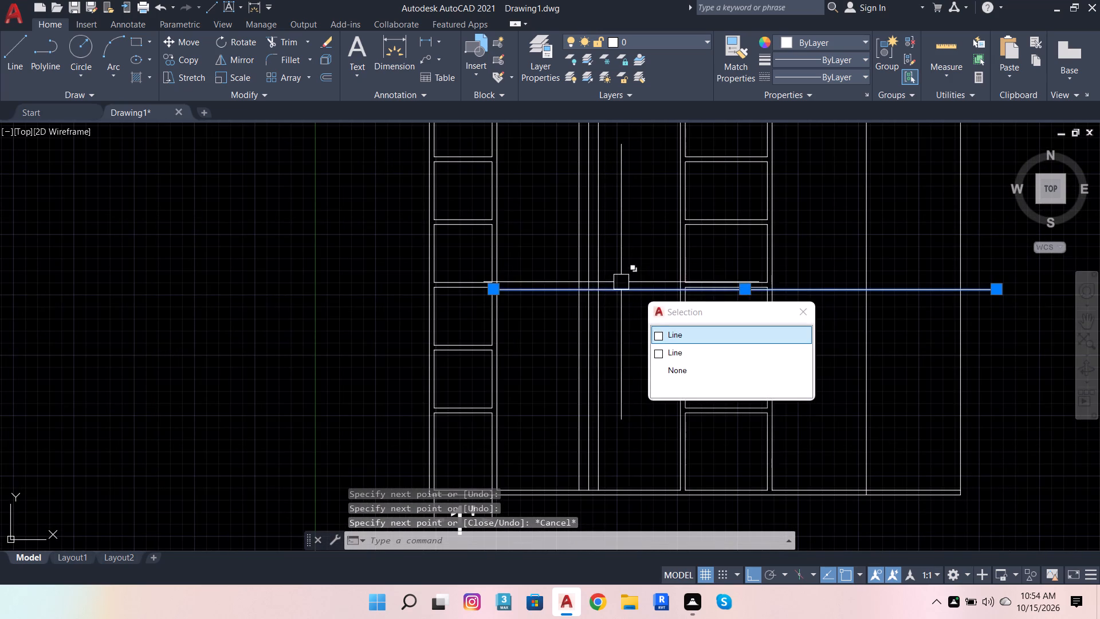
click(667, 344)
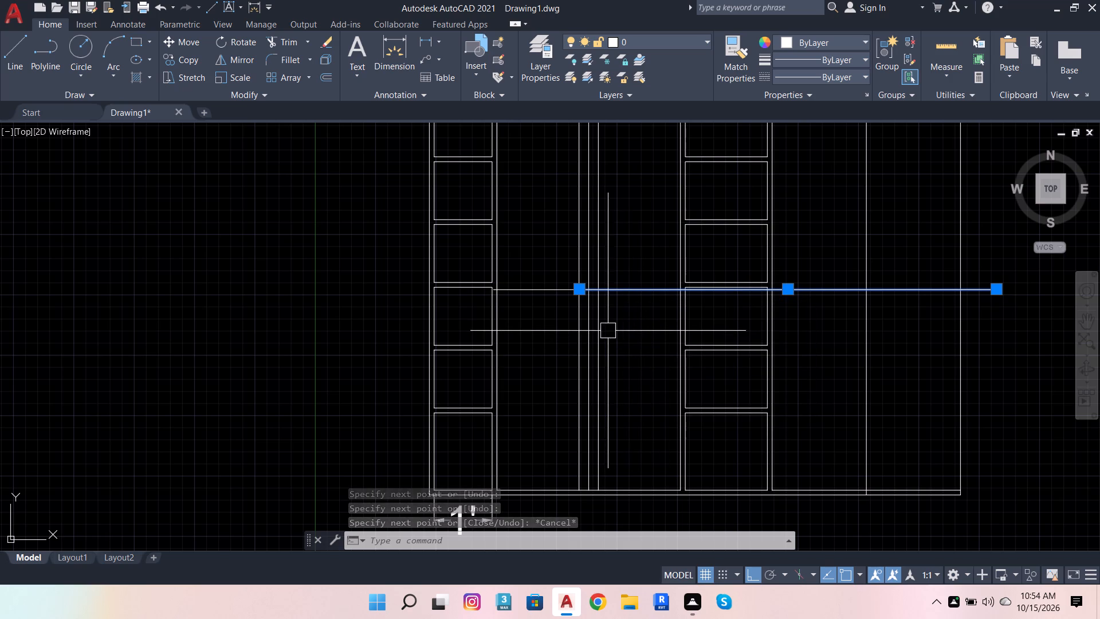
key(Delete)
Offset the horizontal middle line 1'-6" upward and 1'-6" downward across the lower section.
scroll(572, 336, down, 2)
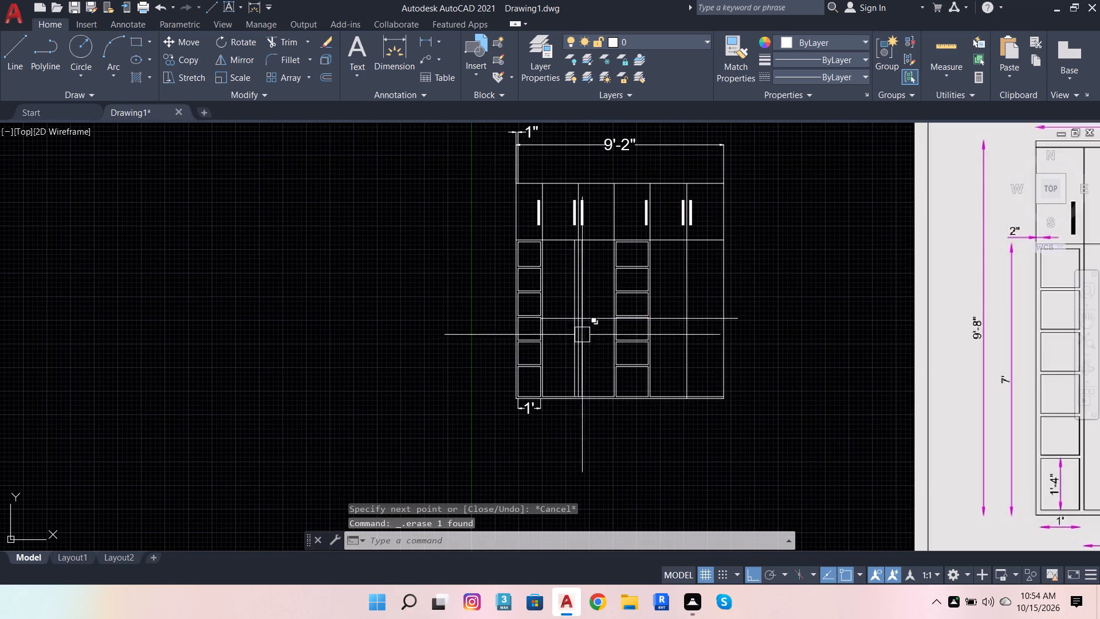
scroll(604, 323, up, 2)
click(585, 312)
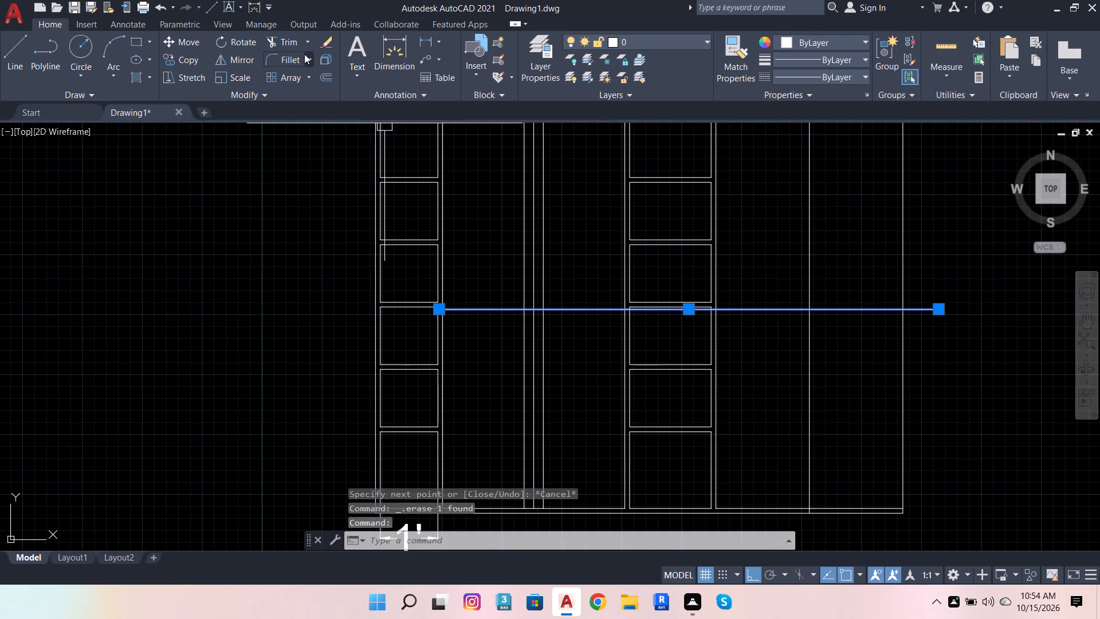
click(323, 72)
click(938, 309)
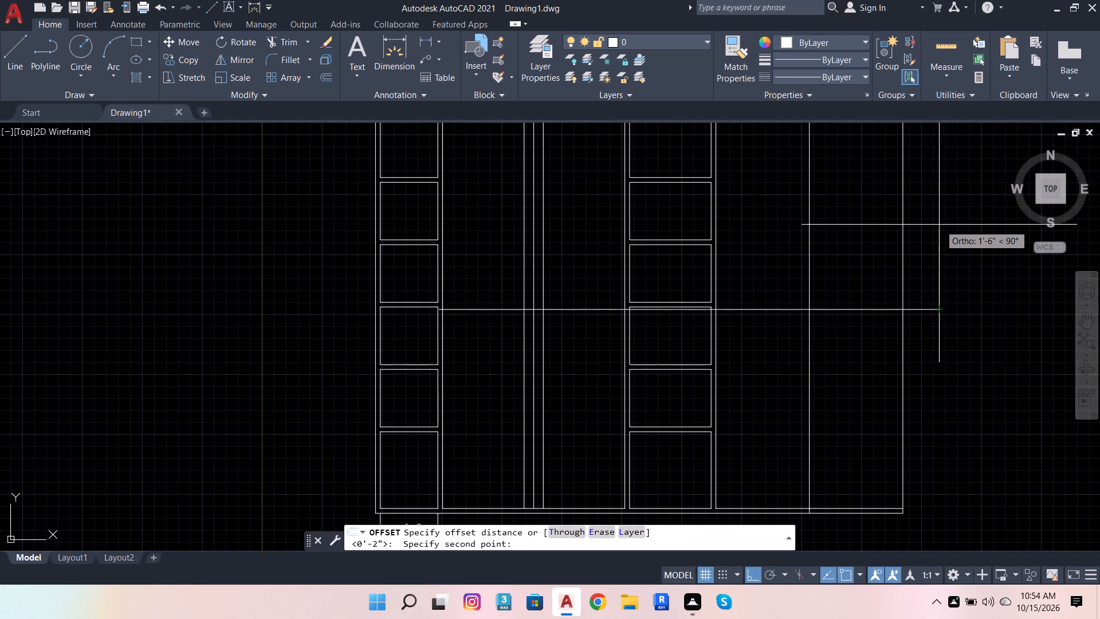
text(1')
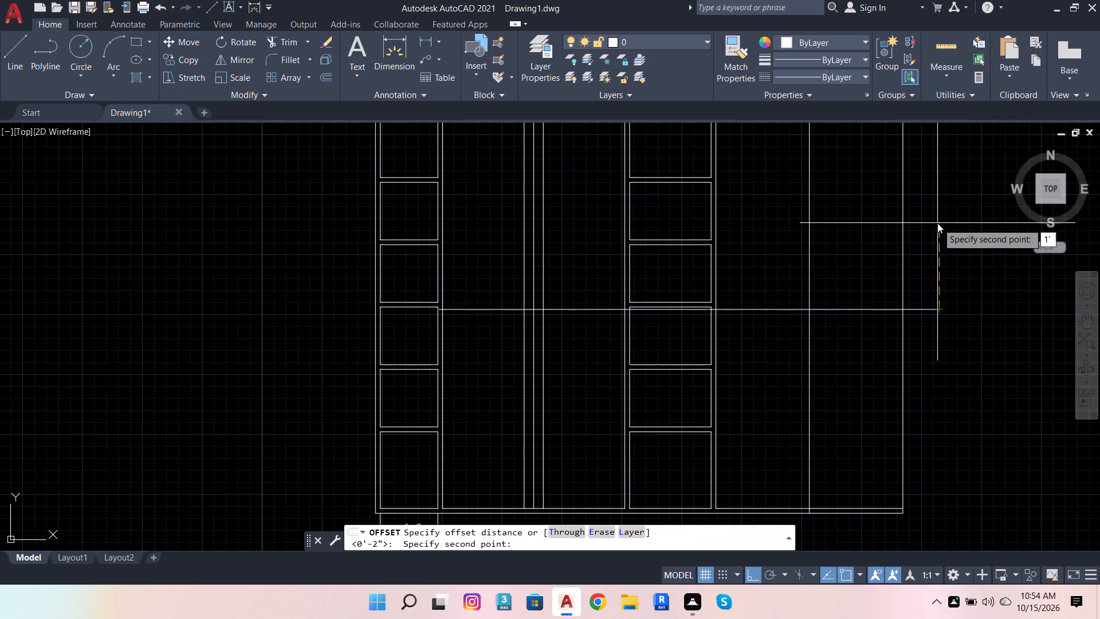
key(6)
key(Return)
click(937, 223)
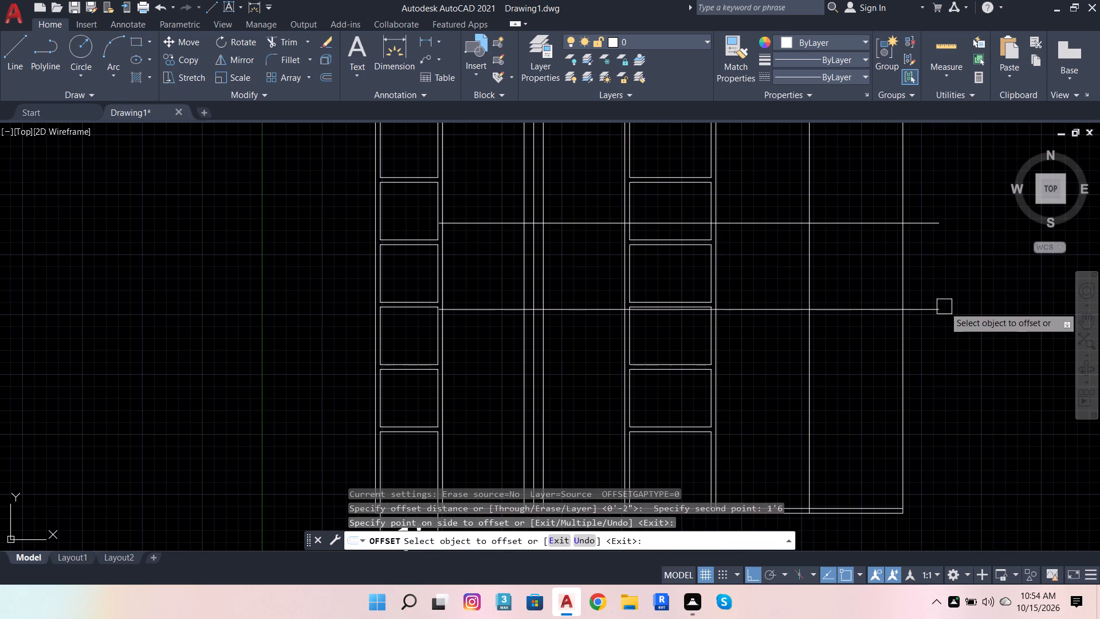
click(941, 312)
click(950, 385)
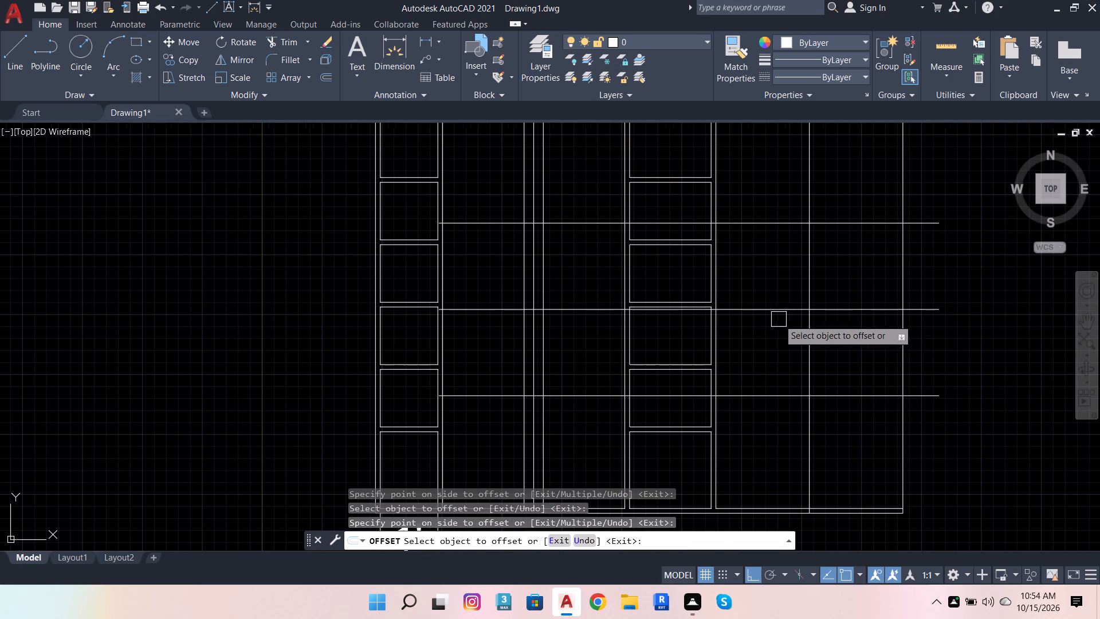
scroll(779, 319, down, 1)
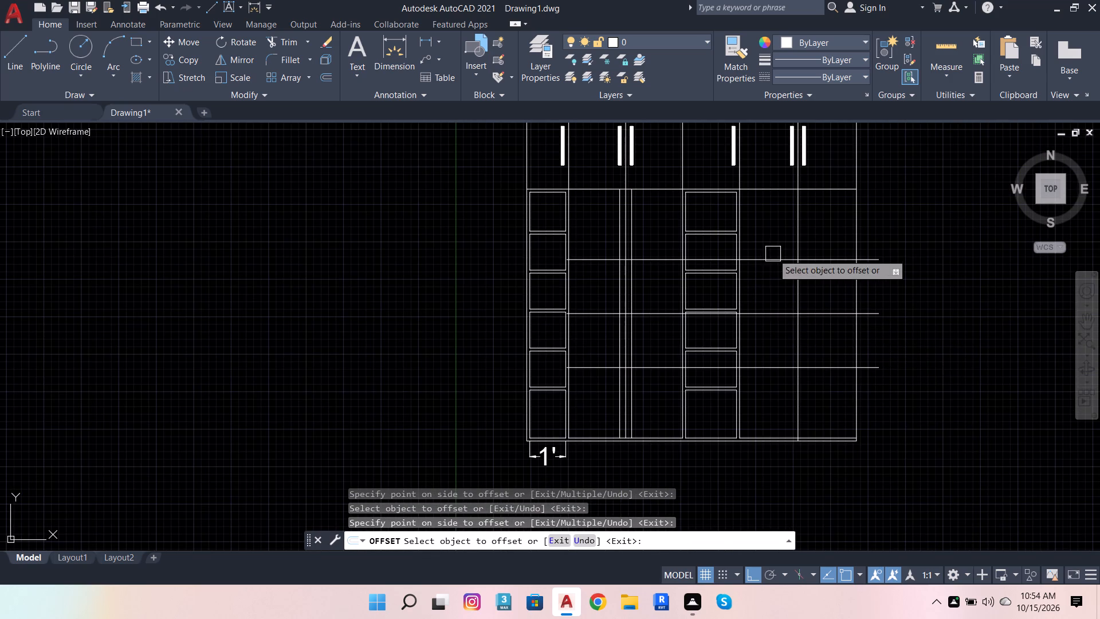
Offset the horizontal middle line 6" upward and 6" downward across the lower section.
scroll(720, 327, down, 2)
scroll(816, 306, up, 2)
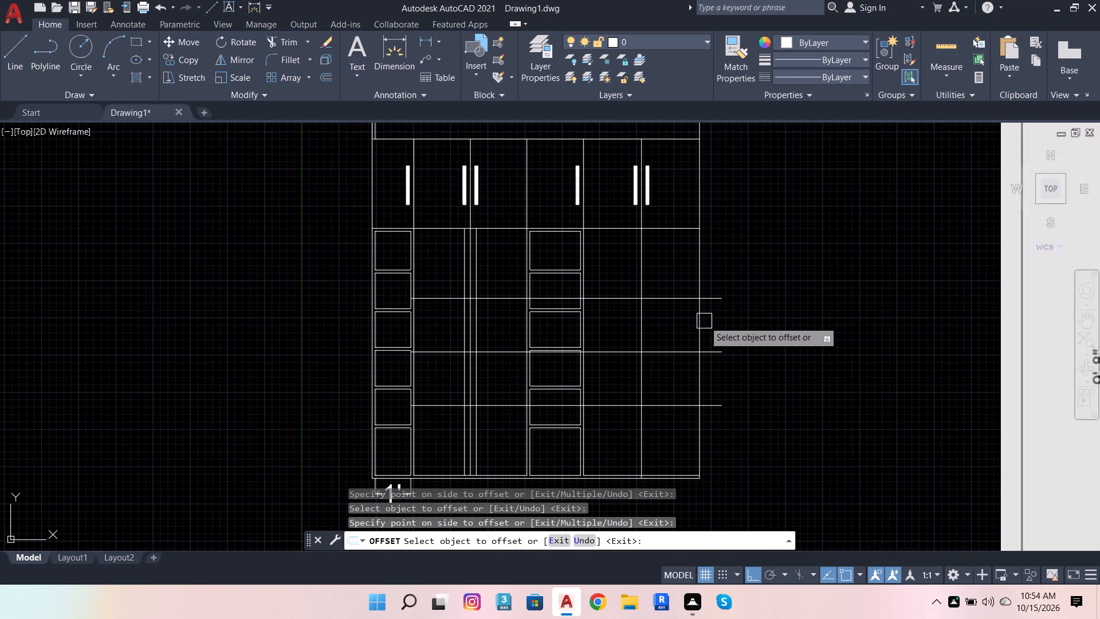
scroll(653, 311, down, 1)
scroll(689, 339, up, 2)
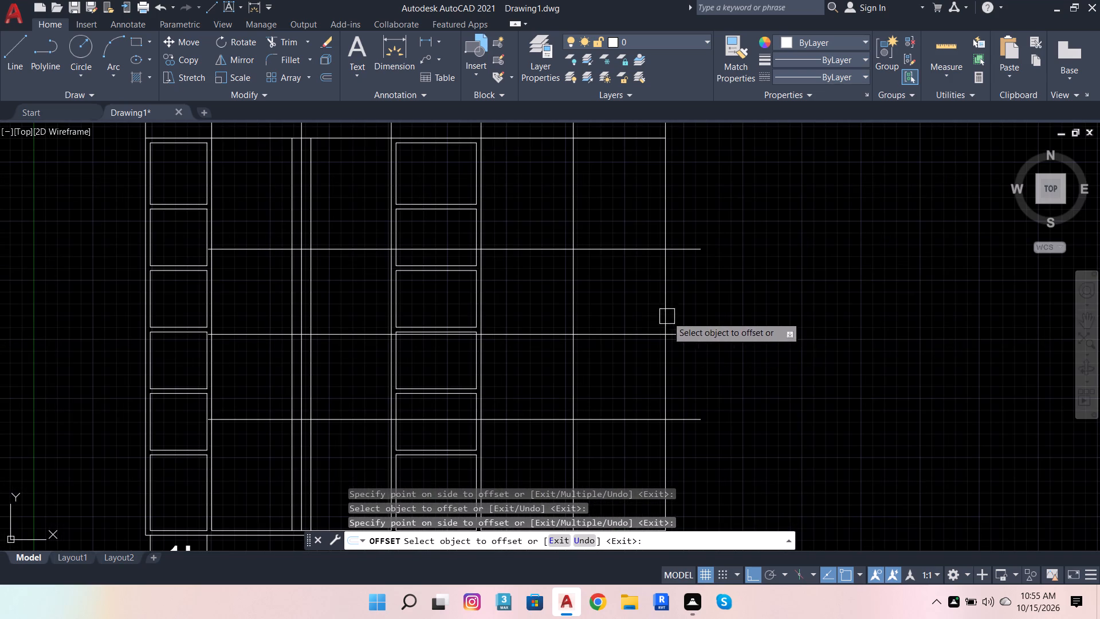
click(323, 80)
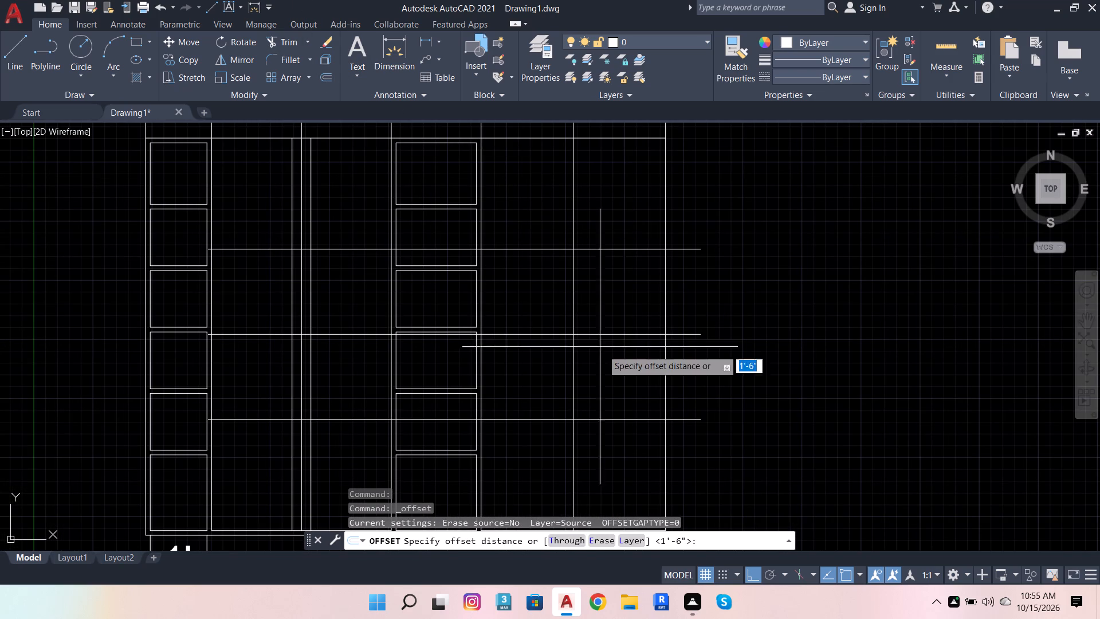
click(698, 338)
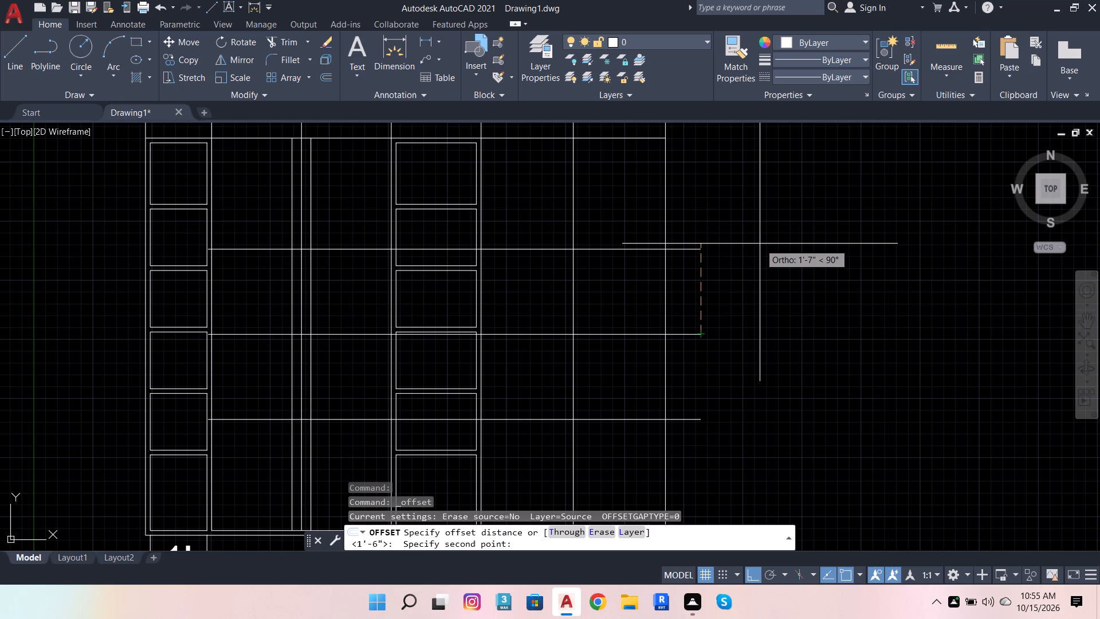
key(6)
key(Return)
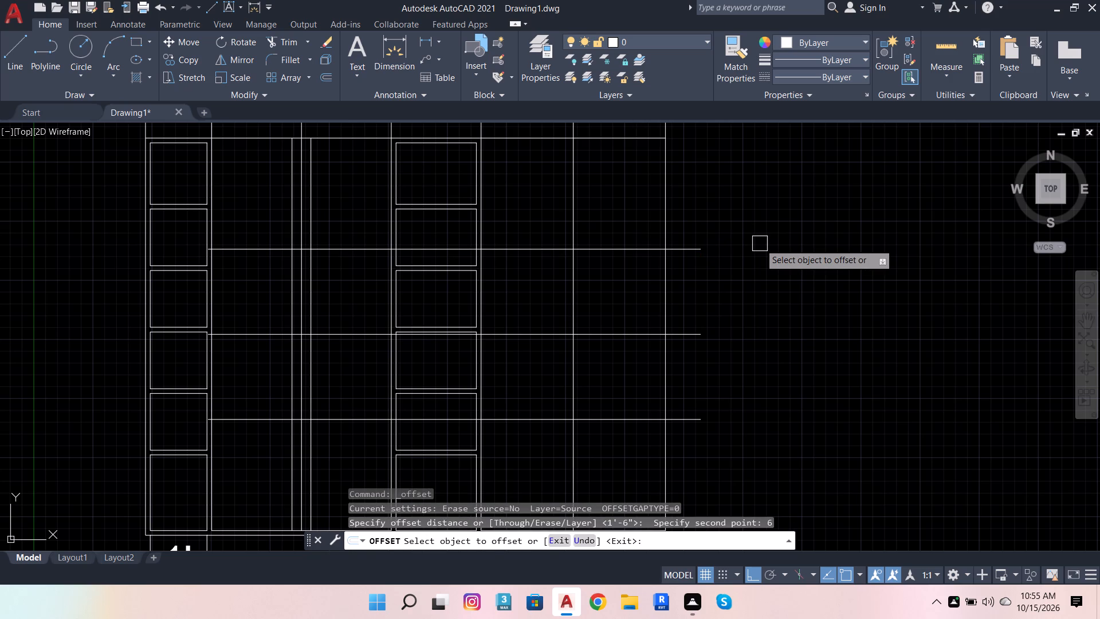
click(697, 334)
drag(713, 299, 715, 293)
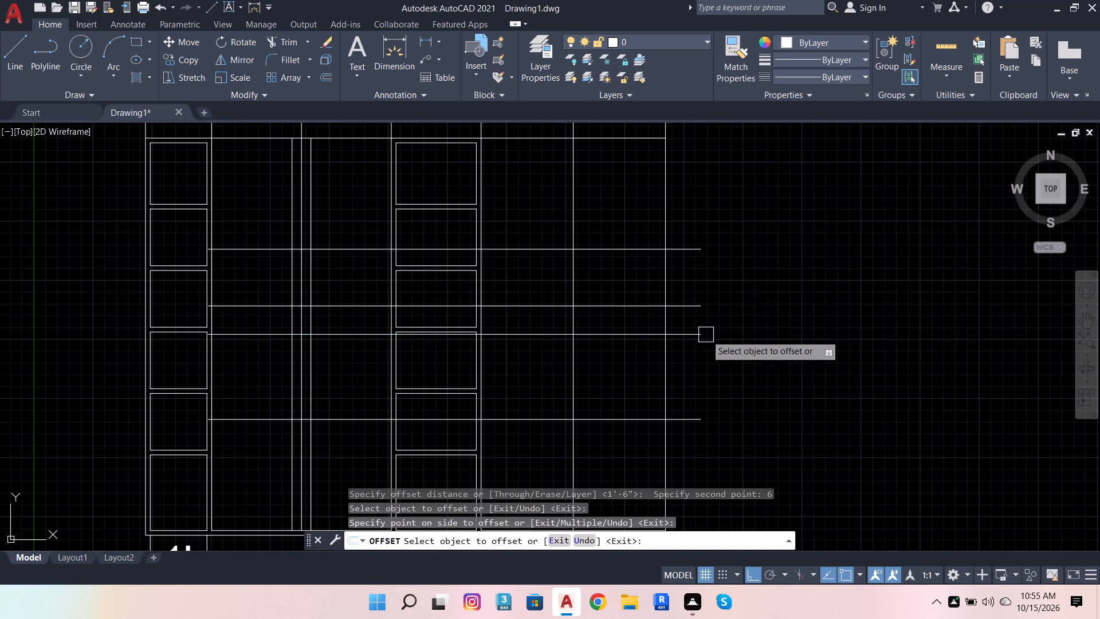
click(700, 337)
click(707, 390)
scroll(779, 353, down, 1)
key(Escape)
key(Escape)
key(Escape)
key(Escape)
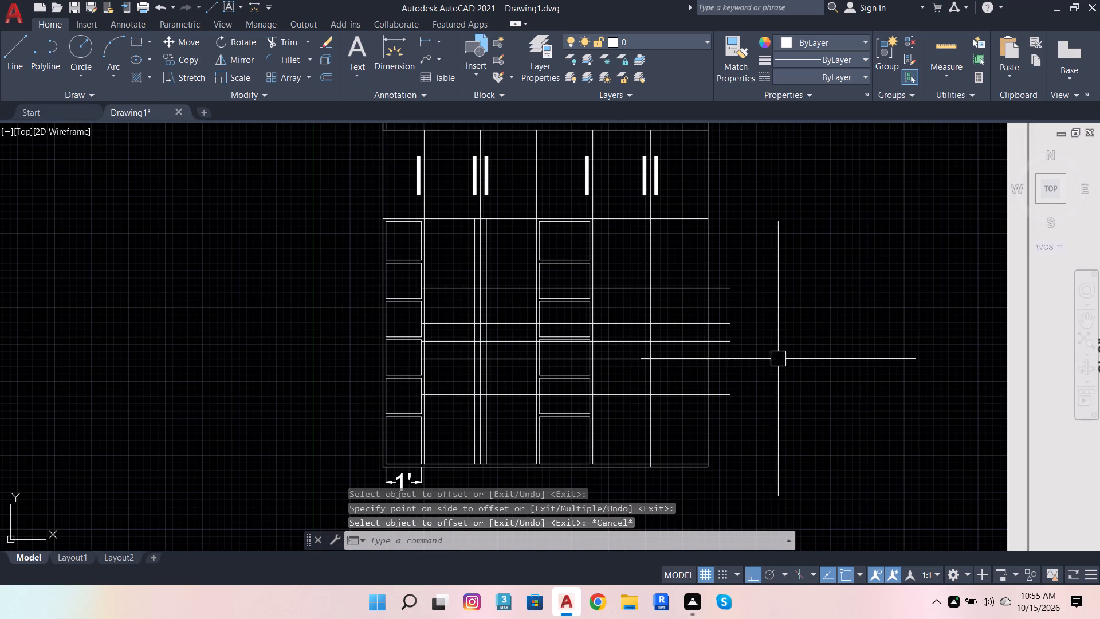
Copy the long handle block by its bottom midpoint to where the first door pair's right handle guide meets the upper 6" line.
scroll(449, 329, down, 2)
scroll(667, 369, down, 2)
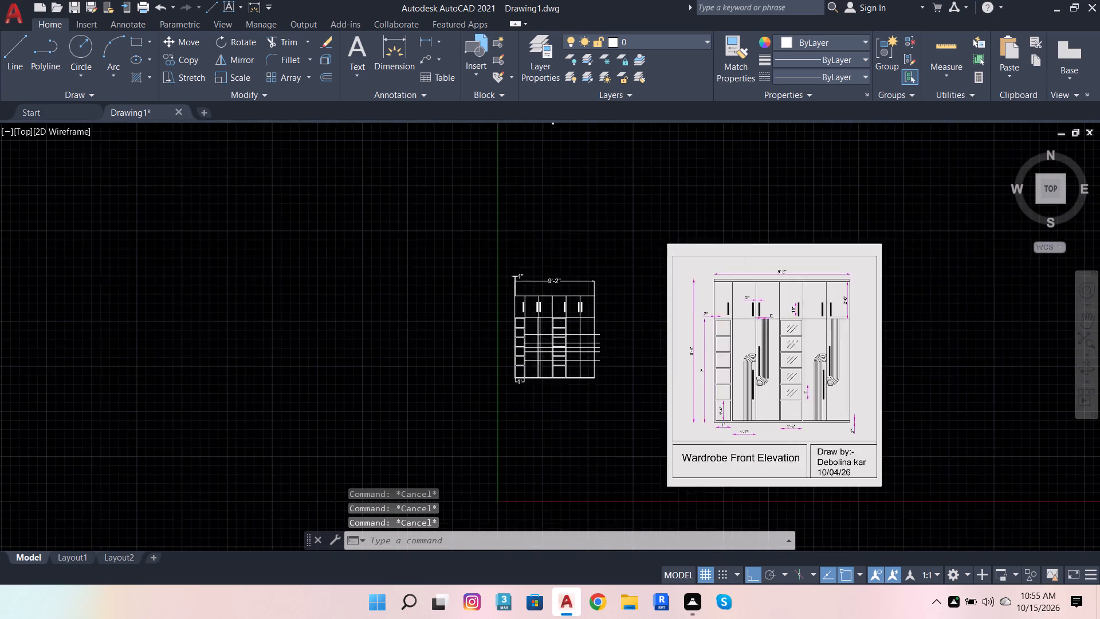
scroll(604, 126, up, 2)
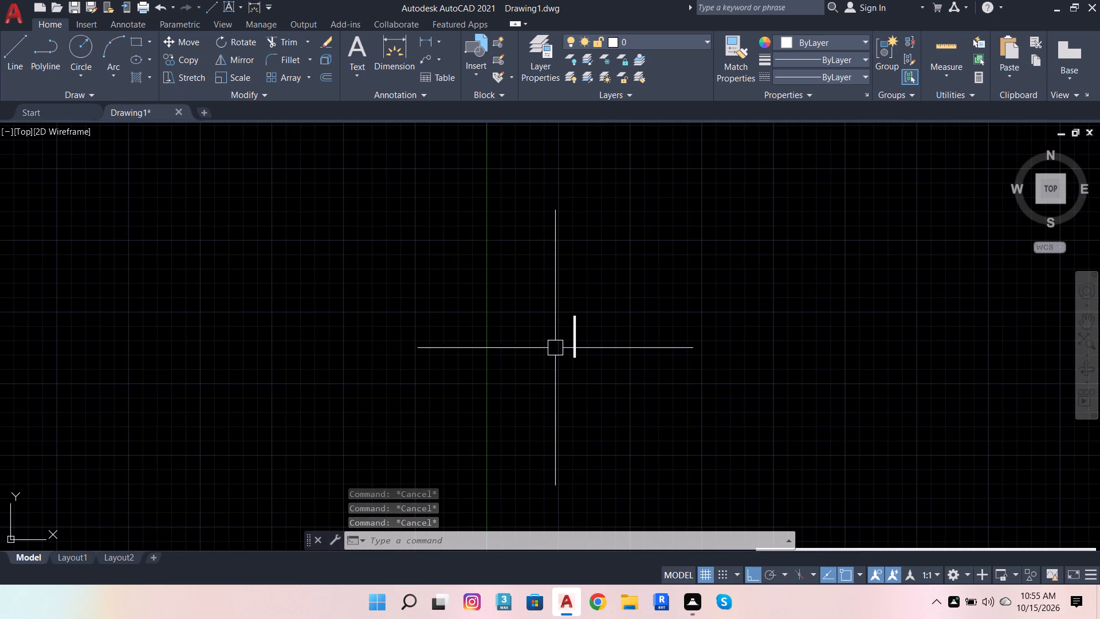
click(592, 334)
click(561, 344)
scroll(575, 353, up, 5)
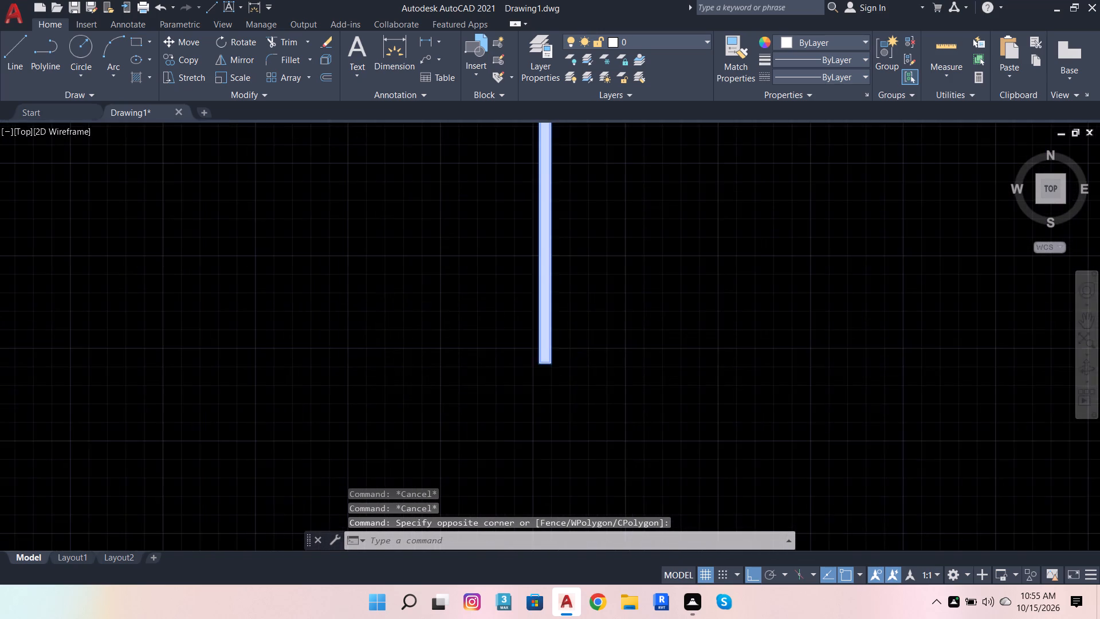
click(174, 61)
shift+right_click(403, 319)
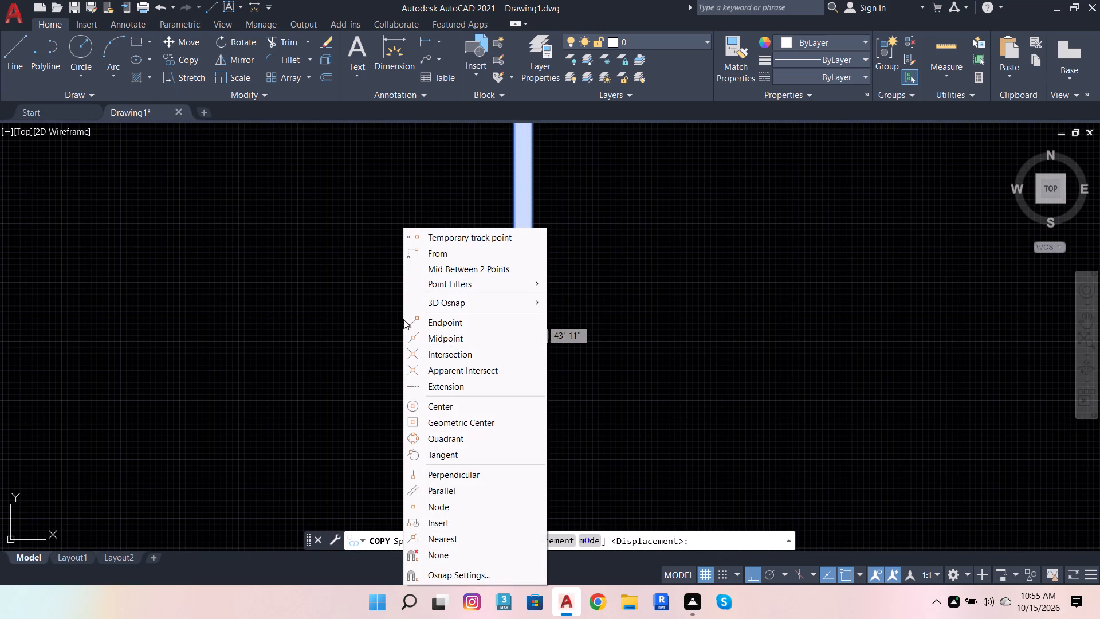
click(448, 334)
scroll(517, 362, up, 2)
click(526, 371)
scroll(716, 292, down, 3)
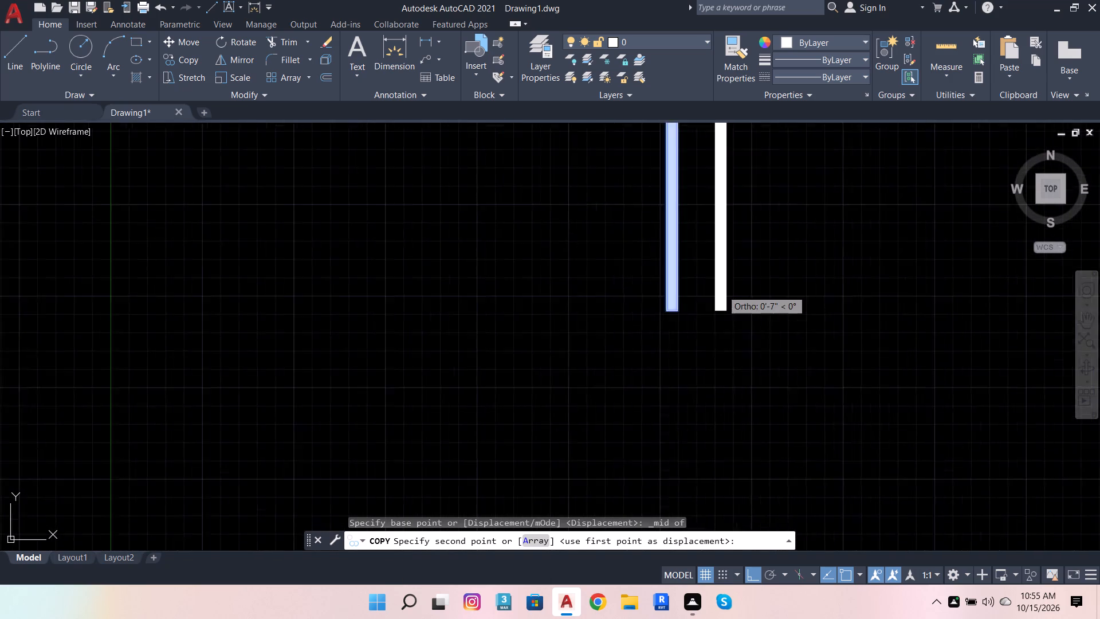
scroll(724, 289, down, 5)
scroll(751, 407, down, 3)
scroll(737, 432, up, 2)
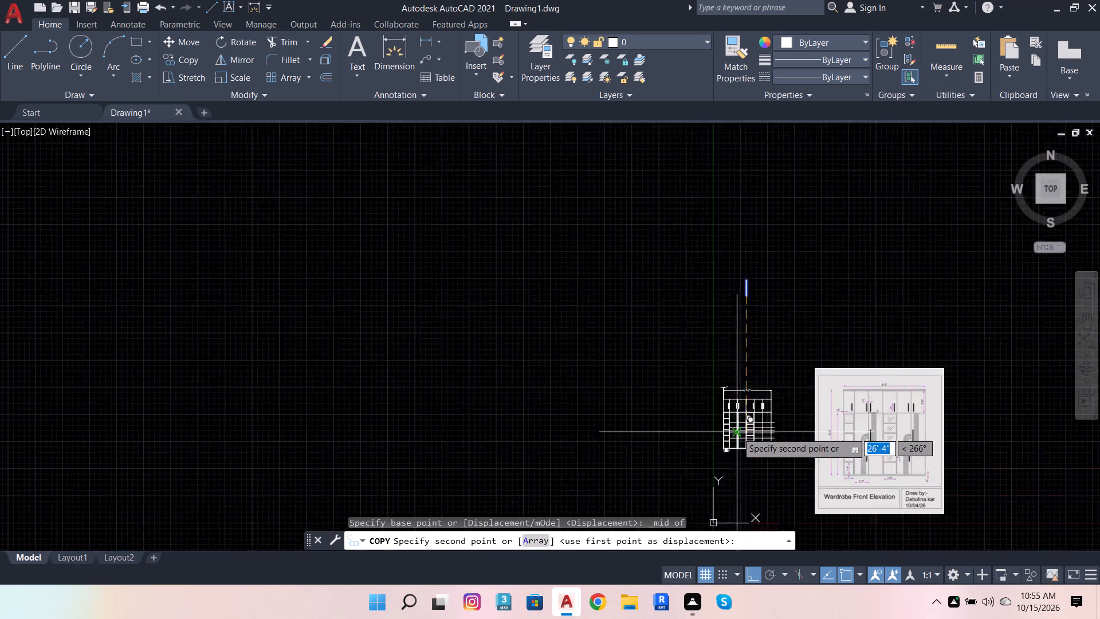
scroll(737, 432, up, 8)
scroll(723, 394, down, 2)
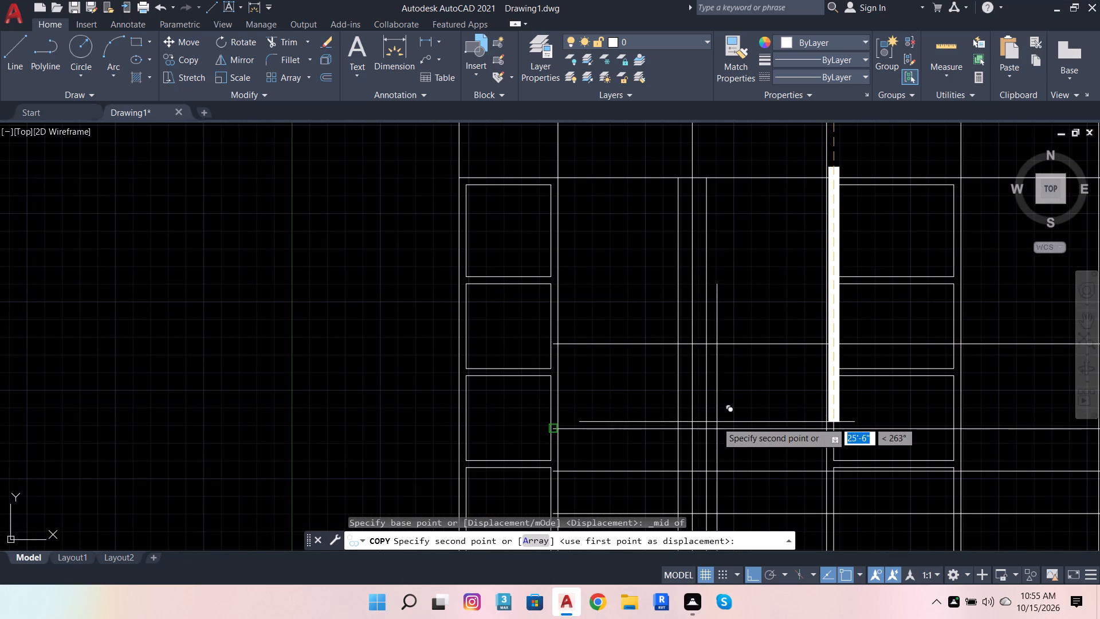
scroll(726, 420, down, 2)
scroll(730, 430, up, 1)
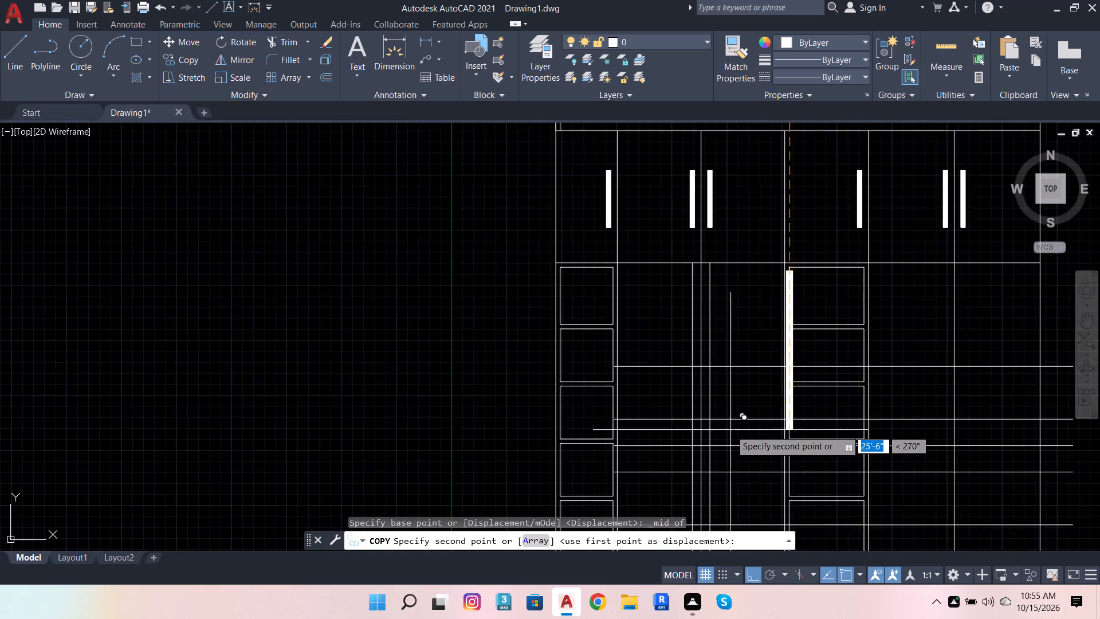
scroll(730, 430, up, 1)
click(696, 412)
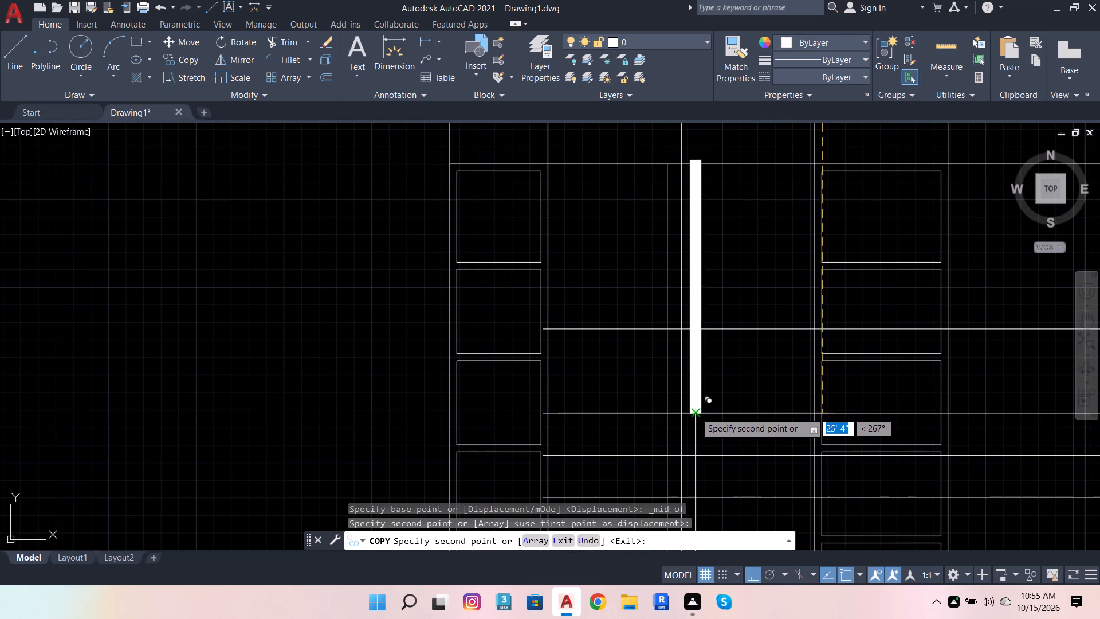
Place a second handle copy with its bottom midpoint where the same door pair's left handle guide meets the lower 6" line.
scroll(702, 393, down, 2)
scroll(687, 435, up, 1)
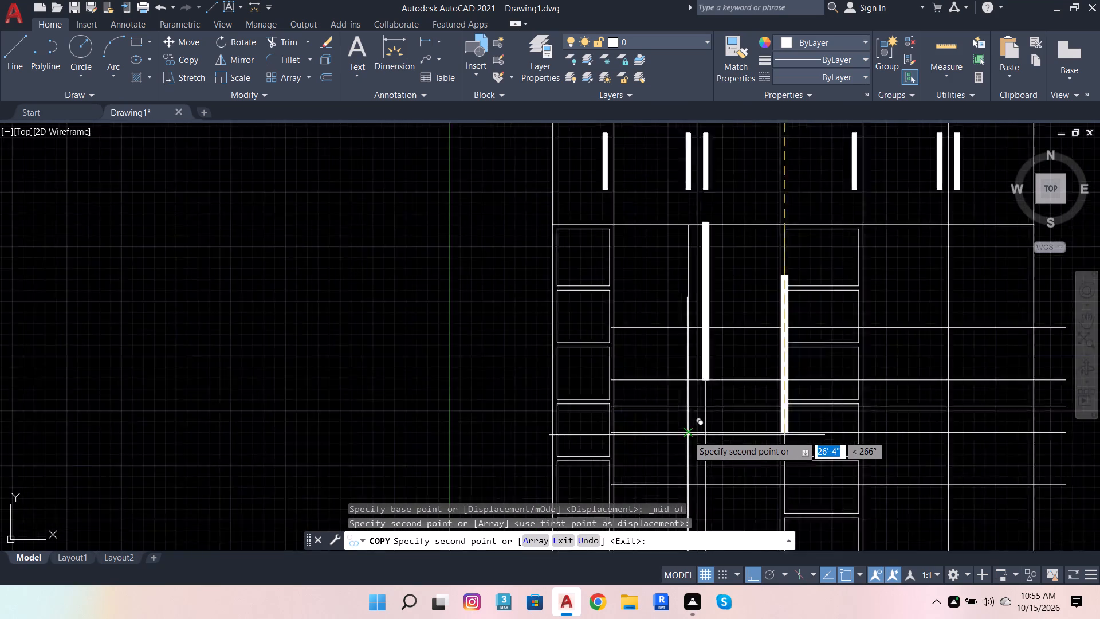
scroll(687, 435, up, 2)
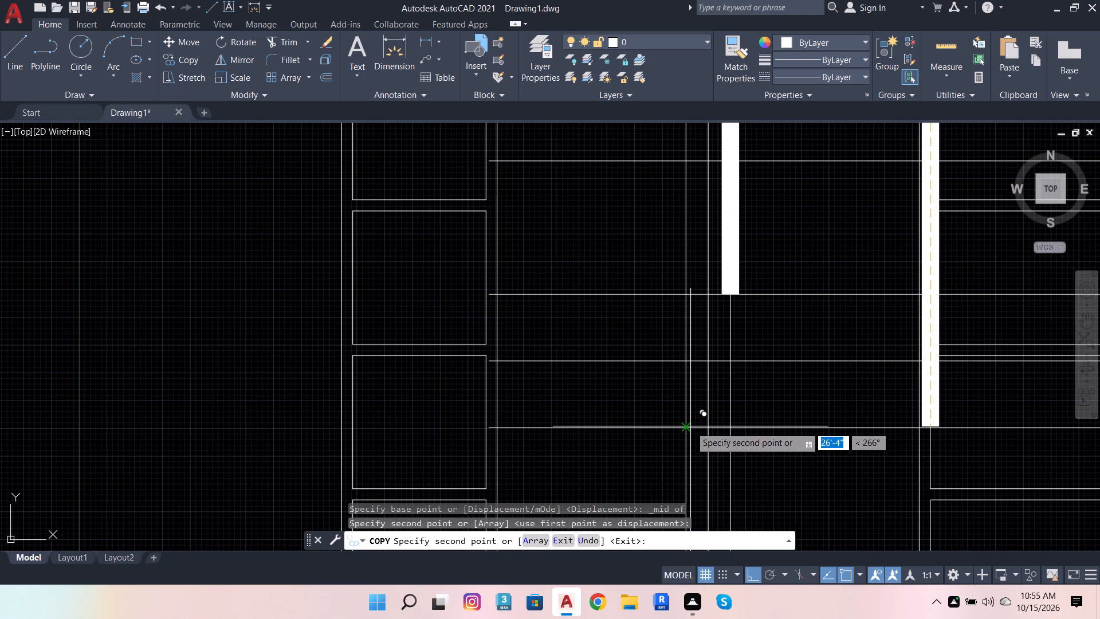
click(690, 426)
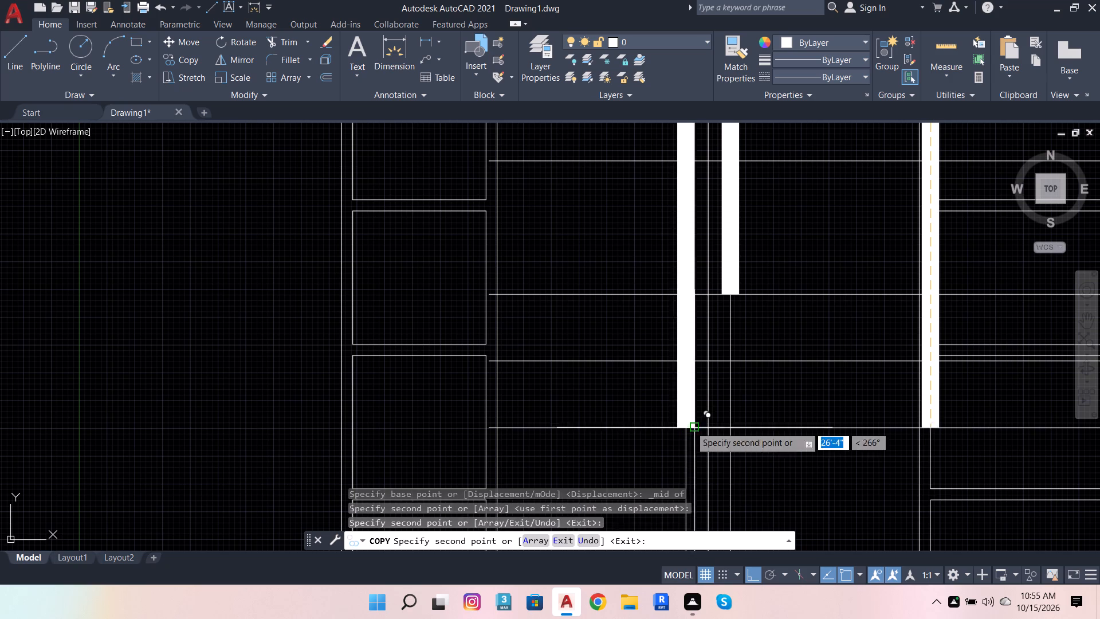
scroll(502, 378, down, 3)
scroll(662, 365, up, 3)
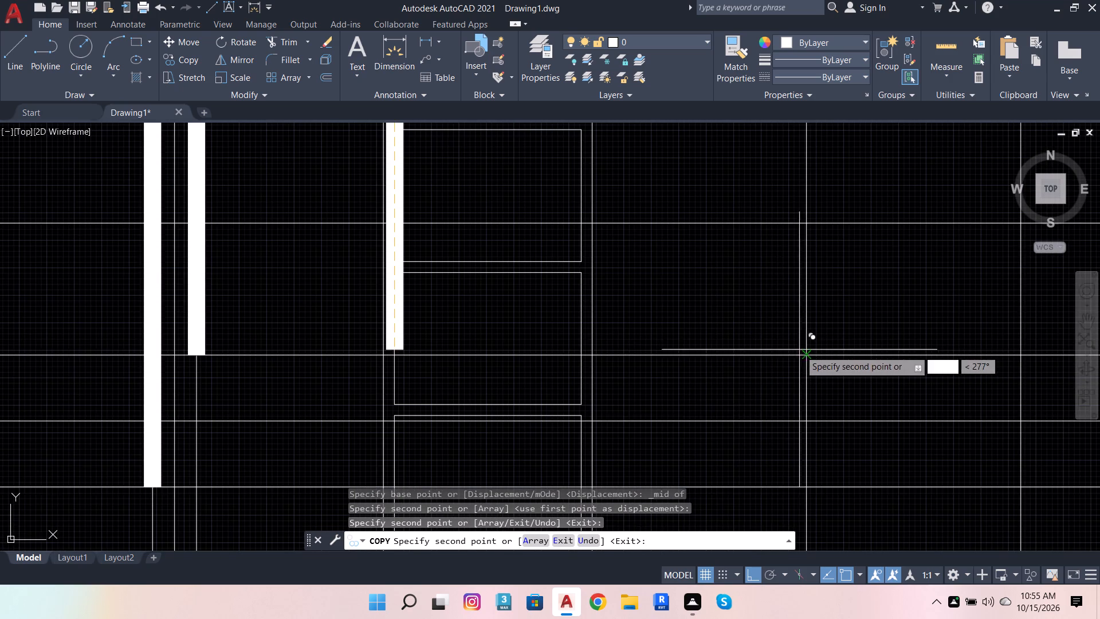
scroll(748, 334, down, 2)
scroll(791, 341, up, 1)
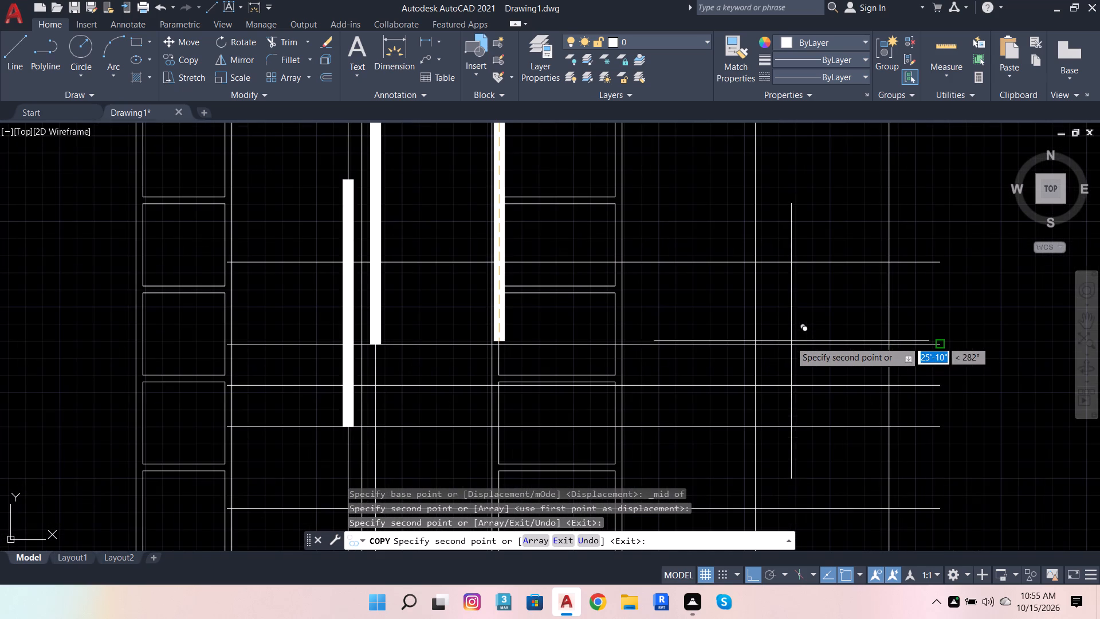
scroll(768, 340, down, 3)
scroll(815, 318, up, 1)
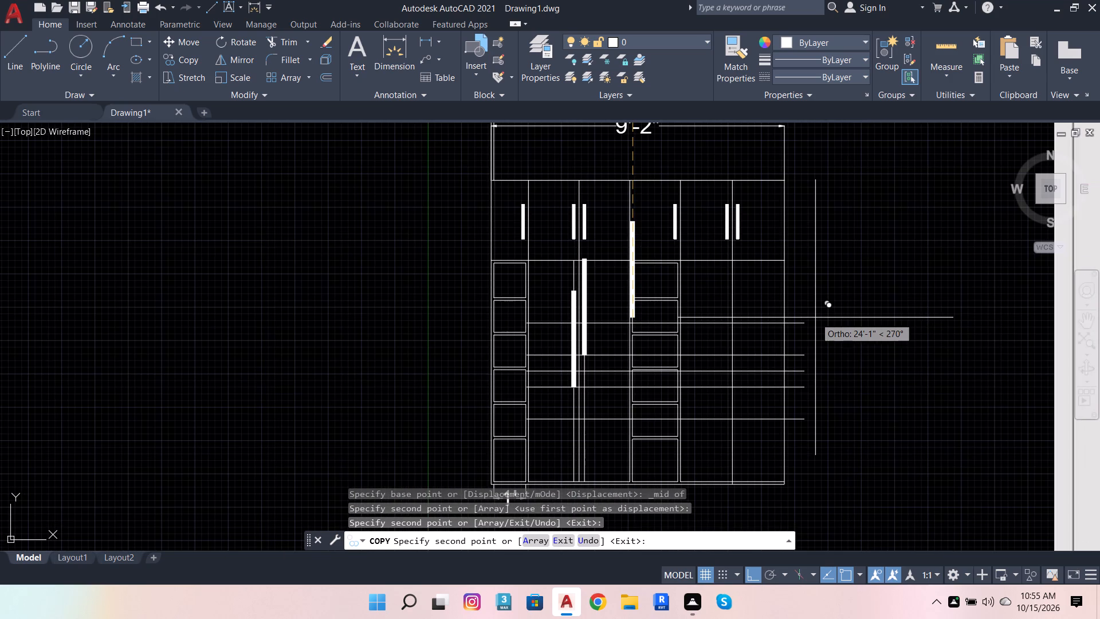
key(Escape)
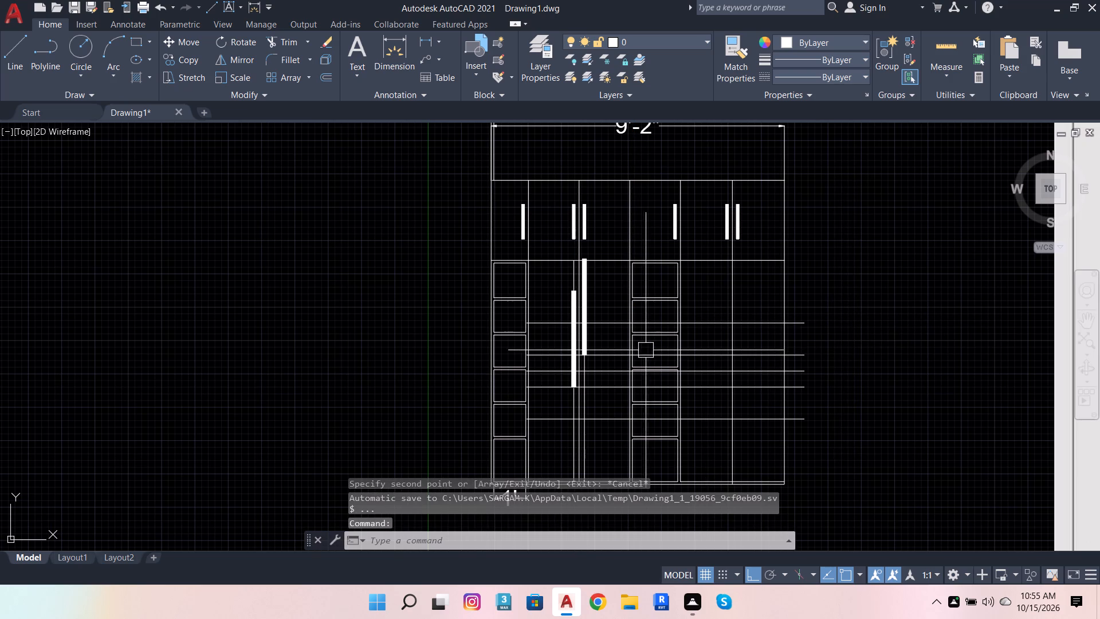
Move the left long handle straight down so its top midpoint sits on the lower 6" line.
scroll(556, 356, up, 2)
scroll(559, 334, down, 2)
scroll(569, 292, up, 1)
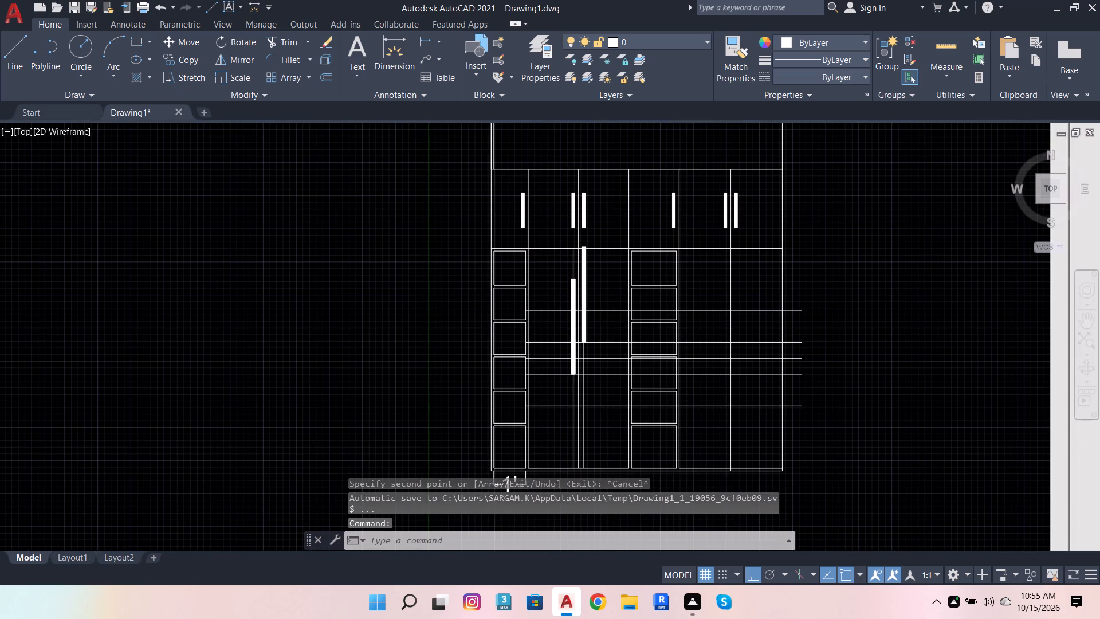
click(569, 292)
click(613, 338)
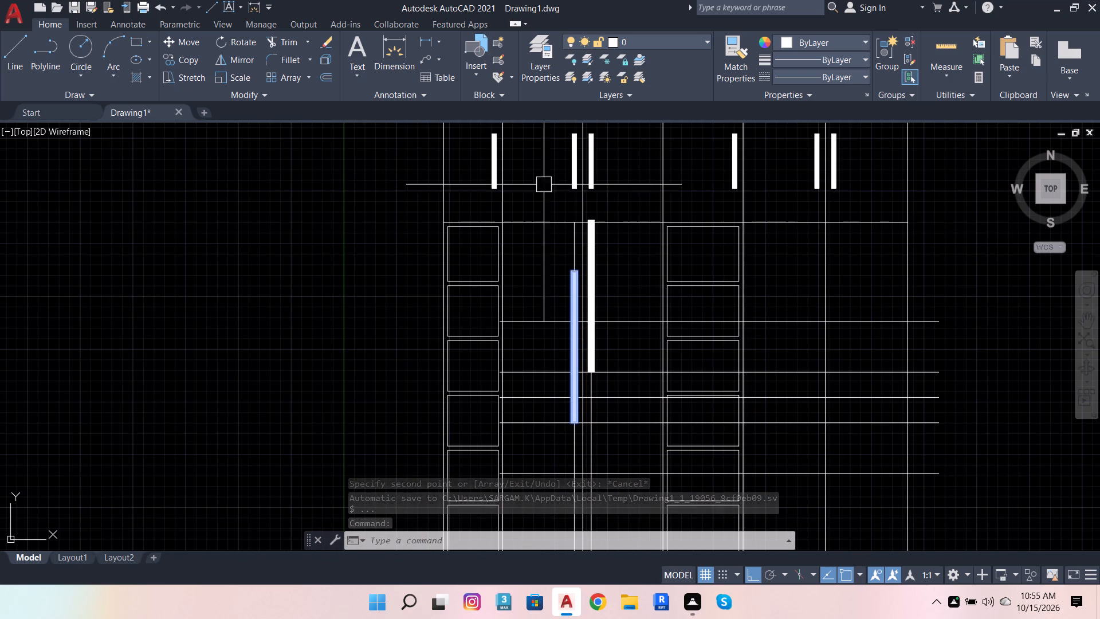
click(192, 44)
scroll(532, 228, up, 3)
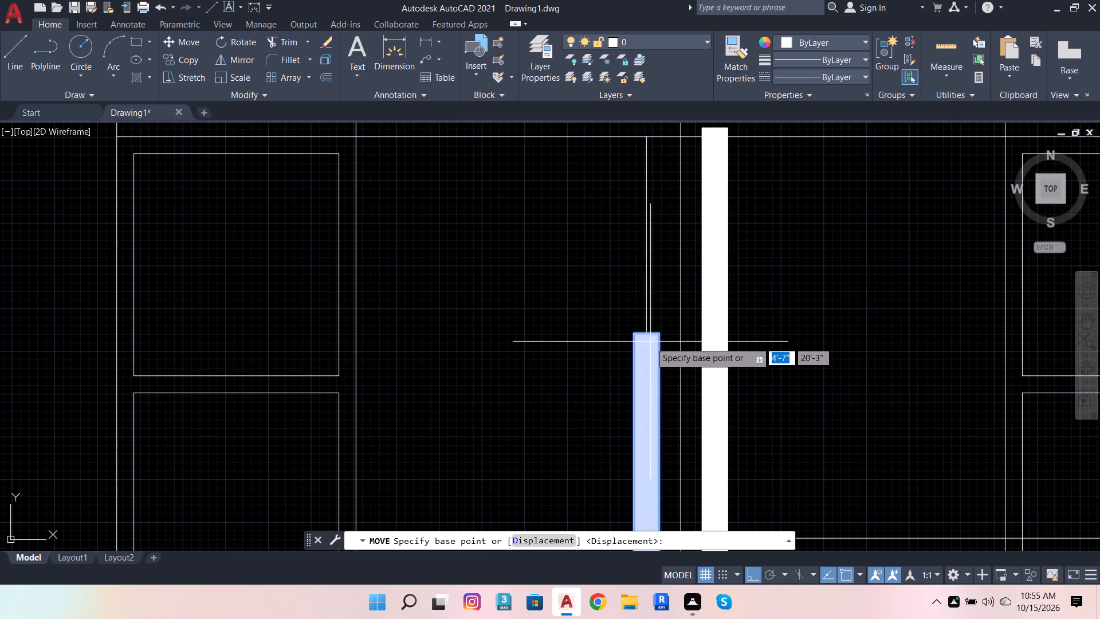
click(647, 333)
scroll(670, 281, down, 4)
scroll(653, 383, up, 4)
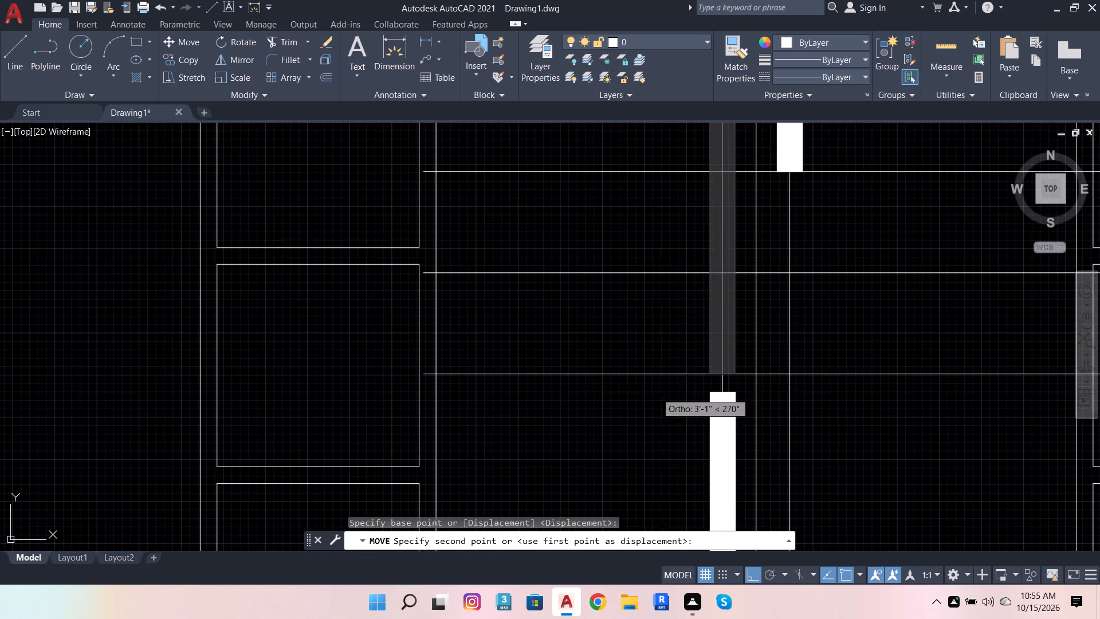
click(725, 373)
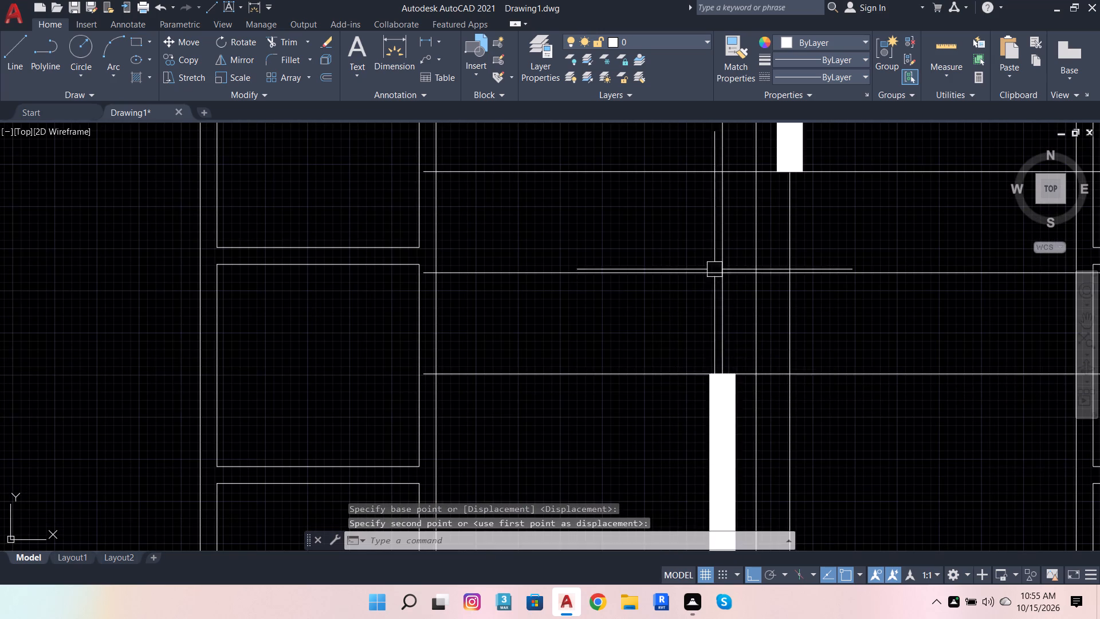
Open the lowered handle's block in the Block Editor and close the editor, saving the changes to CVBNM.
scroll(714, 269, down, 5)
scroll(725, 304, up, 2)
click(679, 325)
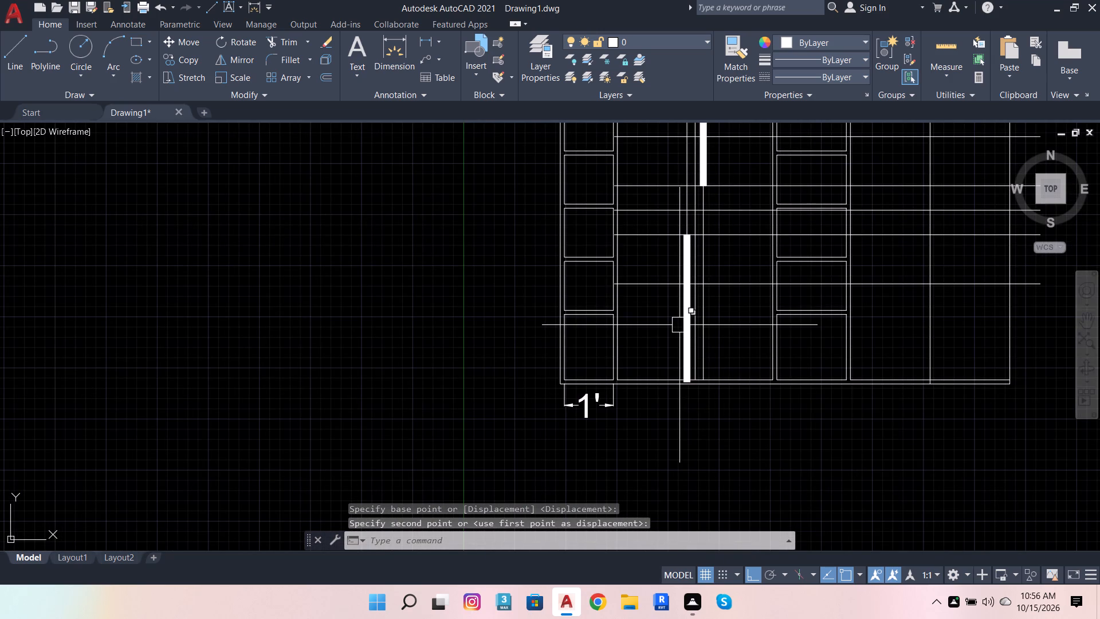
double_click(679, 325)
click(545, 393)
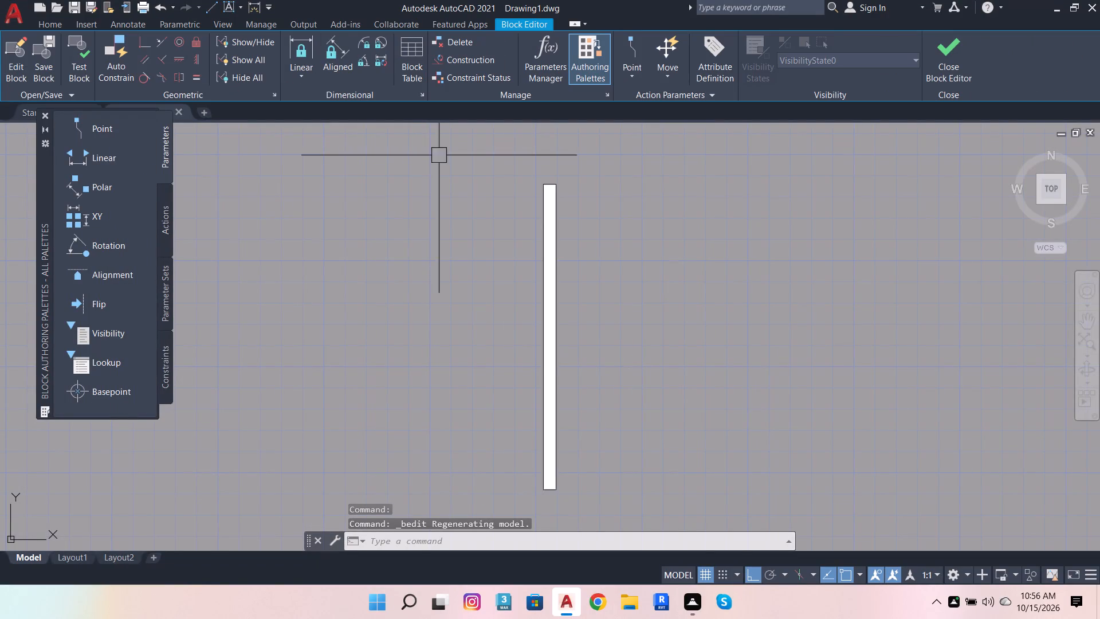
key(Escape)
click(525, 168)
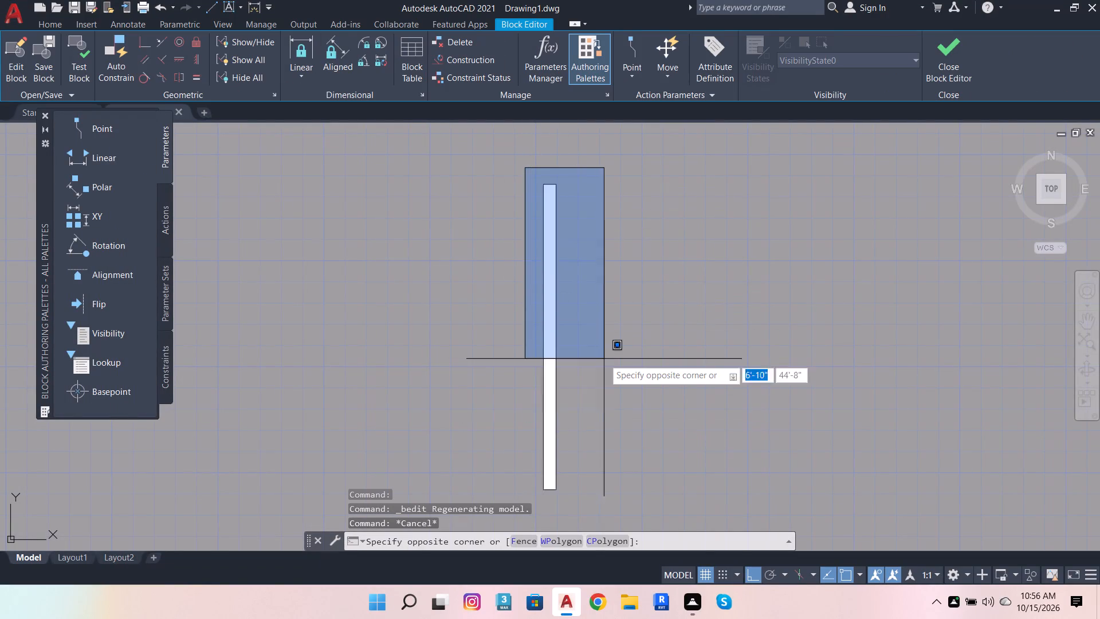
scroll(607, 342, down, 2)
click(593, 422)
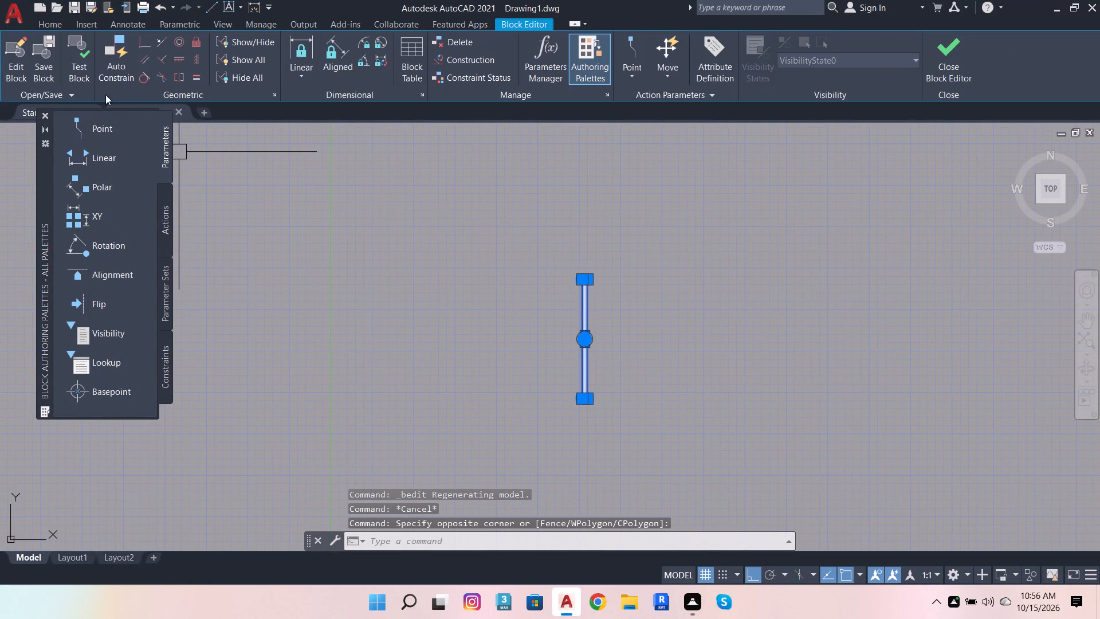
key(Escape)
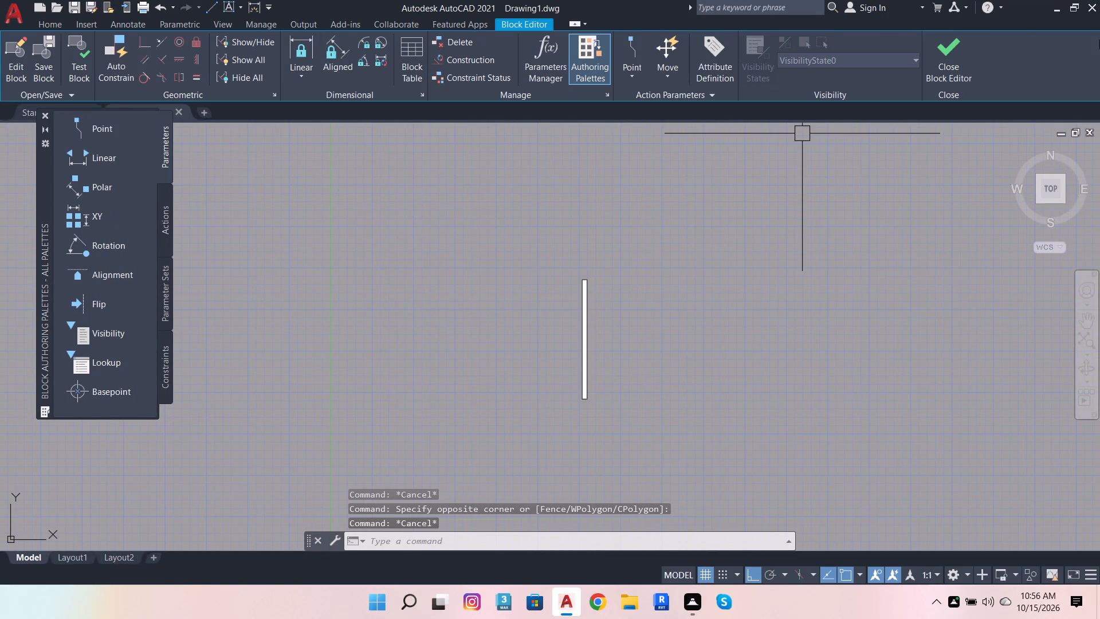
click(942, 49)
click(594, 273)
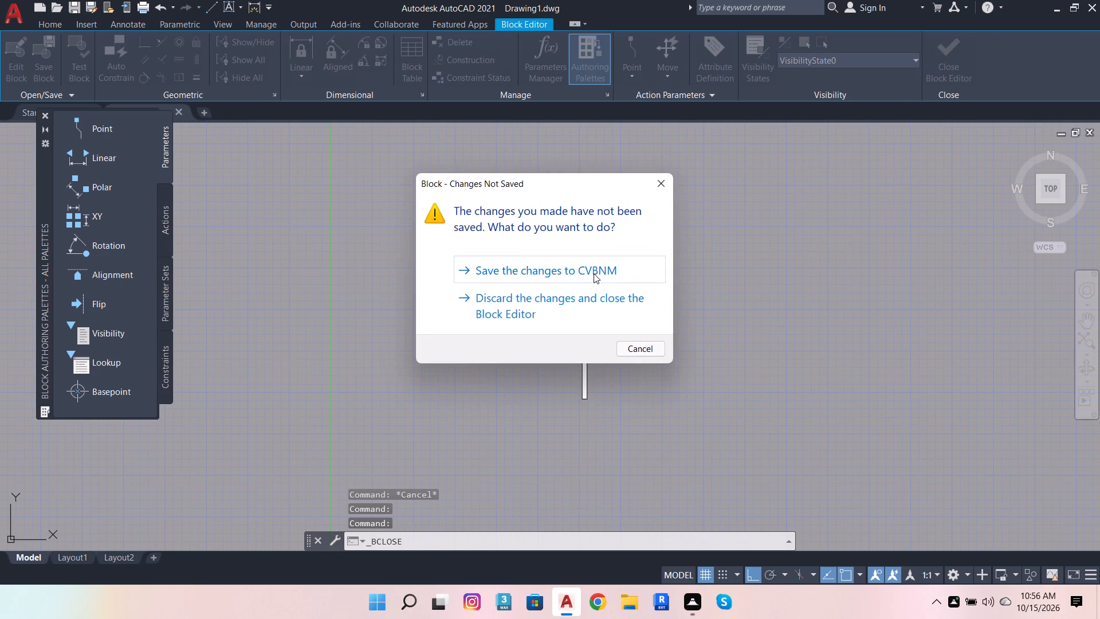
Open the left long handle's block, CVBNM, in the Block Editor.
click(685, 296)
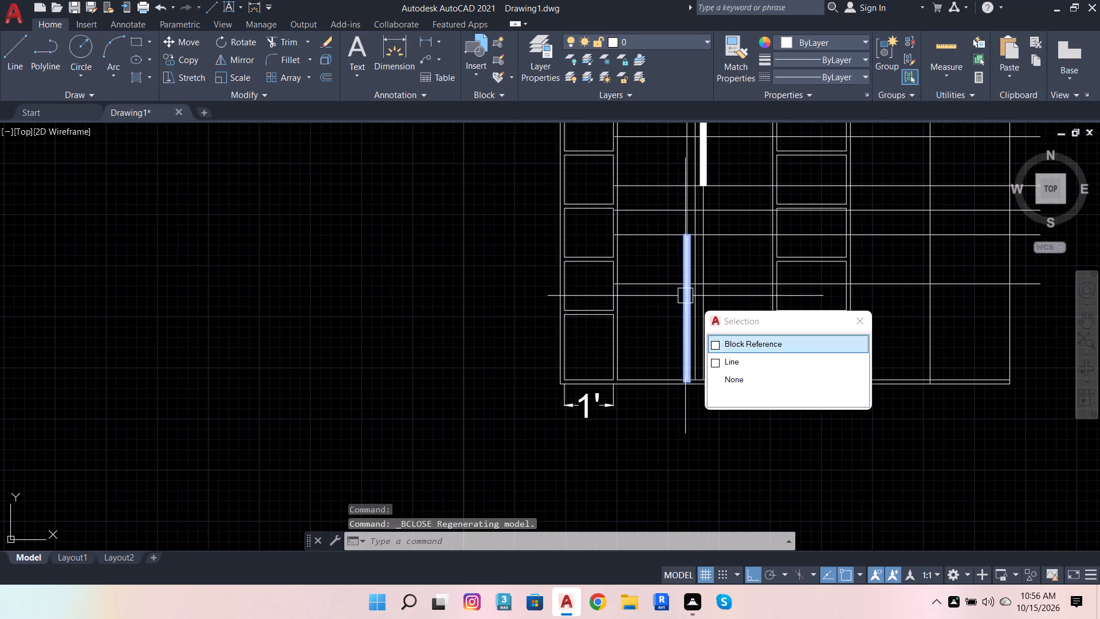
click(751, 347)
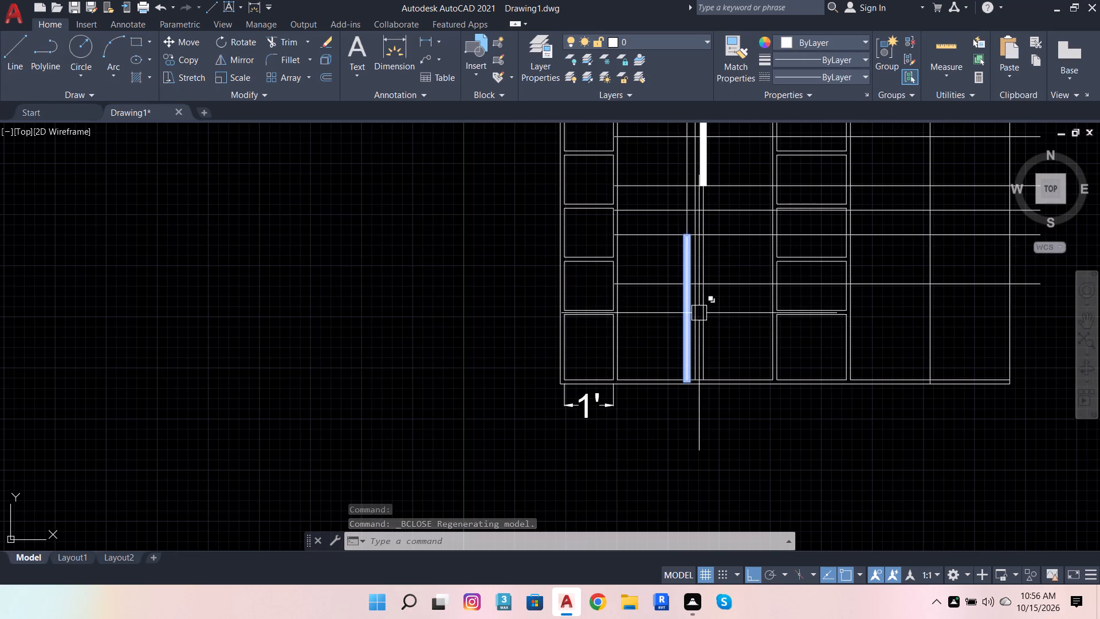
scroll(694, 316, up, 3)
double_click(656, 344)
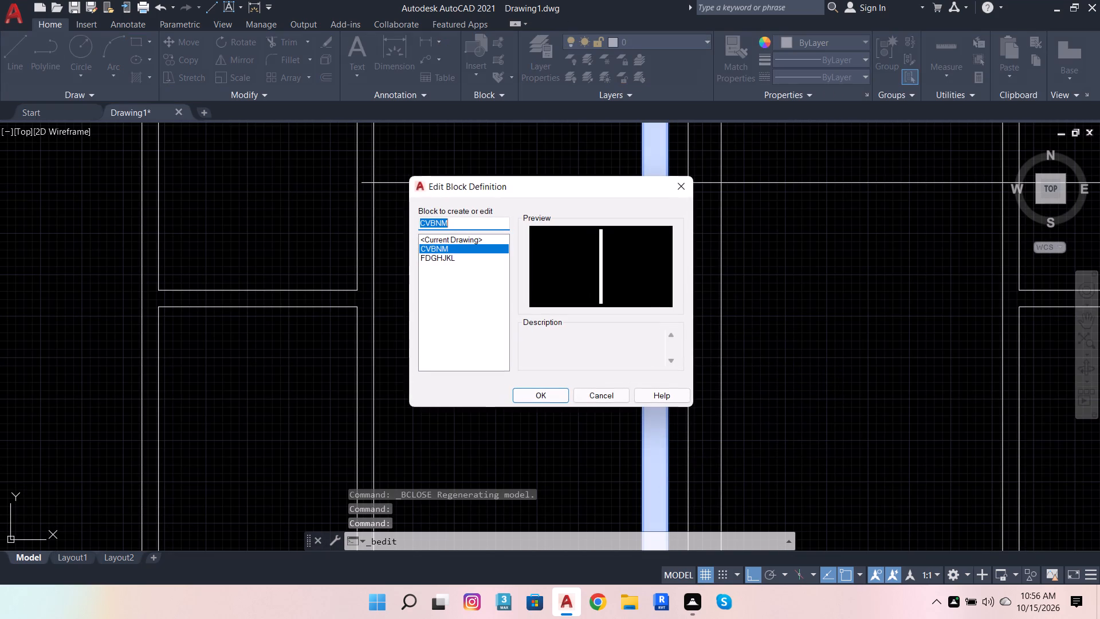
click(554, 395)
scroll(622, 406, down, 1)
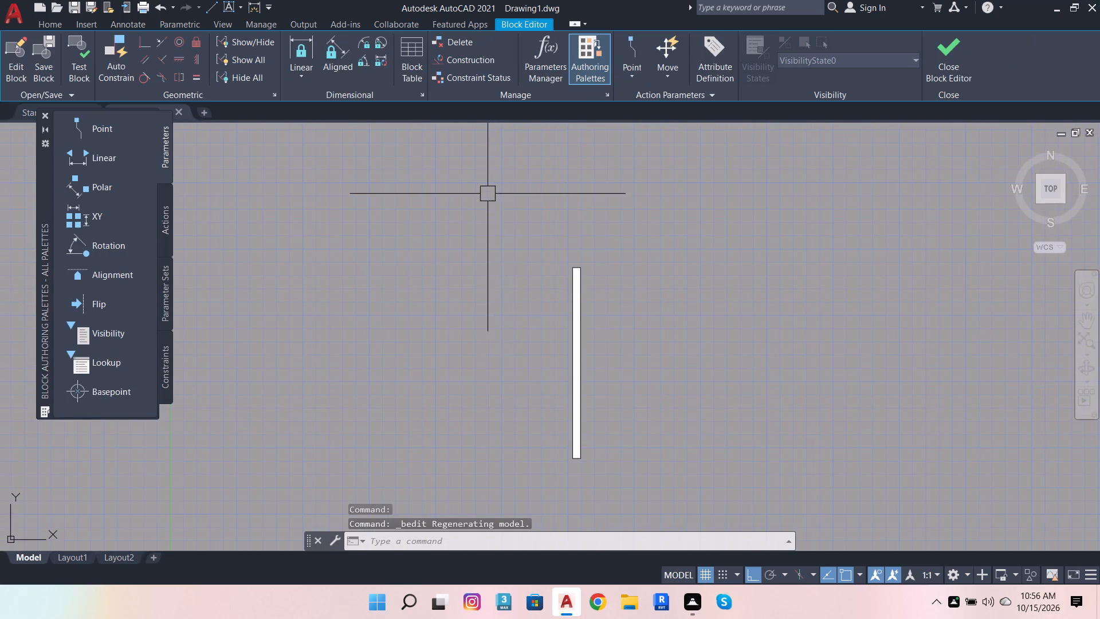
Draw a 2' vertical guide line straight down from the midpoint of the handle's top edge.
click(516, 240)
click(647, 482)
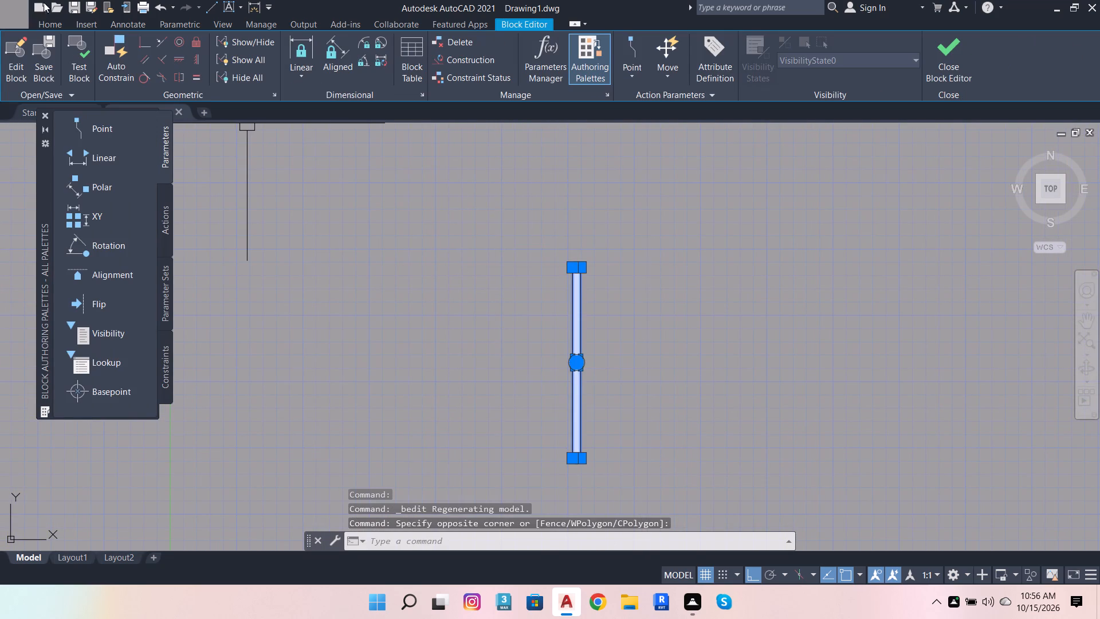
click(44, 19)
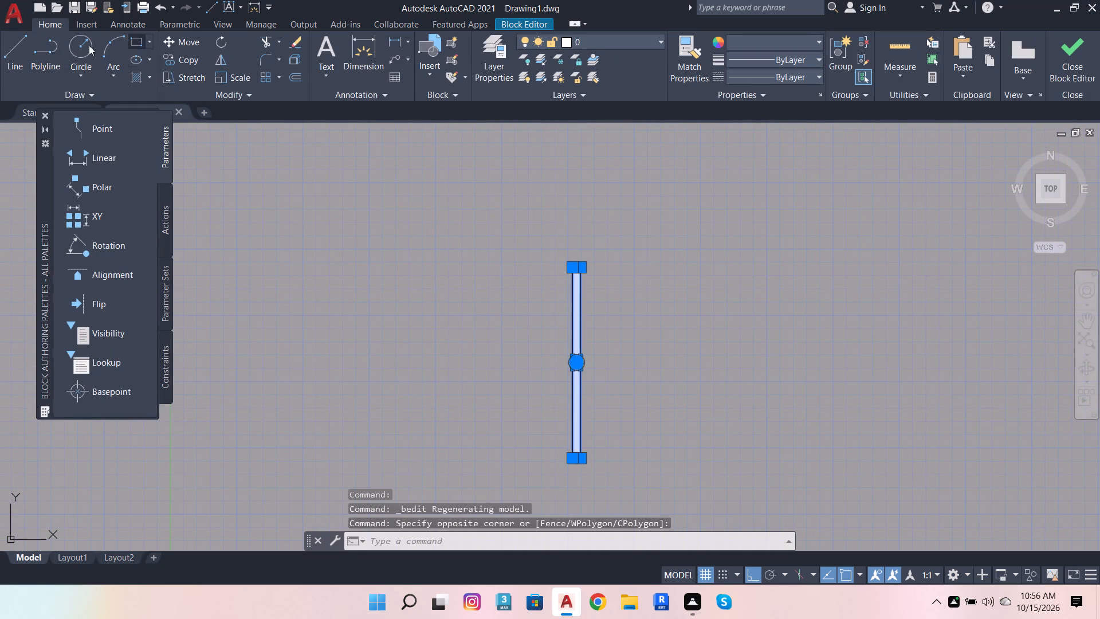
click(14, 45)
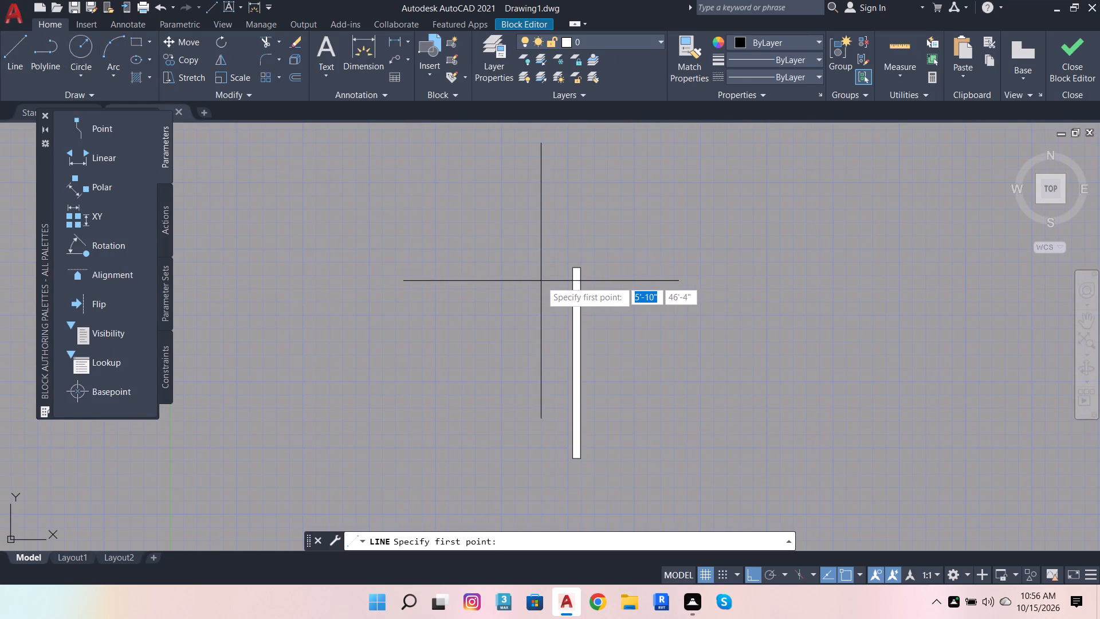
scroll(590, 284, up, 3)
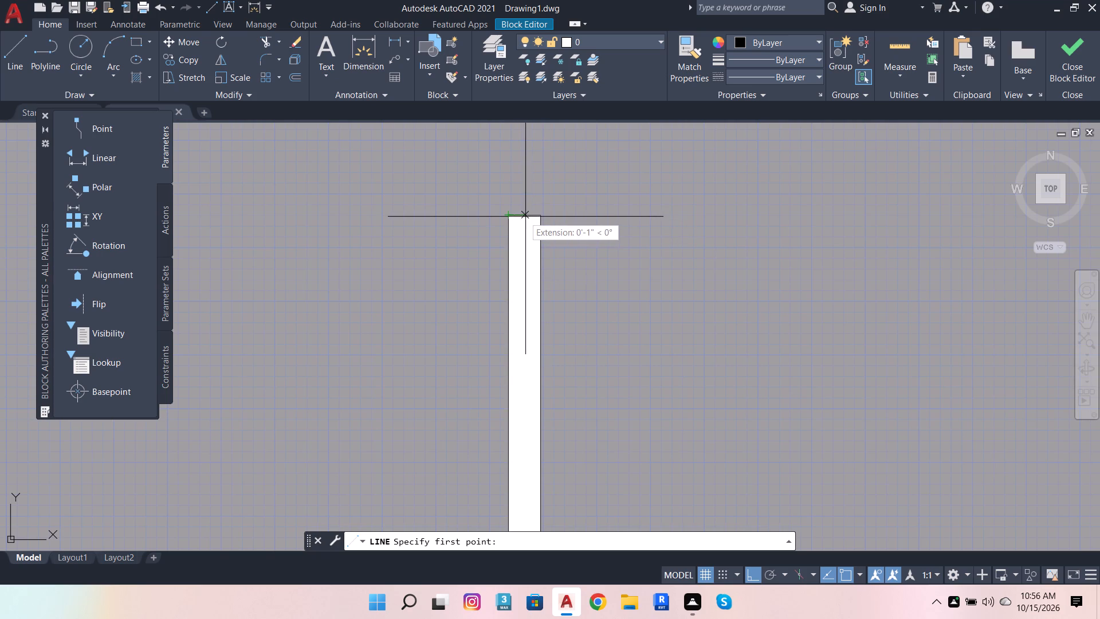
click(528, 218)
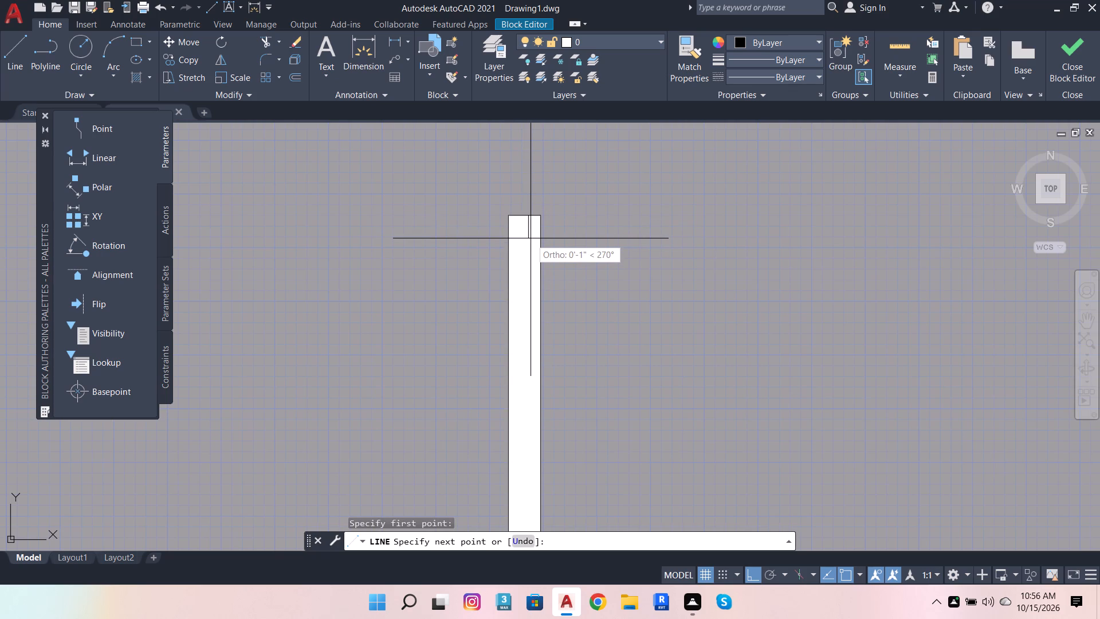
scroll(544, 214, down, 4)
scroll(557, 305, up, 2)
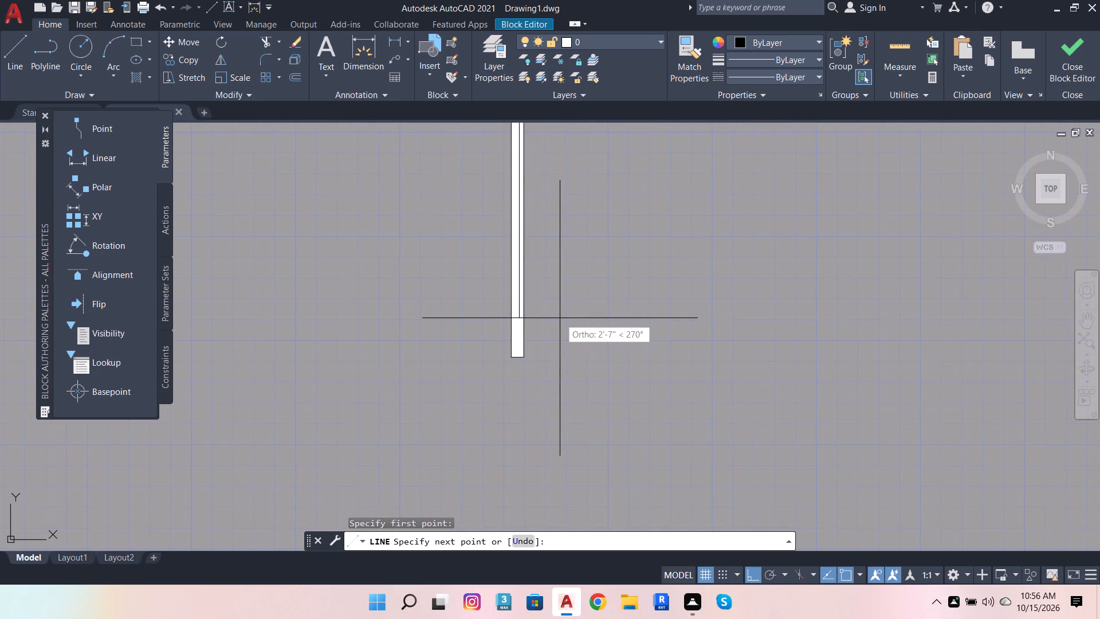
text(2')
key(Return)
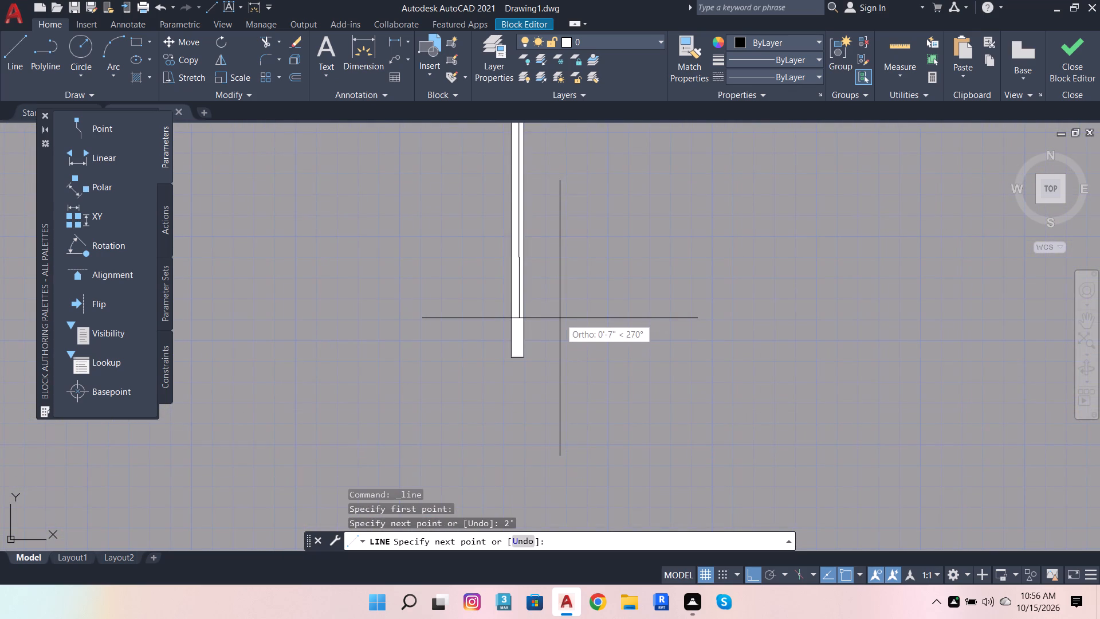
key(Escape)
Scale the handle outline and its fill down about the top midpoint to roughly the length of the 2' guide line.
scroll(607, 392, down, 2)
scroll(545, 252, up, 2)
click(544, 243)
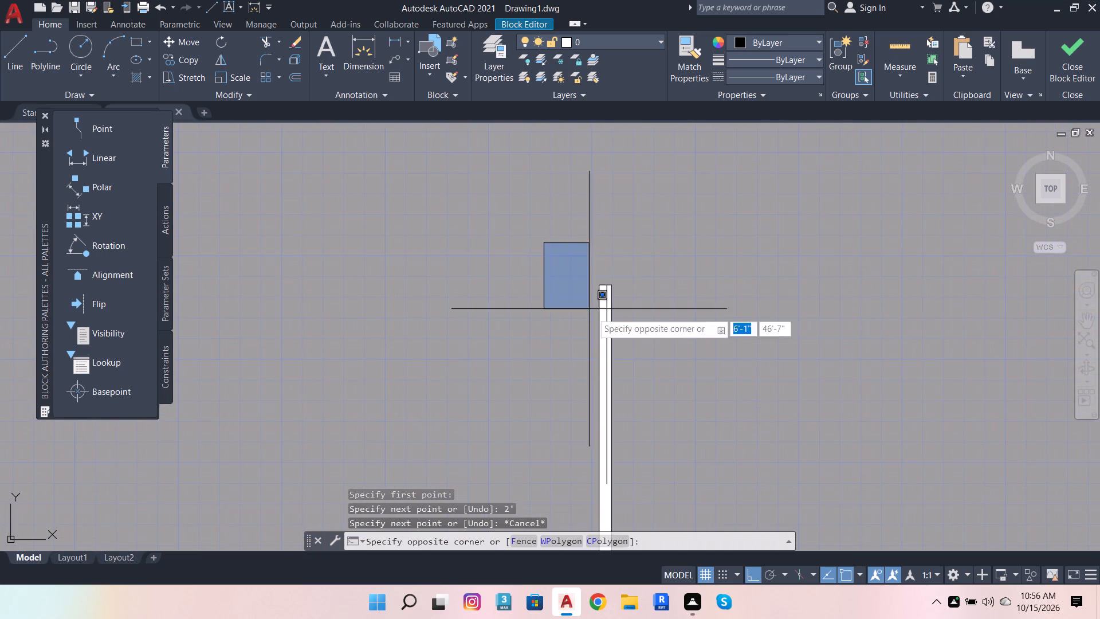
scroll(641, 316, down, 3)
scroll(636, 415, up, 2)
click(636, 415)
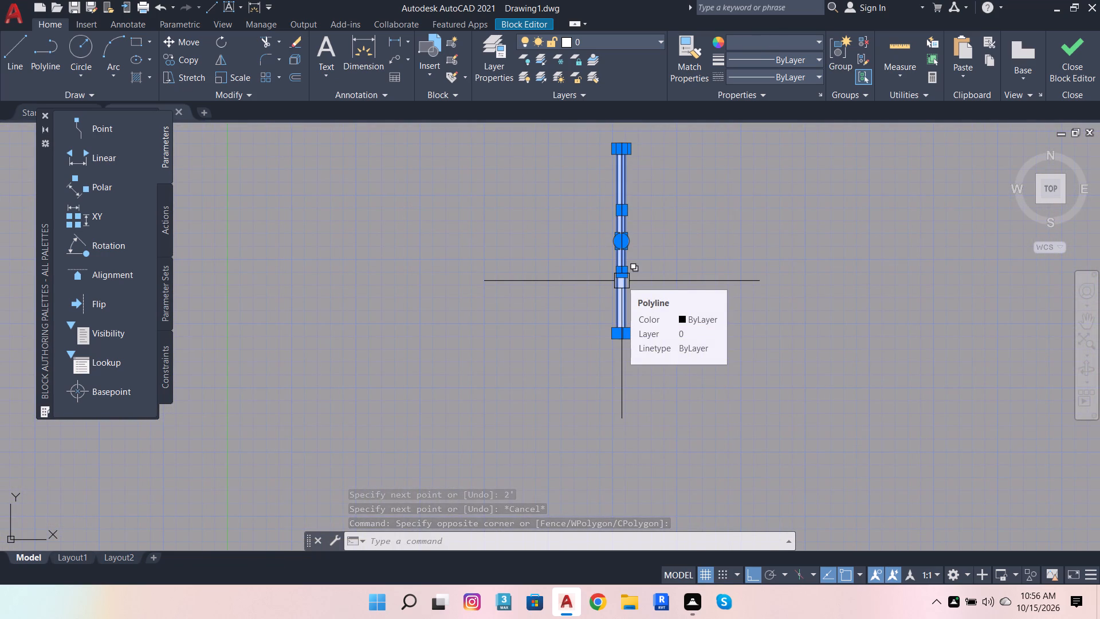
scroll(612, 242, up, 2)
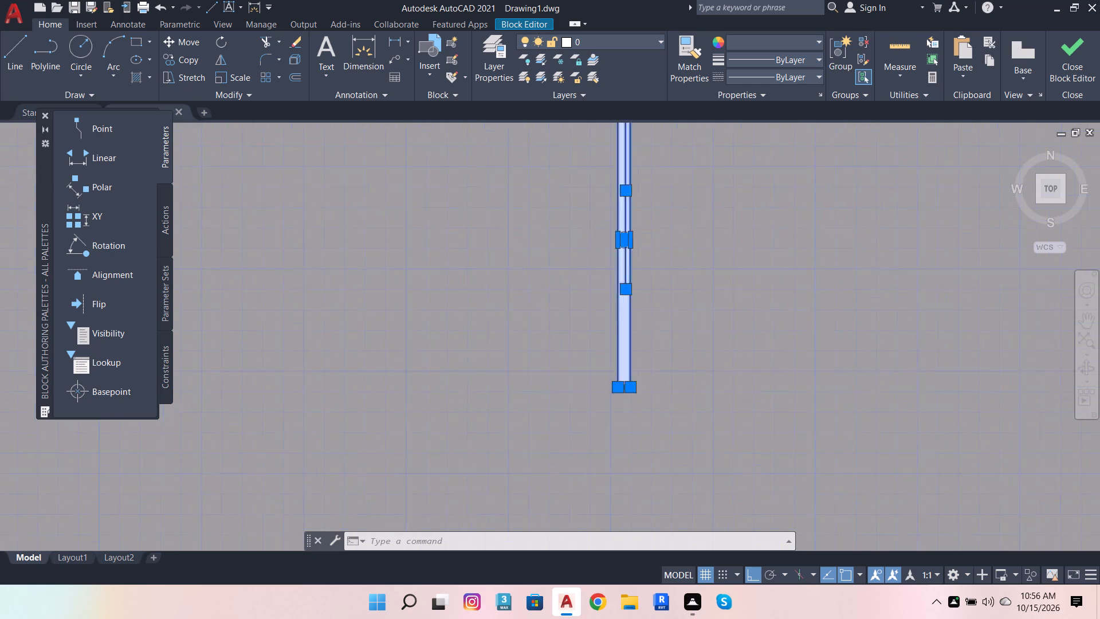
scroll(612, 242, up, 1)
shift+click(641, 286)
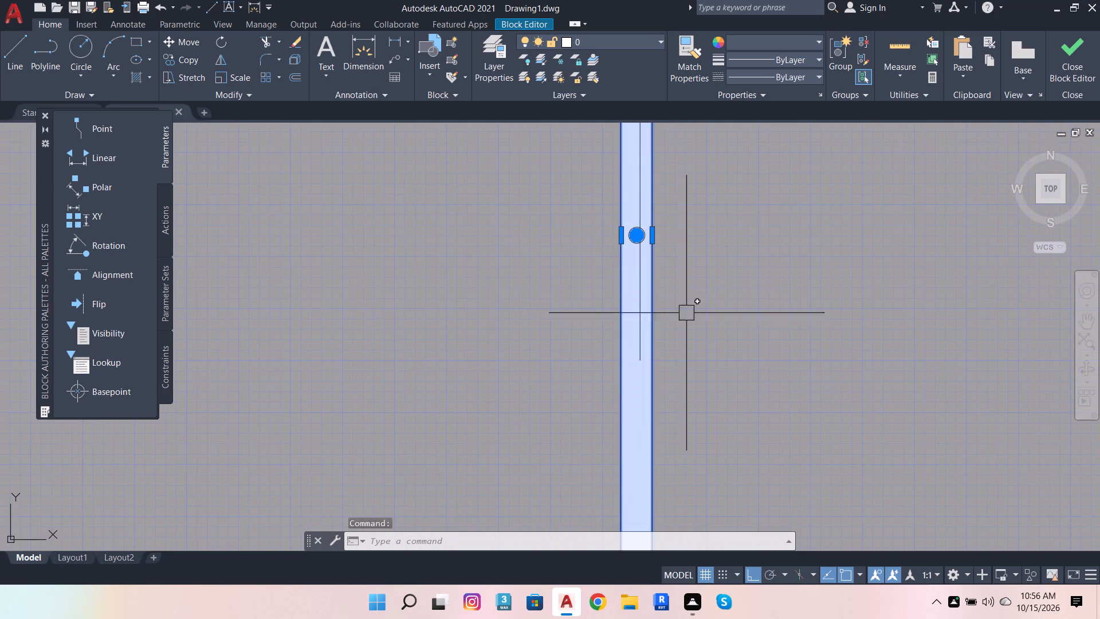
scroll(709, 330, down, 1)
scroll(423, 494, down, 2)
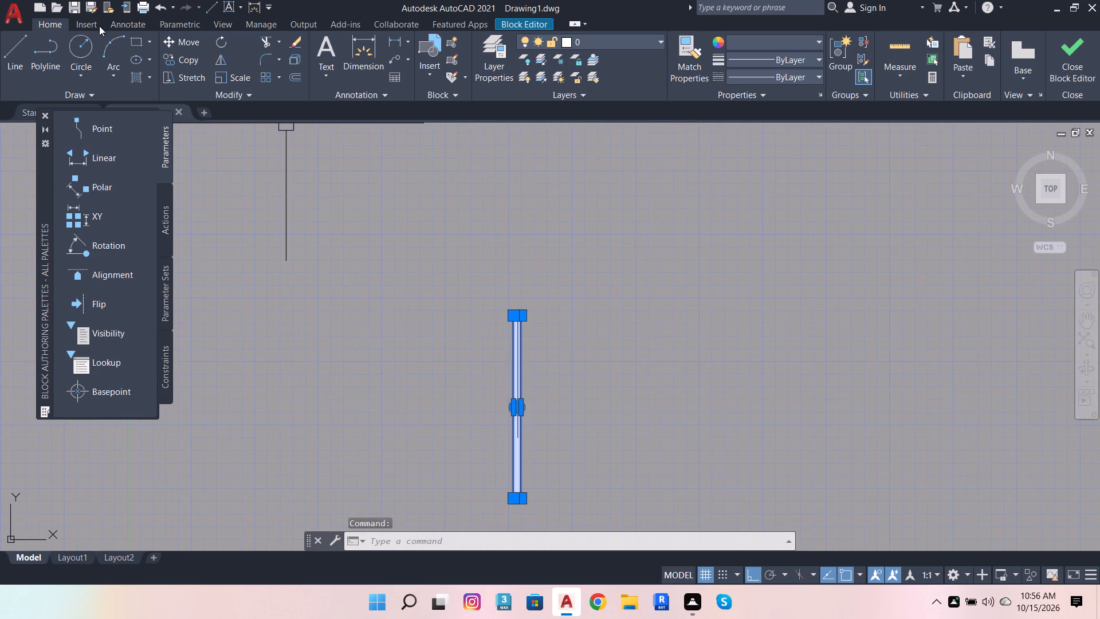
click(232, 75)
scroll(528, 355, up, 2)
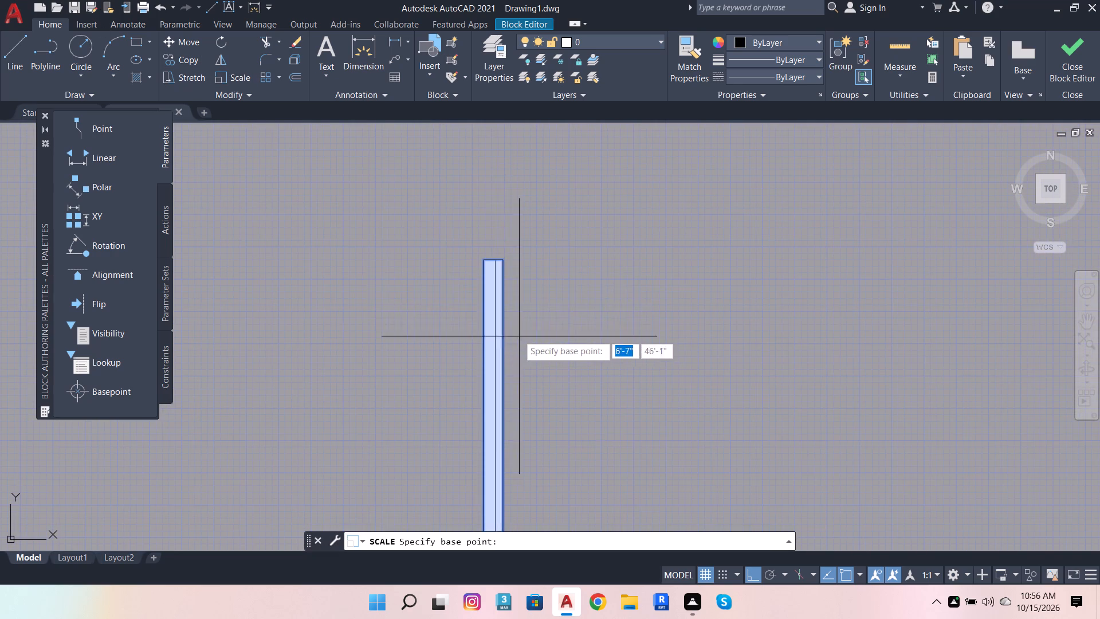
click(495, 260)
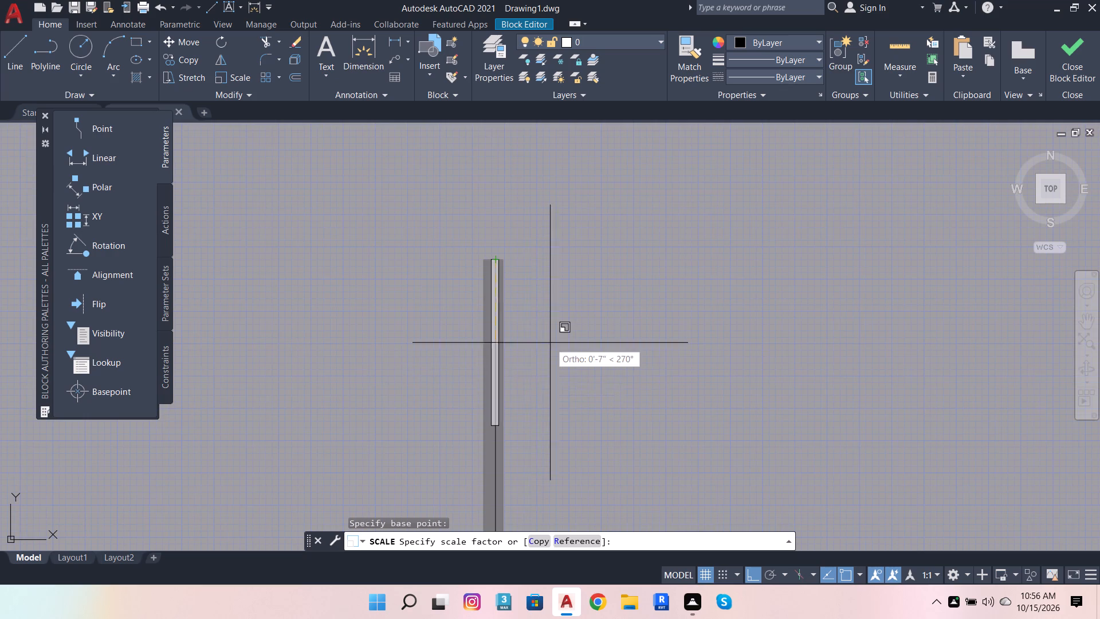
scroll(556, 326, down, 2)
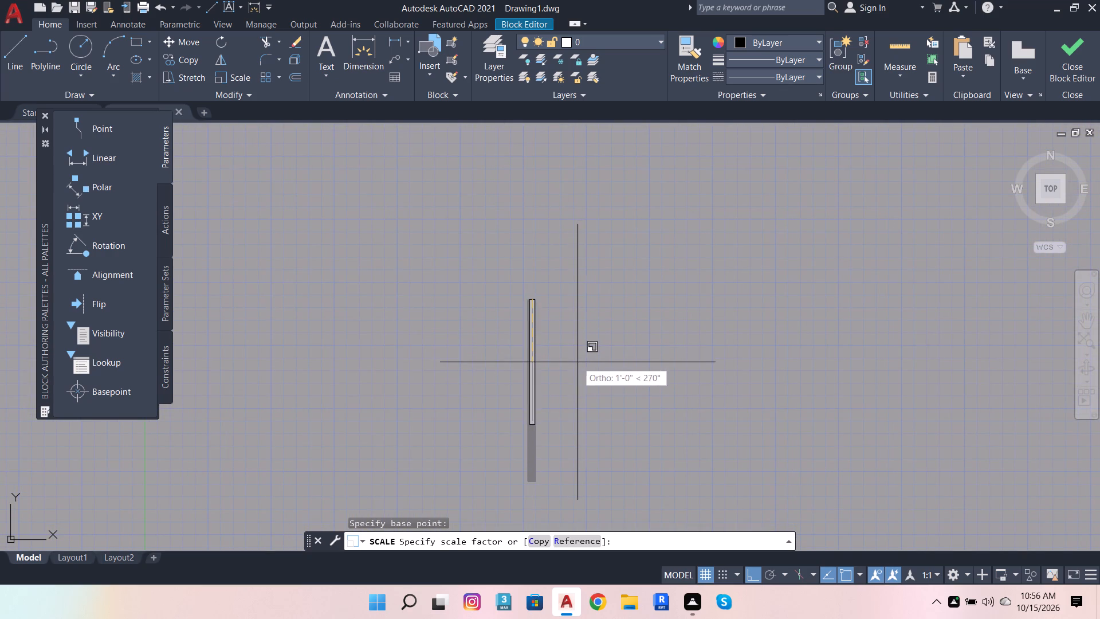
scroll(577, 362, up, 1)
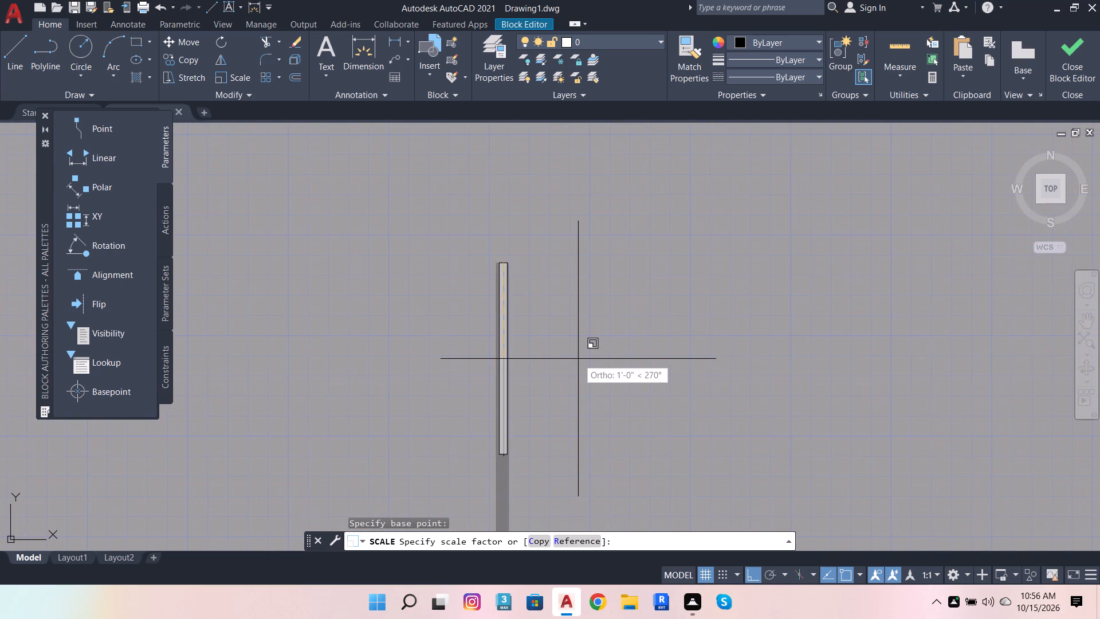
click(578, 359)
Erase the guide line inside the handle and close the Block Editor, saving the changes to CVBNM.
scroll(498, 448, up, 4)
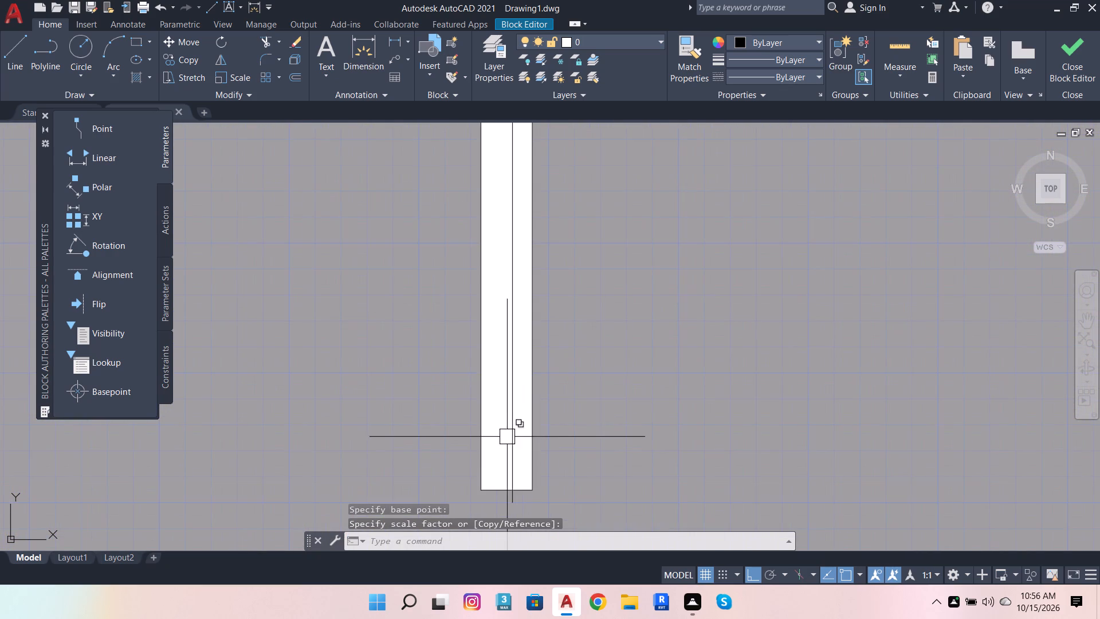
click(512, 433)
key(Delete)
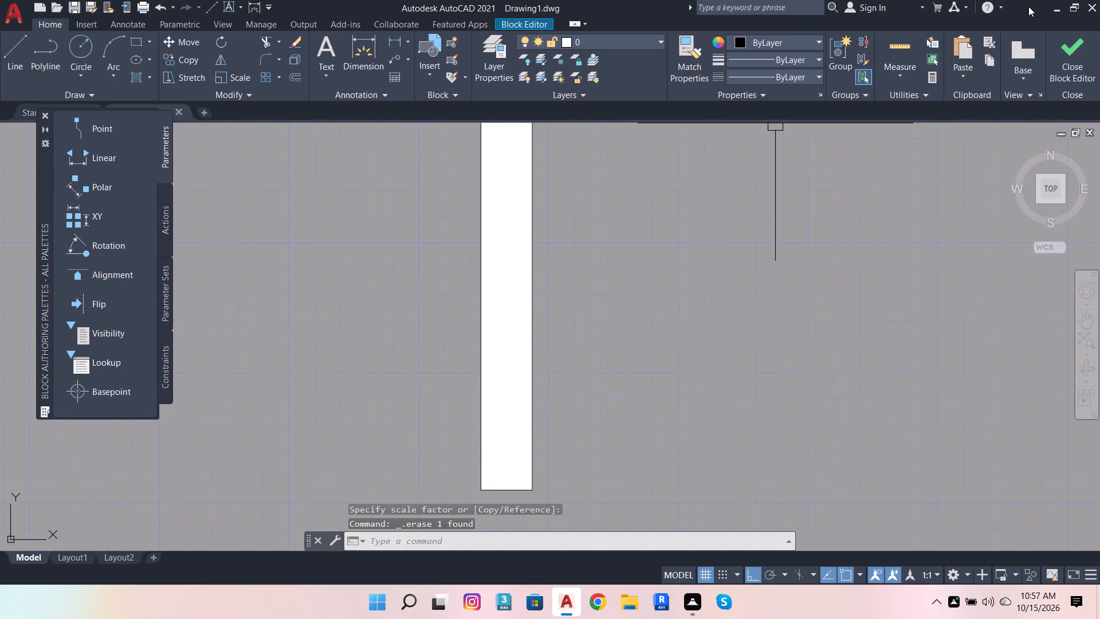
click(1061, 50)
click(614, 267)
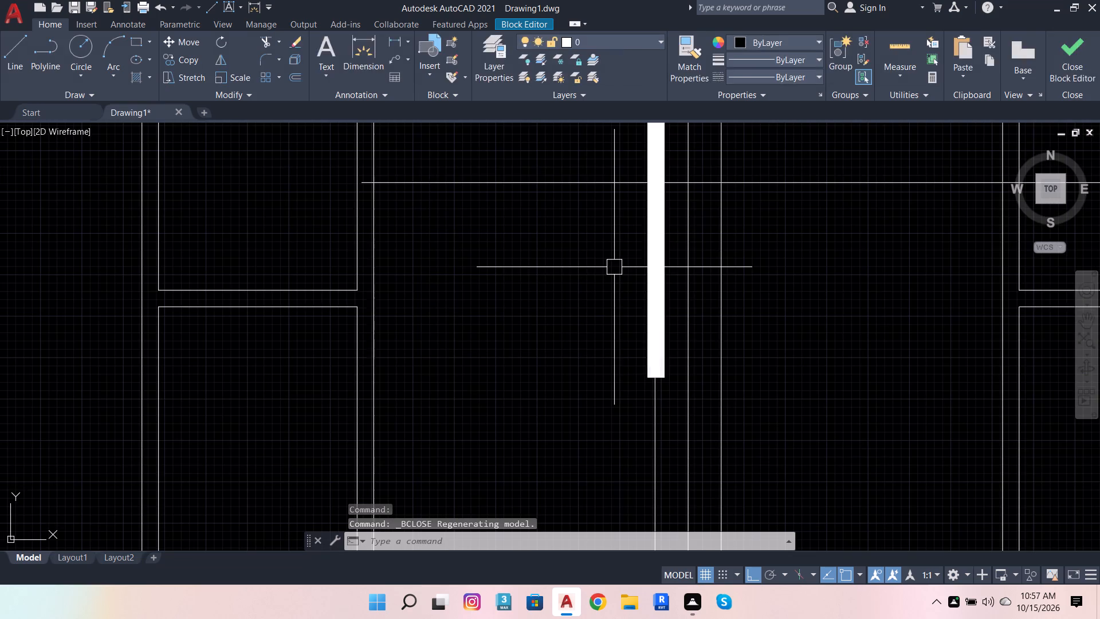
Move the right long handle straight down so its bottom midpoint sits on the middle horizontal line between the two 6" lines.
scroll(638, 296, down, 3)
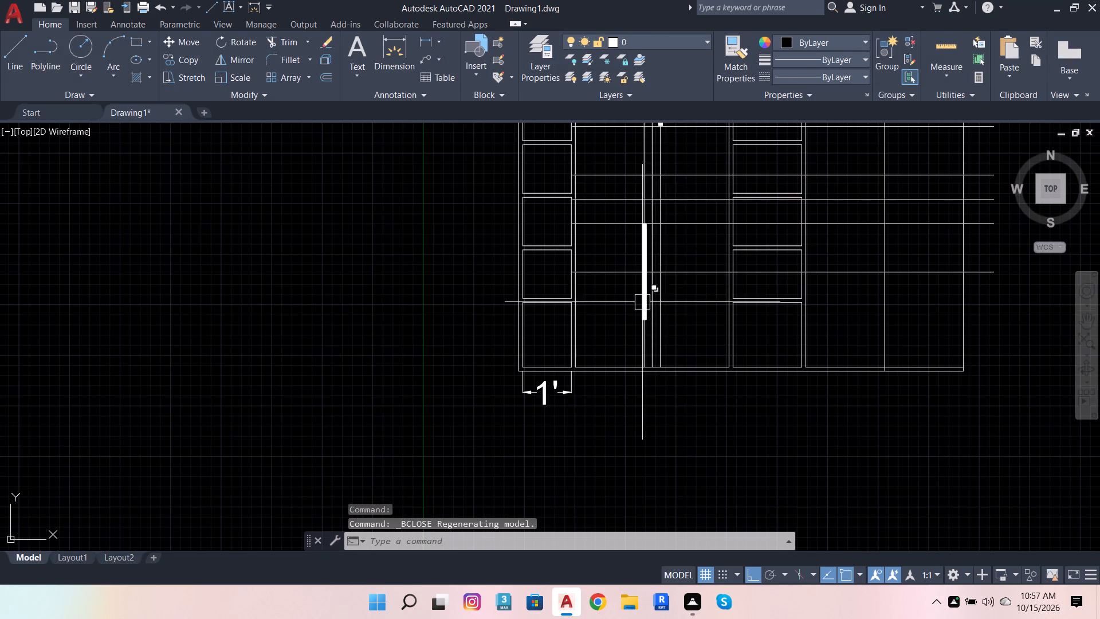
scroll(697, 306, down, 2)
scroll(682, 230, up, 2)
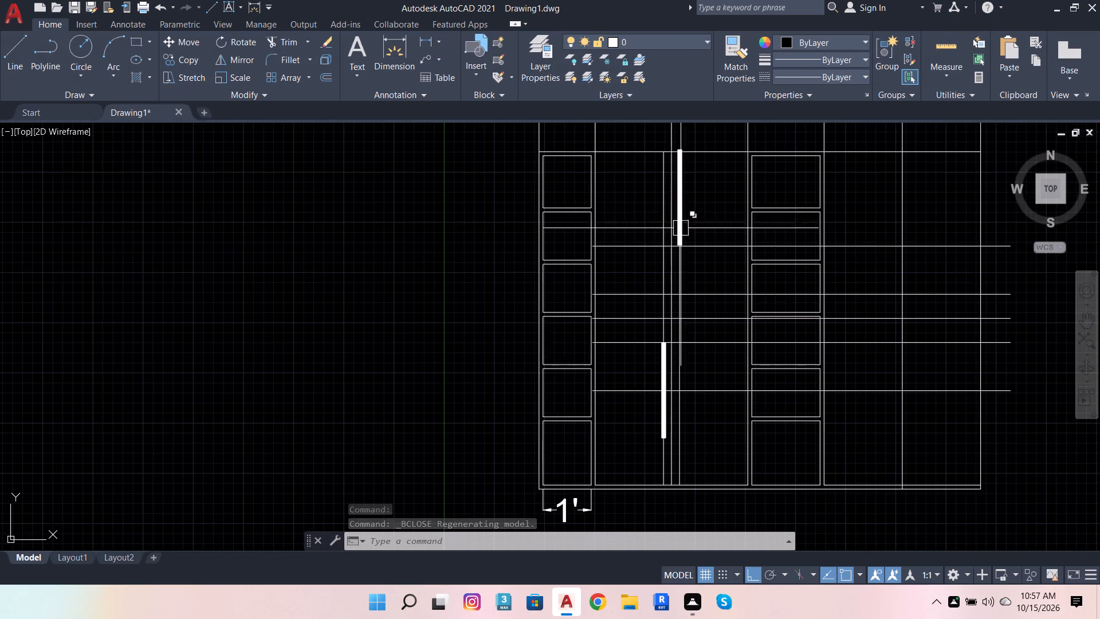
click(678, 207)
click(735, 254)
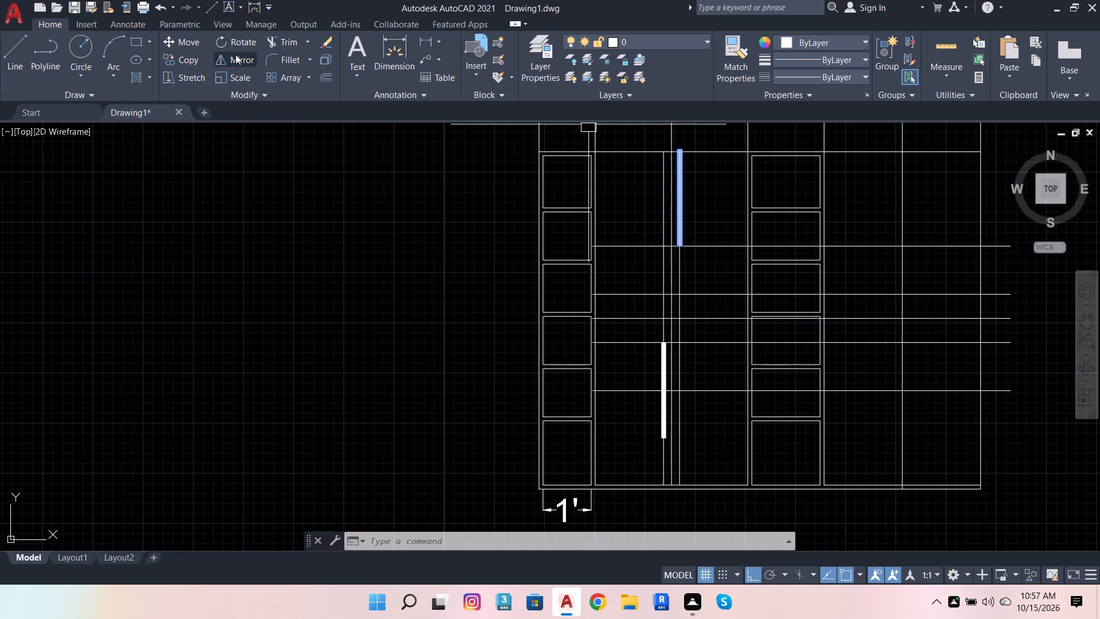
click(177, 44)
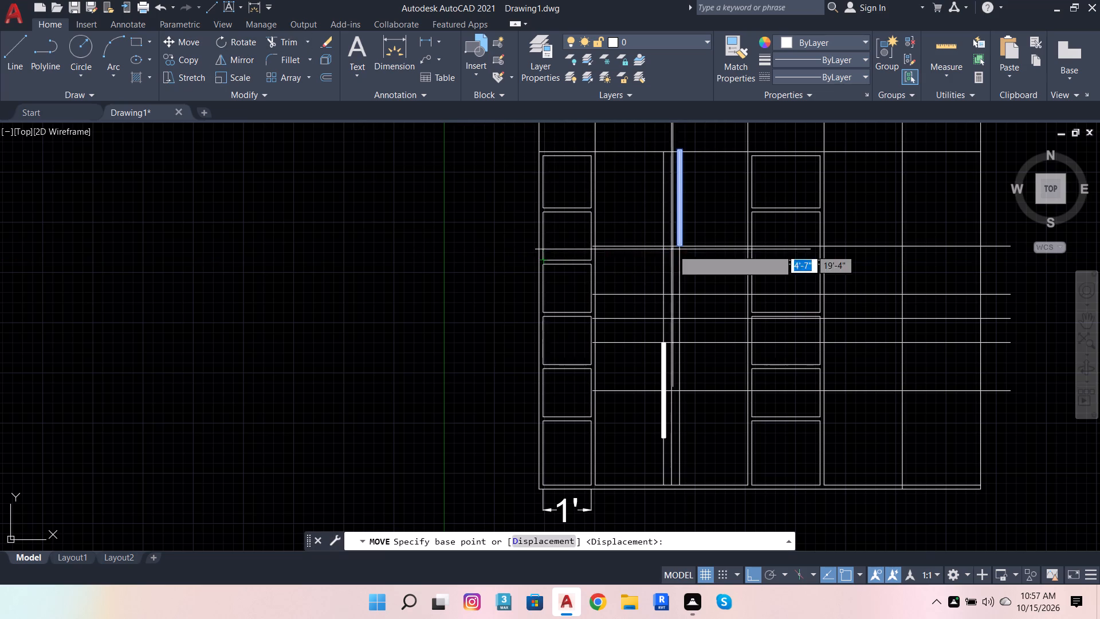
scroll(708, 236, up, 1)
click(658, 250)
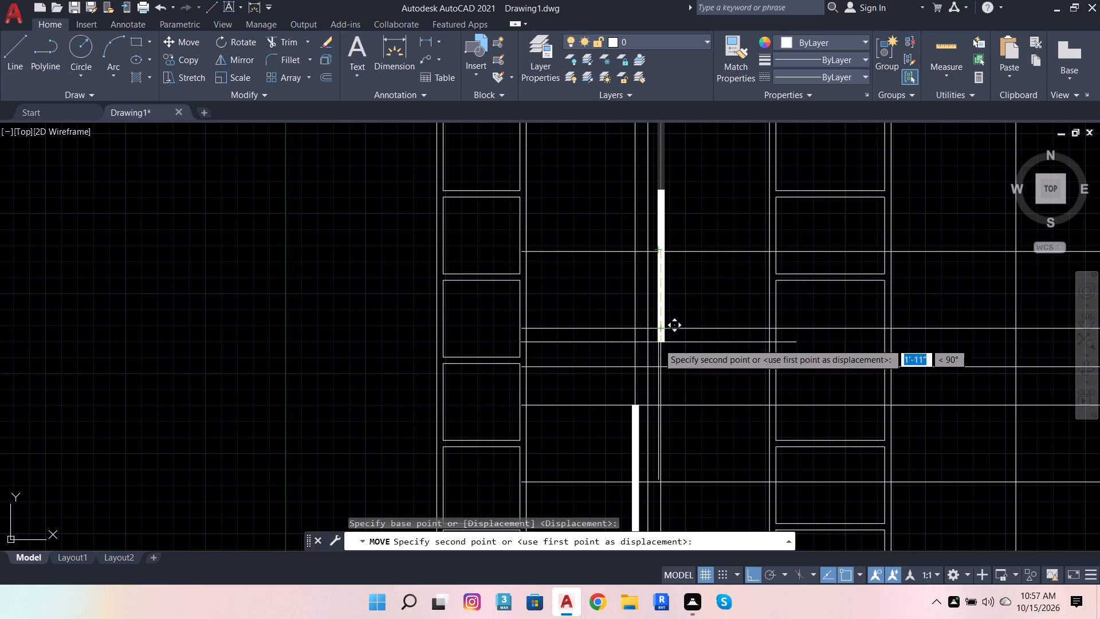
click(665, 366)
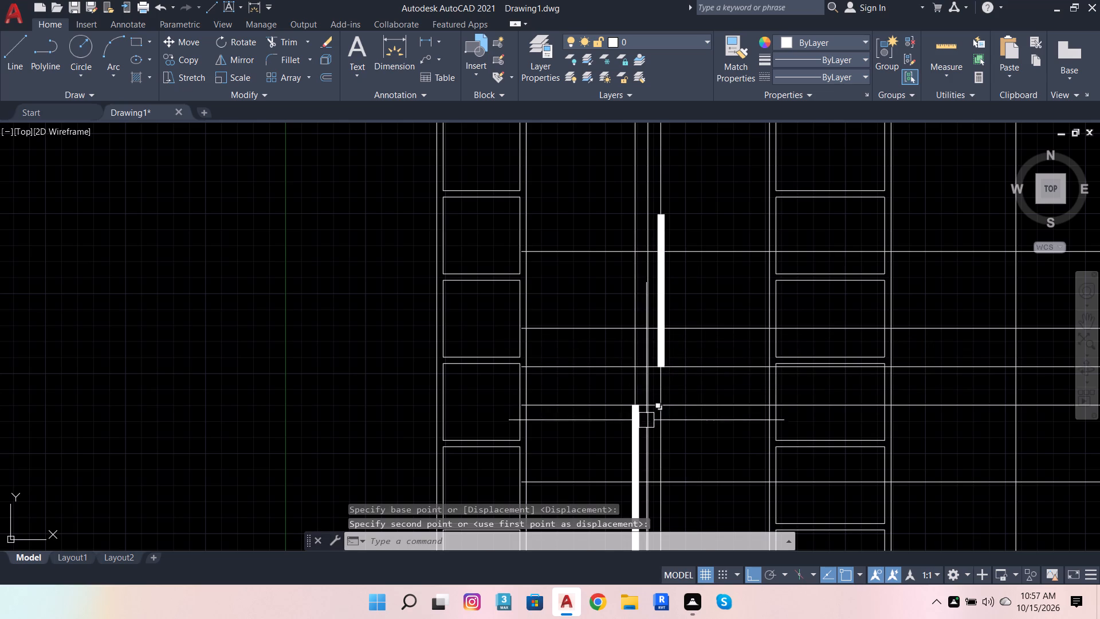
Move the left long handle straight up so its top midpoint sits on the upper 6" line.
click(637, 421)
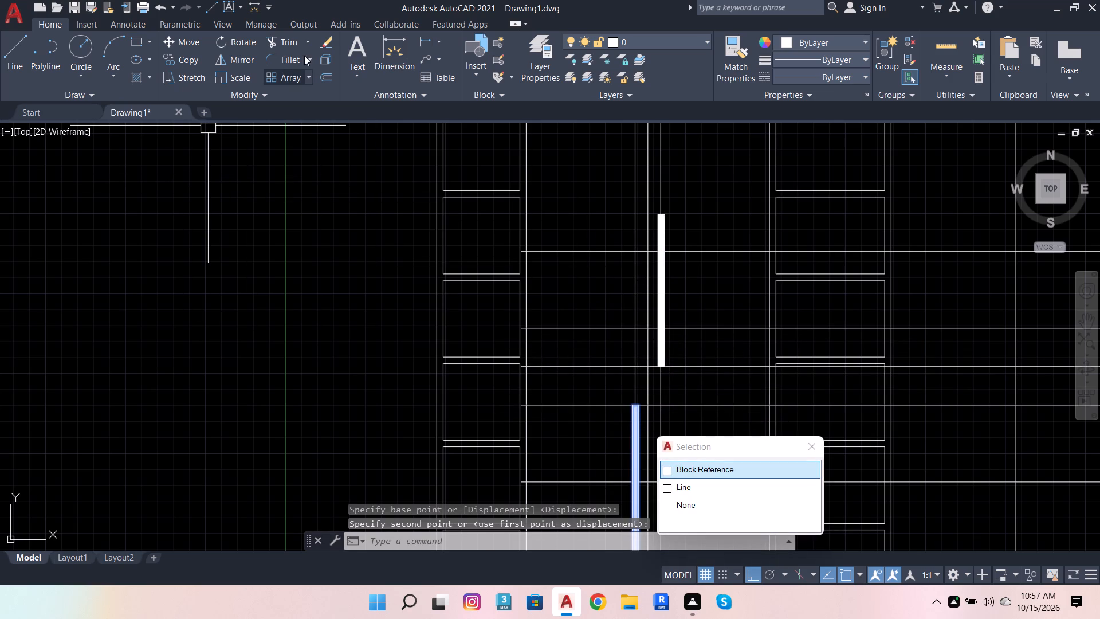
click(183, 44)
scroll(624, 406, up, 2)
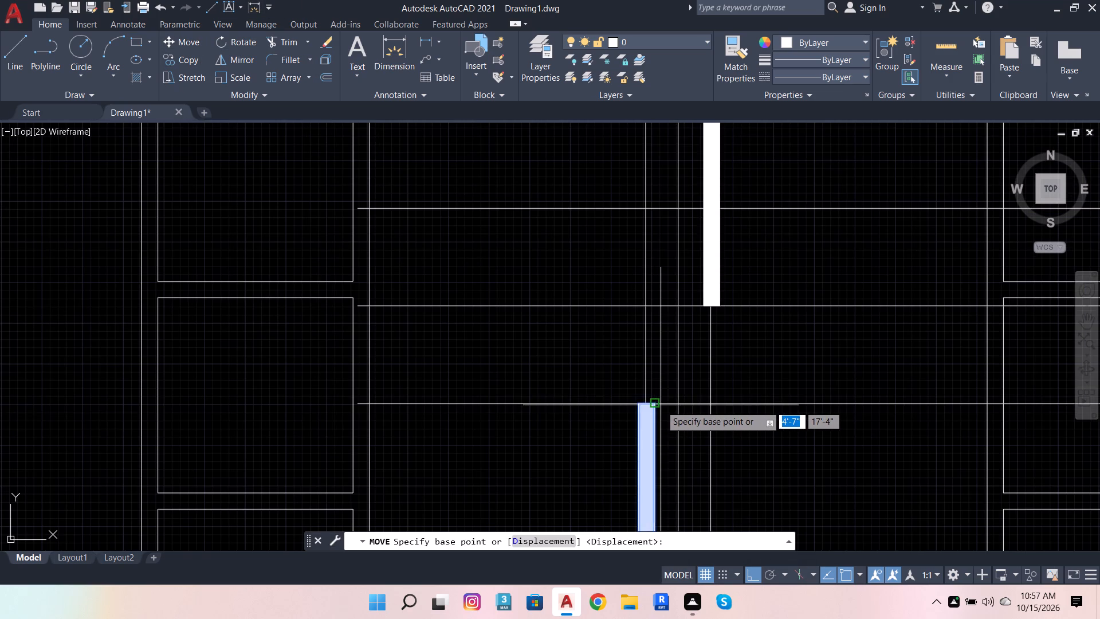
click(649, 401)
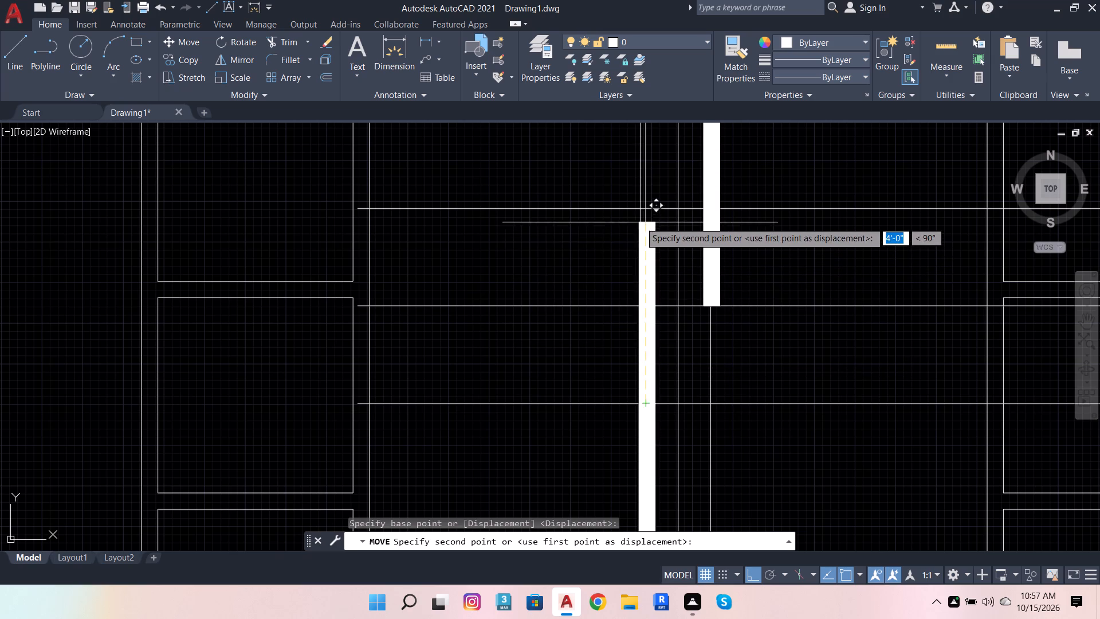
click(642, 212)
Move the right long handle of the left door pair straight down so its bottom midpoint sits on the lower 6" line.
scroll(687, 217, down, 1)
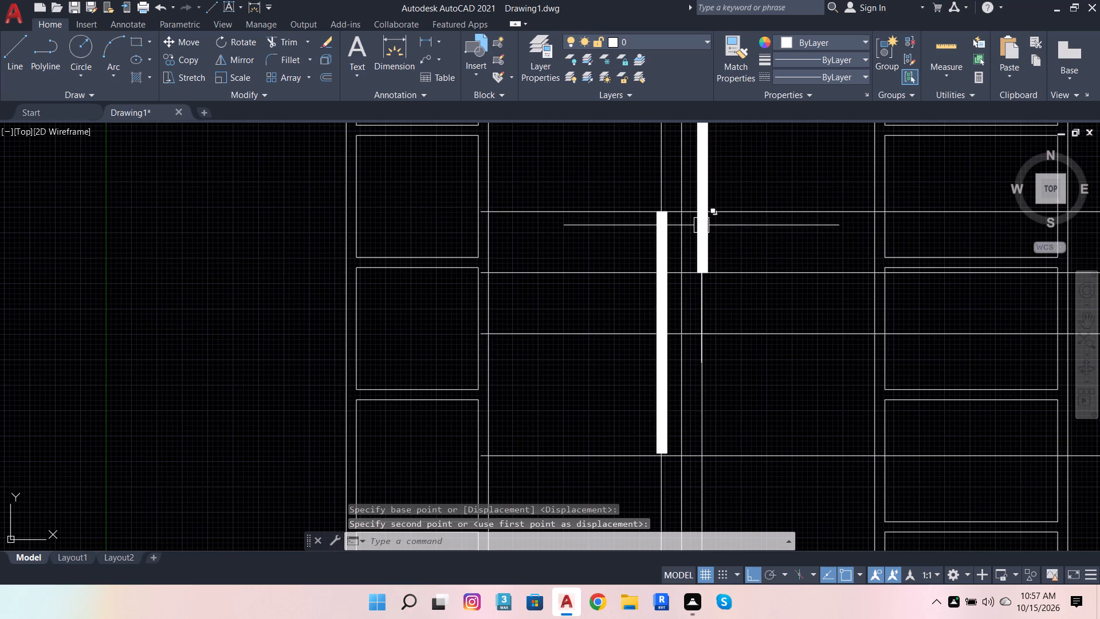
click(701, 225)
click(179, 39)
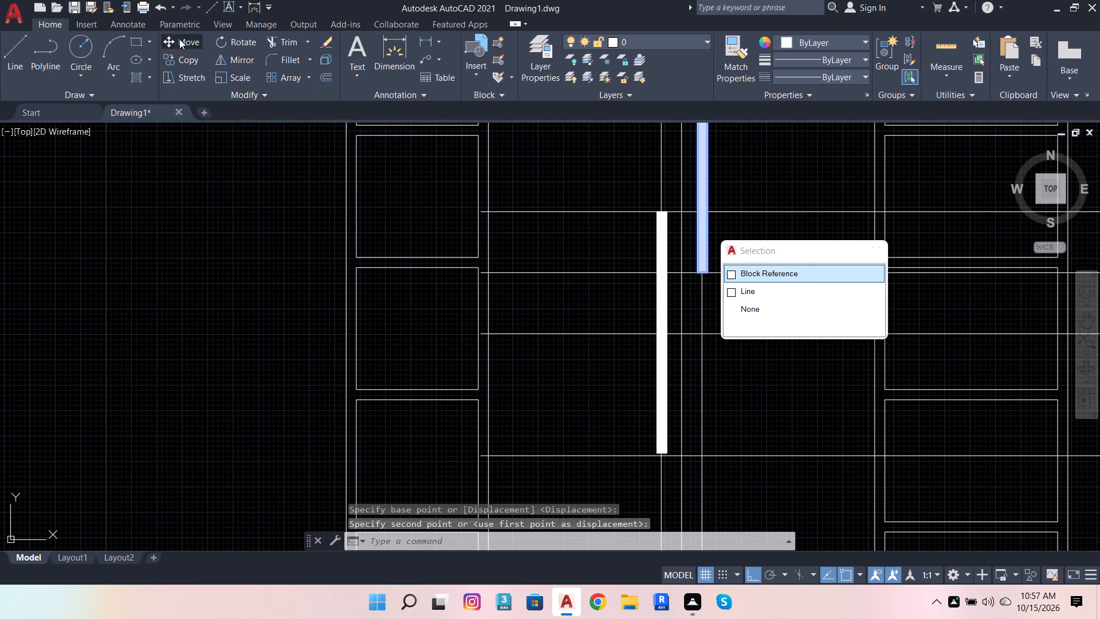
click(702, 278)
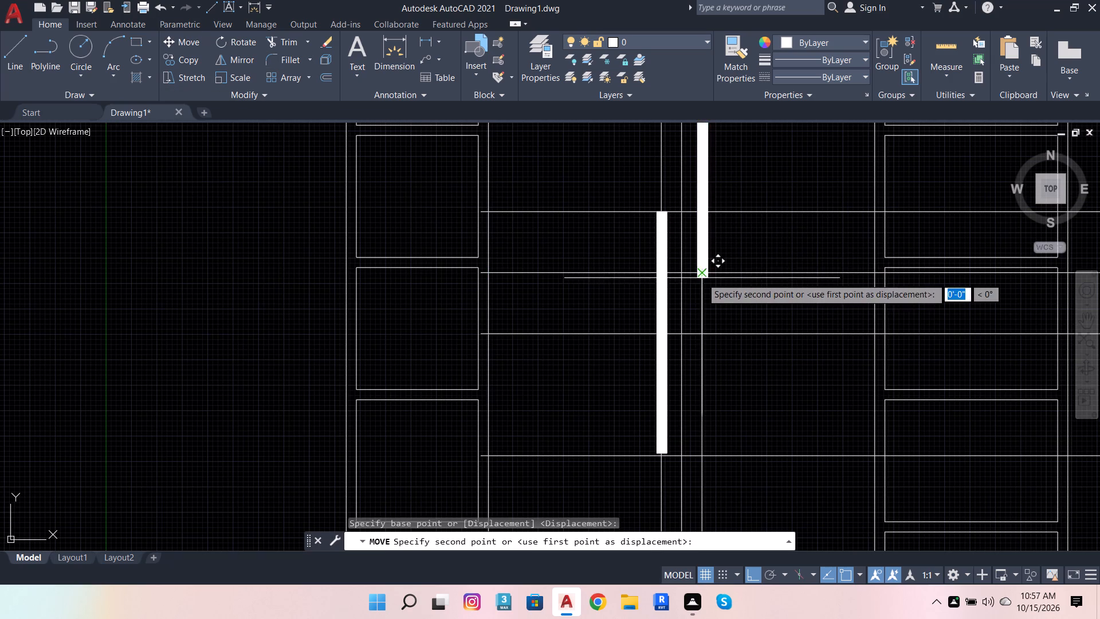
click(705, 336)
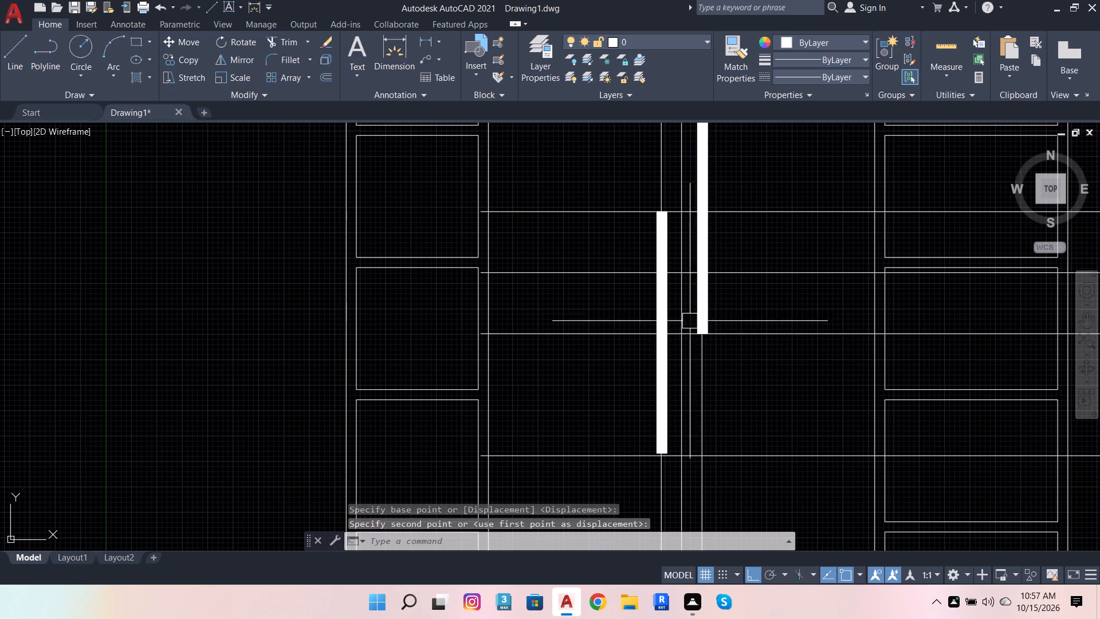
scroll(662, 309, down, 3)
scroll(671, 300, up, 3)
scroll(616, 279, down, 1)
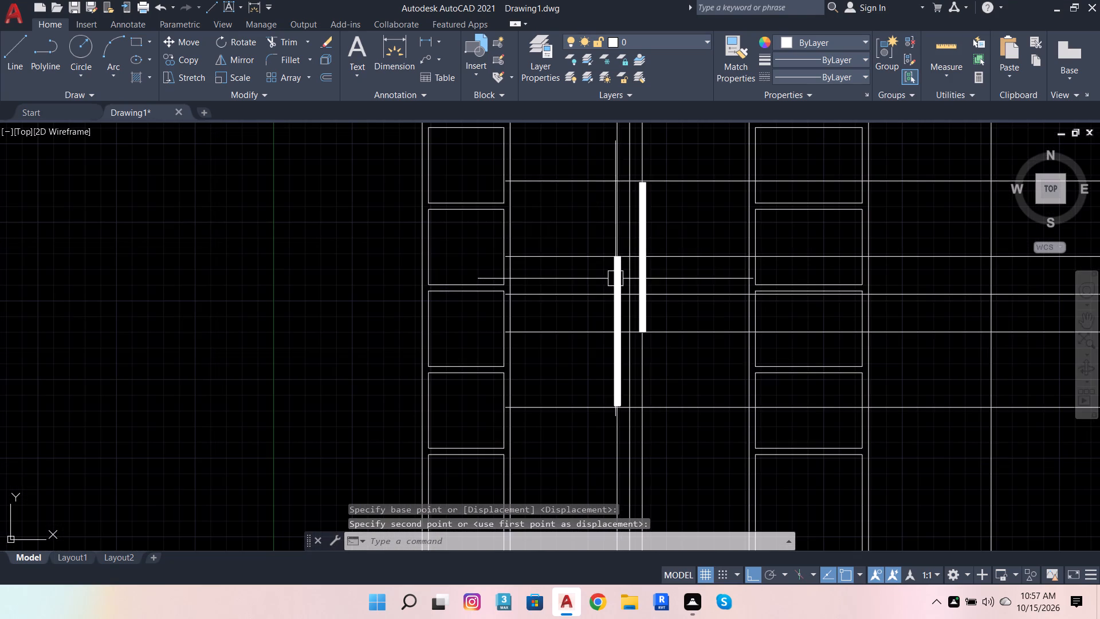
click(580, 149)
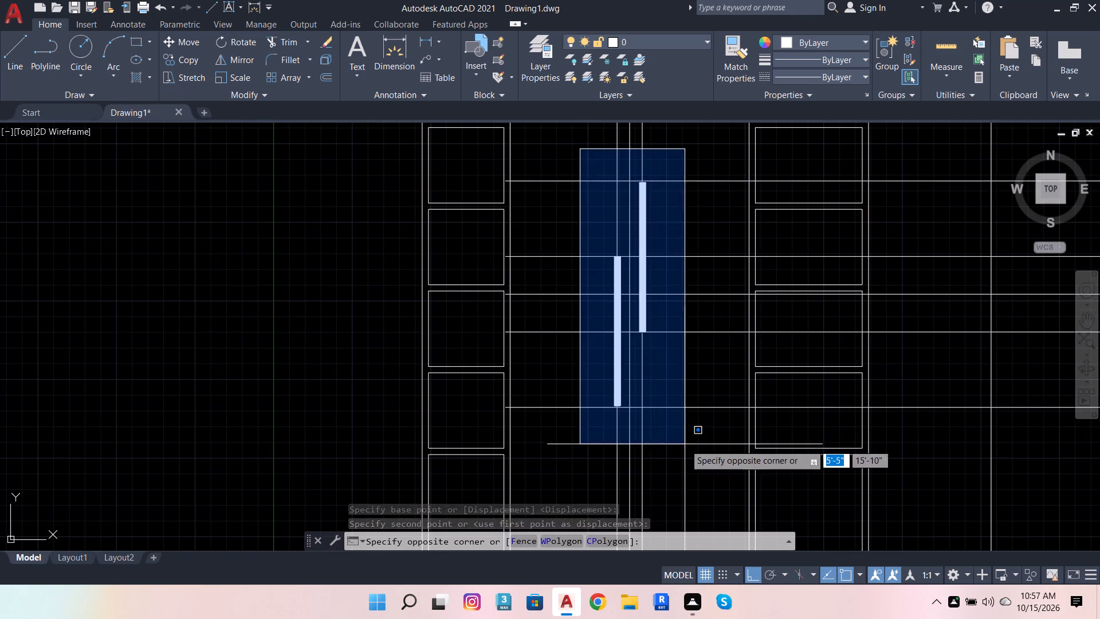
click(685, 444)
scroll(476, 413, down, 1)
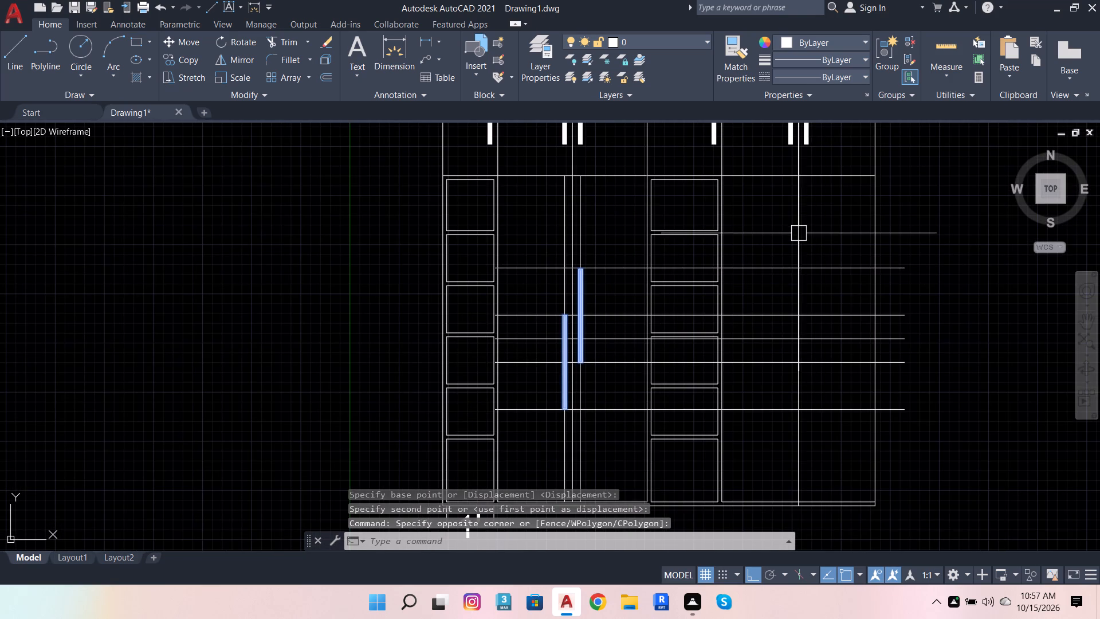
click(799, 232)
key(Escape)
Copy both long handles from the midpoint of the left door pair's divider to the midpoint of the right door pair's divider.
click(534, 249)
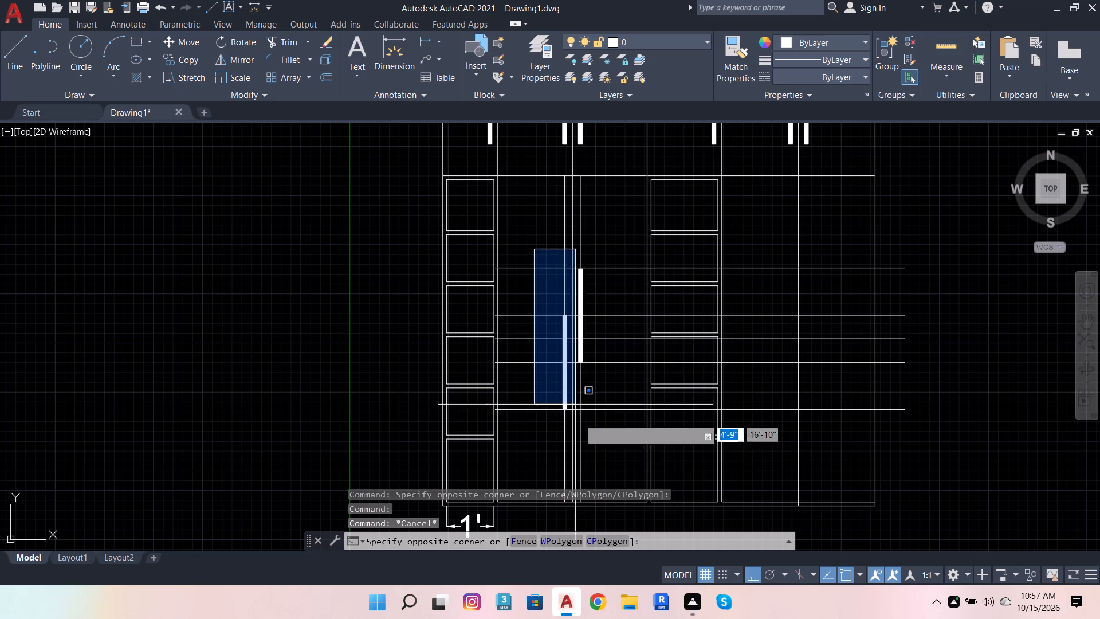
click(598, 435)
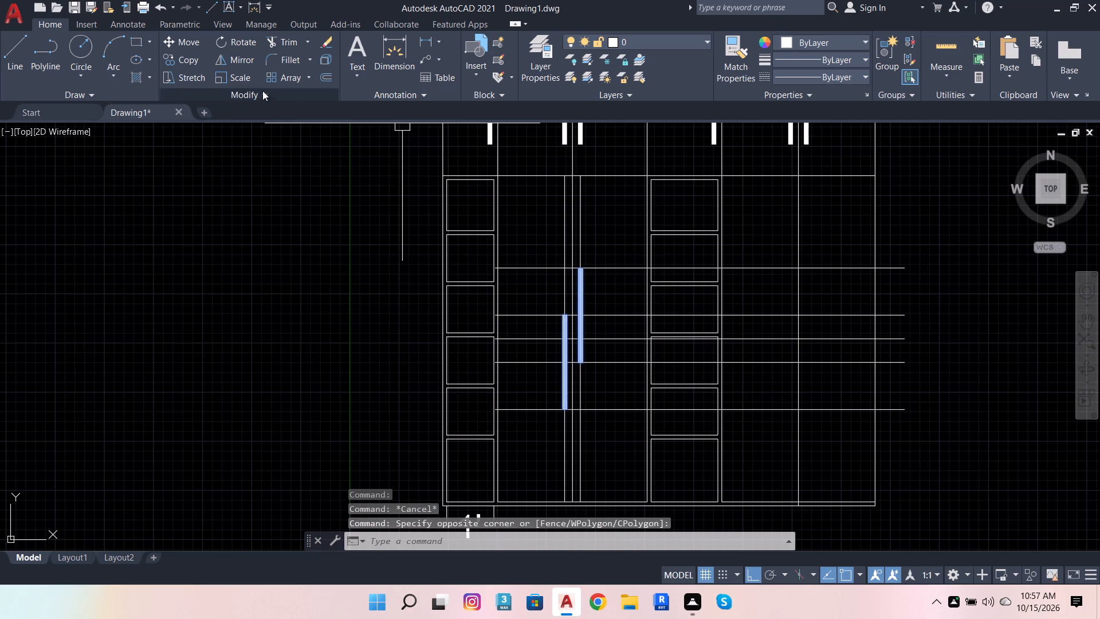
click(182, 57)
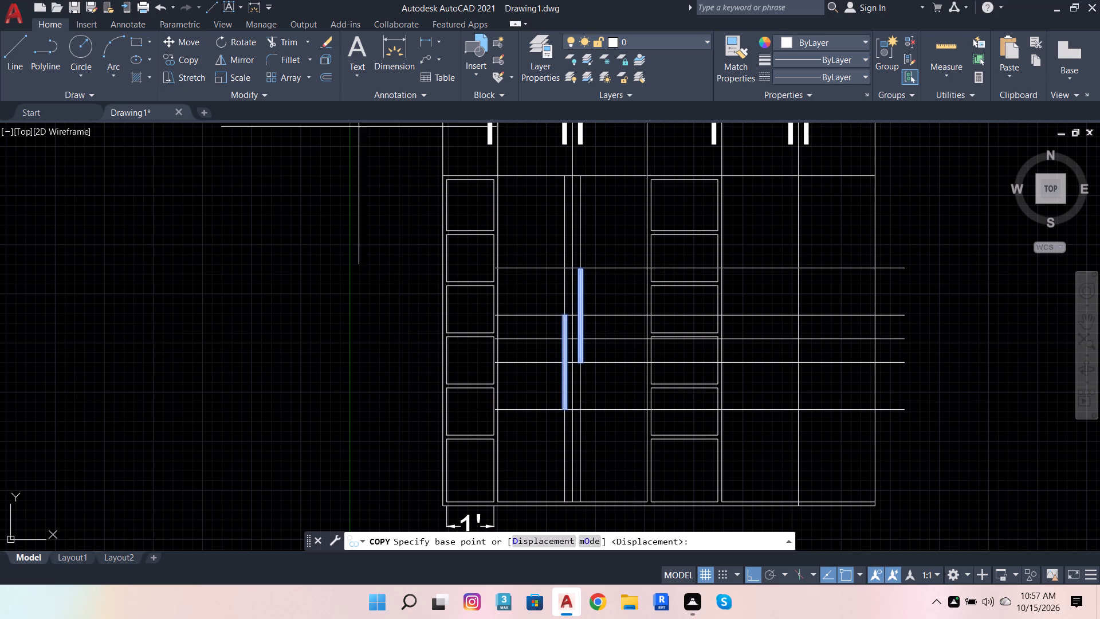
scroll(525, 355, up, 2)
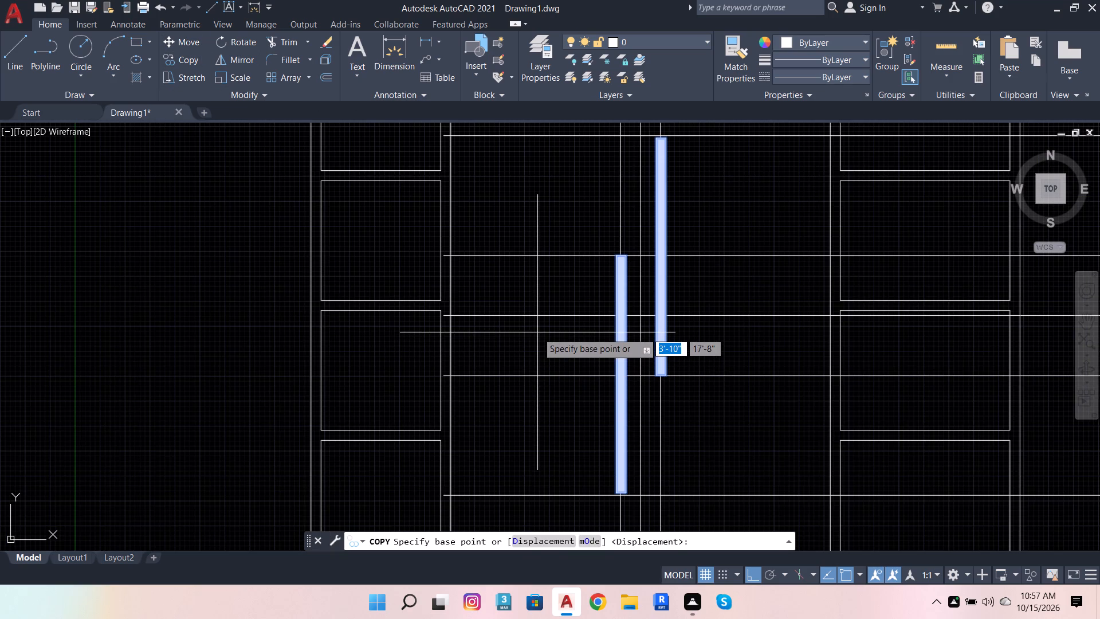
shift+right_click(537, 332)
click(586, 338)
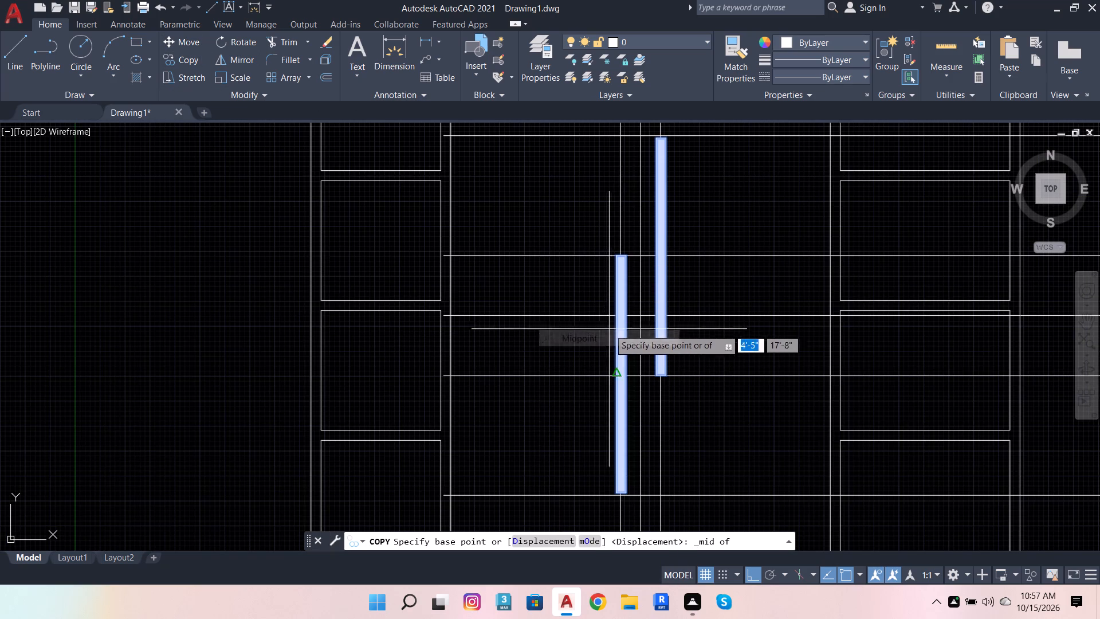
click(640, 317)
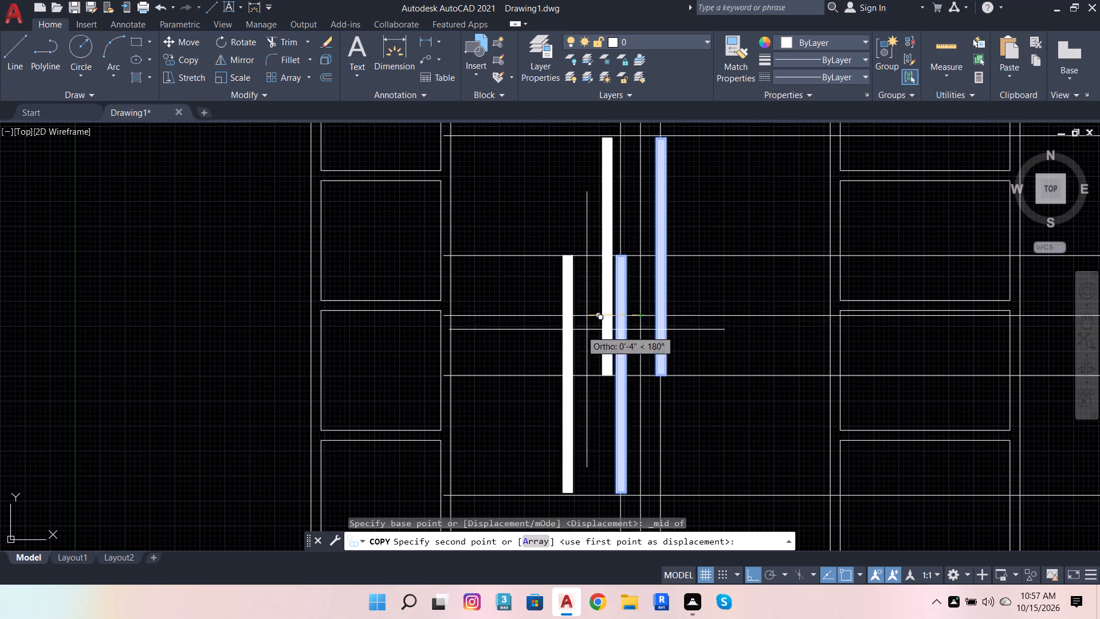
scroll(534, 332, down, 3)
scroll(694, 326, up, 2)
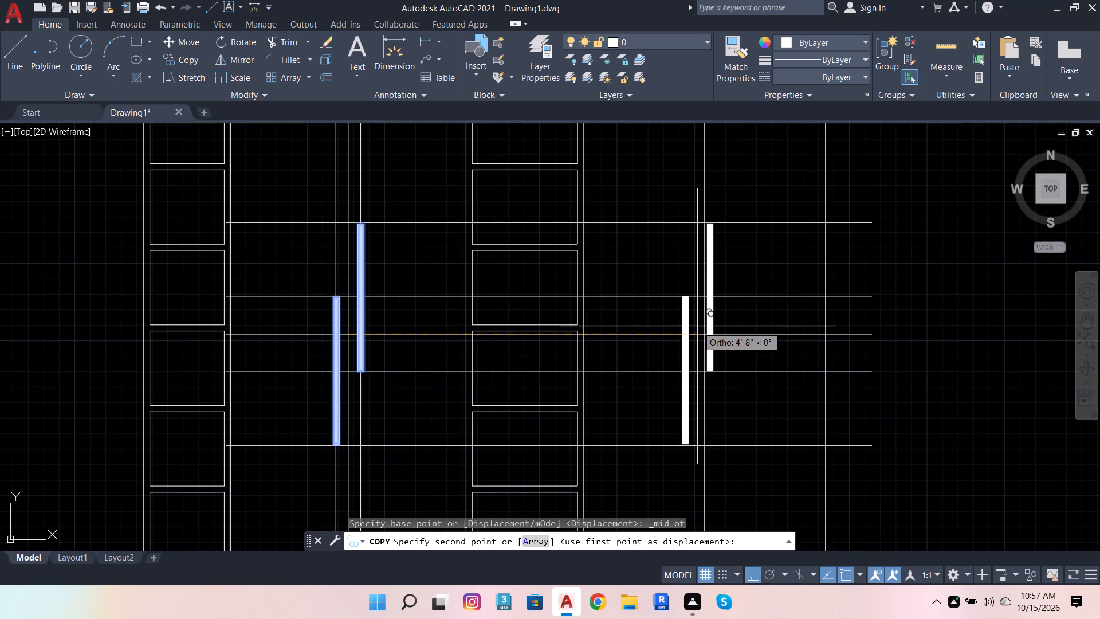
shift+right_click(697, 326)
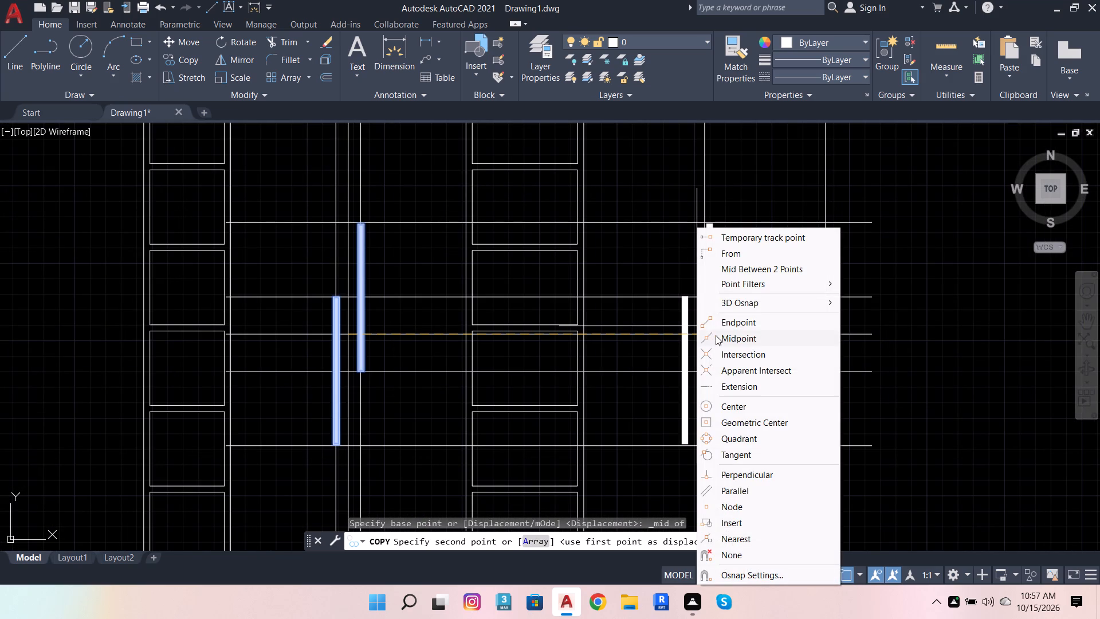
click(716, 335)
click(704, 335)
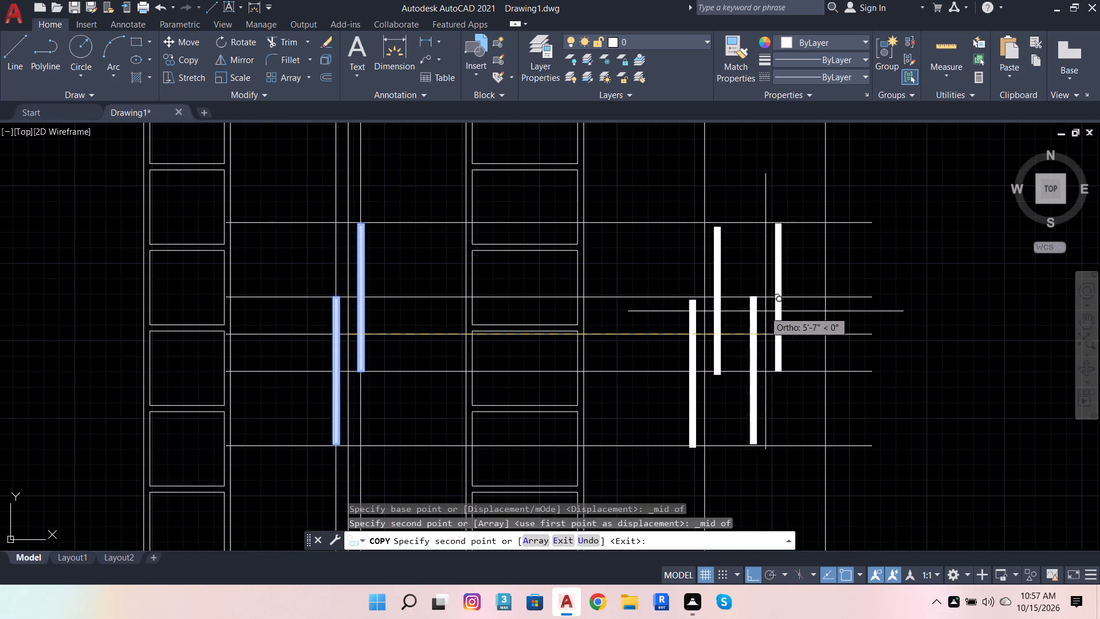
key(Escape)
key(Escape)
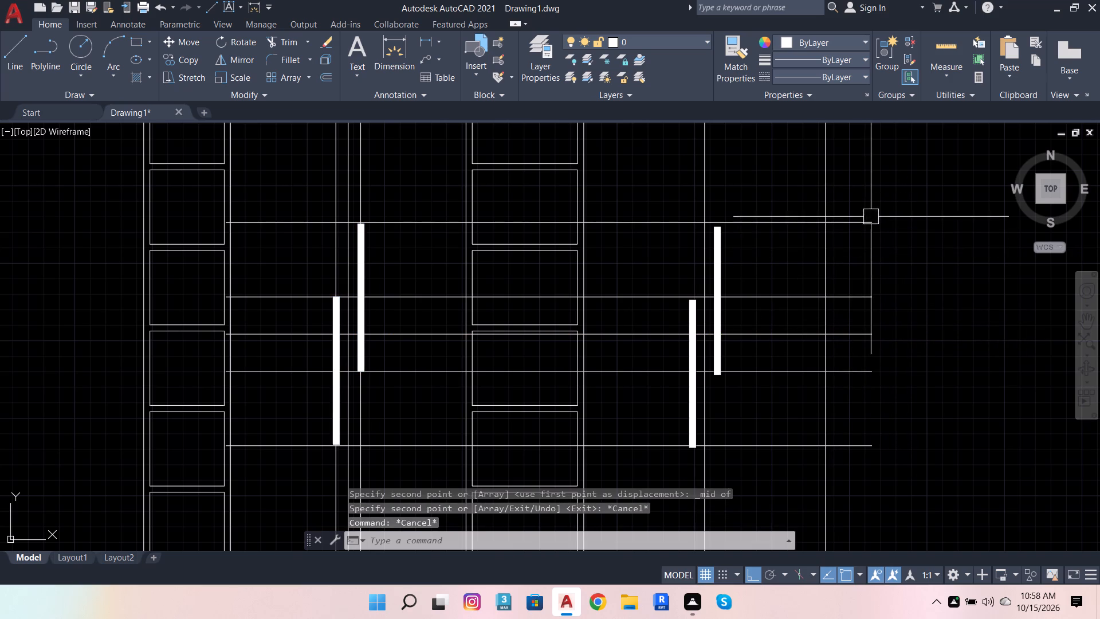
Erase the five horizontal guide lines and the two vertical guide lines running through the left pair of long handles.
click(869, 216)
click(867, 288)
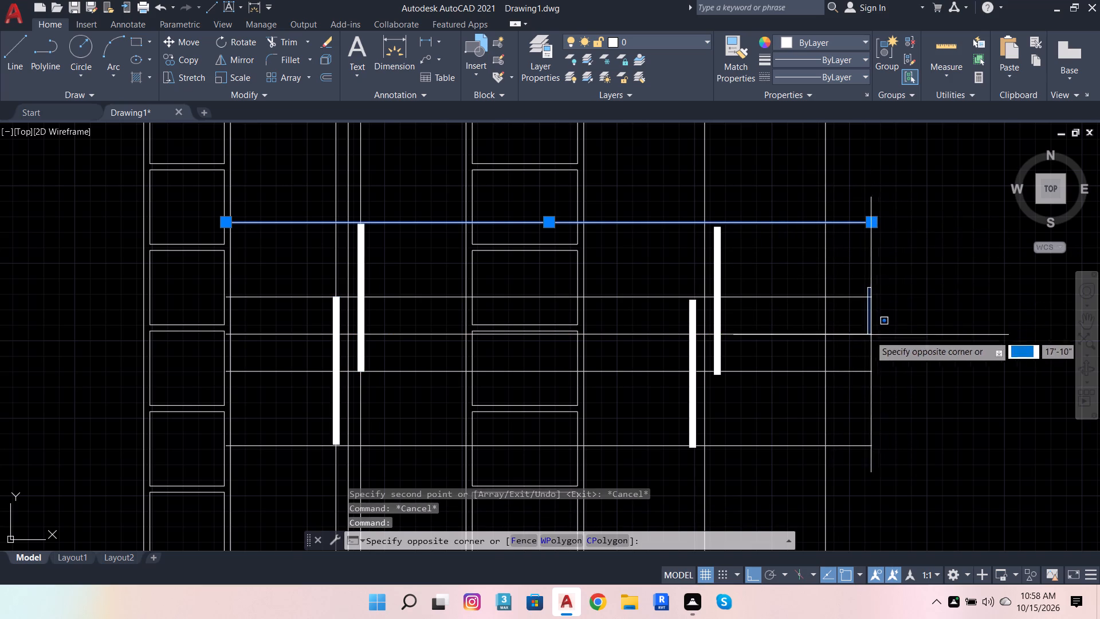
click(855, 455)
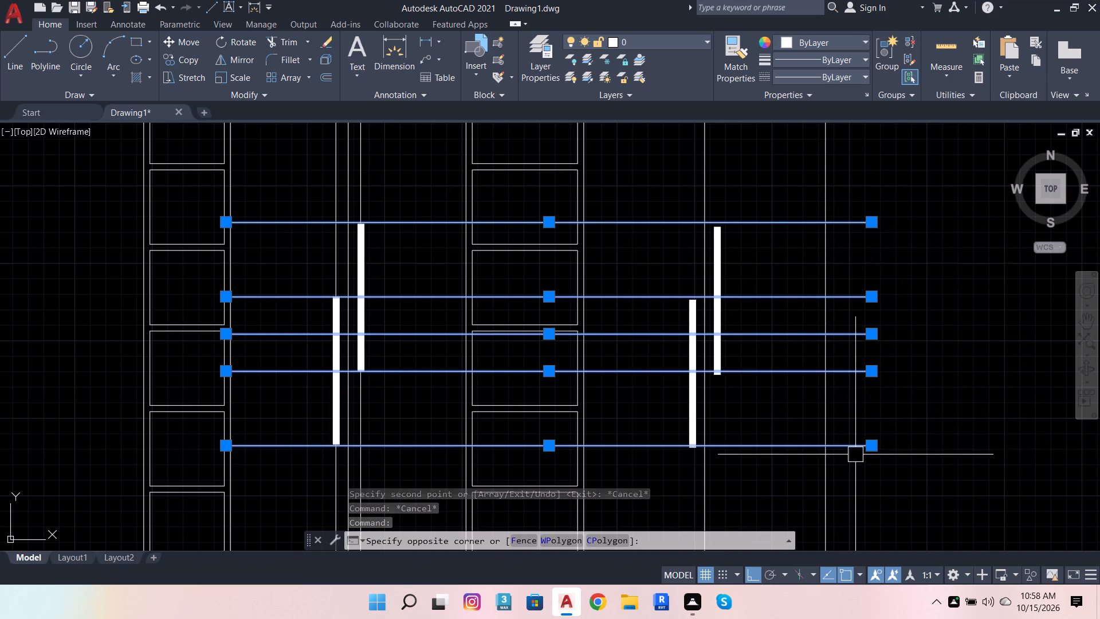
click(329, 249)
click(356, 162)
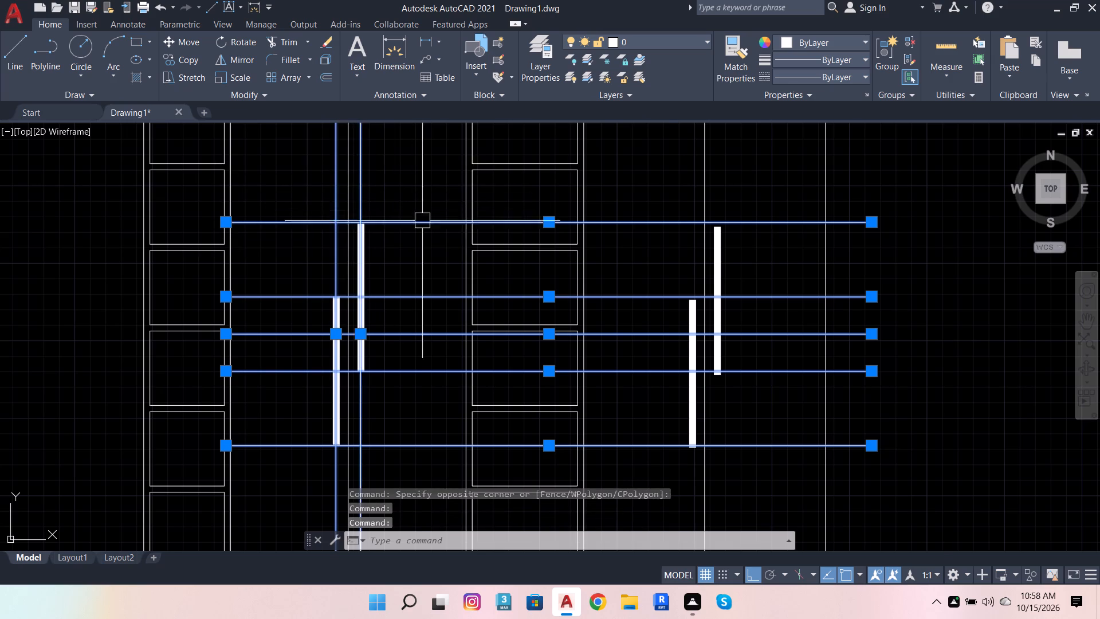
scroll(429, 229, down, 1)
key(shift+Delete)
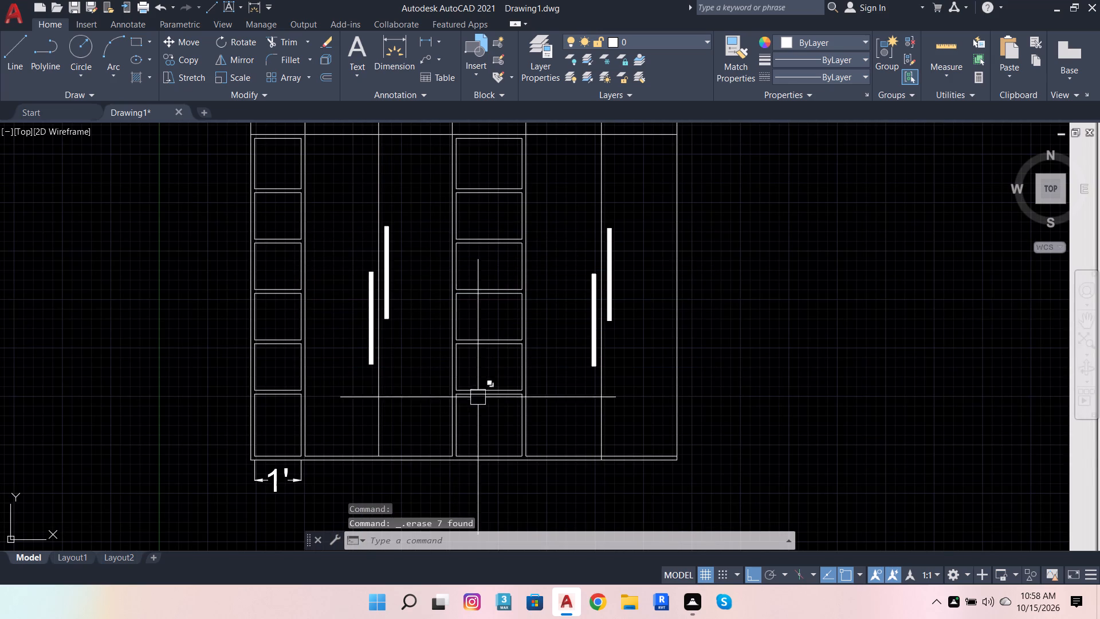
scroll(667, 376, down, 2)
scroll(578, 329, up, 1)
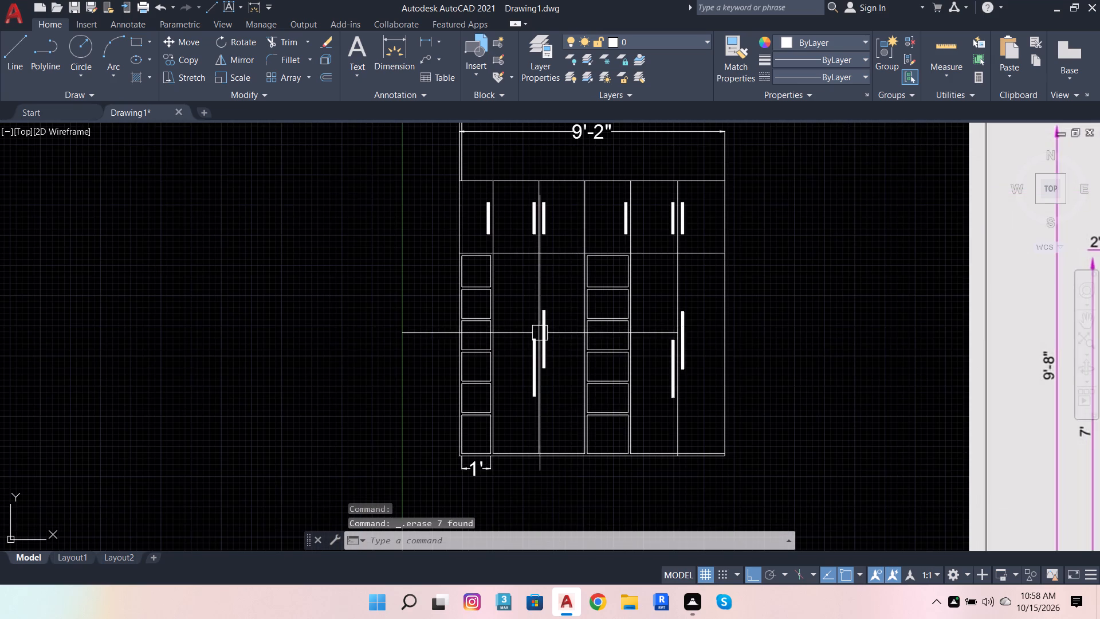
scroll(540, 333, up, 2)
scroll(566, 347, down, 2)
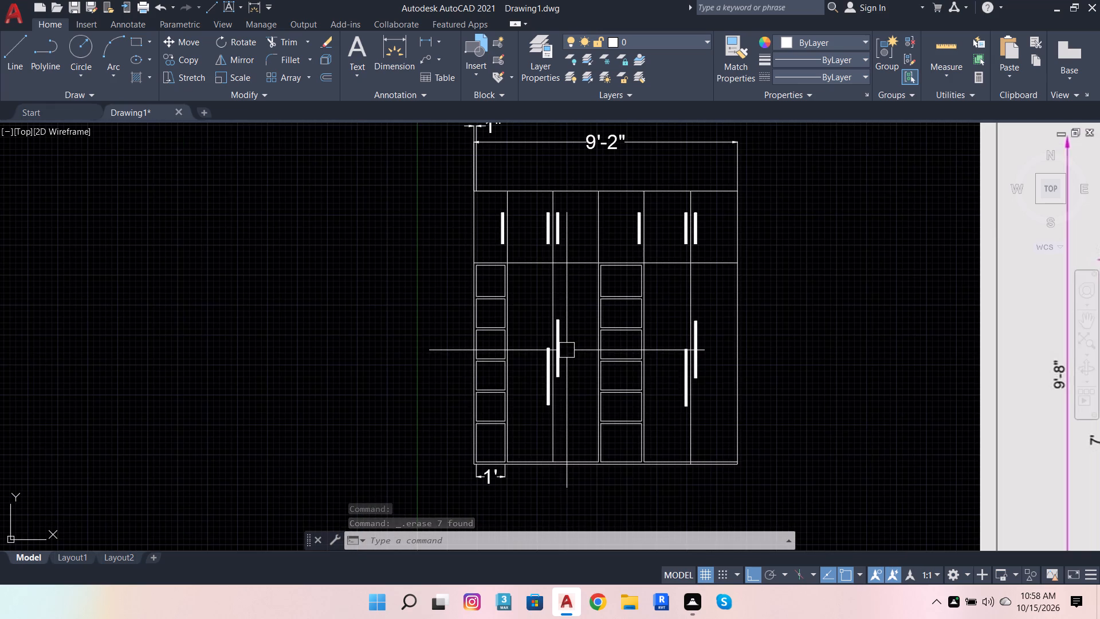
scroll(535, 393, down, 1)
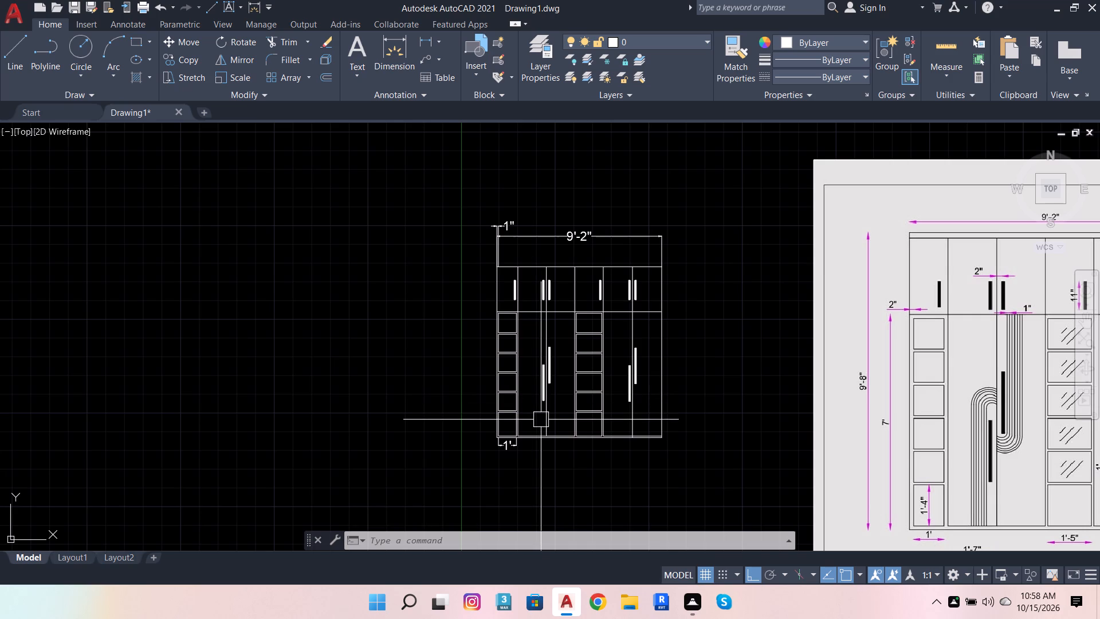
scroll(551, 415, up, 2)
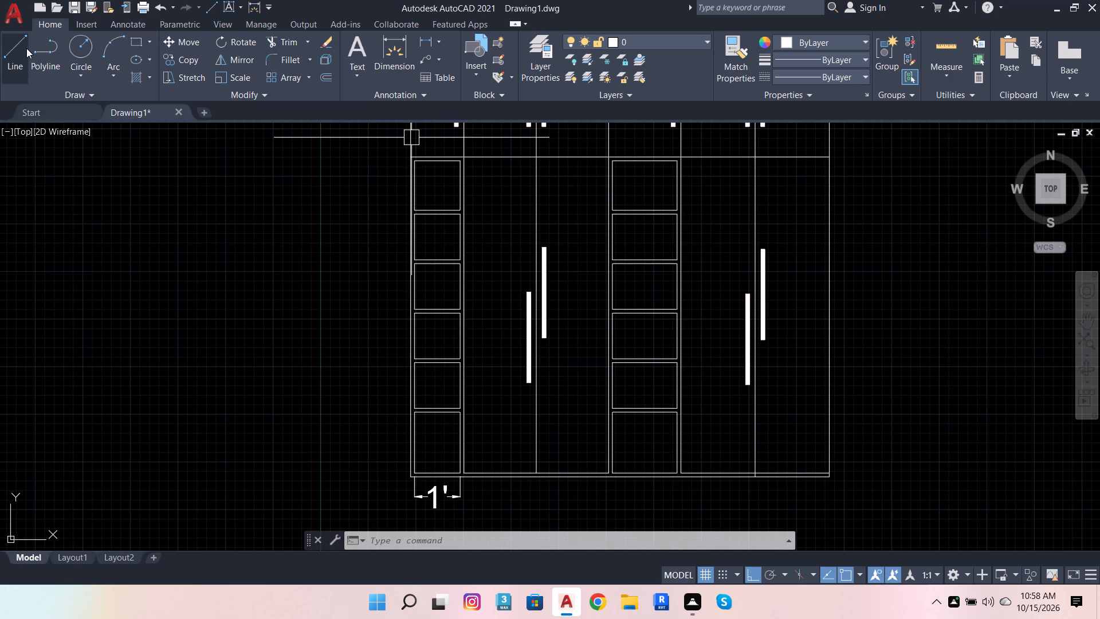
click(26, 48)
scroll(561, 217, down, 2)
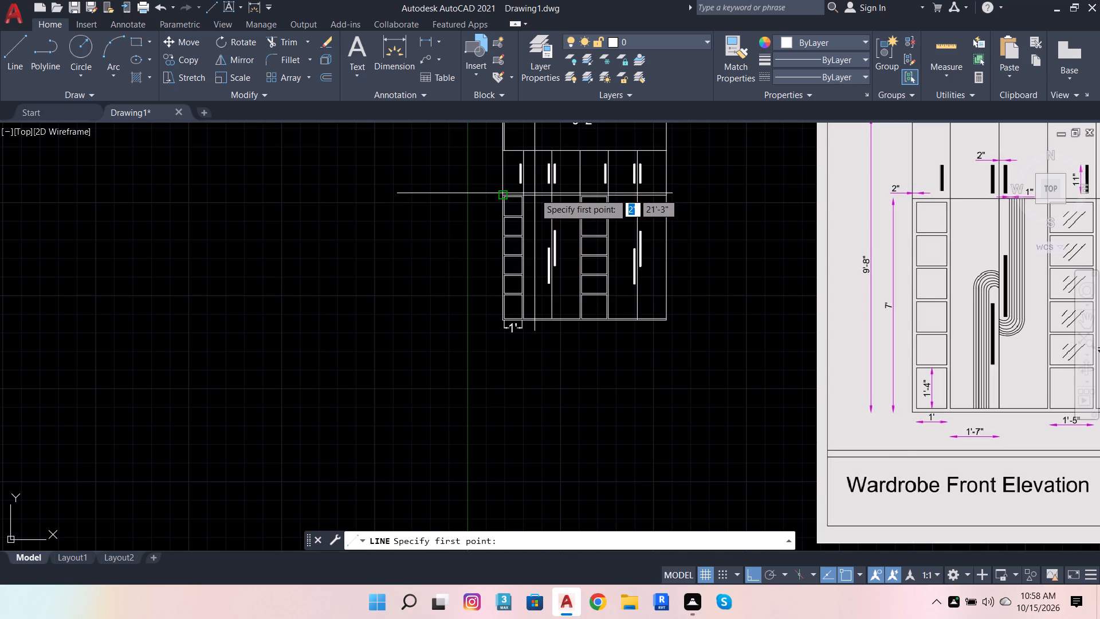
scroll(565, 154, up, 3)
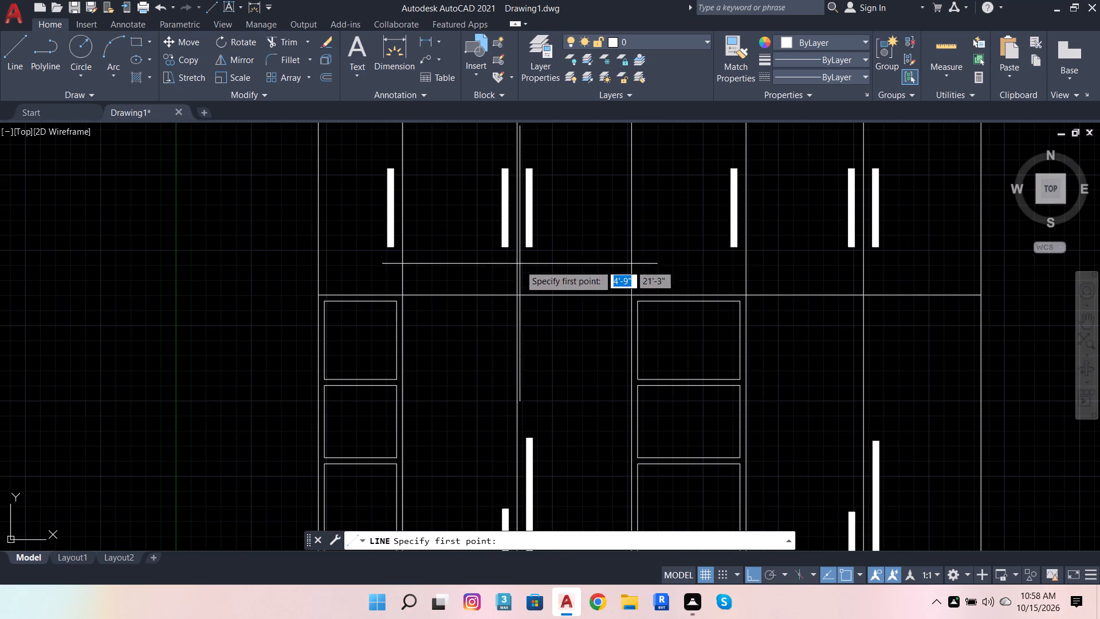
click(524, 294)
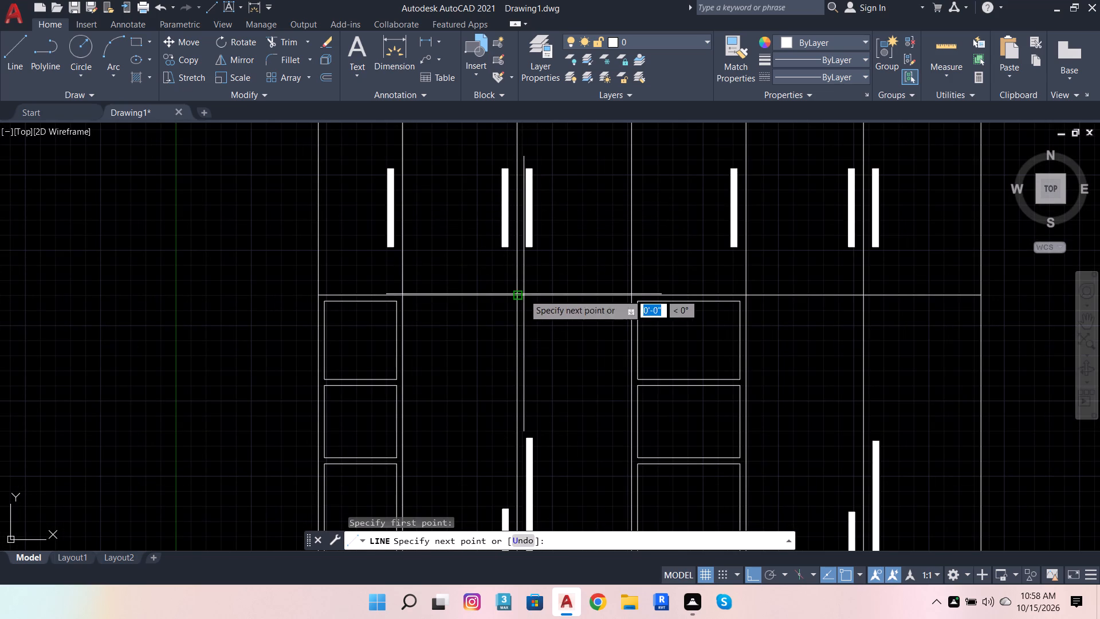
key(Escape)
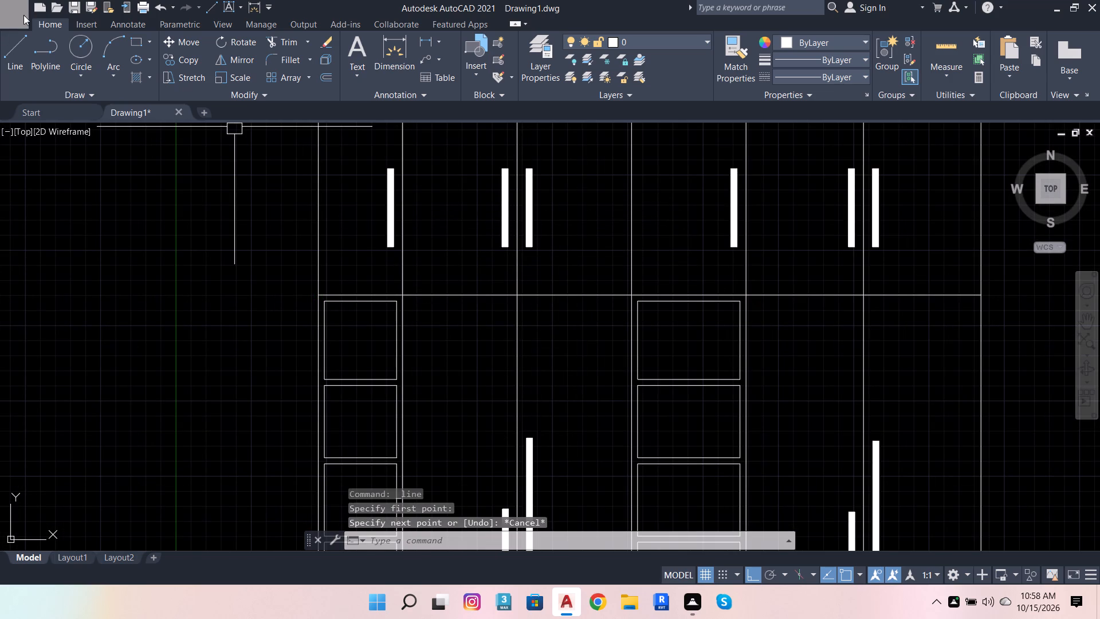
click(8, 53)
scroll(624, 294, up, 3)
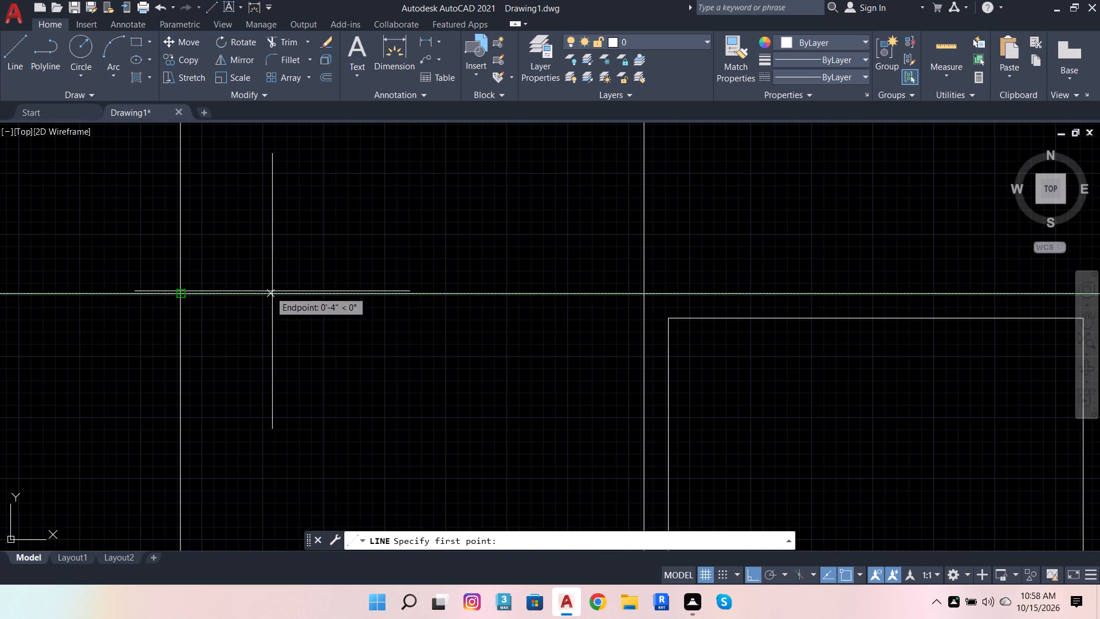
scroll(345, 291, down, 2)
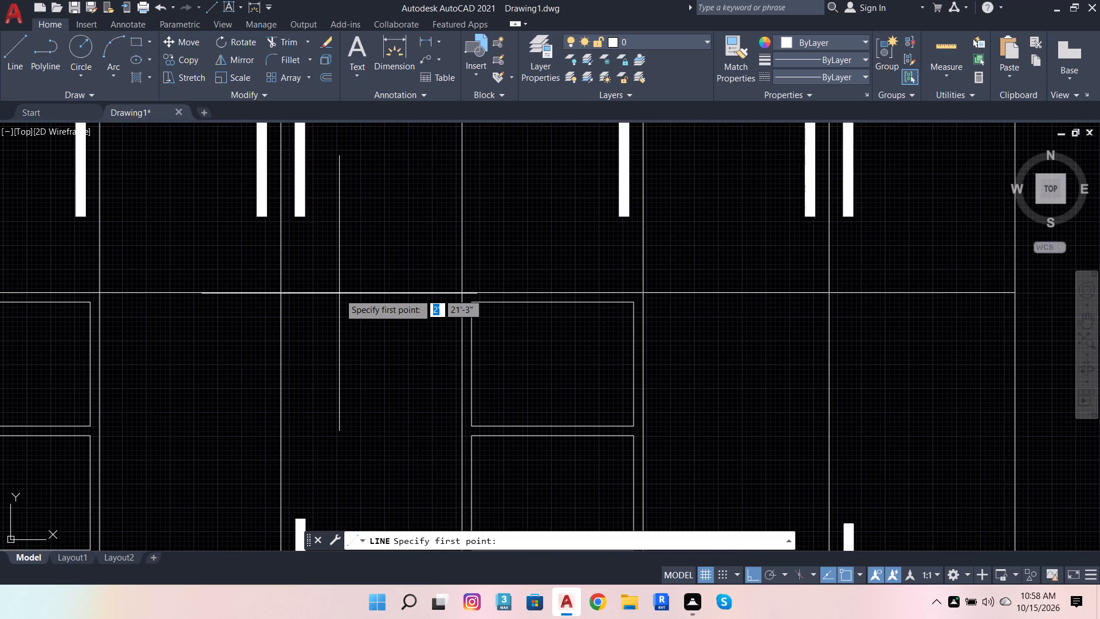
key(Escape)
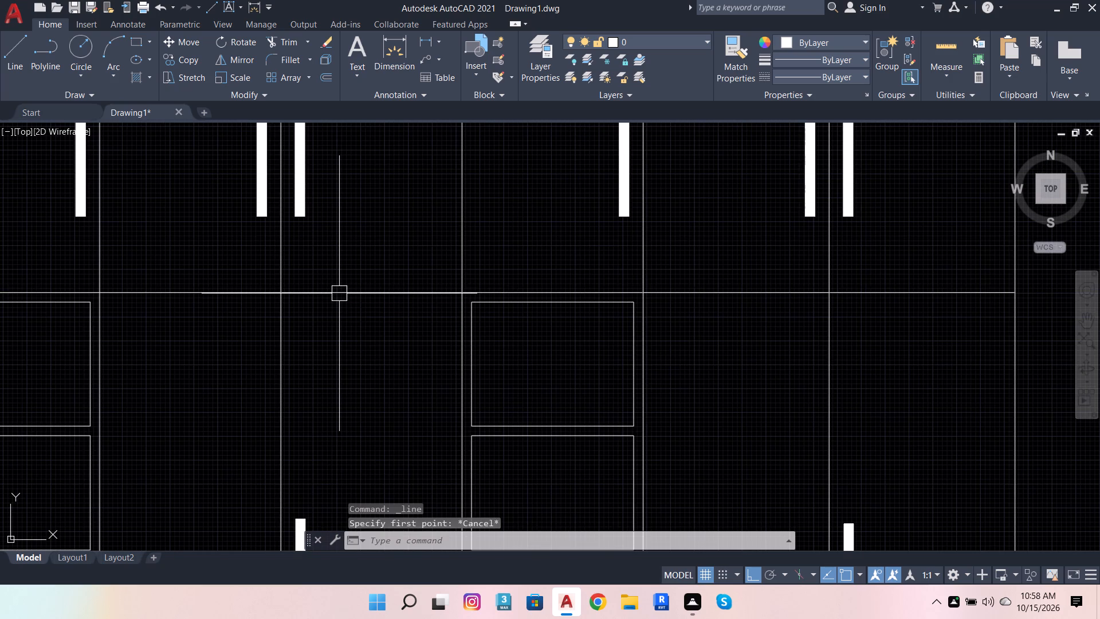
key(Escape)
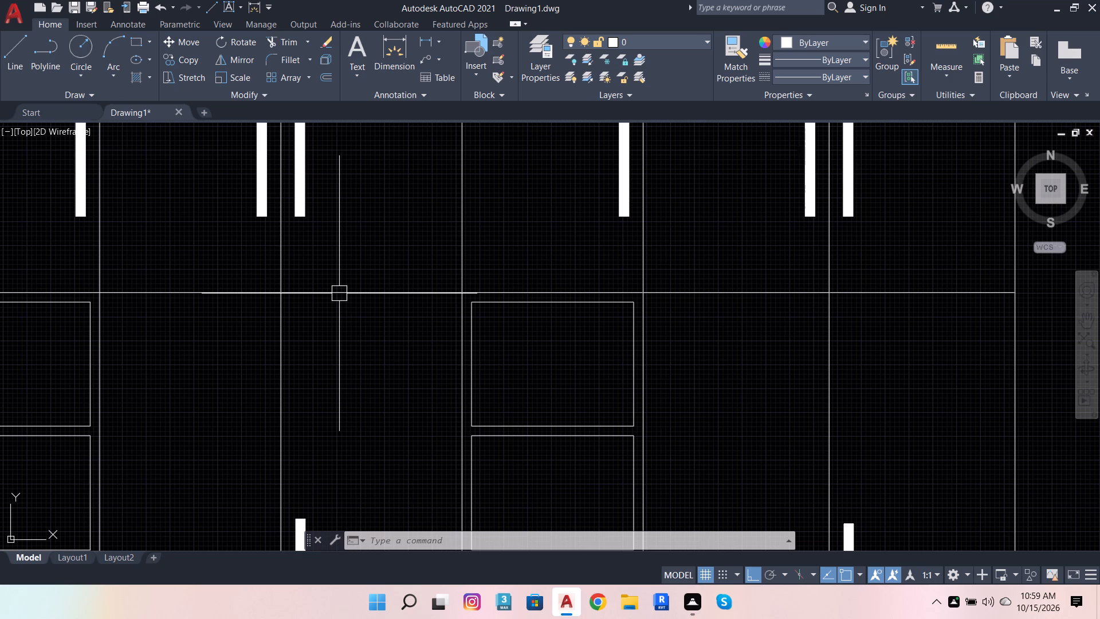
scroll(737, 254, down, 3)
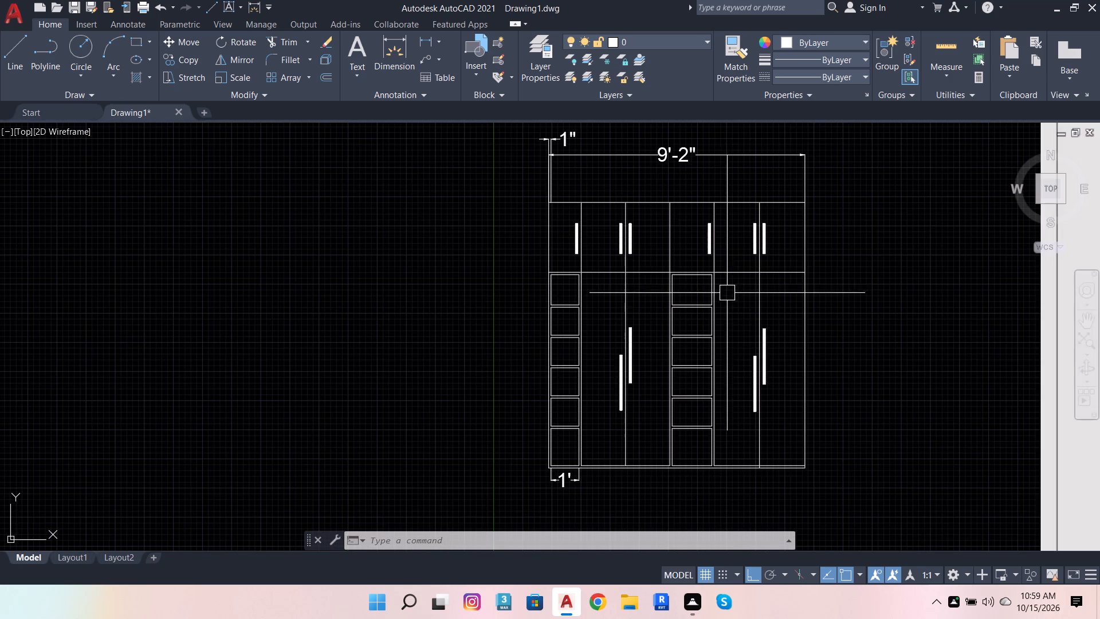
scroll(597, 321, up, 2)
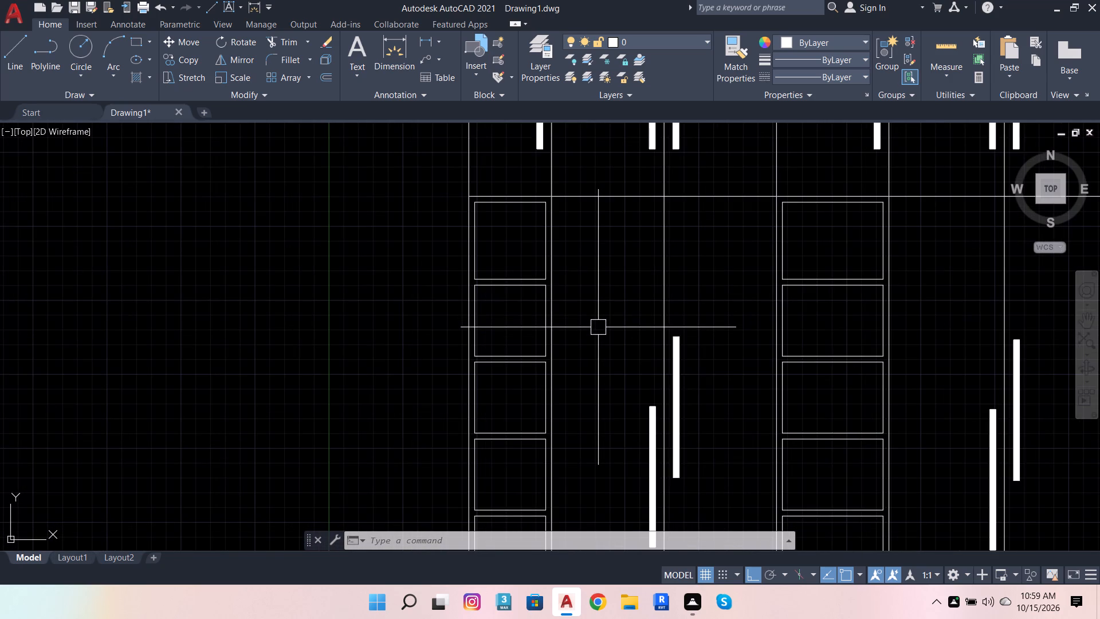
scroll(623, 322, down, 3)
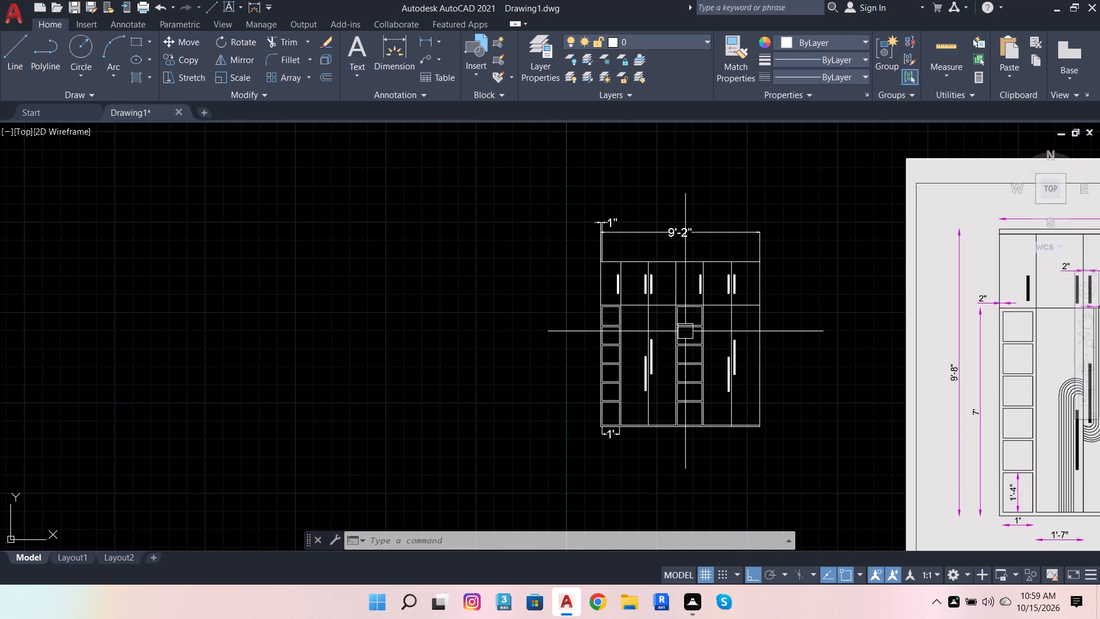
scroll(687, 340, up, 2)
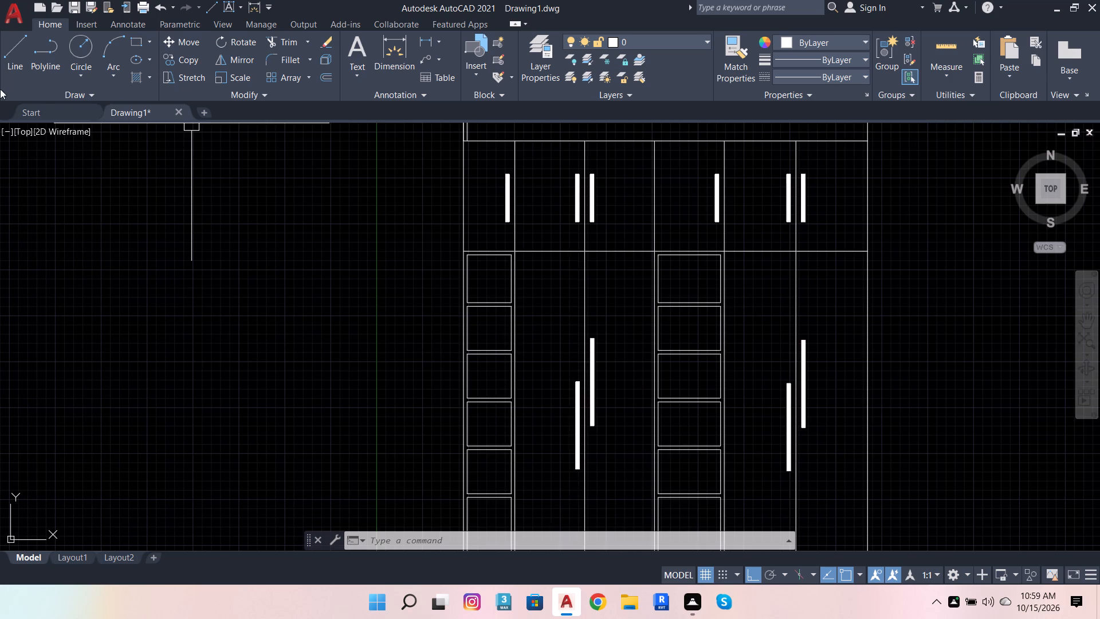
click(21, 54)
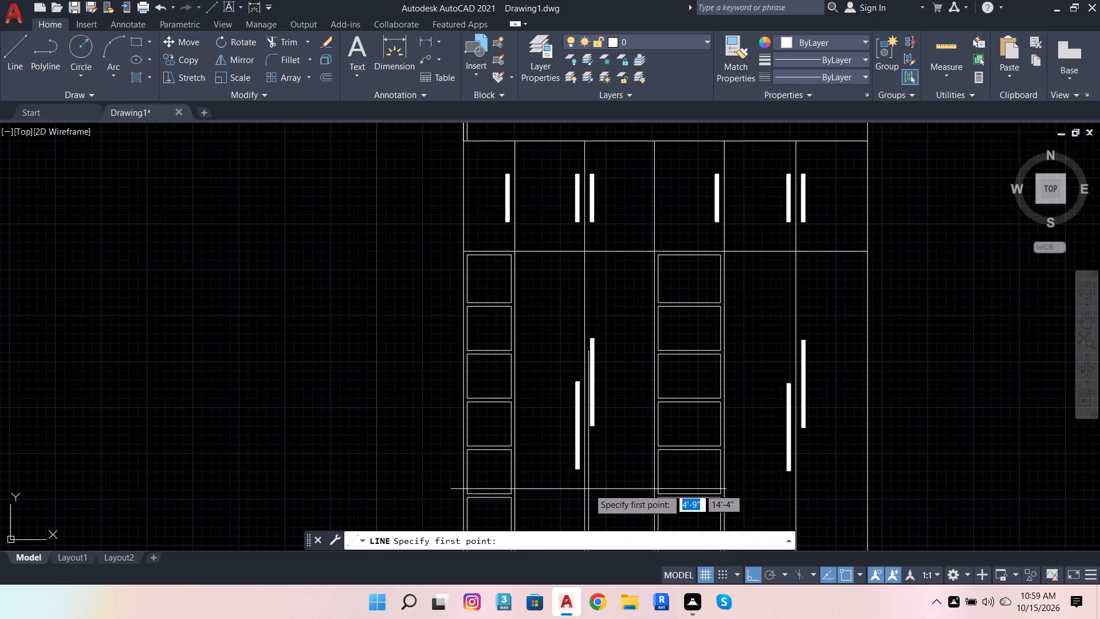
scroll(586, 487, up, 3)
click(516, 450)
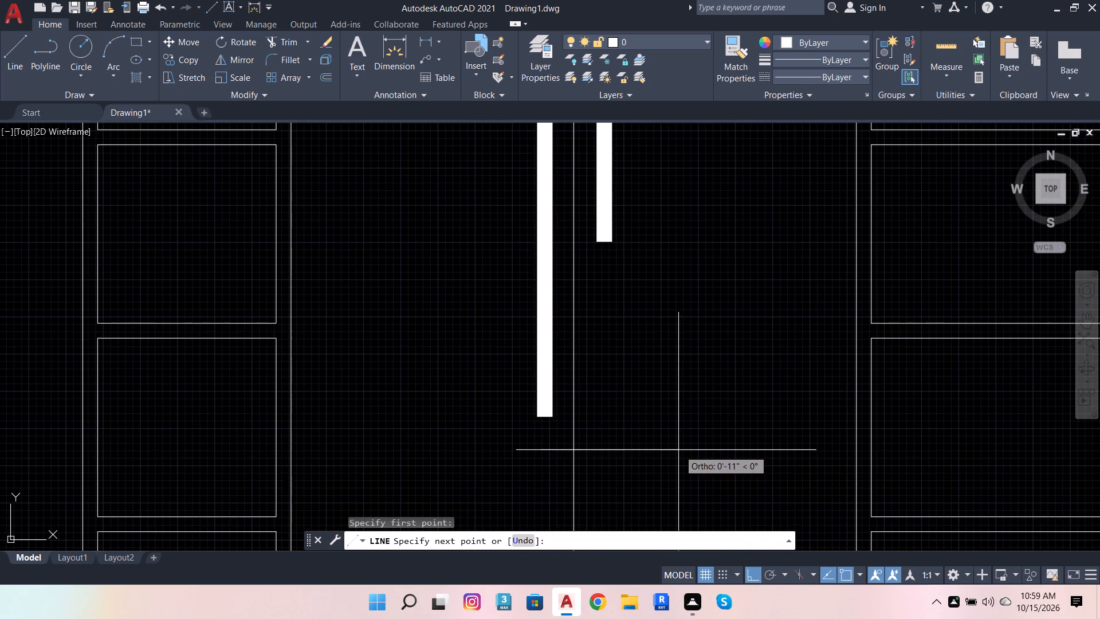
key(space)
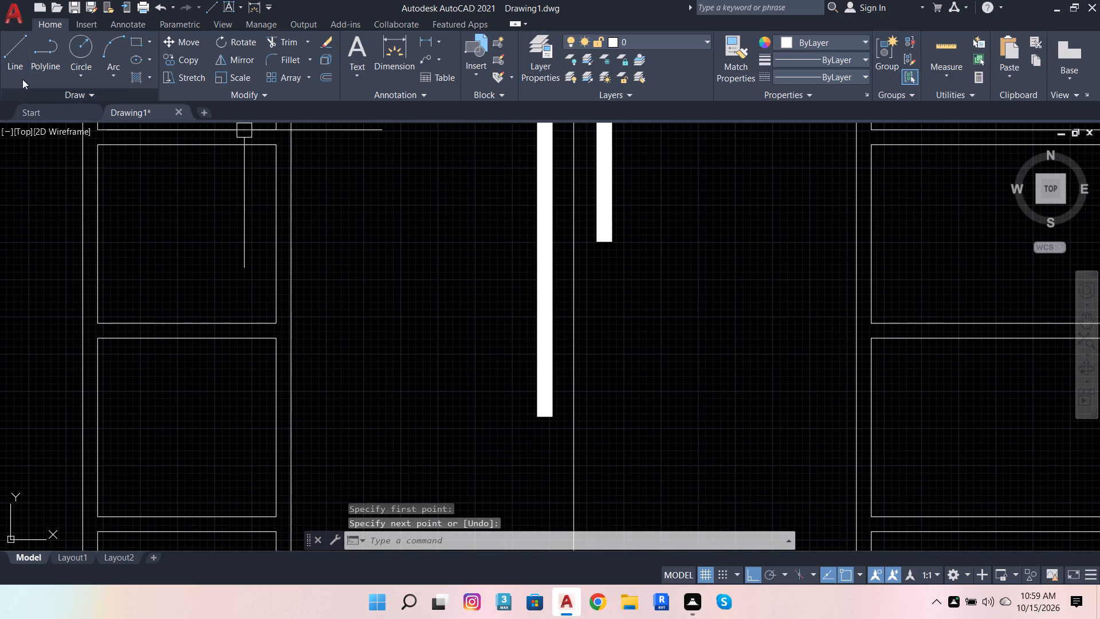
Draw a short horizontal guide line from 2" below the lower-left long handle's bottom right corner, across the left door pair's divider.
click(16, 57)
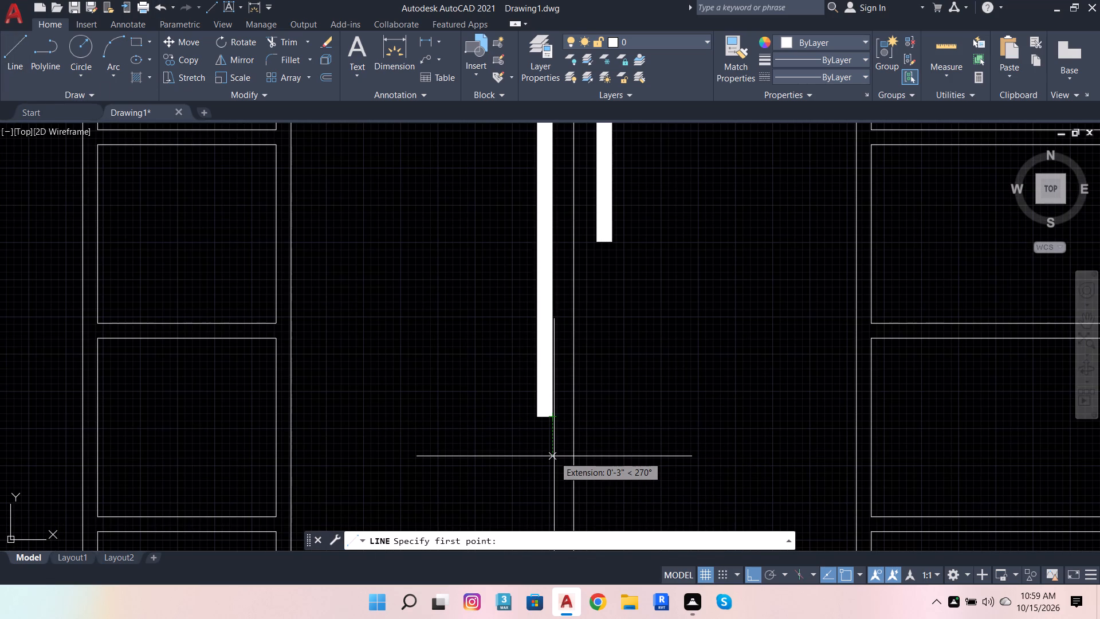
key(2)
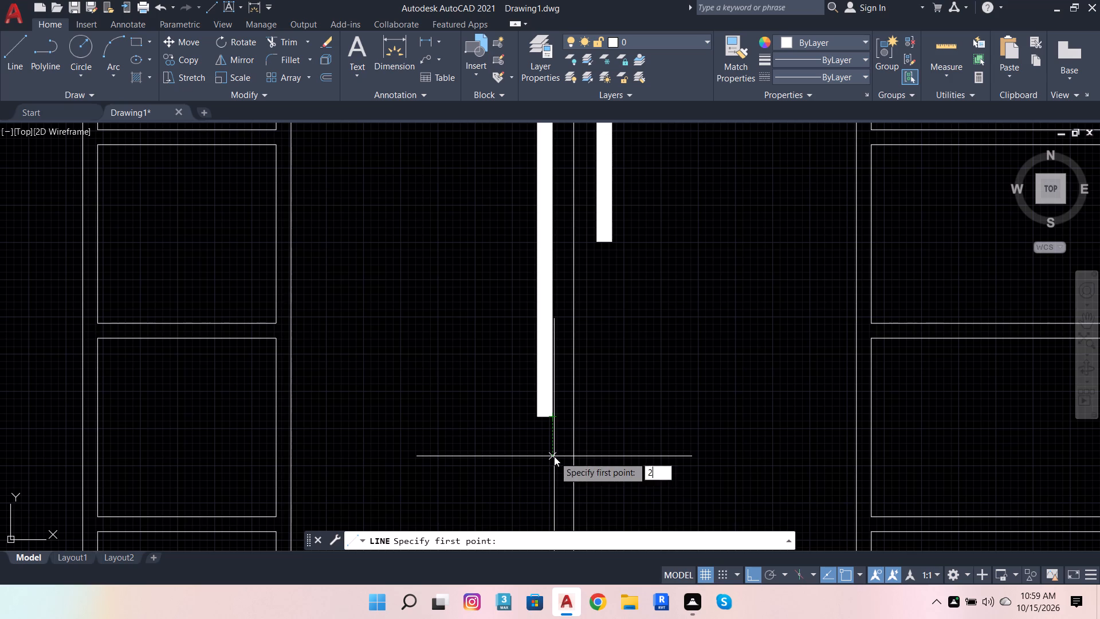
key(Return)
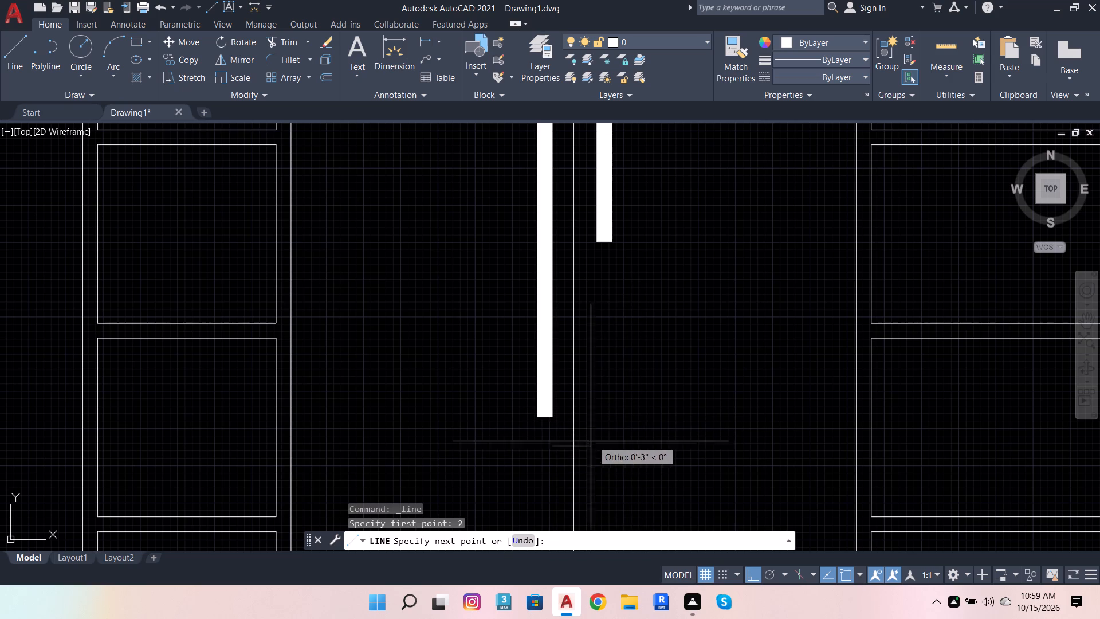
scroll(571, 448, up, 5)
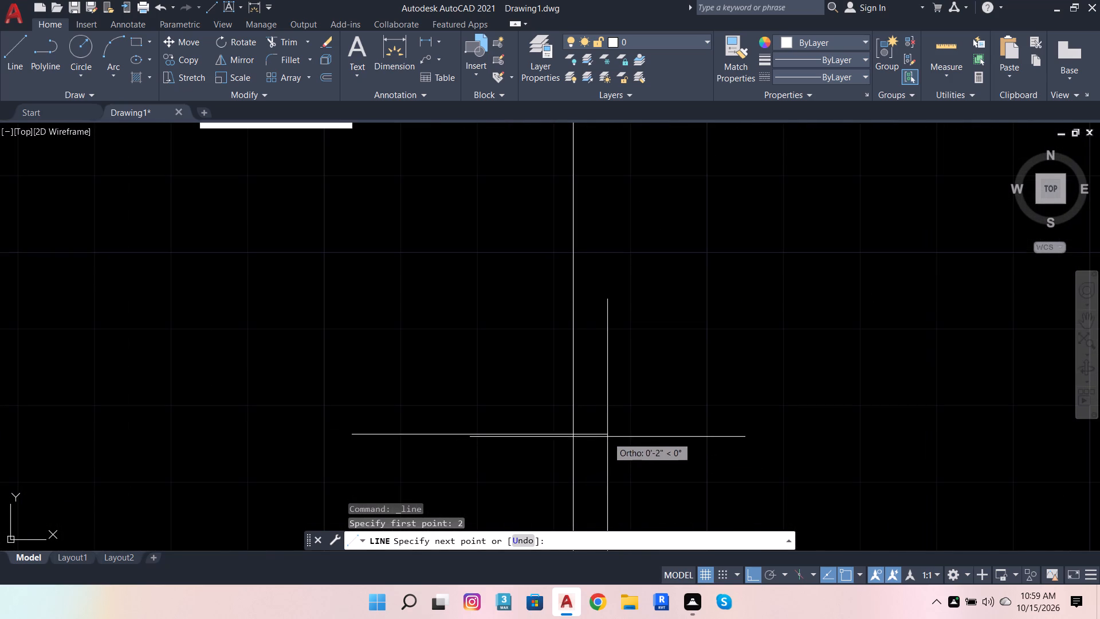
click(607, 437)
key(space)
scroll(640, 440, down, 7)
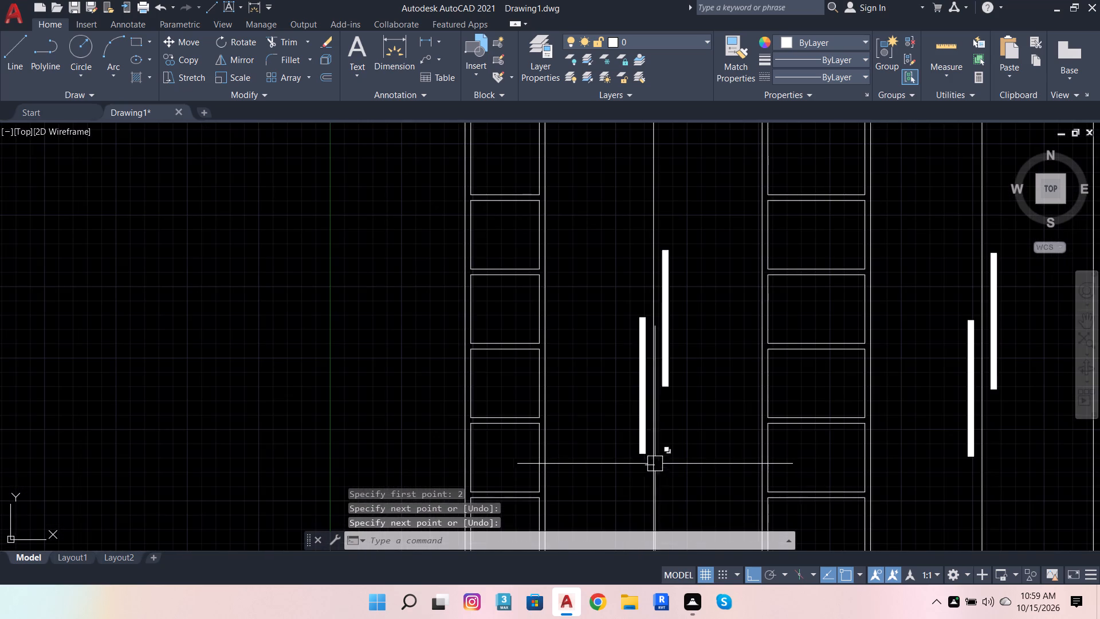
Draw a short horizontal guide line from 2" above the right long handle's top right corner, leftward across the left door pair's divider.
key(space)
scroll(665, 225, up, 2)
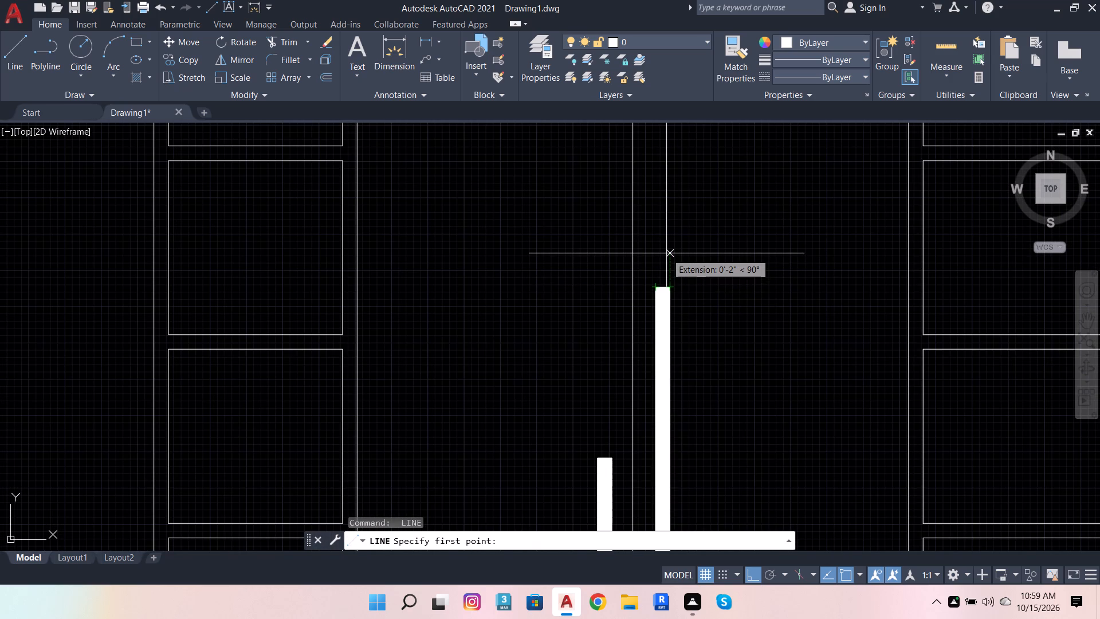
key(2)
key(Return)
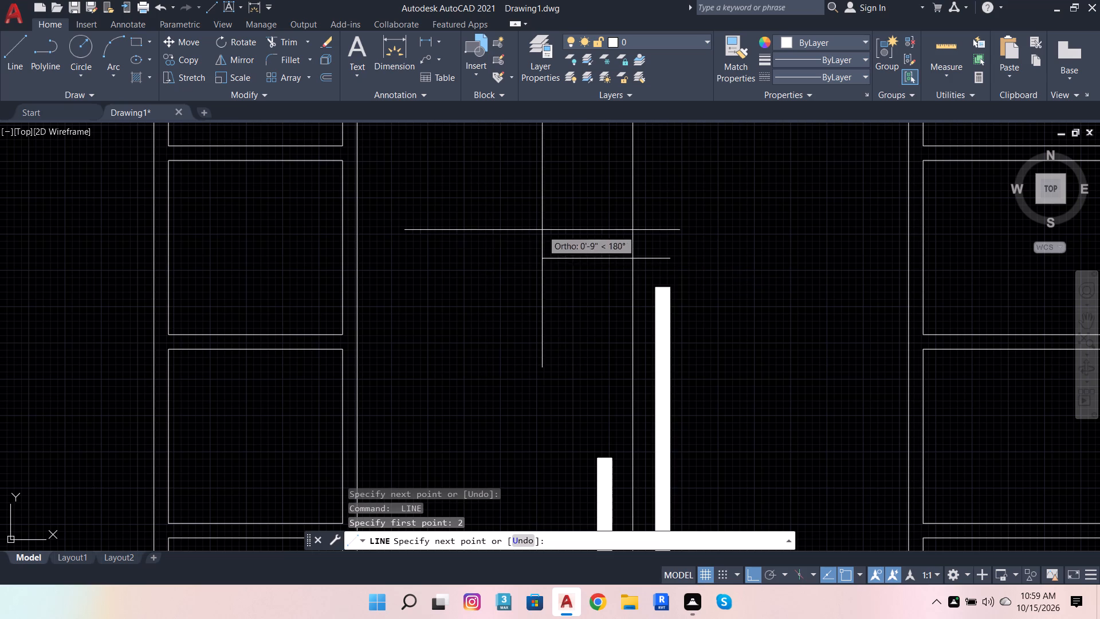
scroll(604, 268, up, 2)
click(604, 268)
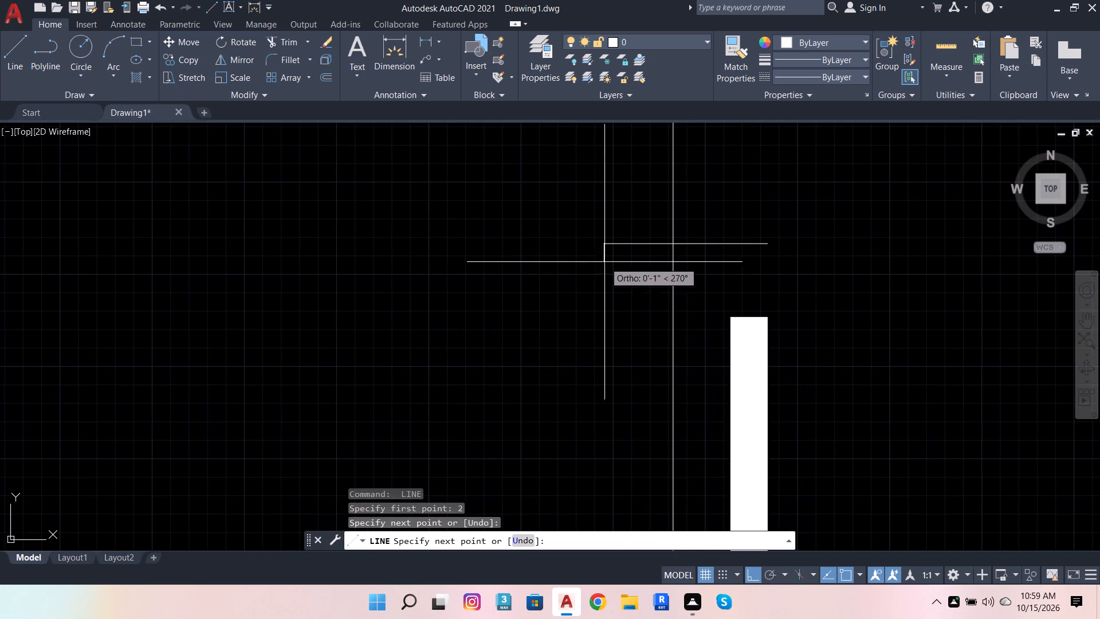
key(space)
Draw a line from the upper guide's crossing with the divider 4" to the left, continuing straight down to the doors' bottom edge.
key(space)
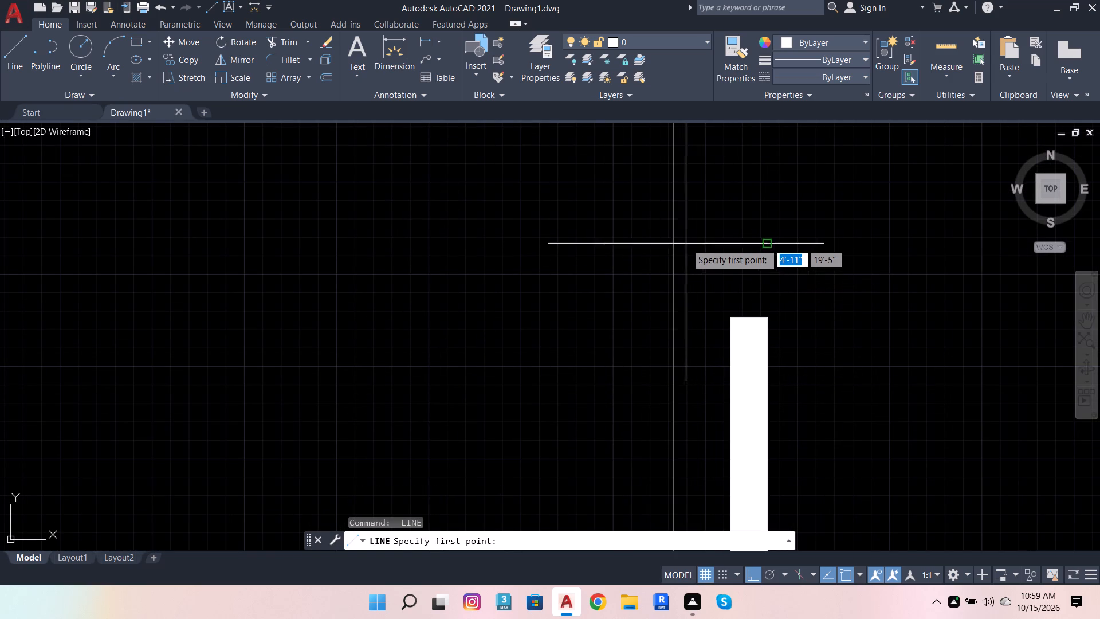
click(674, 242)
scroll(427, 221, down, 2)
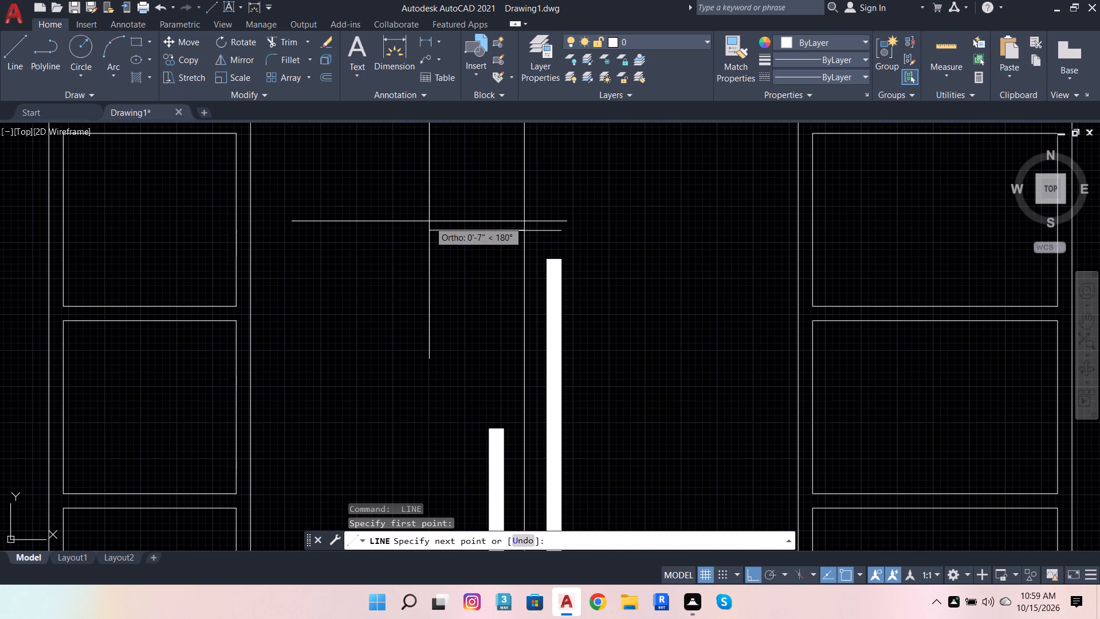
key(4)
key(Return)
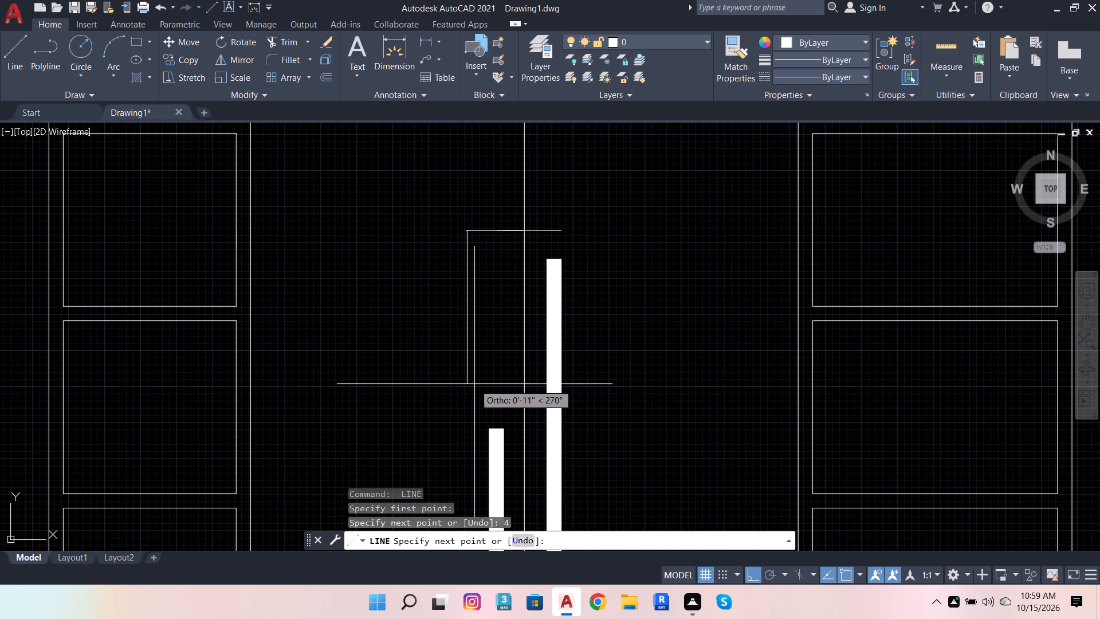
scroll(489, 344, down, 3)
scroll(473, 431, up, 2)
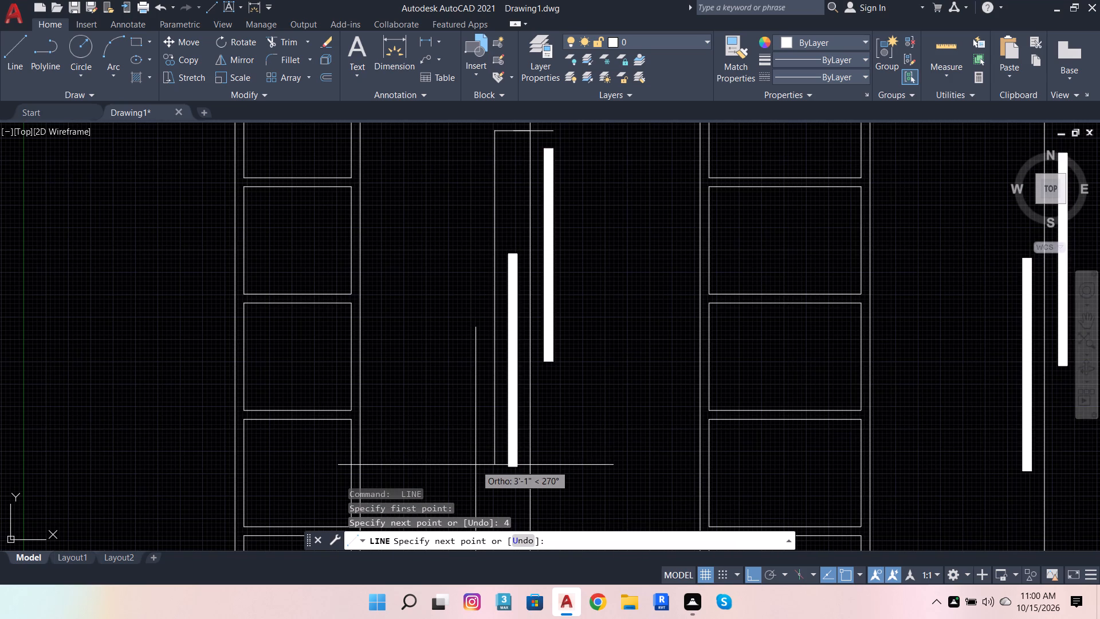
scroll(484, 499, up, 2)
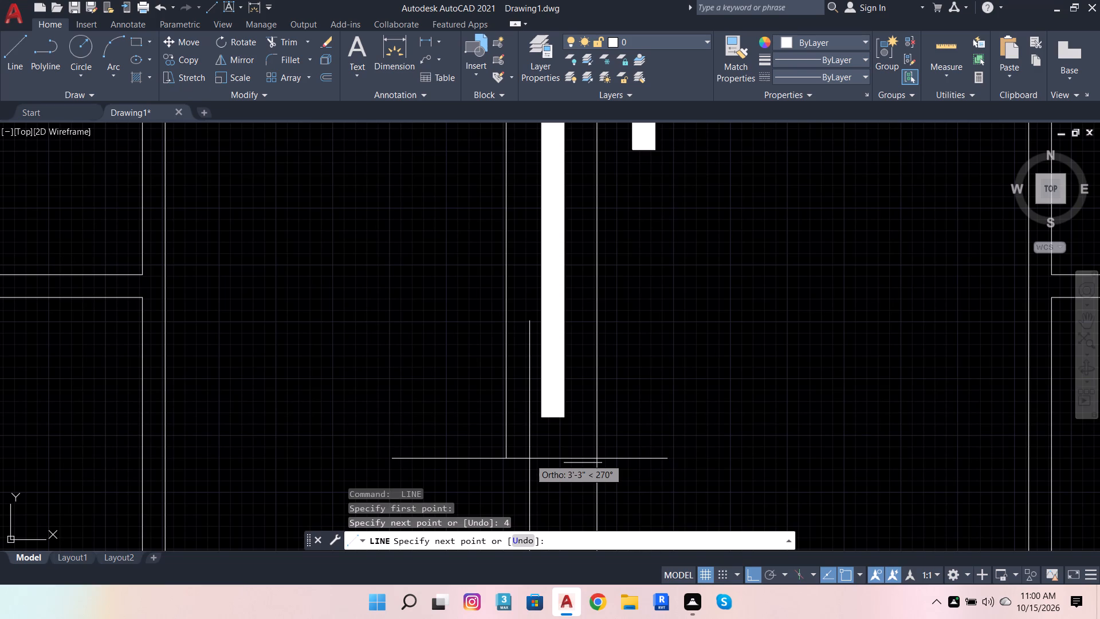
scroll(503, 410, down, 6)
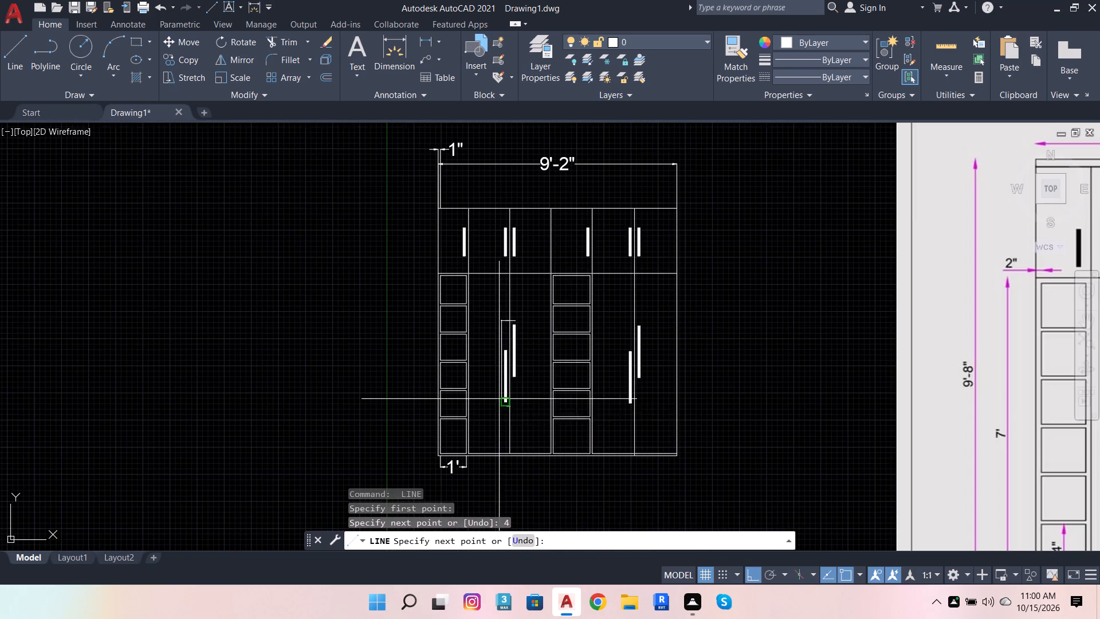
scroll(498, 390, down, 2)
scroll(513, 444, up, 1)
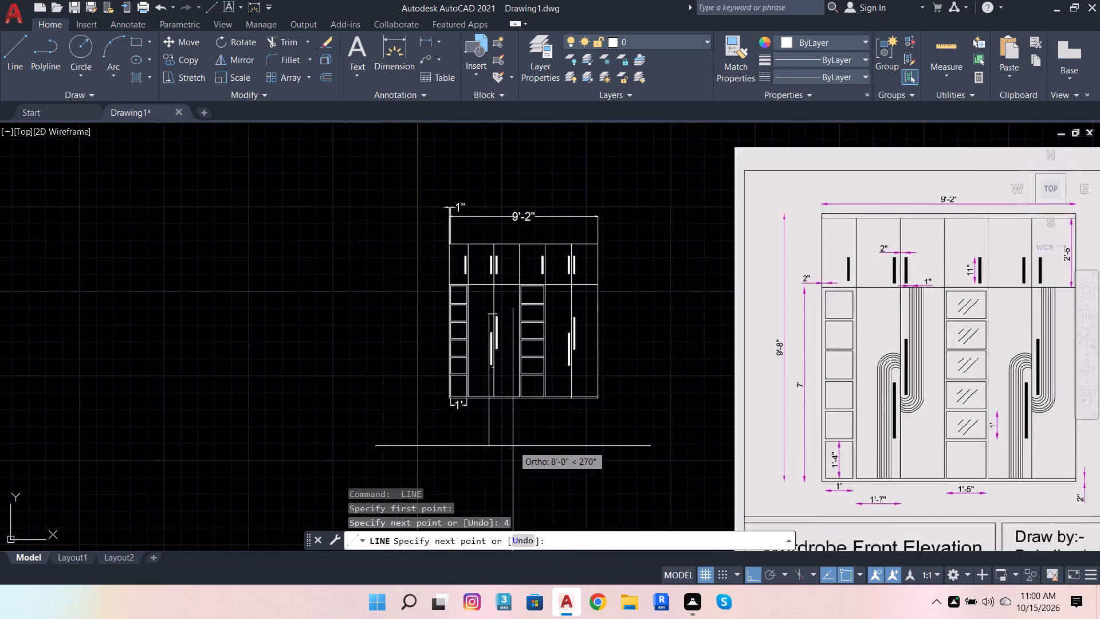
scroll(513, 446, up, 2)
scroll(452, 336, up, 3)
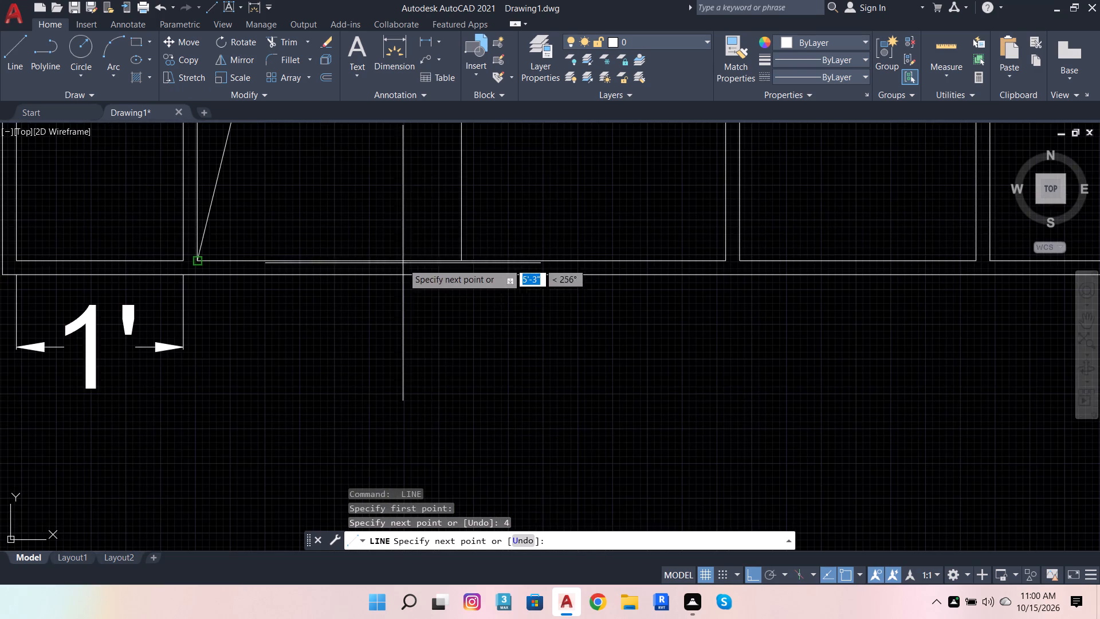
scroll(402, 259, up, 3)
click(421, 292)
scroll(421, 303, down, 3)
key(space)
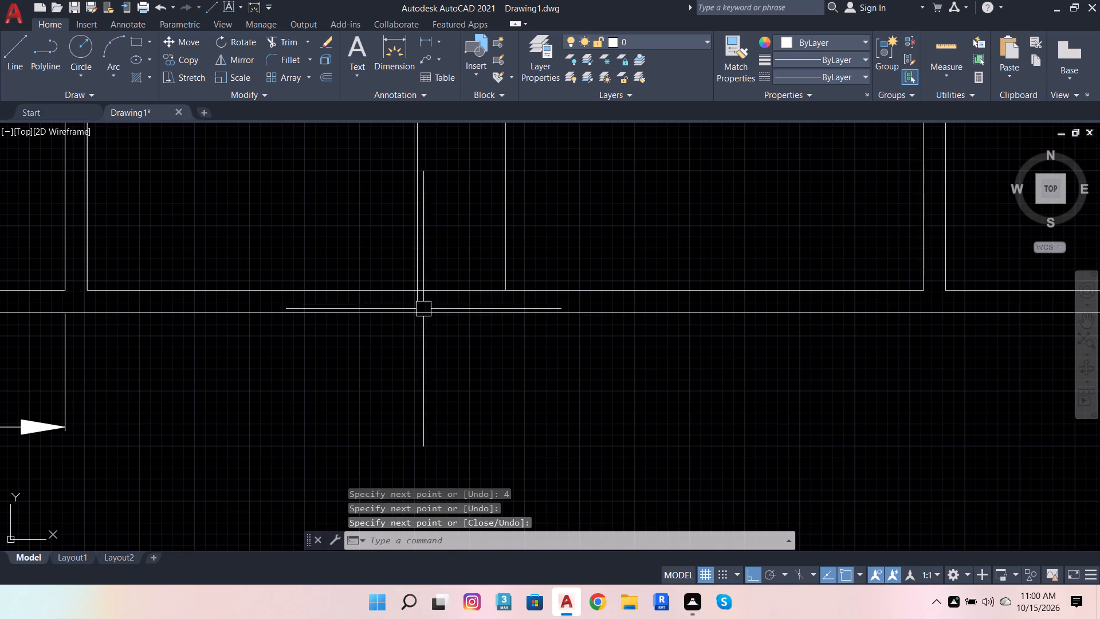
Draw a line from the lower guide's crossing with the divider 4" to the right, continuing straight up to the lower doors' top edge.
scroll(440, 336, down, 3)
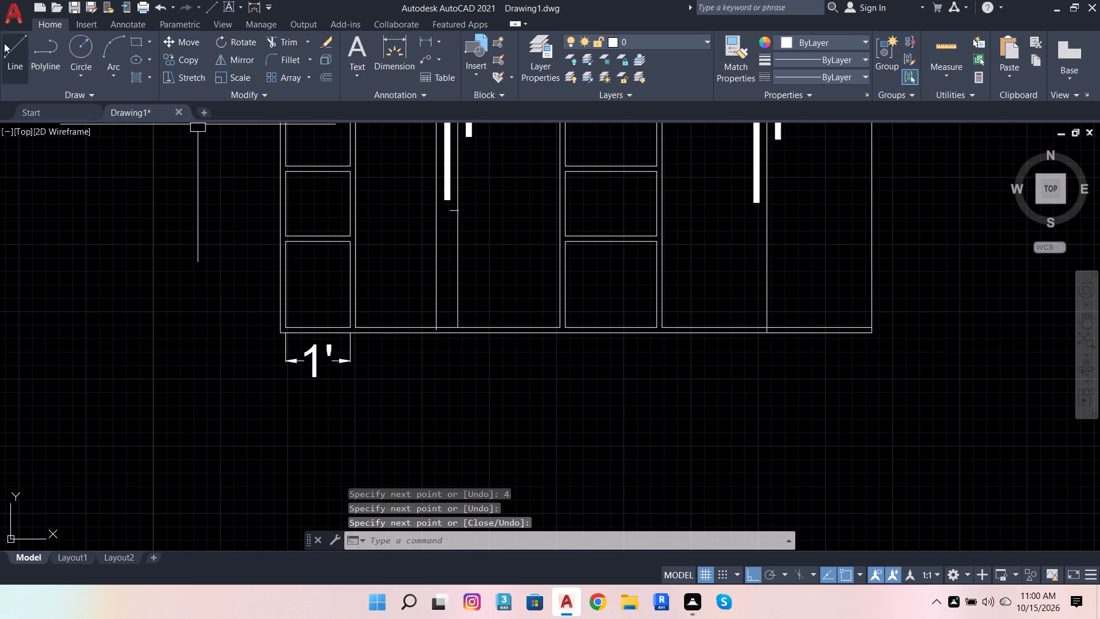
click(0, 58)
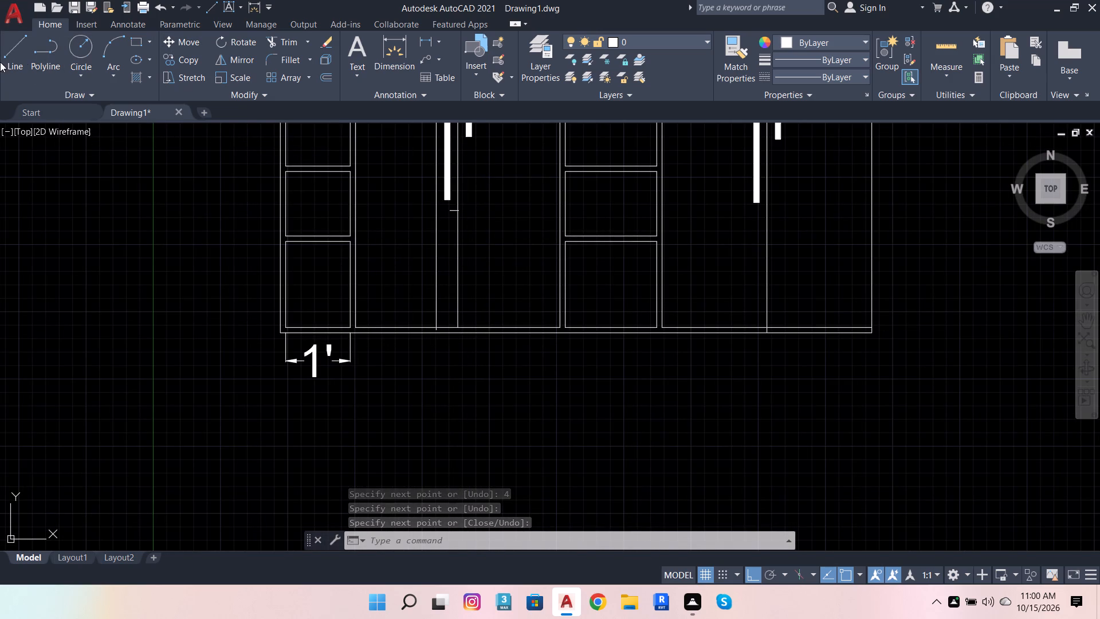
click(0, 62)
click(11, 54)
scroll(574, 190, up, 2)
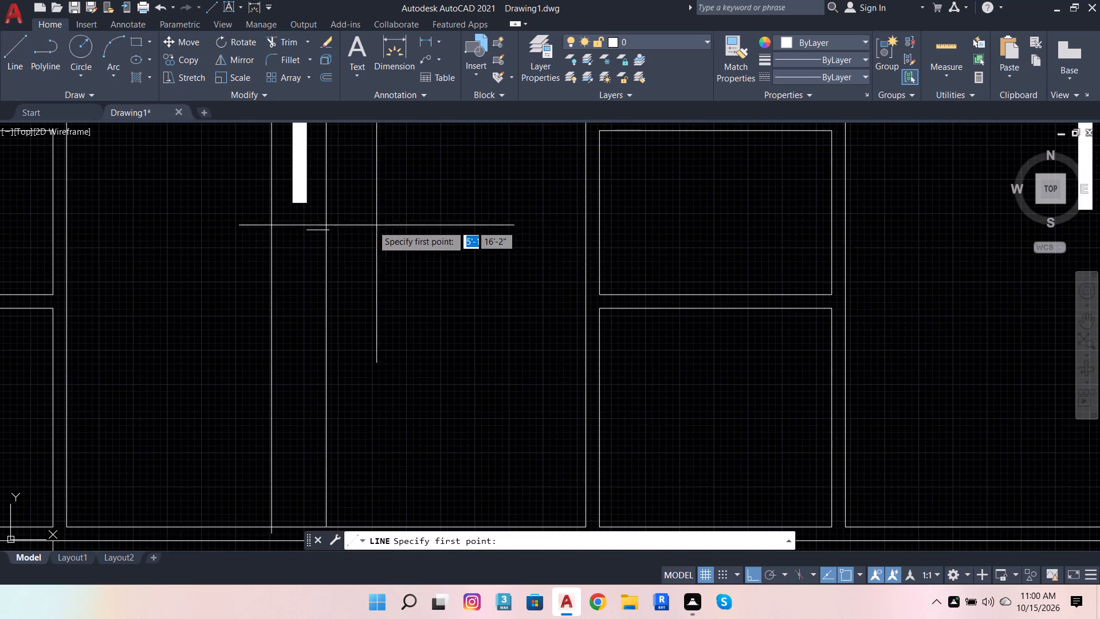
scroll(307, 229, up, 3)
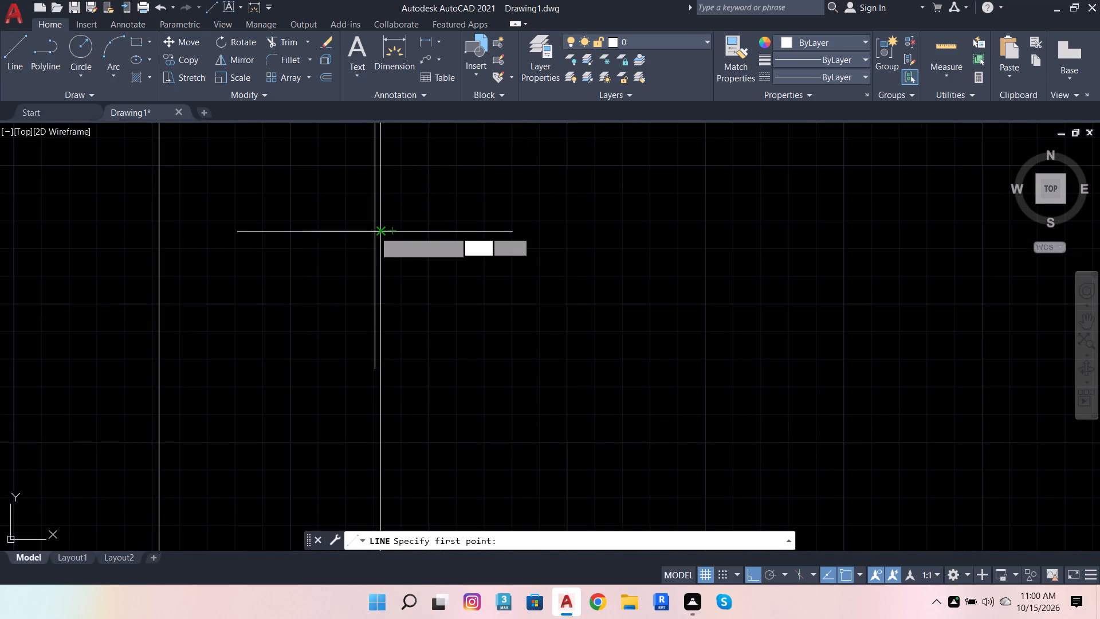
click(376, 230)
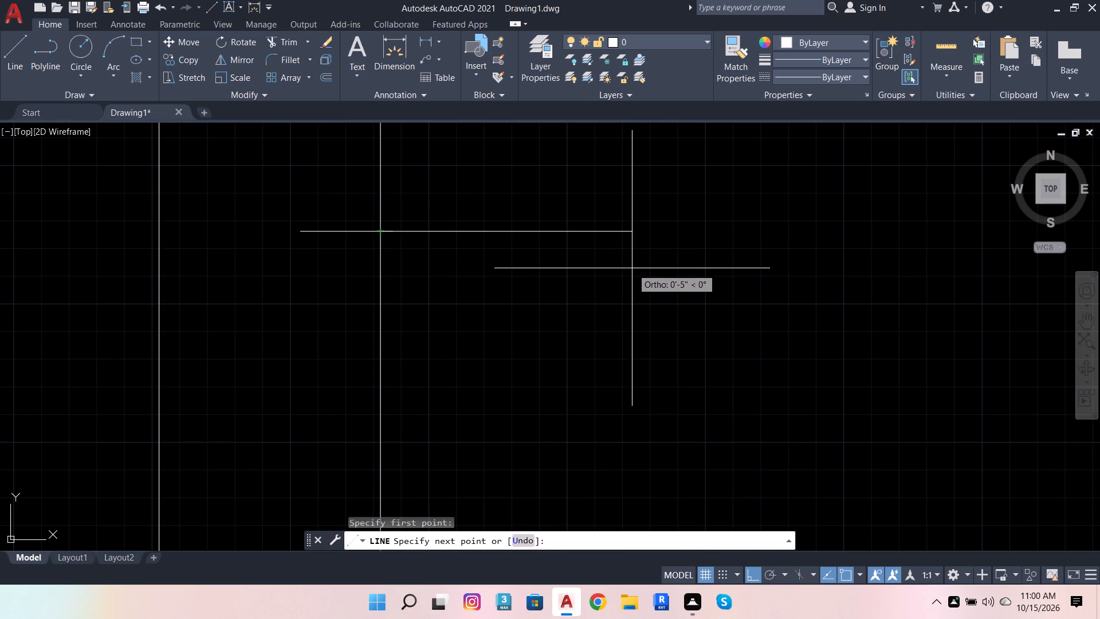
key(4)
key(Return)
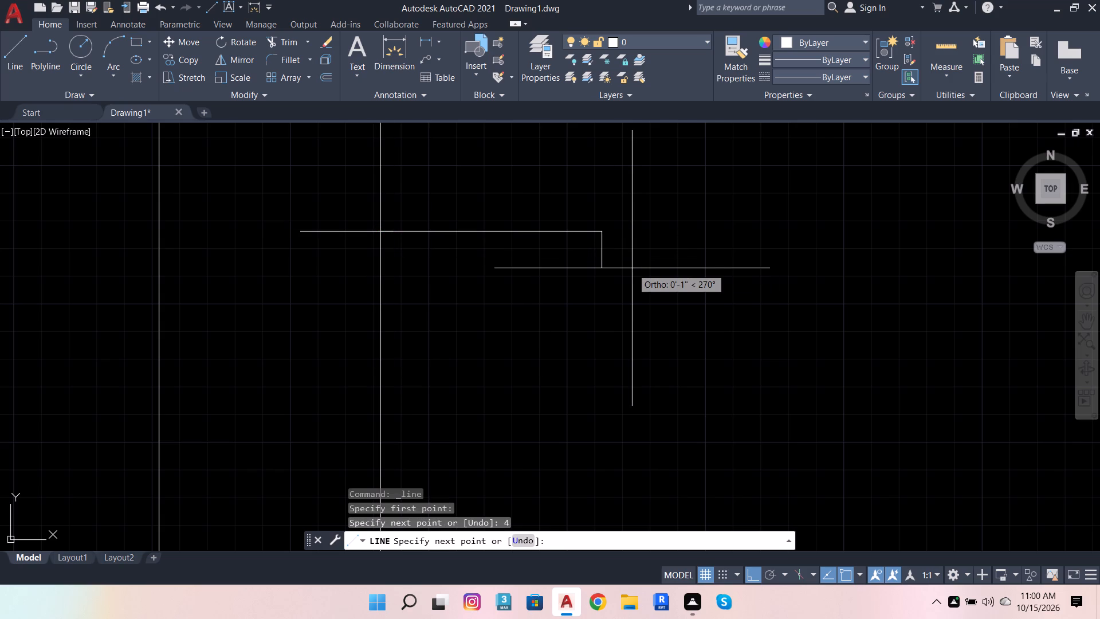
scroll(632, 268, down, 7)
scroll(650, 160, up, 2)
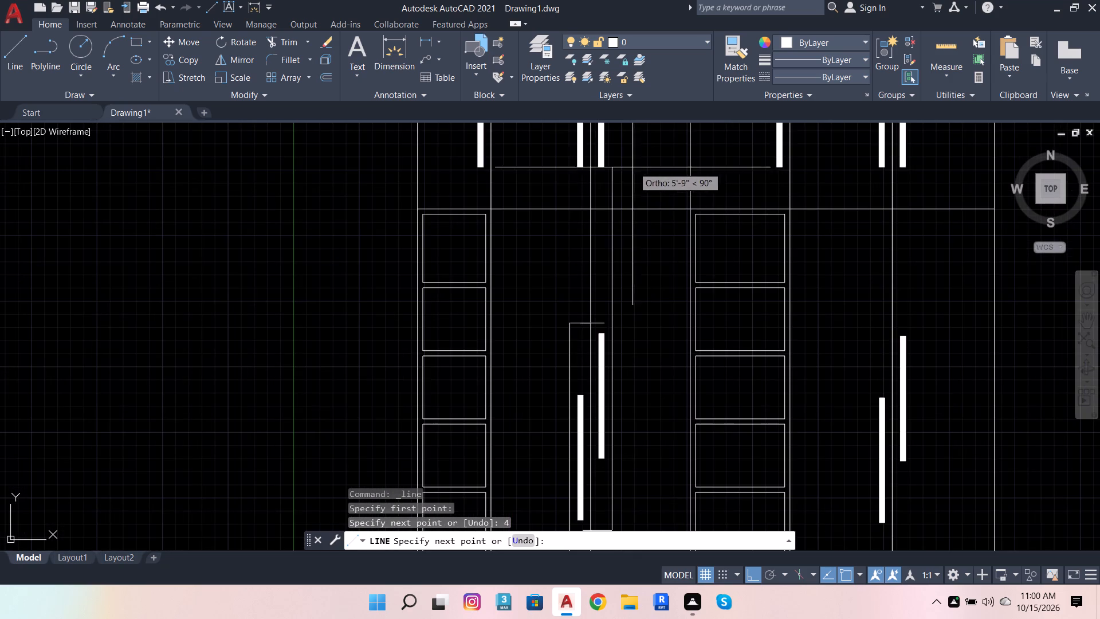
scroll(626, 201, up, 2)
click(626, 201)
key(space)
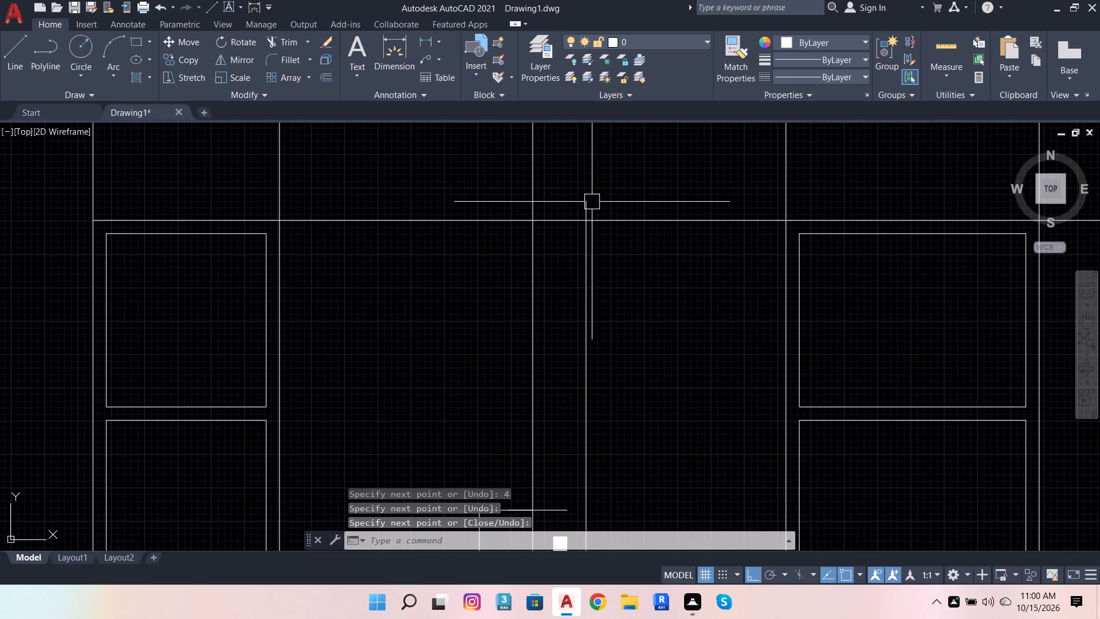
Erase the two short horizontal guide lines above and below the left door pair's long handles.
scroll(514, 538, down, 3)
scroll(647, 291, down, 3)
scroll(575, 417, up, 2)
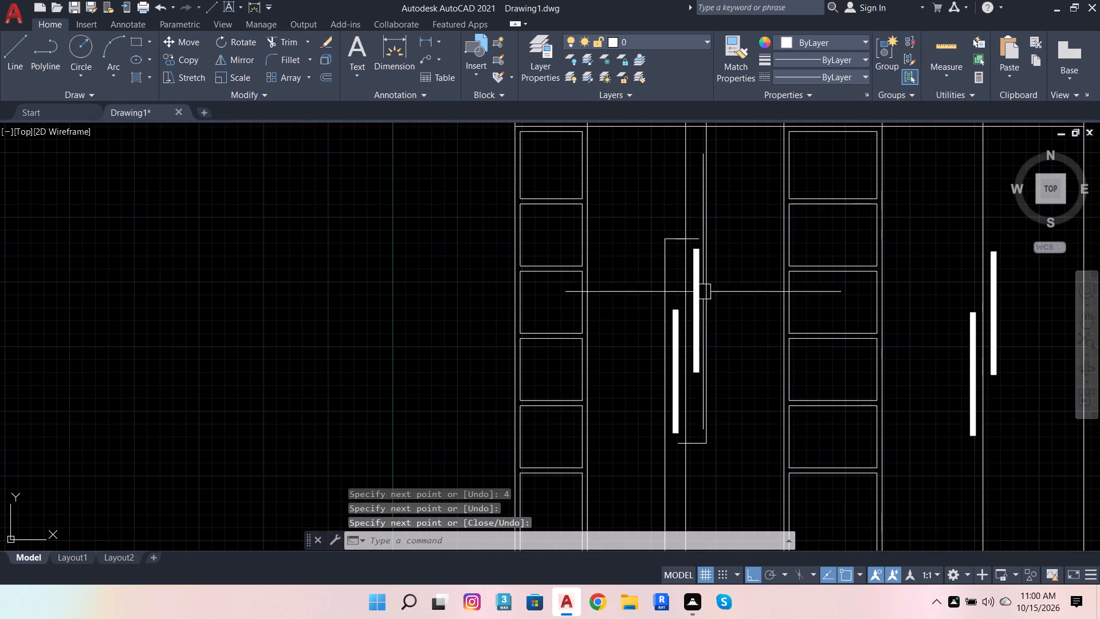
scroll(711, 221, up, 2)
click(671, 272)
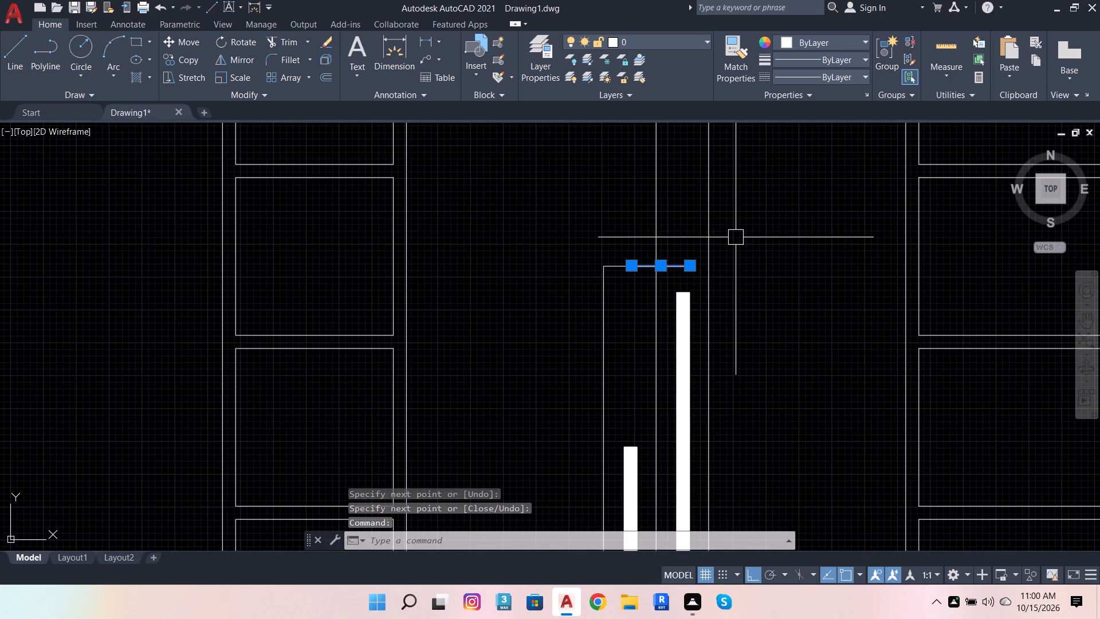
scroll(775, 224, down, 3)
scroll(748, 417, up, 3)
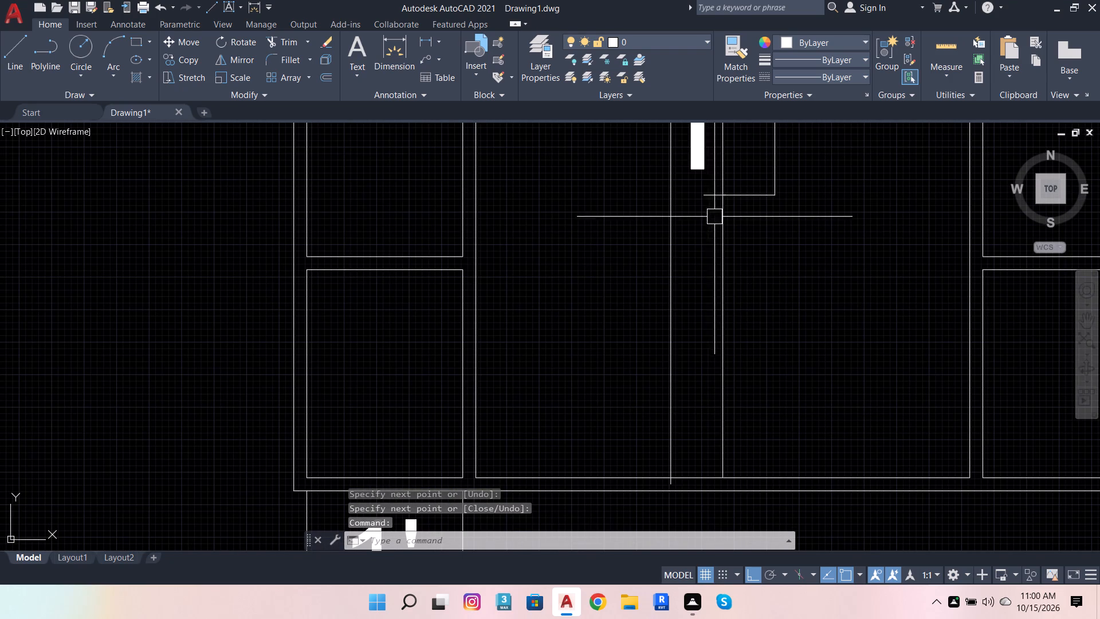
click(706, 201)
scroll(706, 330, down, 3)
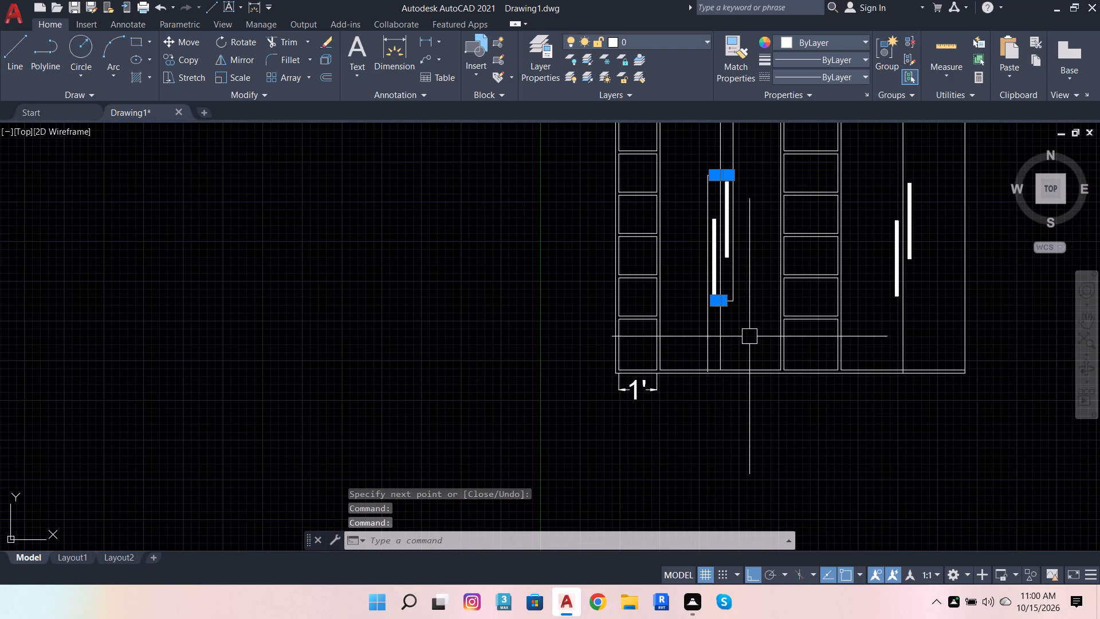
key(shift+Delete)
scroll(787, 228, down, 2)
scroll(775, 210, up, 3)
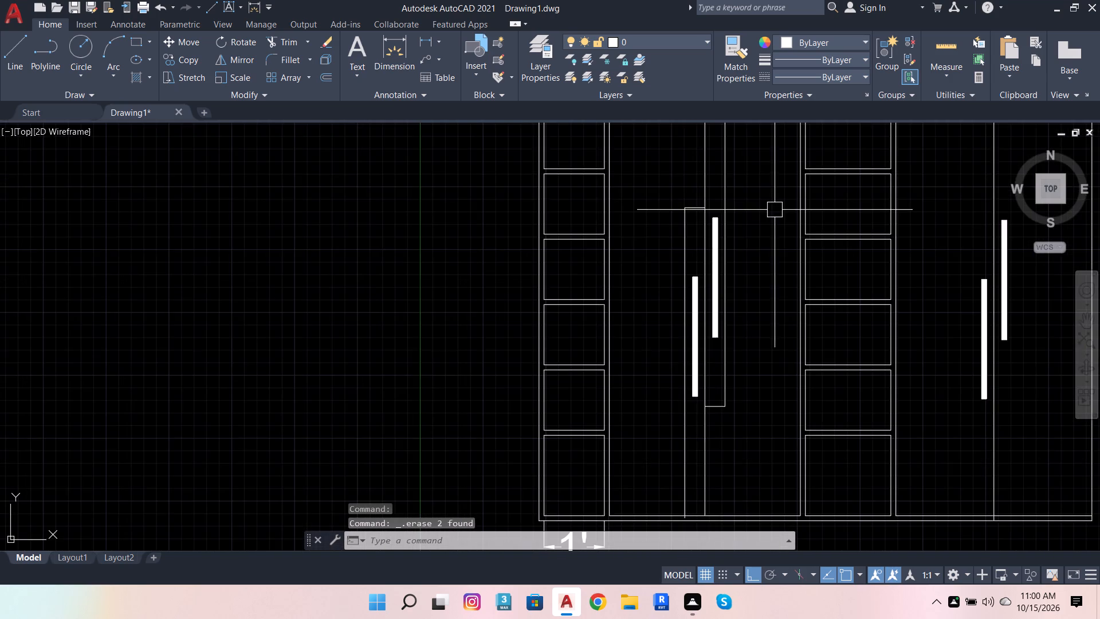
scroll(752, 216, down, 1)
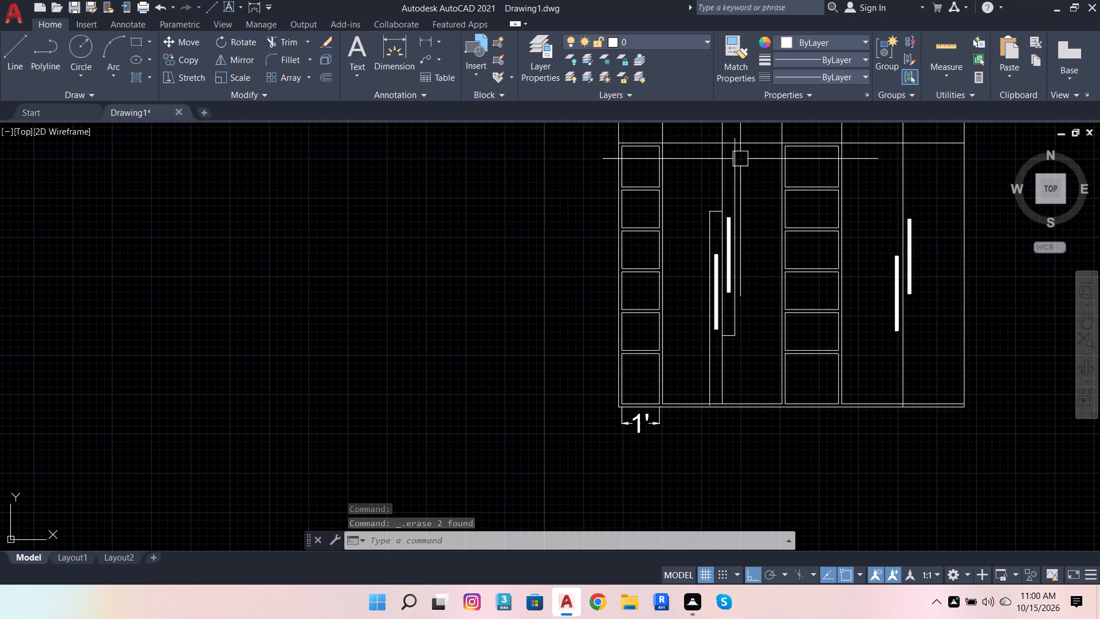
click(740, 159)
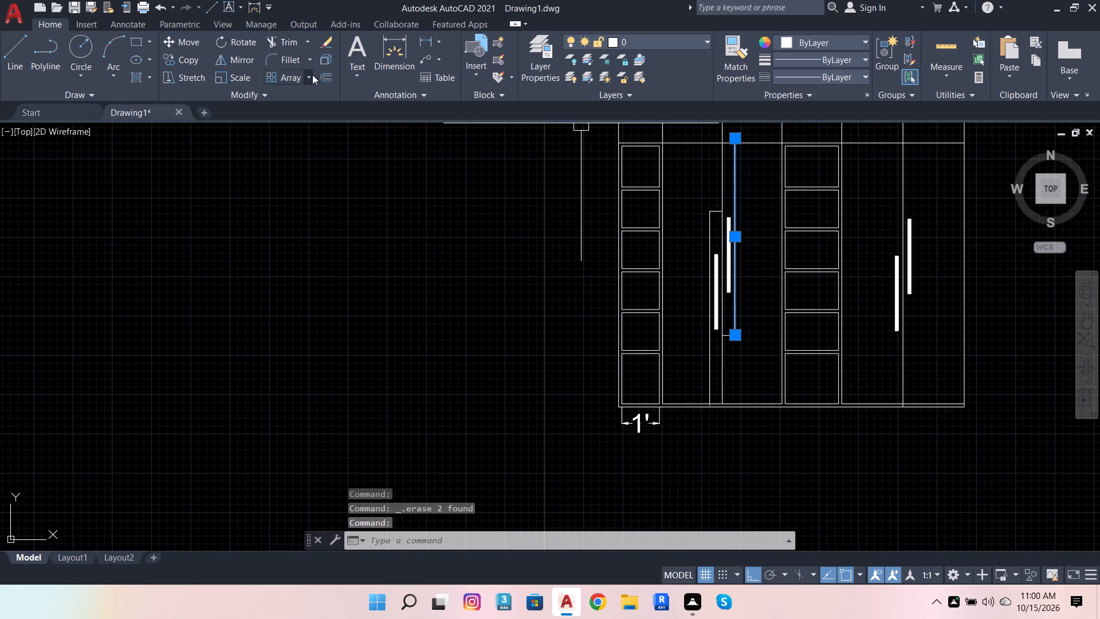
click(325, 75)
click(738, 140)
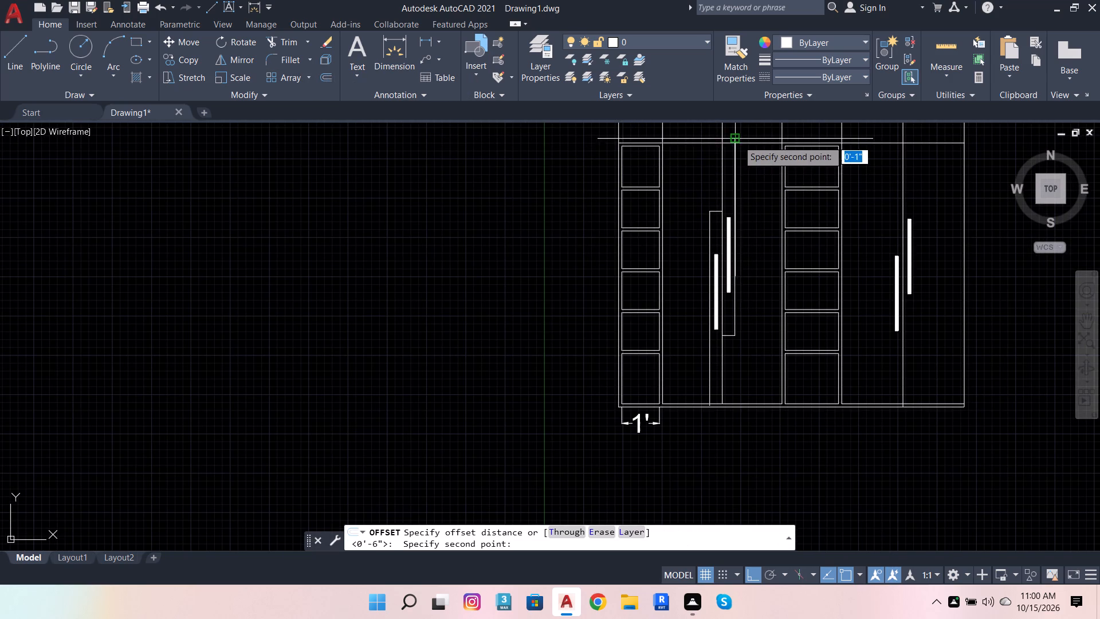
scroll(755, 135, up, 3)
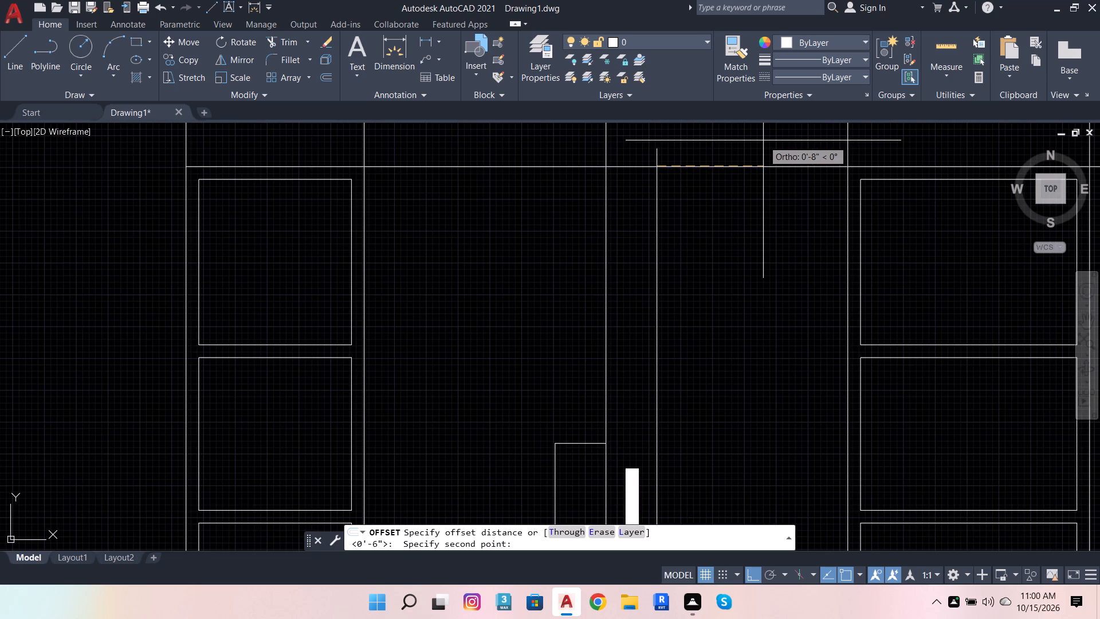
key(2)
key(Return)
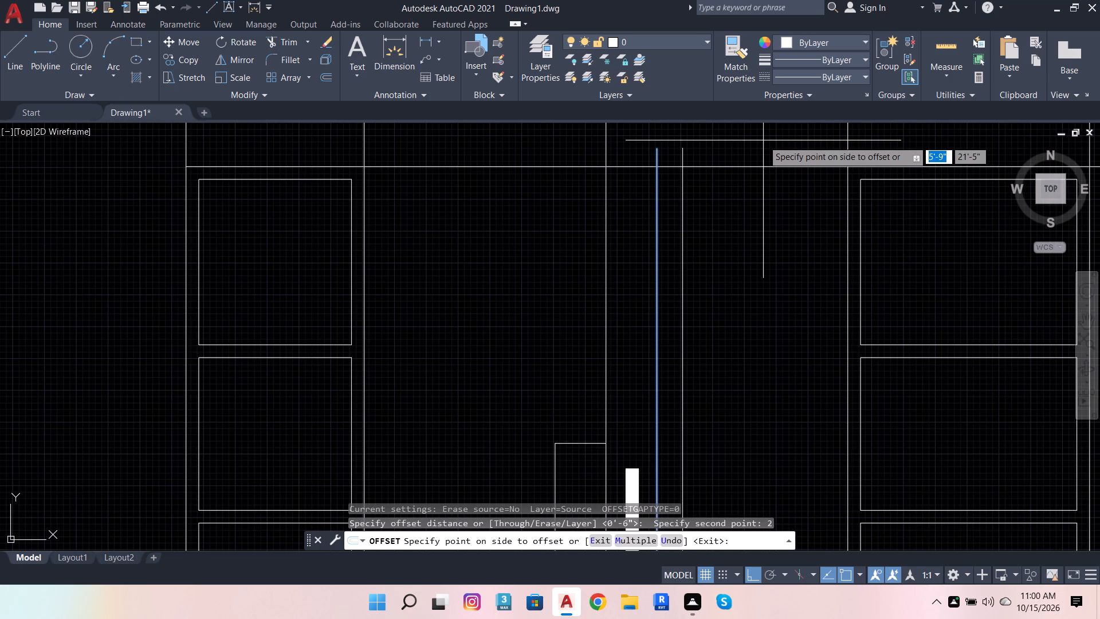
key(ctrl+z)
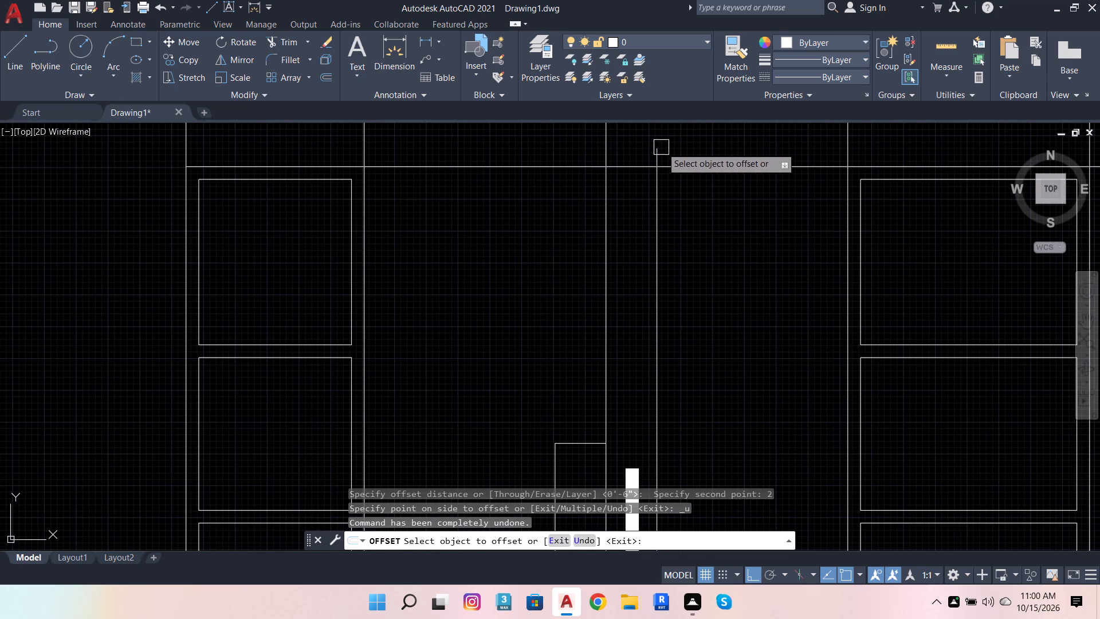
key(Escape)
Offset the vertical groove line beside the right long handle of the left door pair 1" to the right.
click(324, 73)
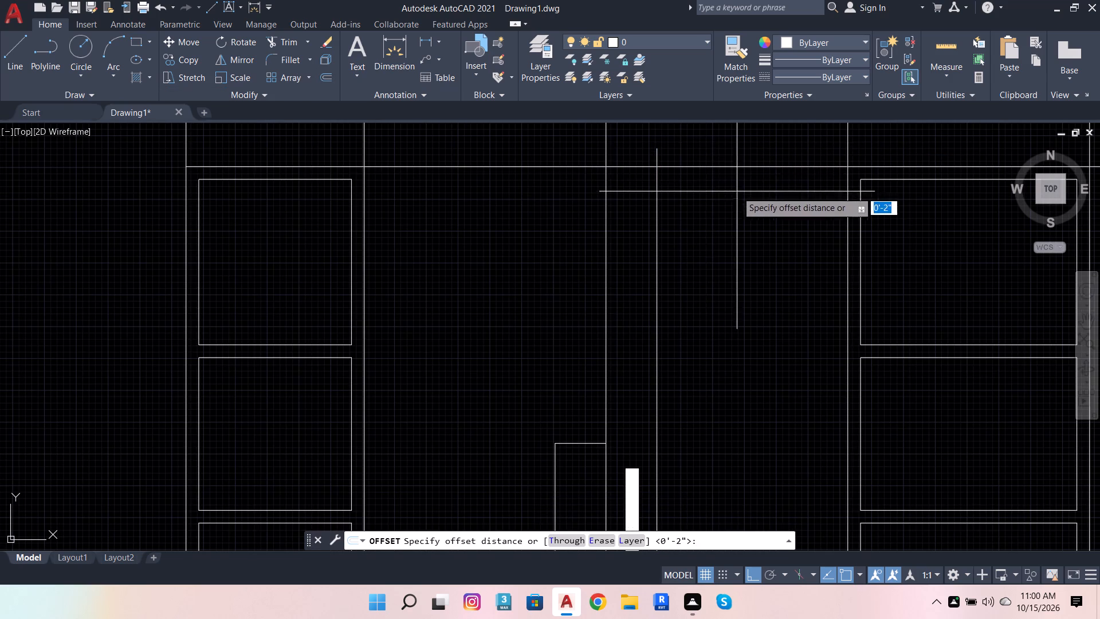
drag(658, 148, 671, 146)
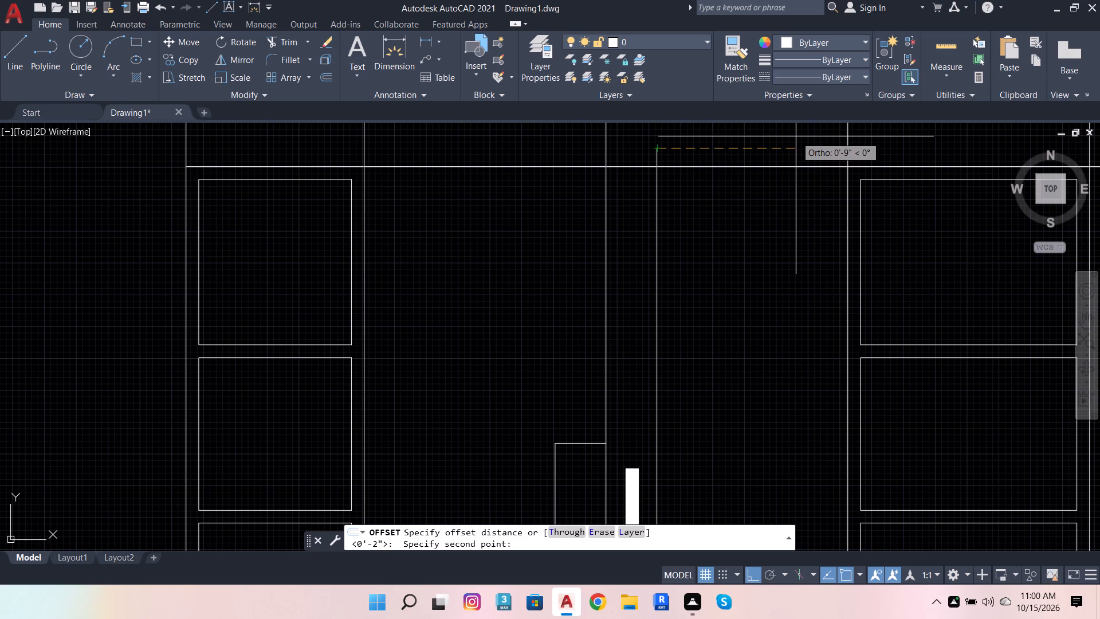
key(1)
key(Return)
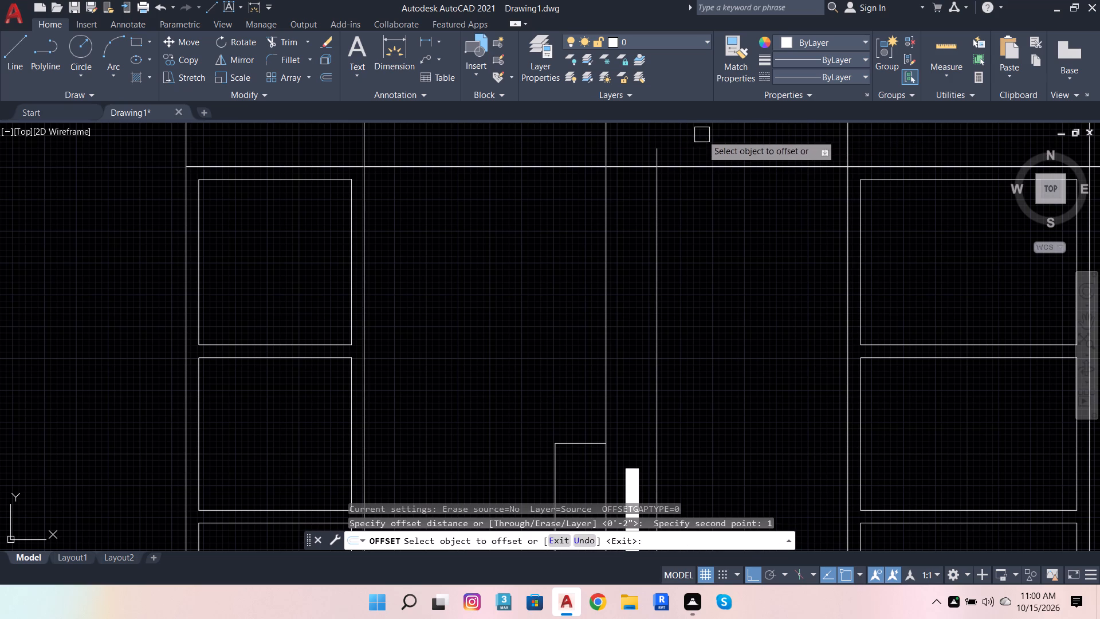
click(651, 150)
click(765, 134)
Offset the newest vertical line successively to the right at 1" spacing, adding five more groove lines as in the reference.
scroll(341, 214, down, 4)
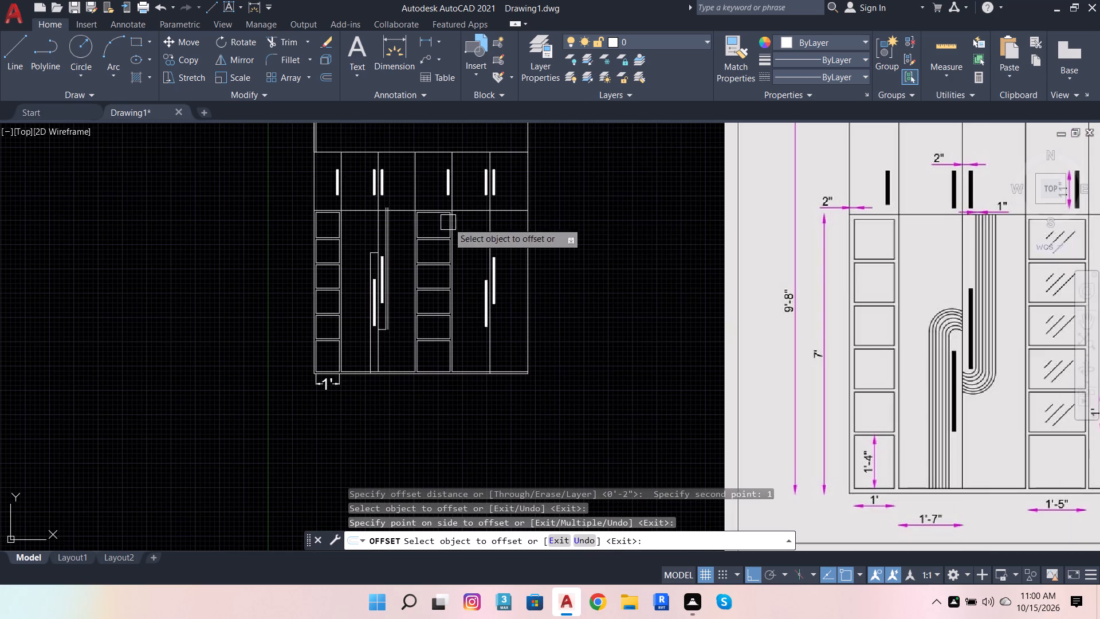
scroll(996, 191, up, 4)
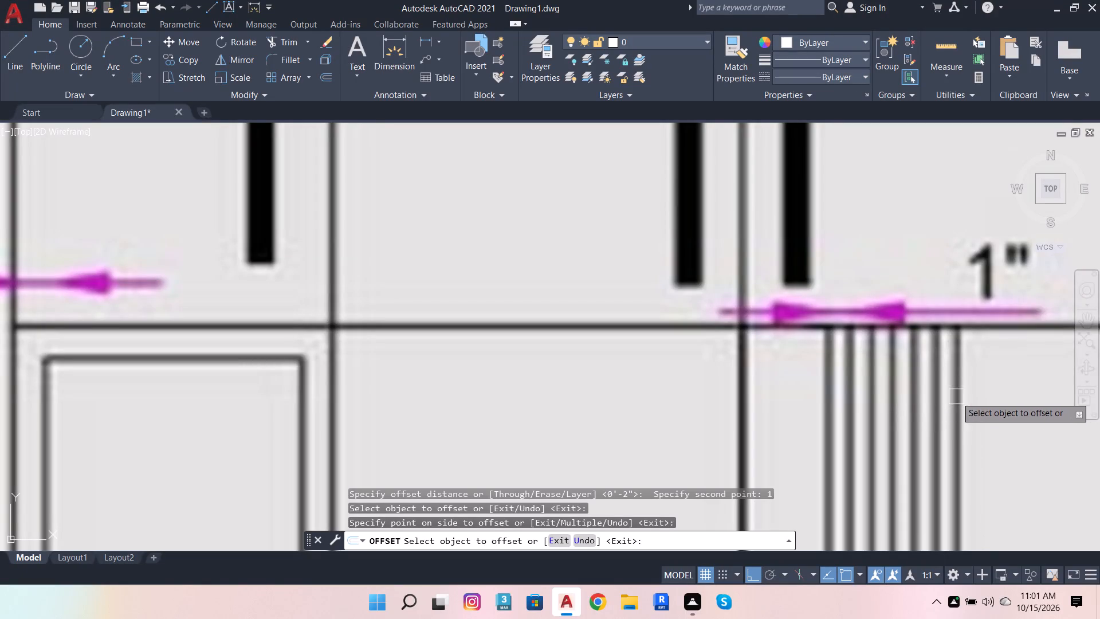
scroll(1004, 340, down, 6)
scroll(791, 372, up, 4)
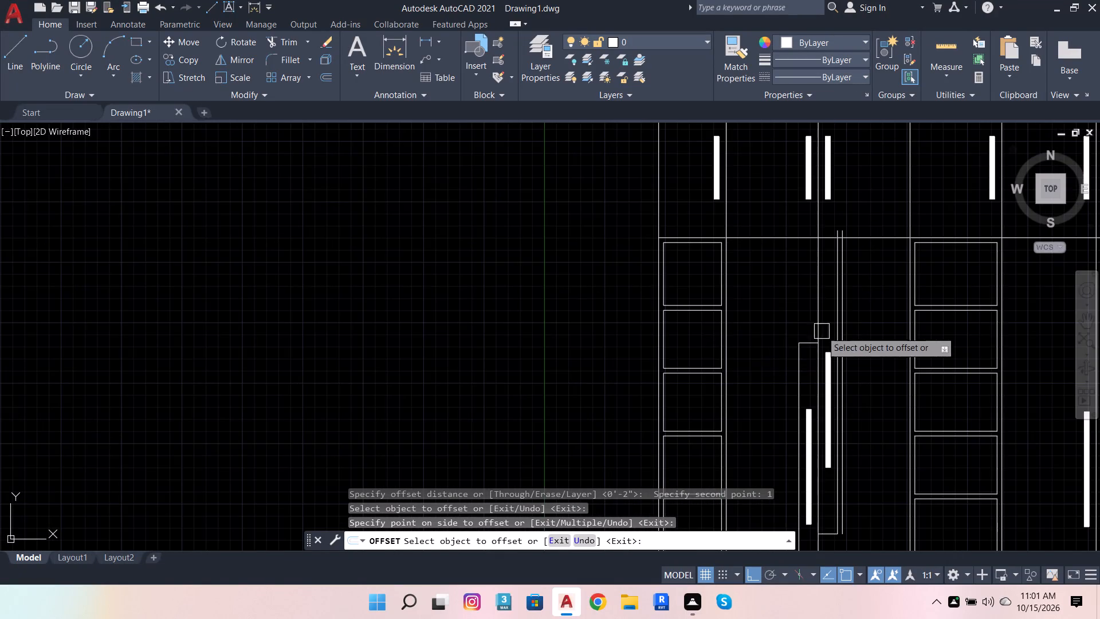
scroll(881, 312, up, 3)
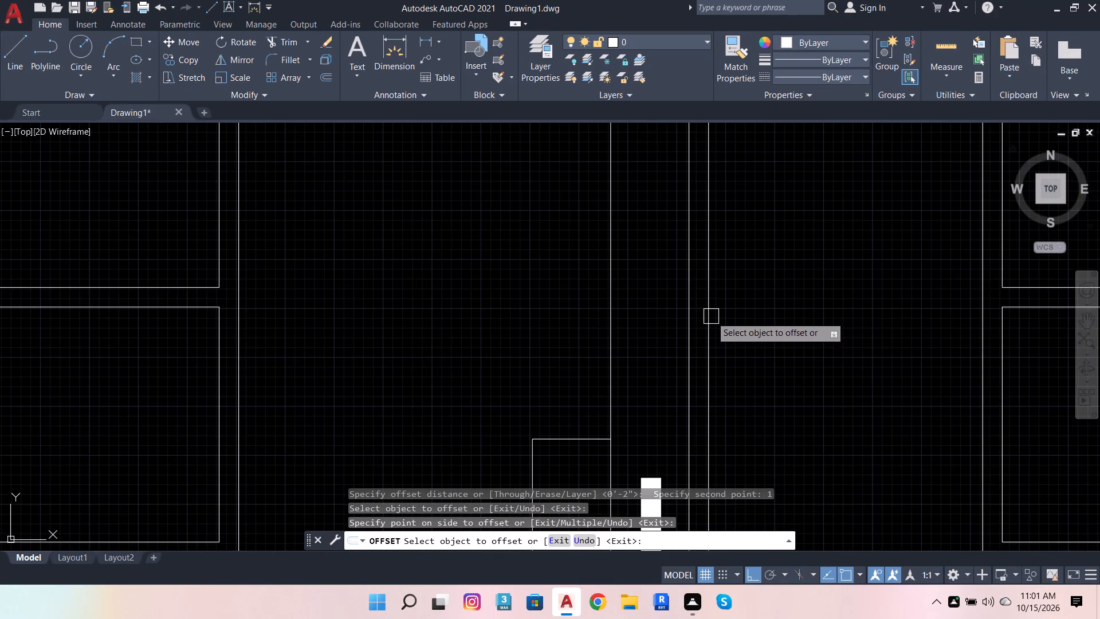
click(708, 315)
click(795, 312)
drag(722, 315, 730, 315)
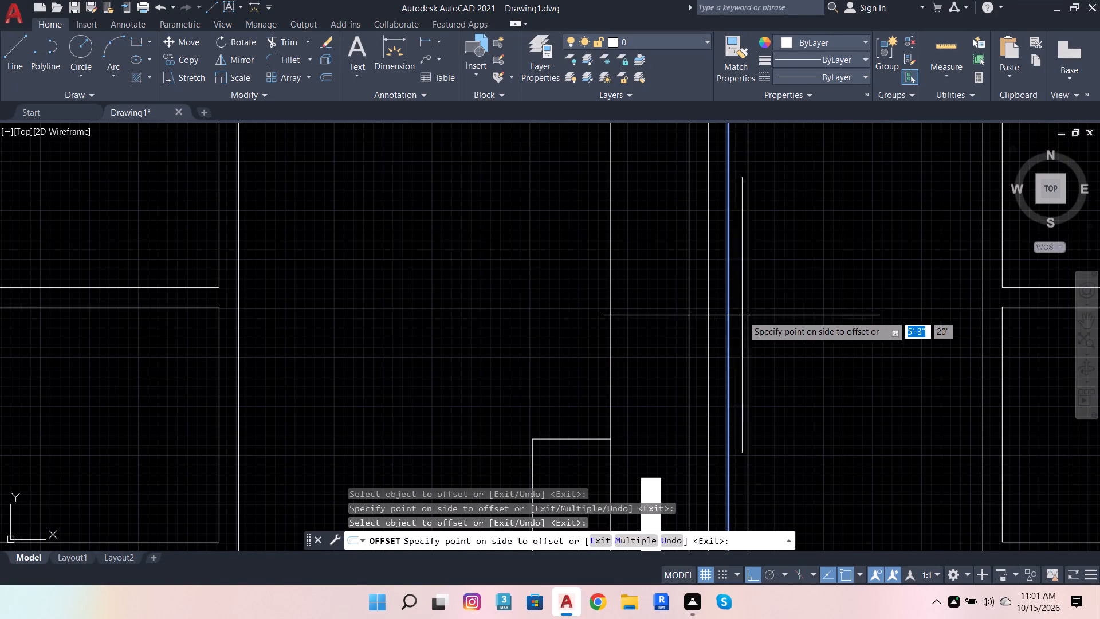
click(813, 308)
drag(748, 321, 753, 324)
click(800, 327)
click(769, 327)
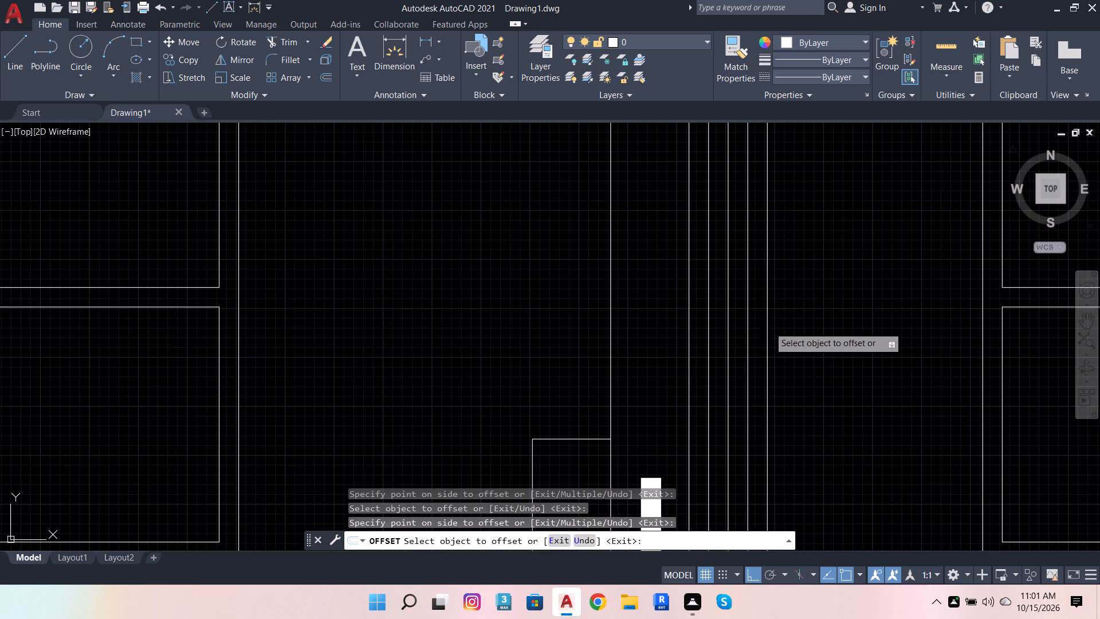
click(827, 320)
click(787, 322)
click(842, 318)
Offset the vertical groove line beside the left long handle successively to the left at 1" spacing, making six copies.
scroll(774, 278, down, 2)
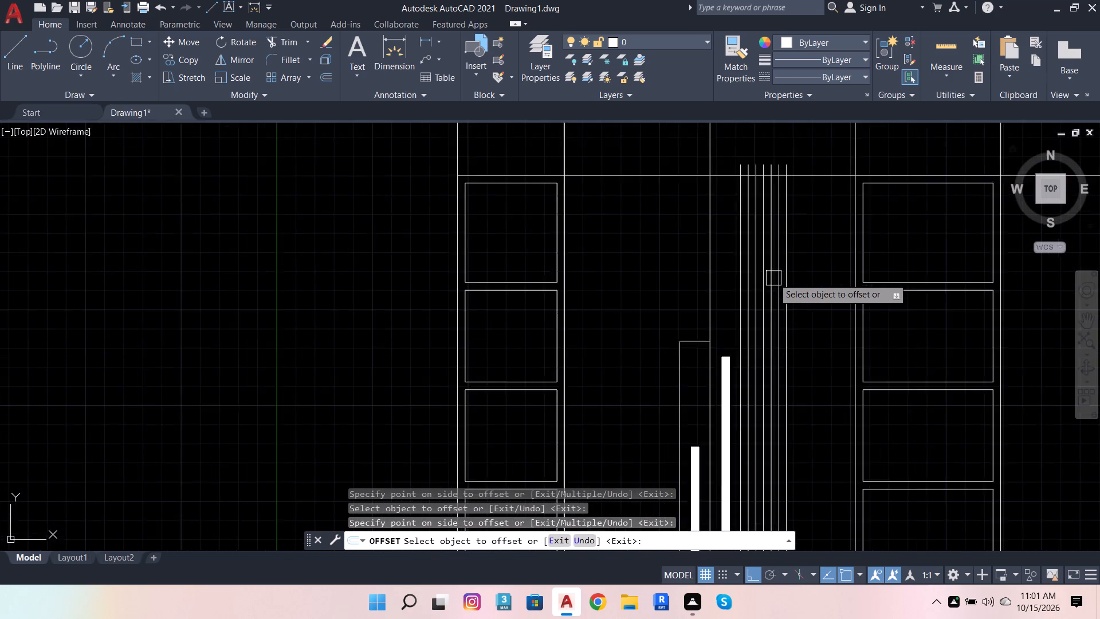
scroll(773, 278, down, 2)
scroll(742, 410, up, 3)
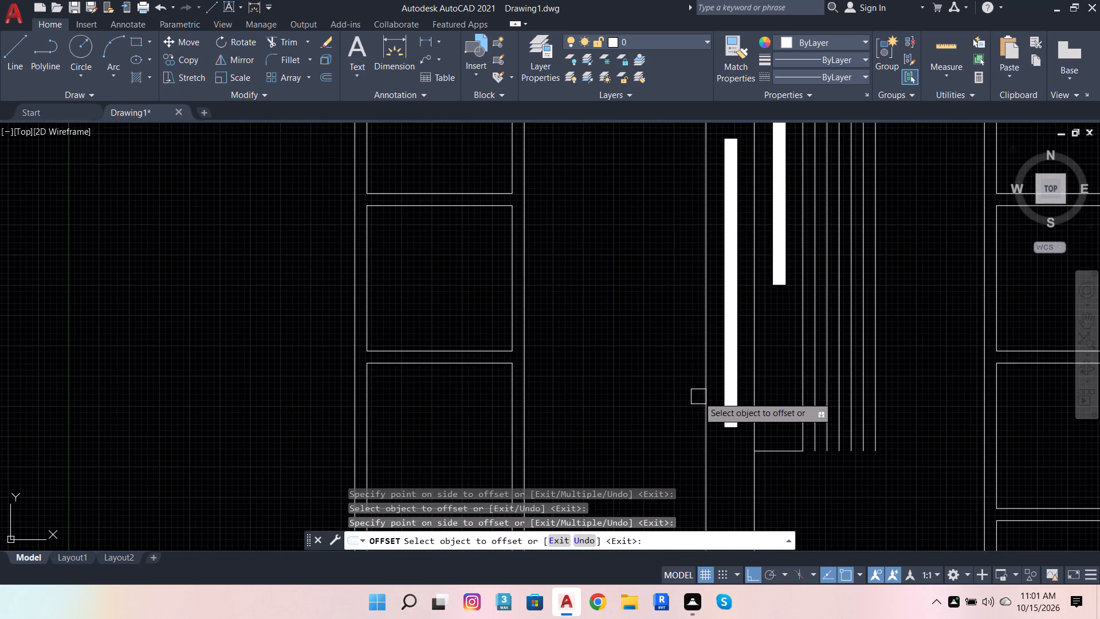
click(701, 386)
click(652, 382)
click(683, 372)
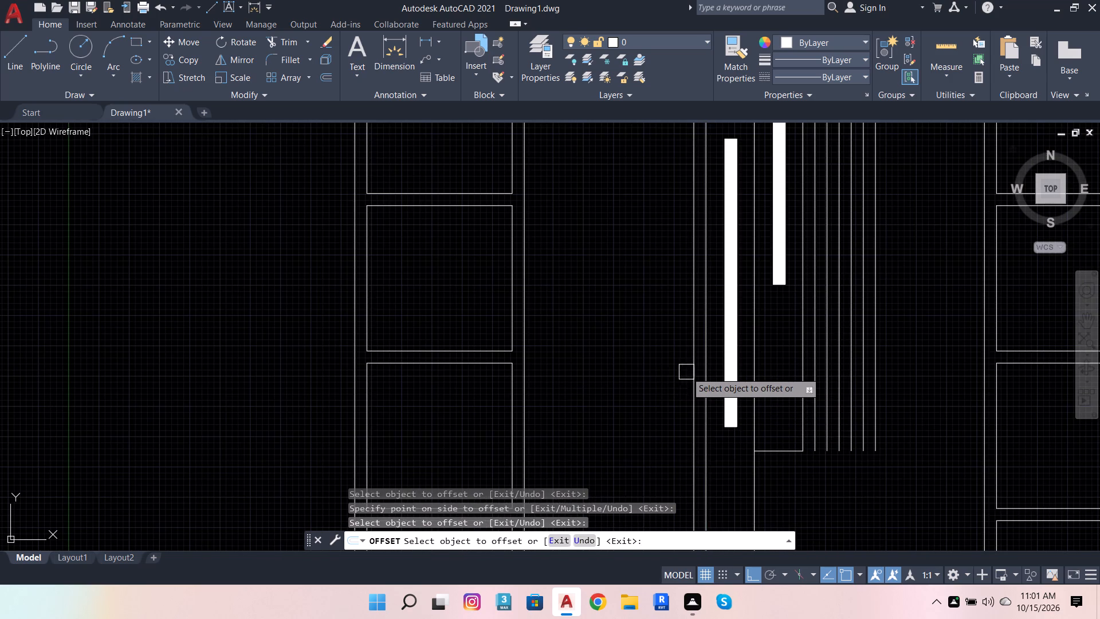
click(691, 370)
click(666, 369)
click(677, 362)
click(645, 363)
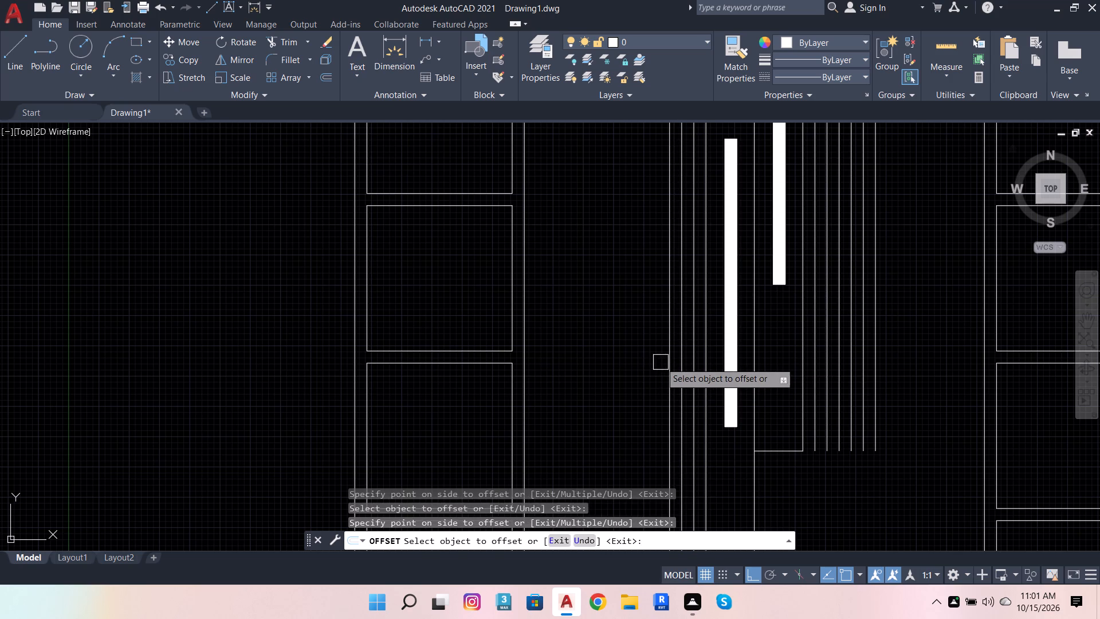
click(663, 362)
click(645, 362)
click(656, 367)
click(635, 367)
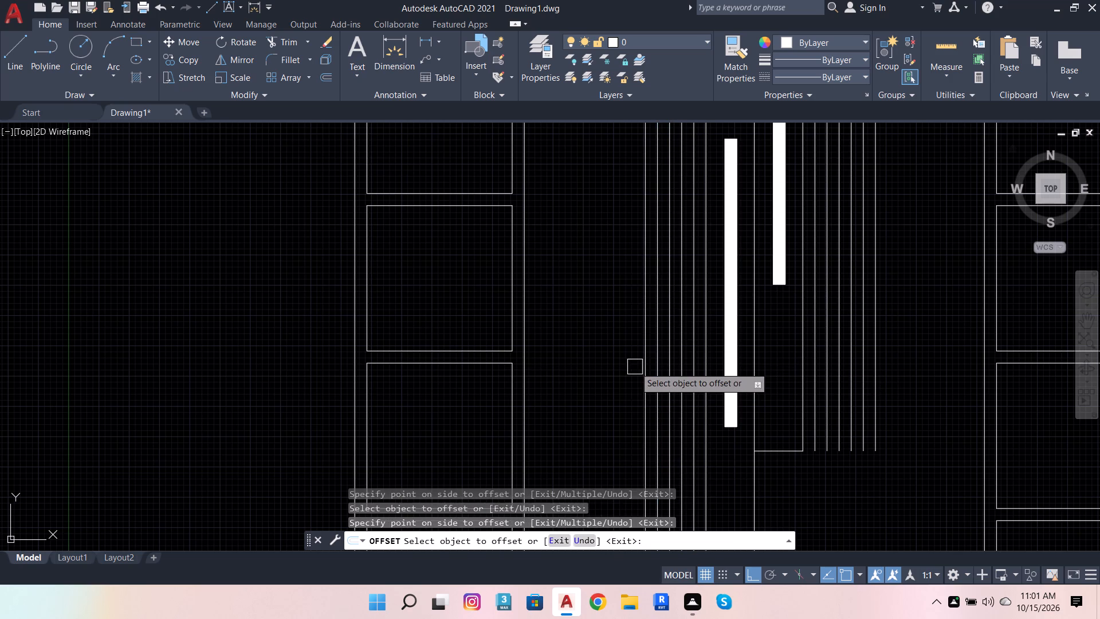
click(642, 364)
click(602, 364)
Offset the short horizontal line above the left groove's top successively upward at 1" spacing, making five copies.
scroll(687, 372, down, 2)
scroll(691, 227, up, 2)
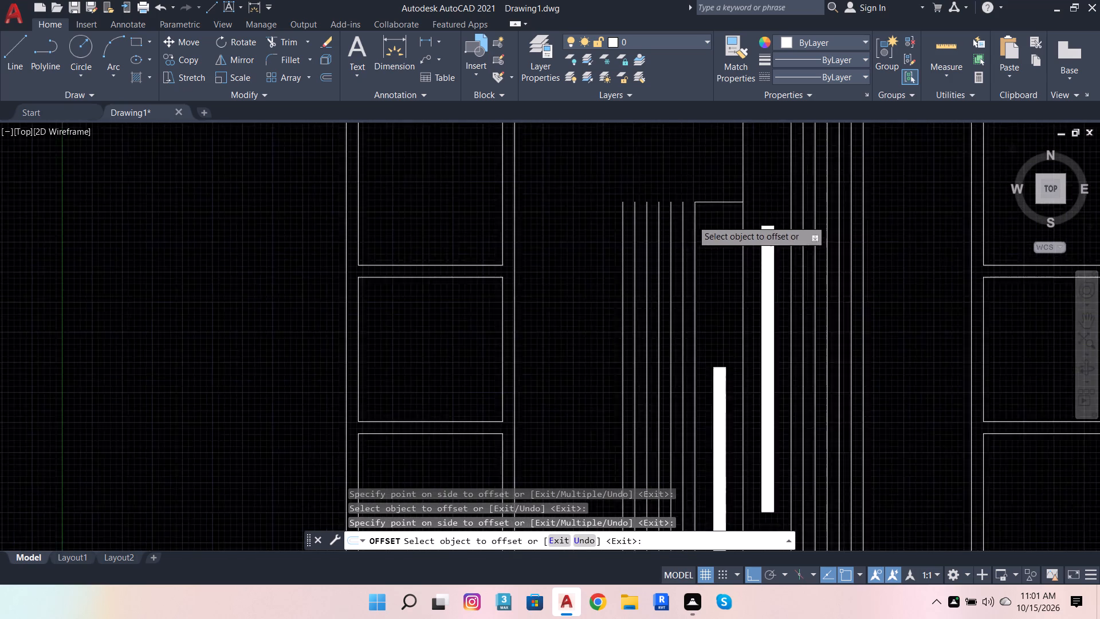
scroll(692, 219, up, 1)
click(716, 185)
click(716, 150)
click(716, 169)
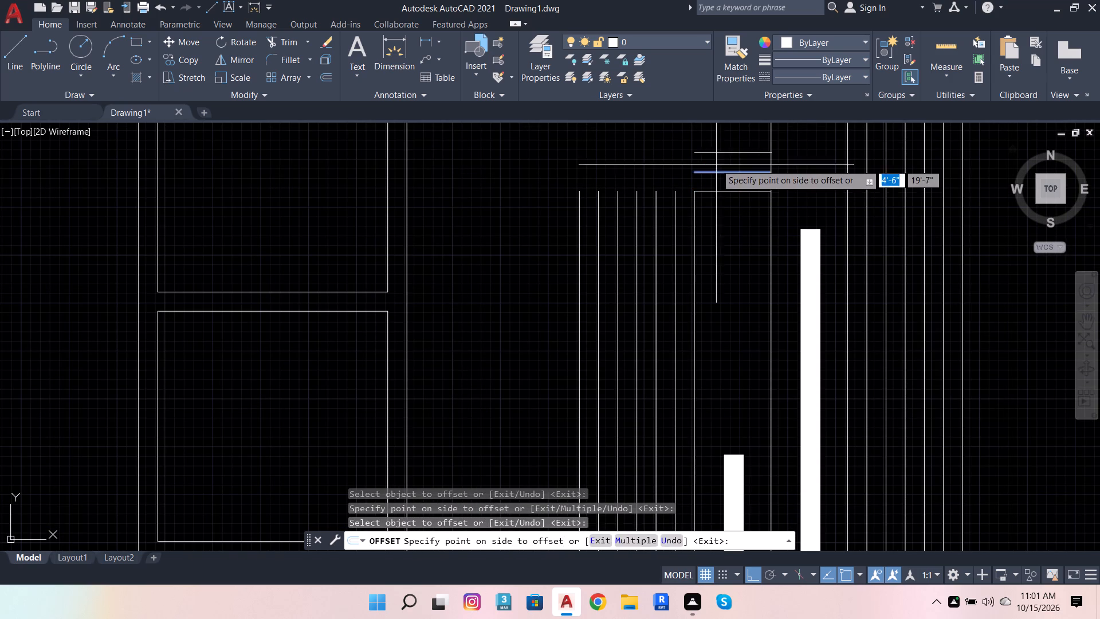
click(713, 143)
scroll(697, 292, down, 2)
scroll(709, 231, up, 3)
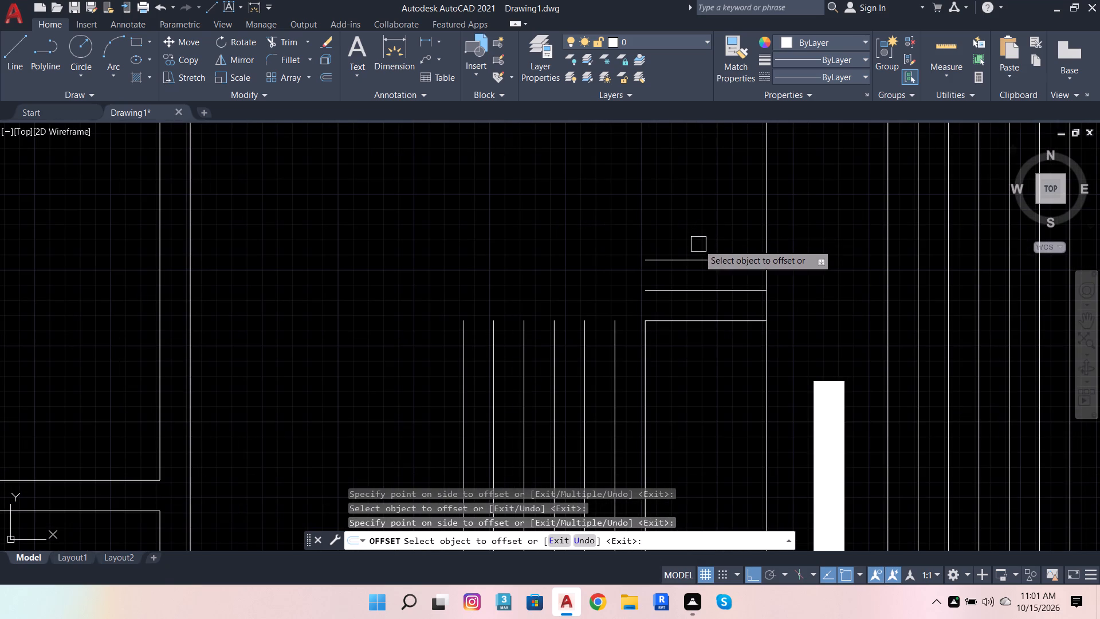
click(698, 256)
click(694, 233)
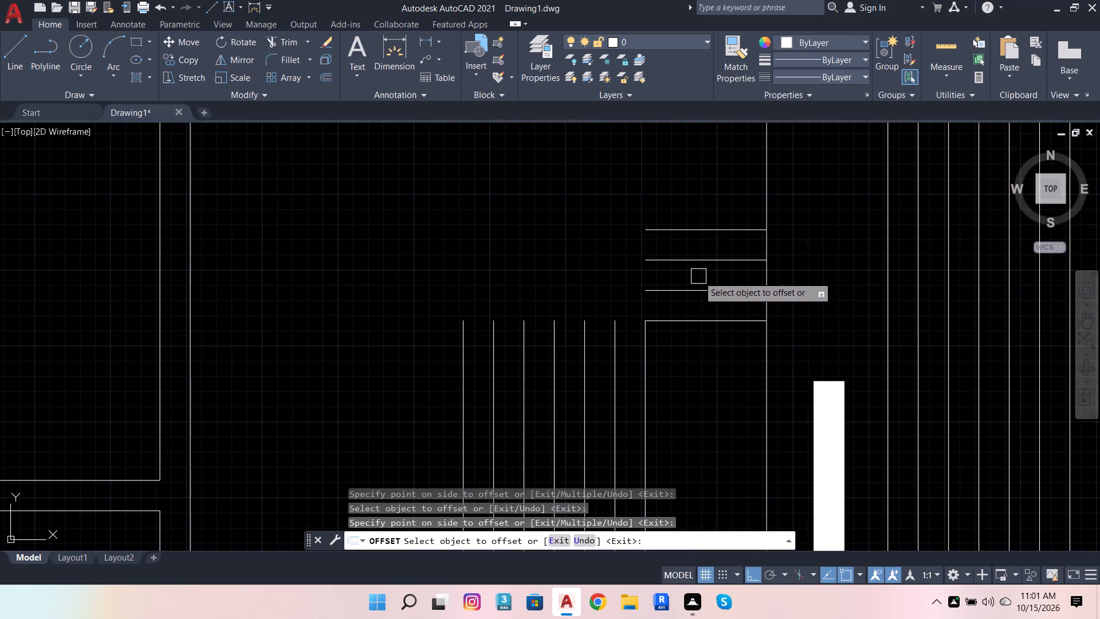
click(688, 231)
click(690, 198)
click(698, 203)
click(705, 162)
Offset the short horizontal line at the right groove's bottom successively downward at 1" spacing, making six copies.
scroll(670, 270, down, 3)
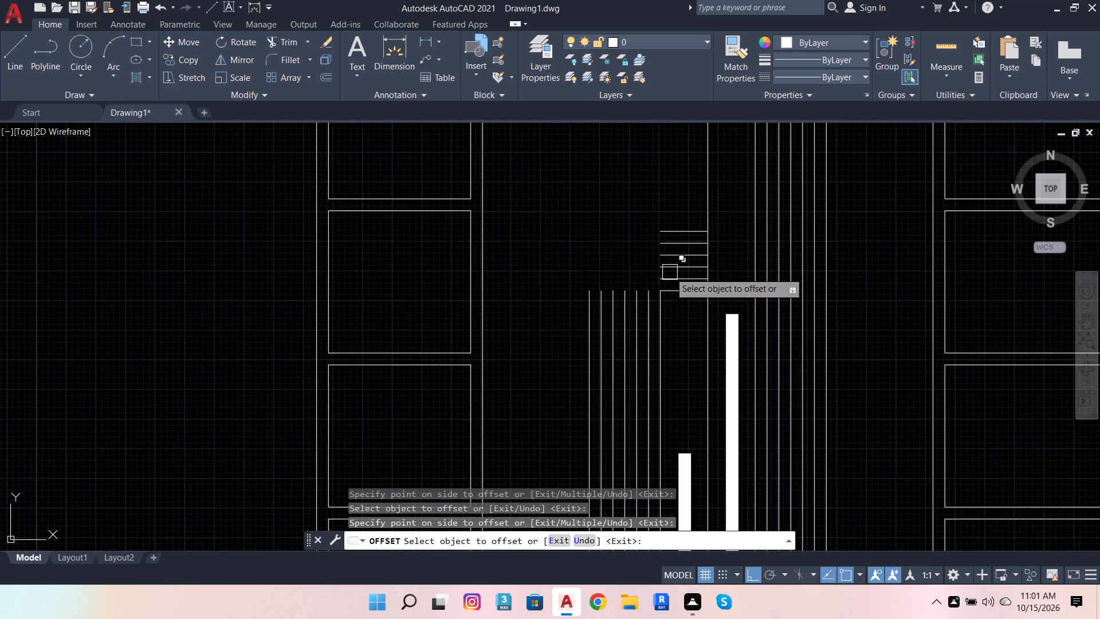
scroll(670, 273, down, 3)
scroll(697, 347, up, 5)
click(610, 330)
click(603, 376)
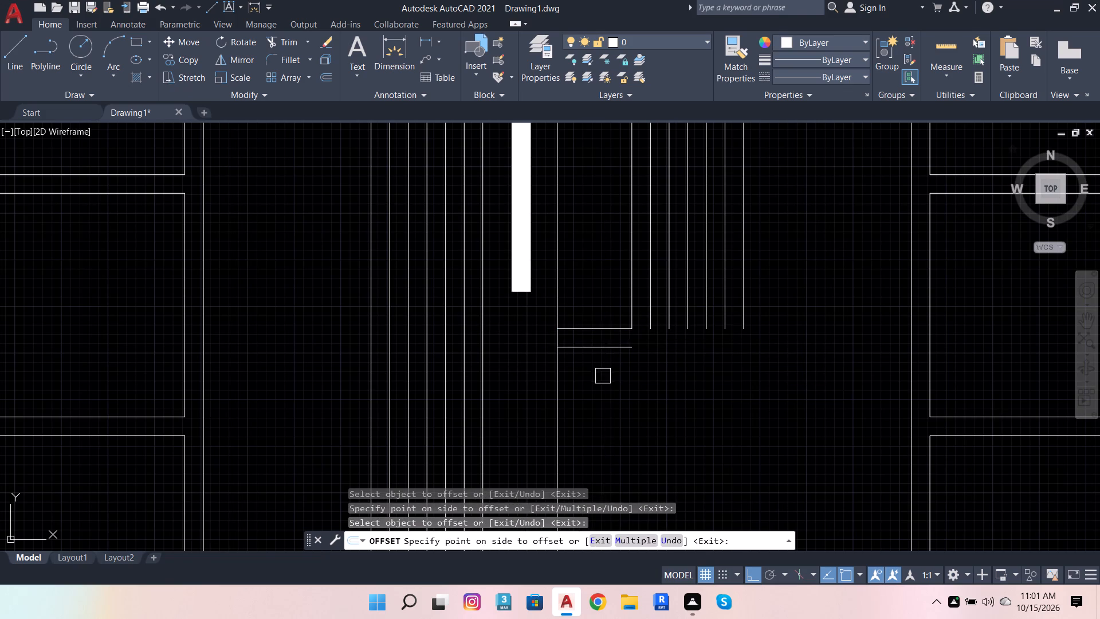
click(605, 344)
click(601, 389)
click(608, 367)
click(603, 403)
click(603, 383)
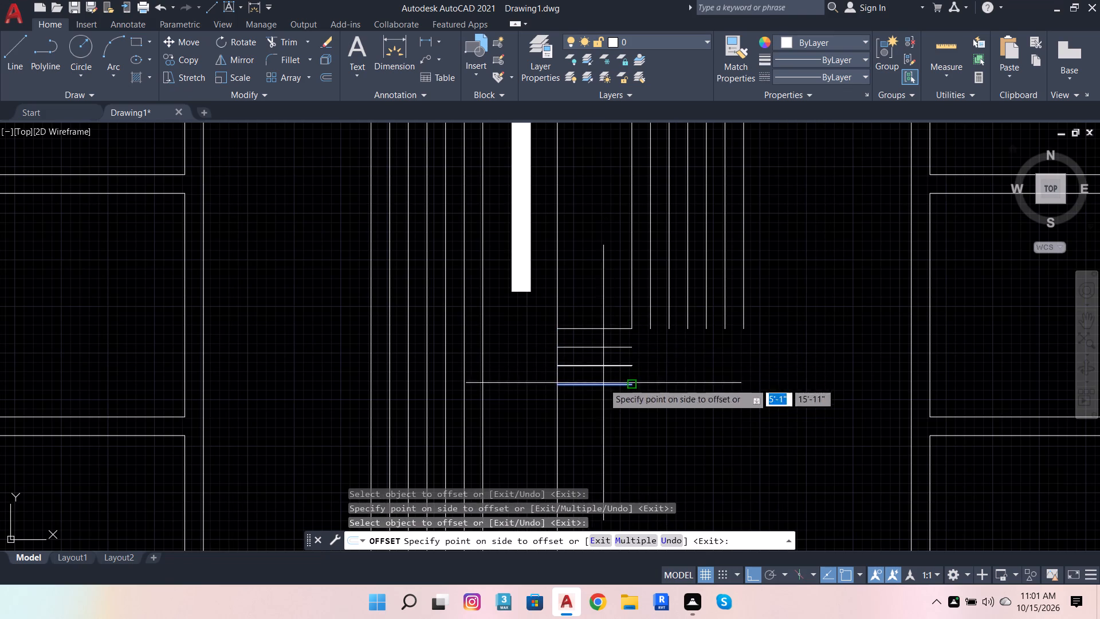
click(595, 415)
click(600, 404)
click(593, 440)
click(600, 422)
click(594, 450)
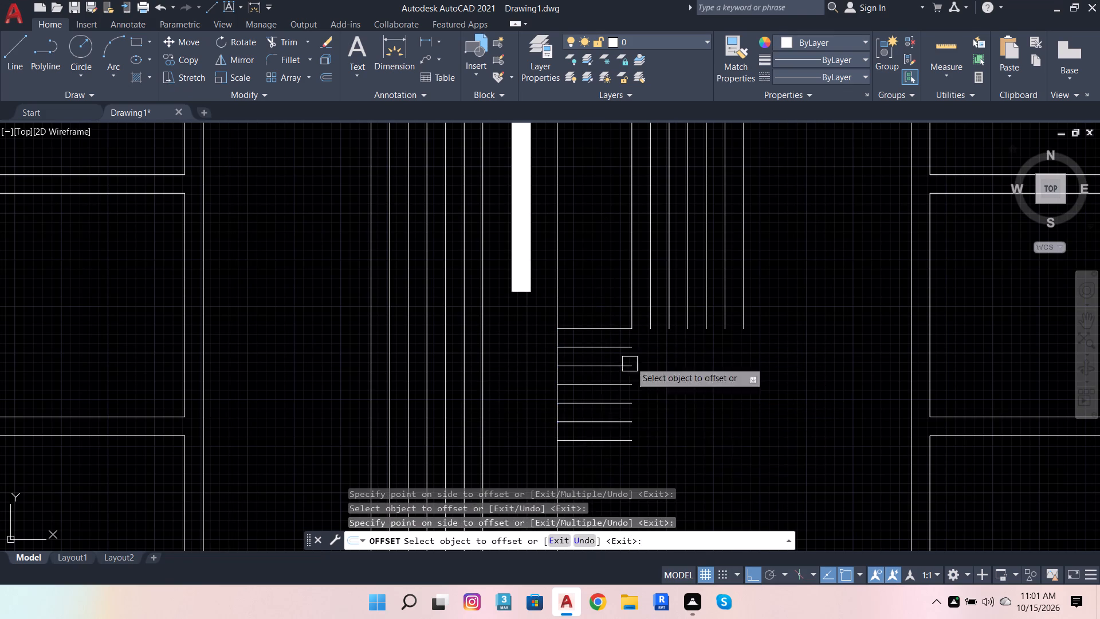
scroll(634, 335, down, 3)
scroll(655, 377, up, 1)
scroll(457, 320, down, 3)
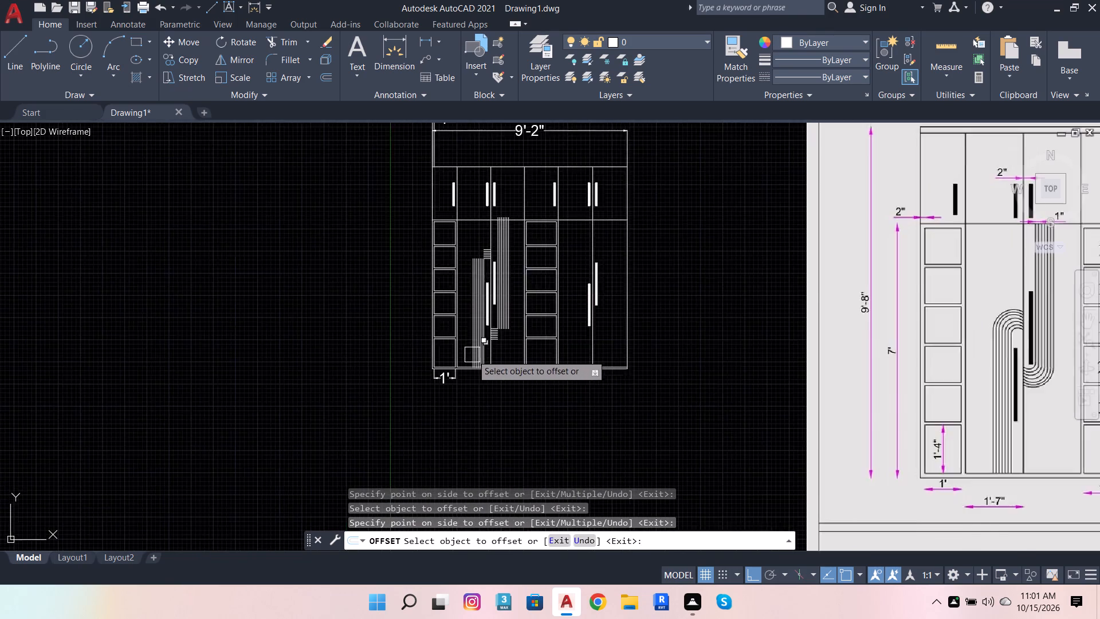
scroll(472, 355, down, 1)
key(Escape)
key(Escape)
Draw a three-point arc from the divider end of the right groove's bottom line through its right end, ending above between the second and third groove lines.
scroll(485, 338, up, 3)
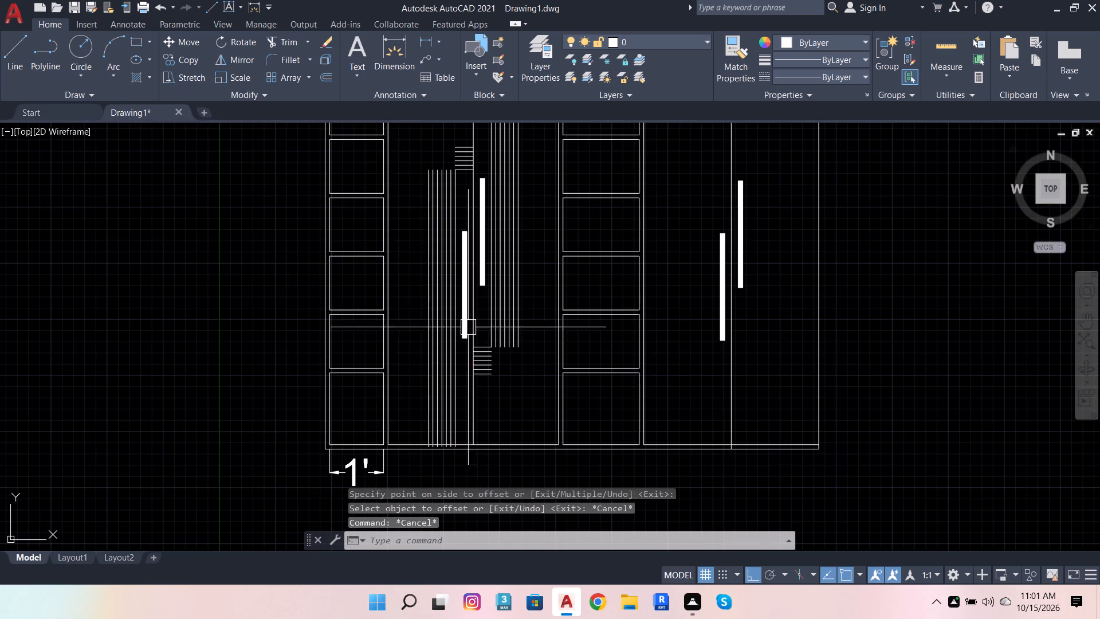
click(101, 44)
scroll(442, 348, up, 4)
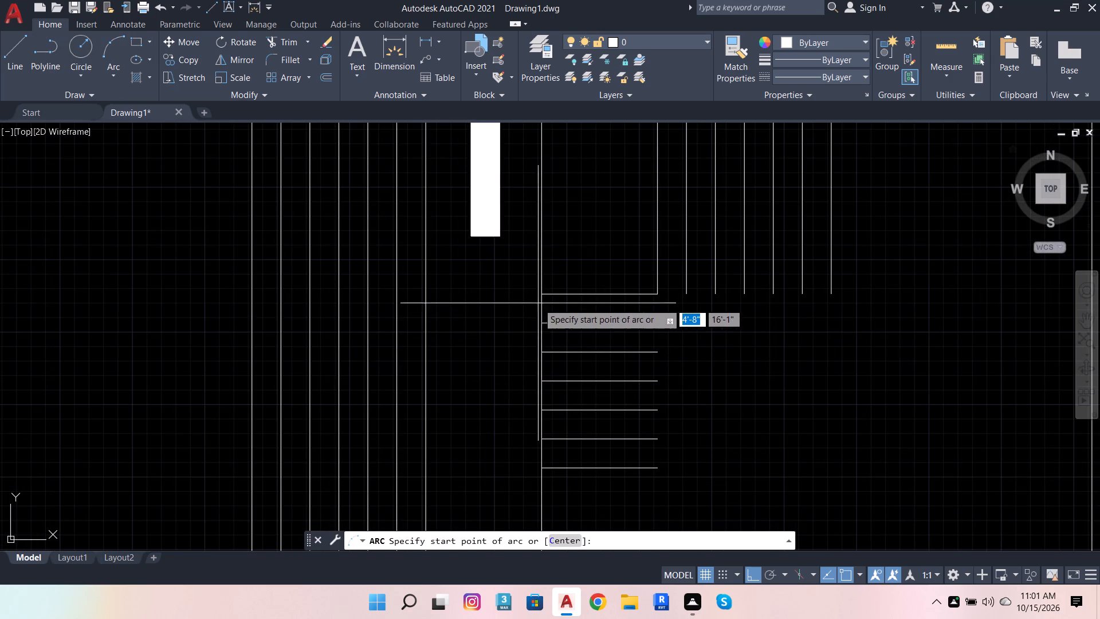
click(546, 291)
click(662, 297)
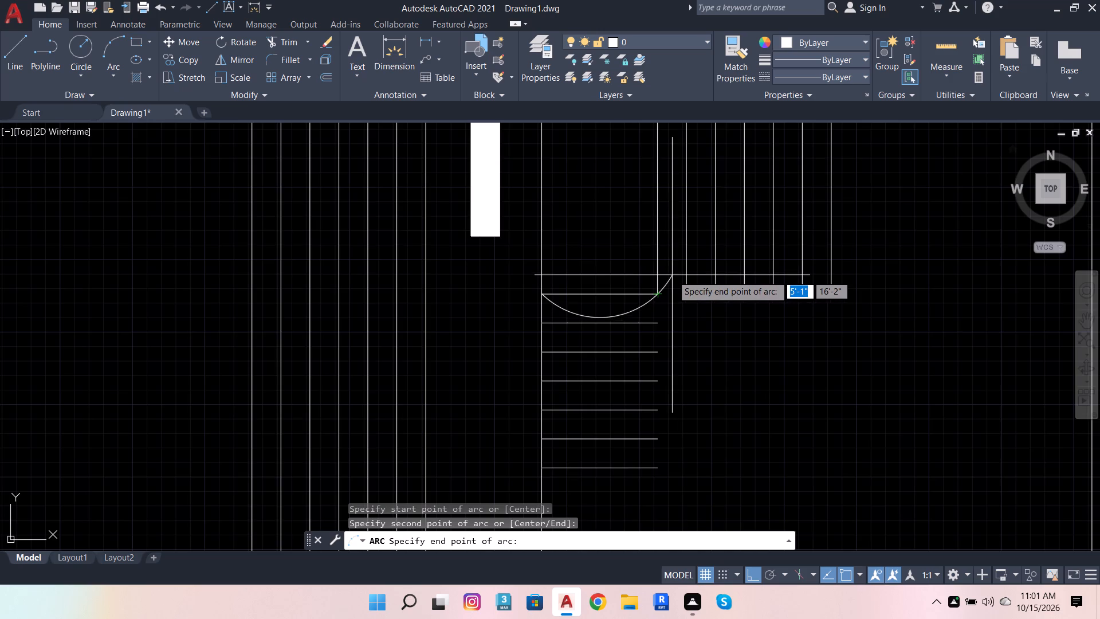
scroll(673, 275, up, 1)
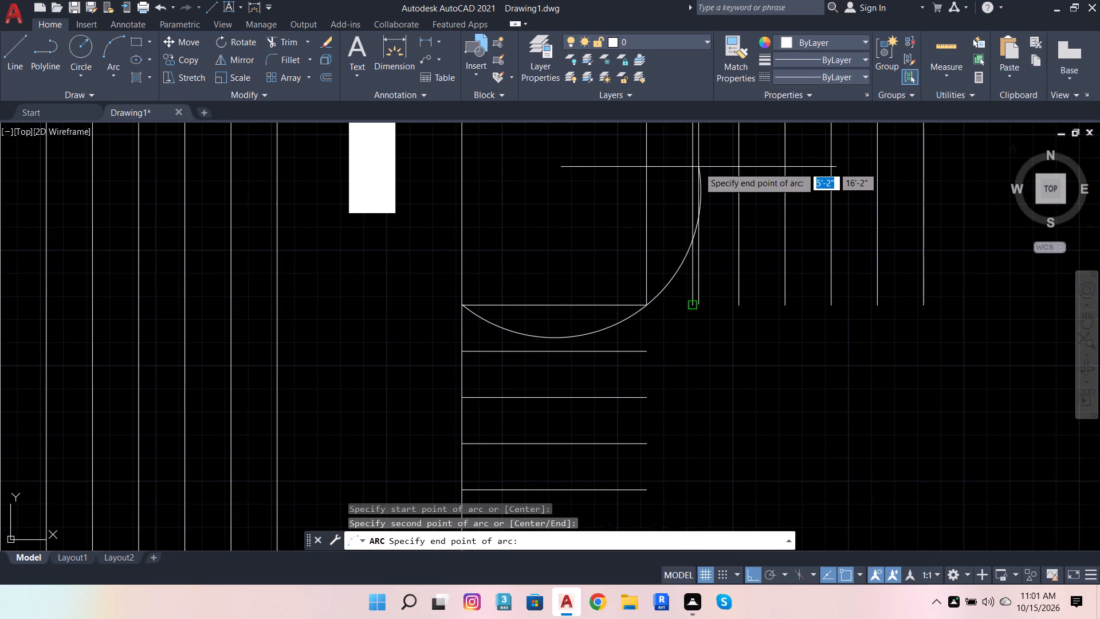
click(708, 136)
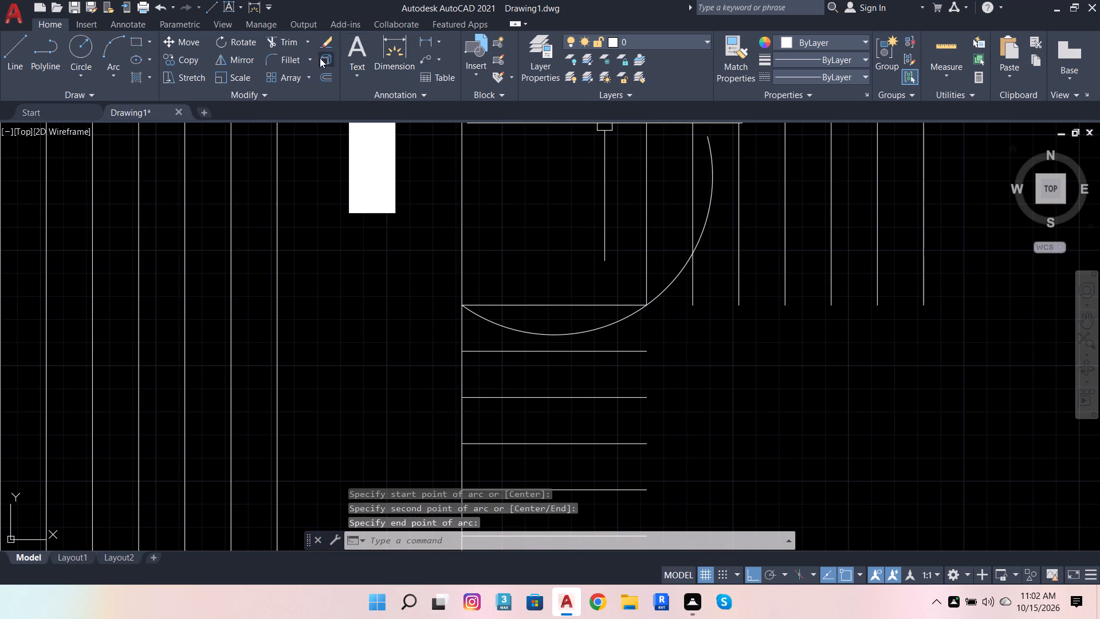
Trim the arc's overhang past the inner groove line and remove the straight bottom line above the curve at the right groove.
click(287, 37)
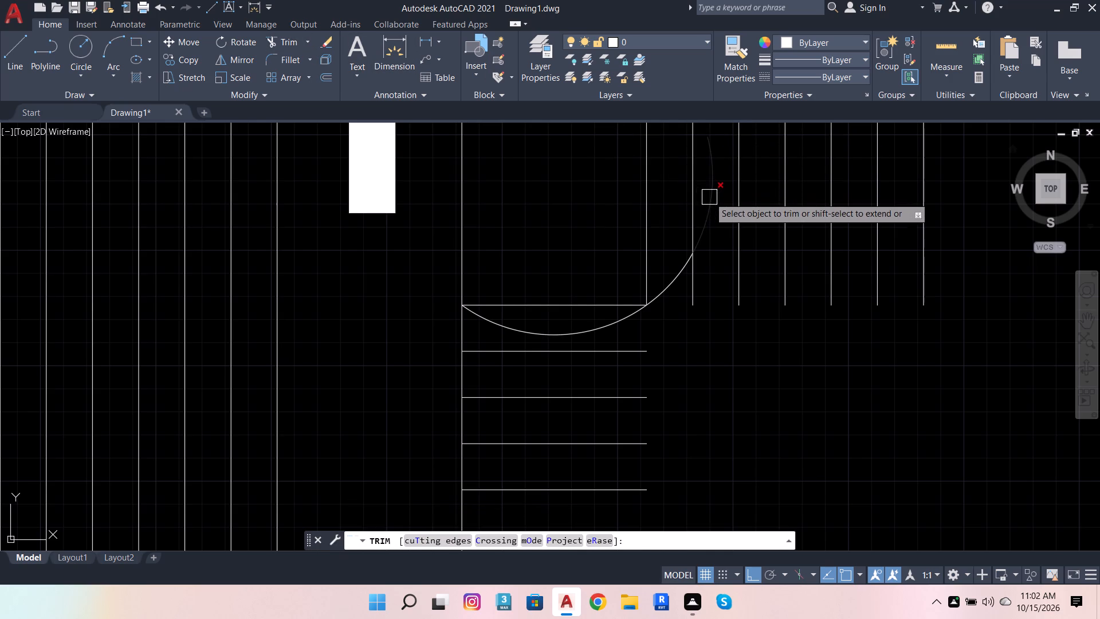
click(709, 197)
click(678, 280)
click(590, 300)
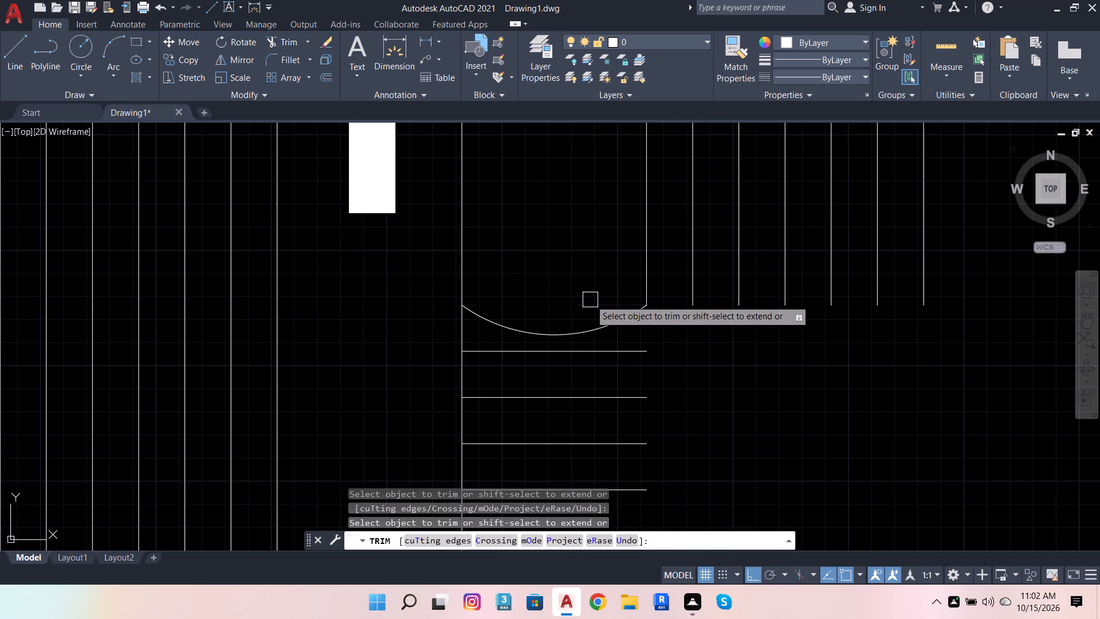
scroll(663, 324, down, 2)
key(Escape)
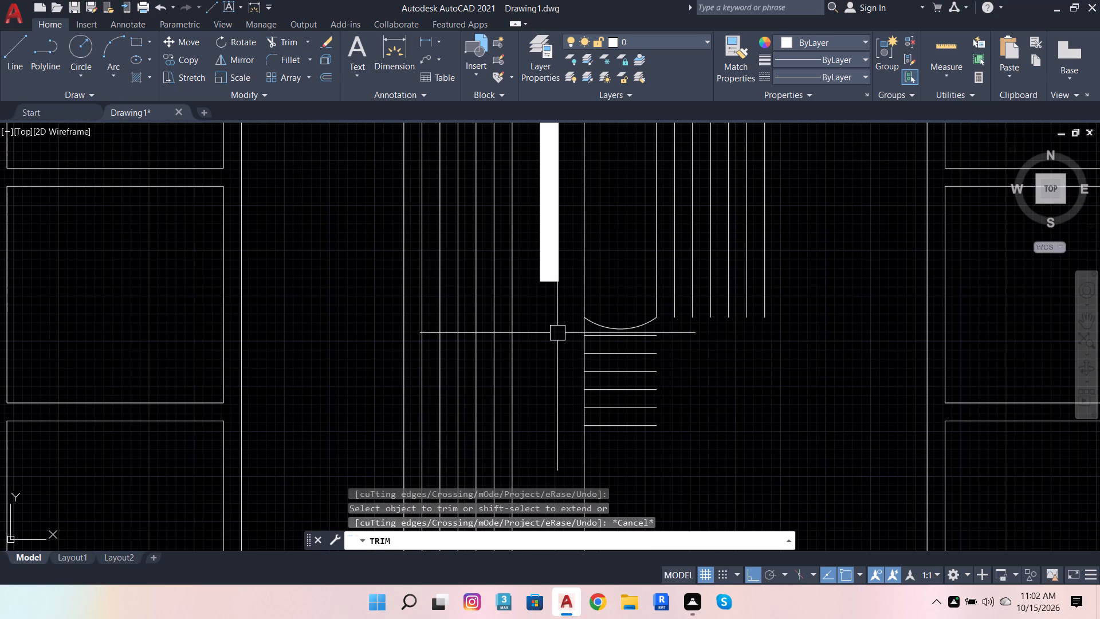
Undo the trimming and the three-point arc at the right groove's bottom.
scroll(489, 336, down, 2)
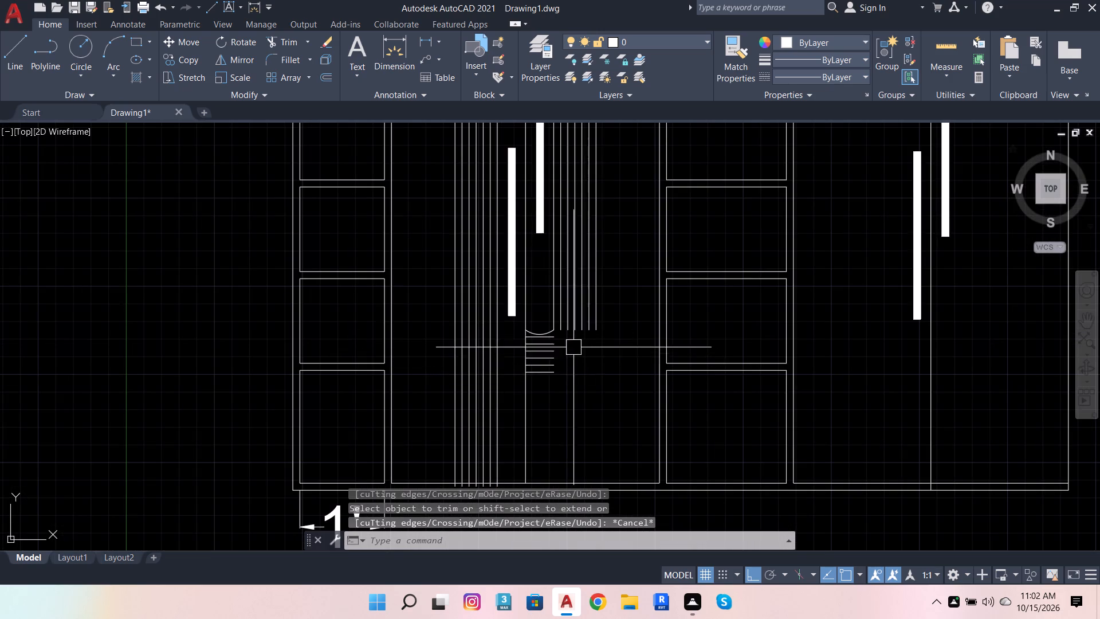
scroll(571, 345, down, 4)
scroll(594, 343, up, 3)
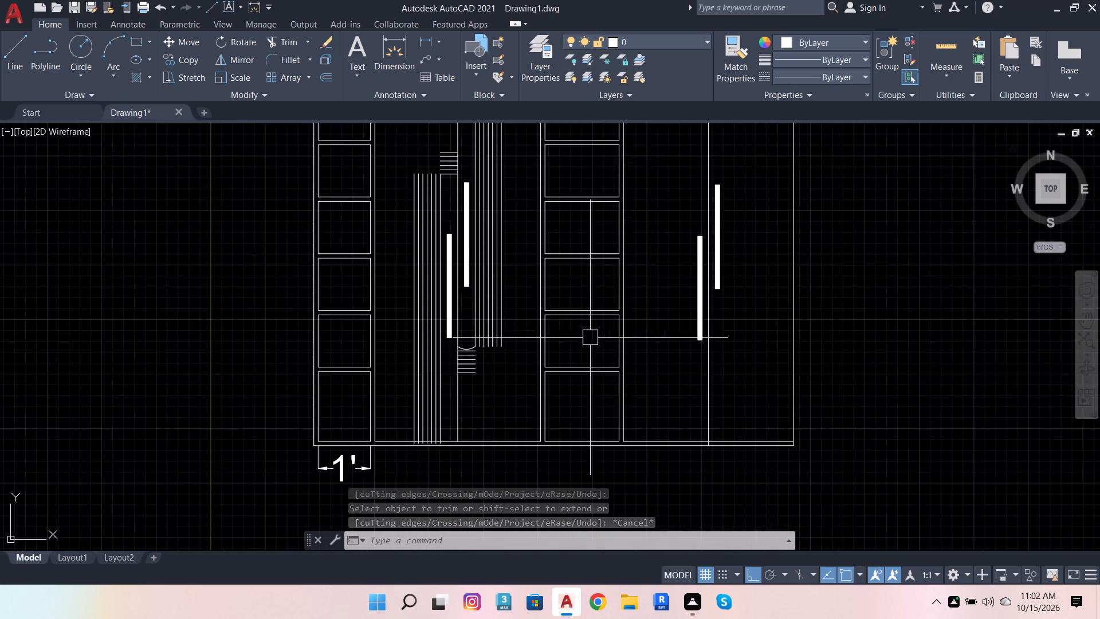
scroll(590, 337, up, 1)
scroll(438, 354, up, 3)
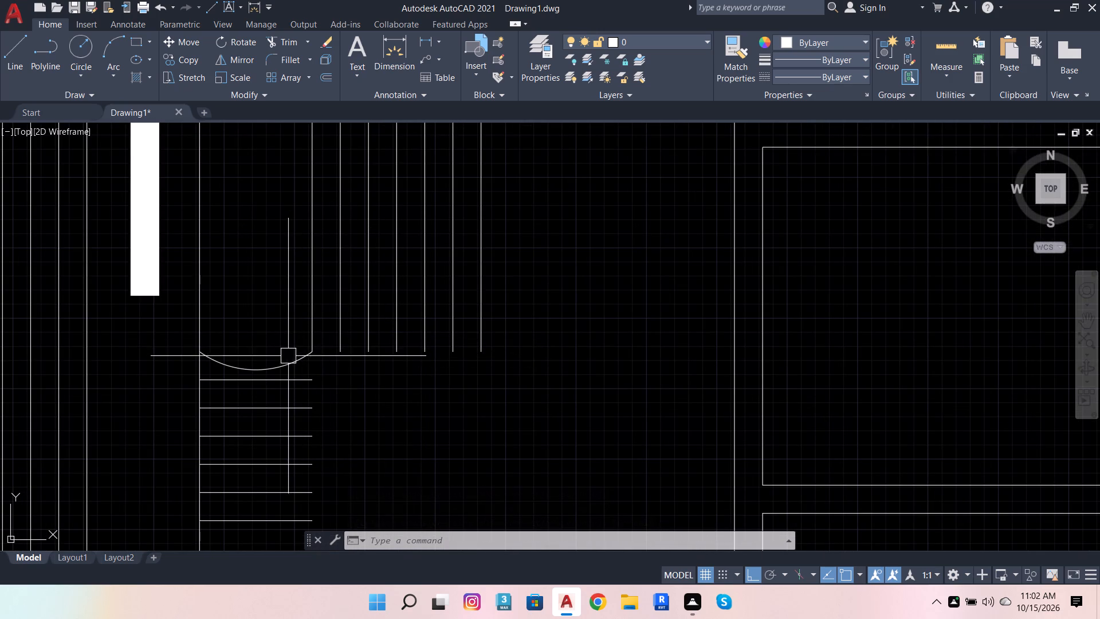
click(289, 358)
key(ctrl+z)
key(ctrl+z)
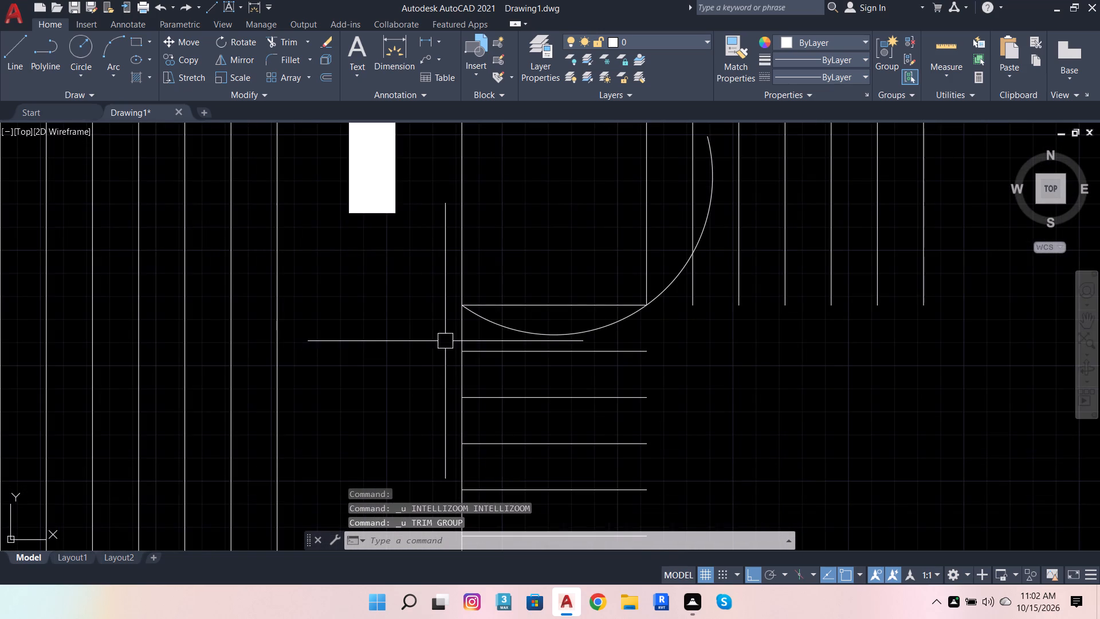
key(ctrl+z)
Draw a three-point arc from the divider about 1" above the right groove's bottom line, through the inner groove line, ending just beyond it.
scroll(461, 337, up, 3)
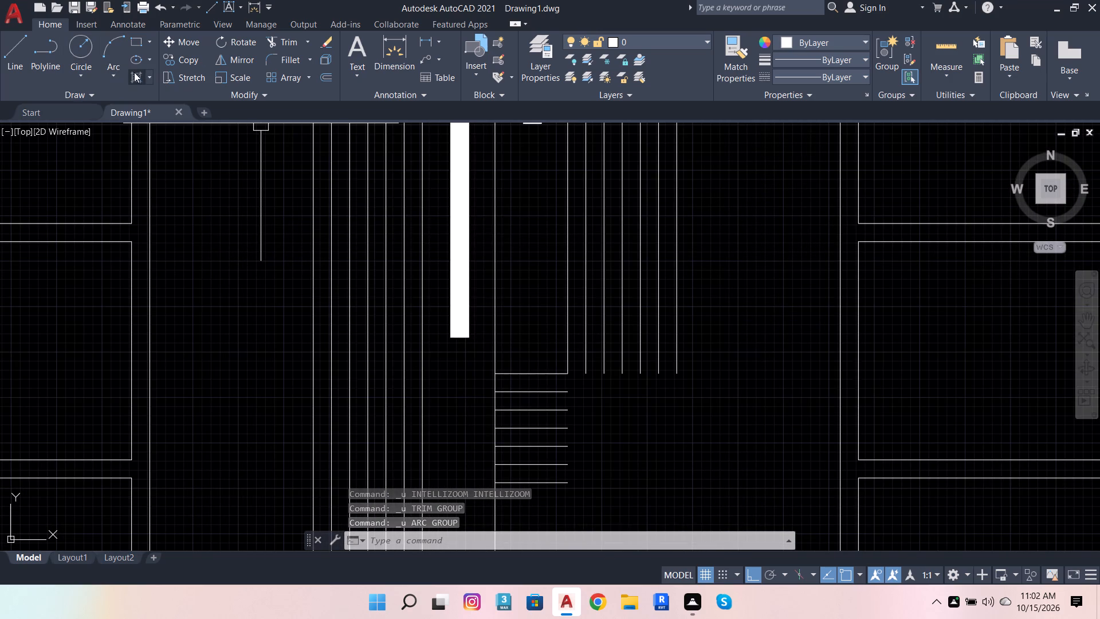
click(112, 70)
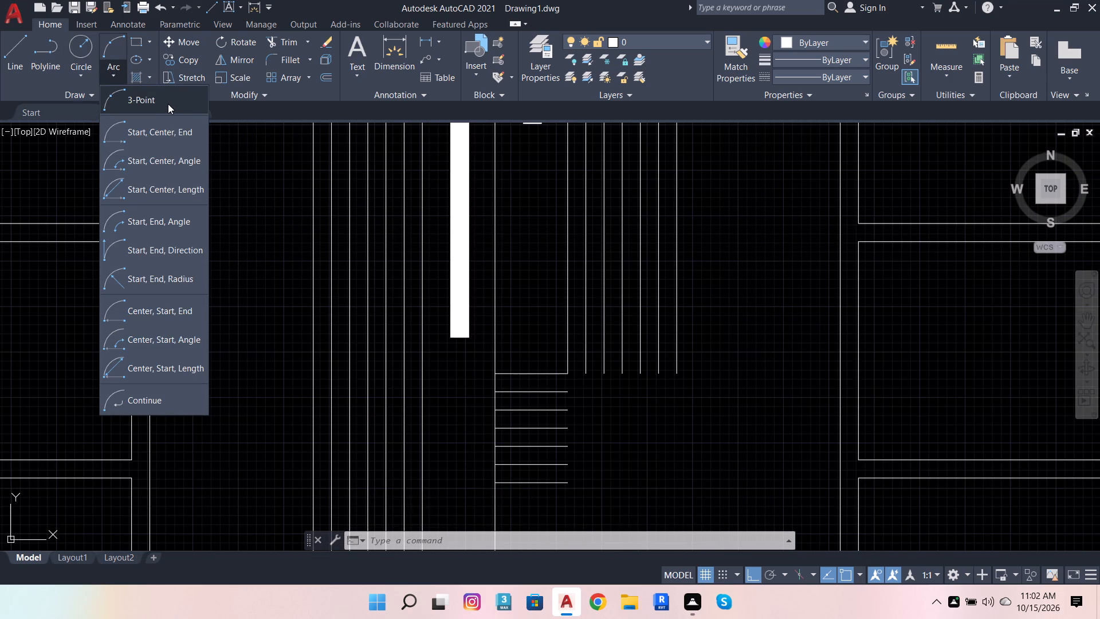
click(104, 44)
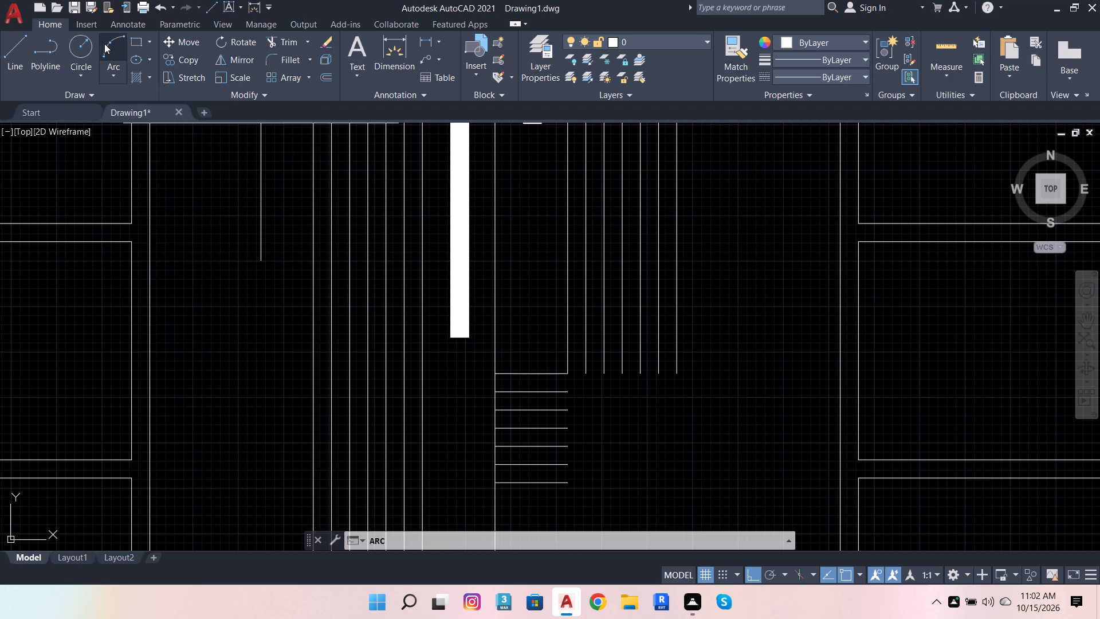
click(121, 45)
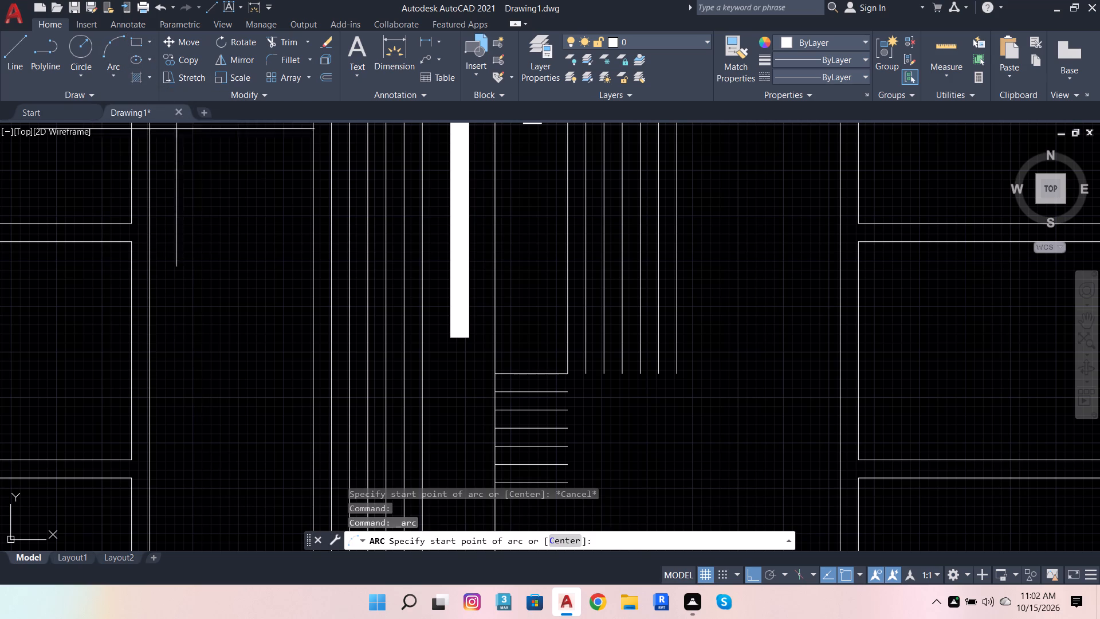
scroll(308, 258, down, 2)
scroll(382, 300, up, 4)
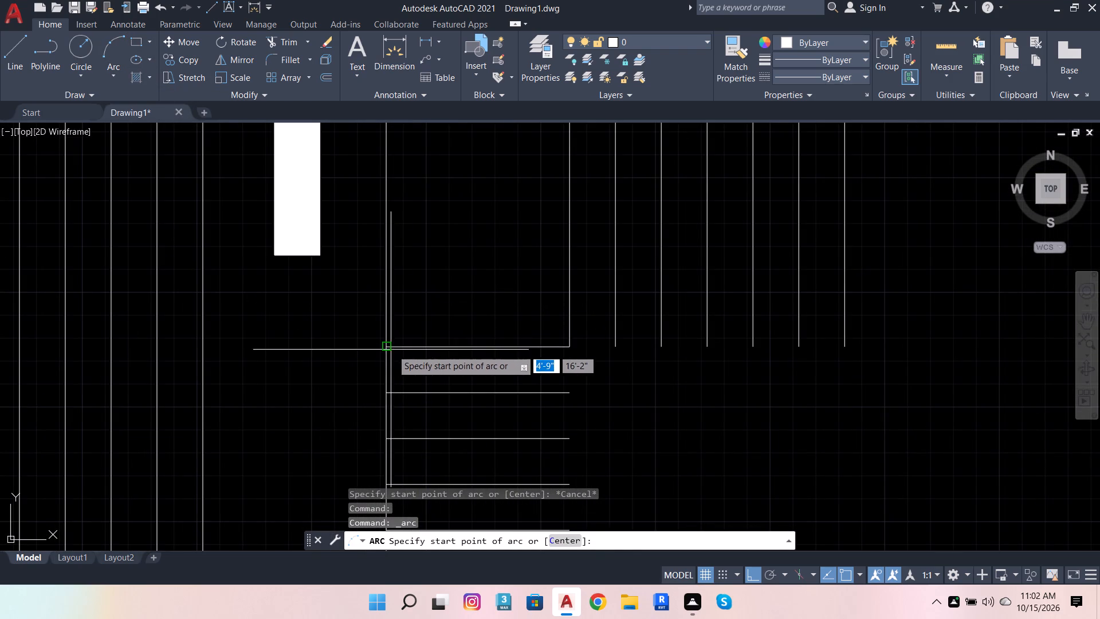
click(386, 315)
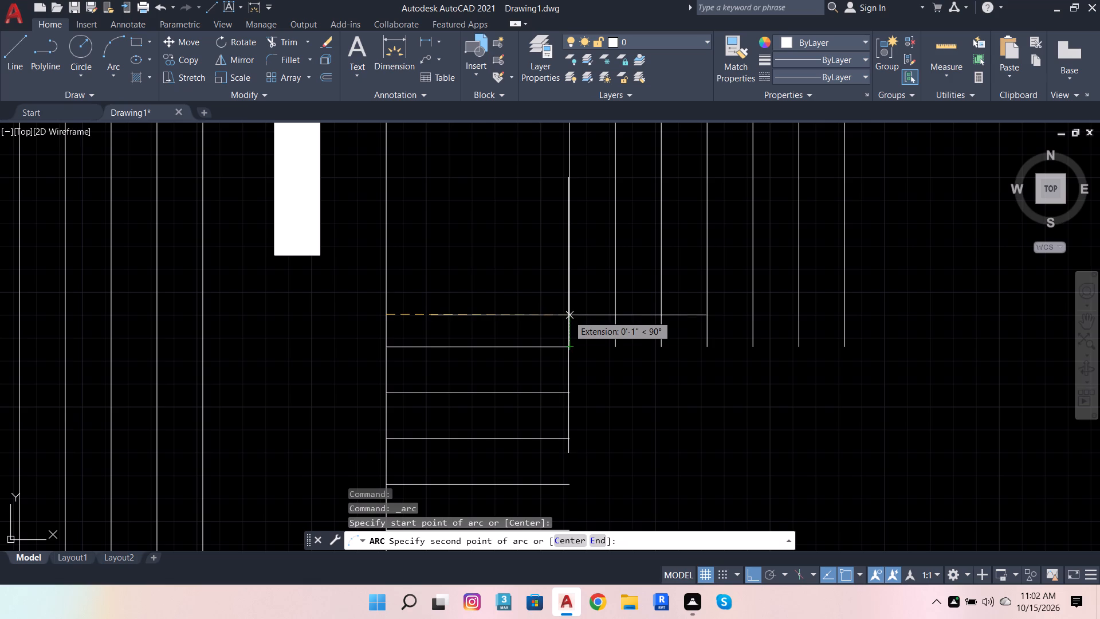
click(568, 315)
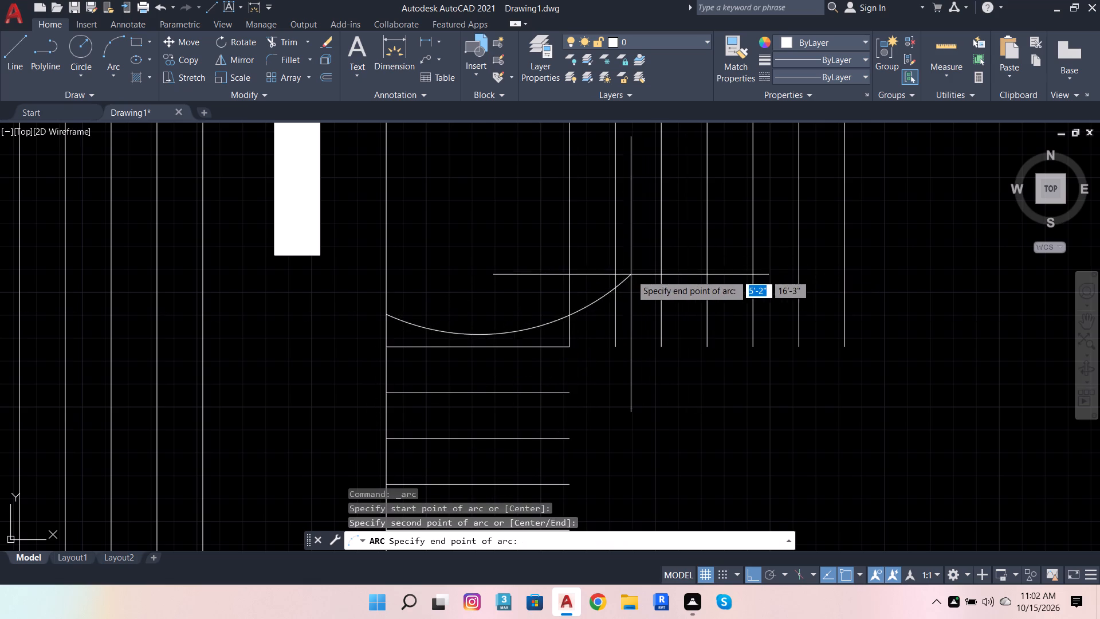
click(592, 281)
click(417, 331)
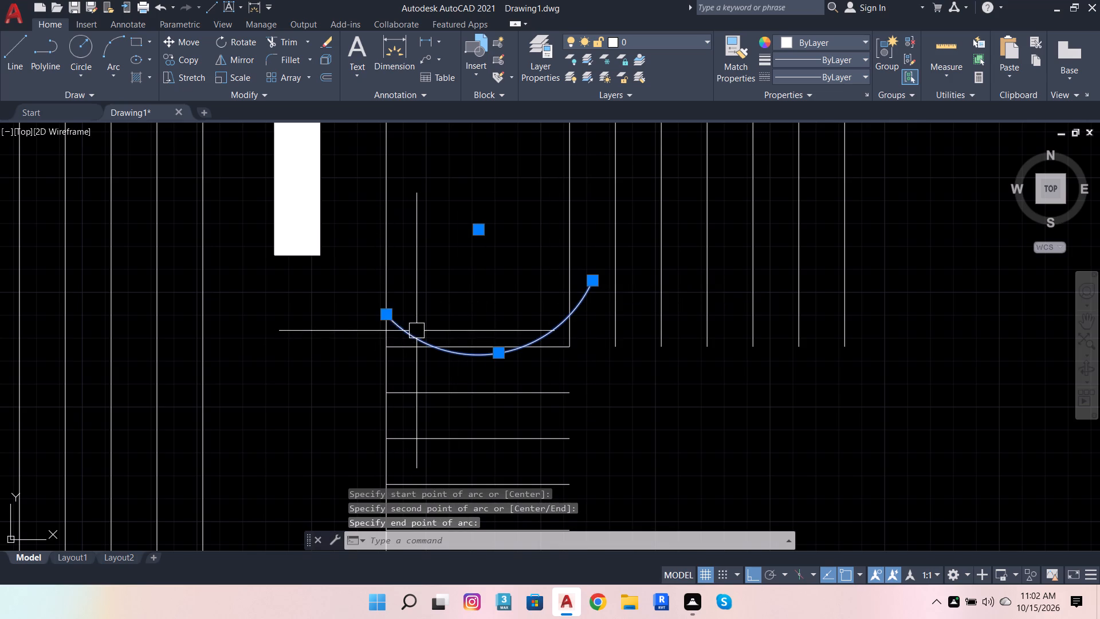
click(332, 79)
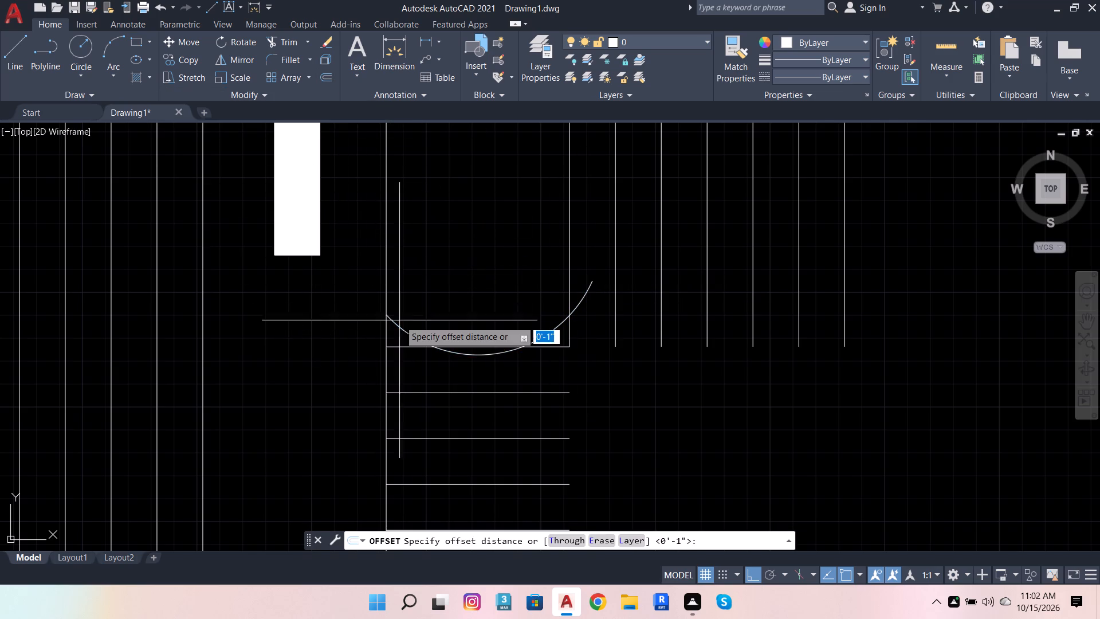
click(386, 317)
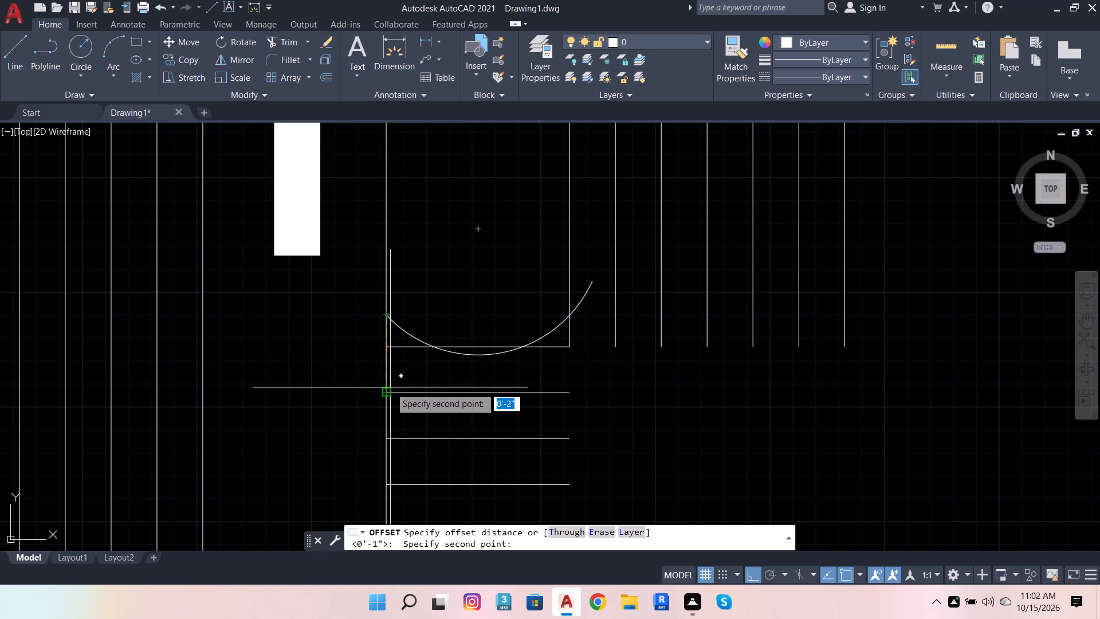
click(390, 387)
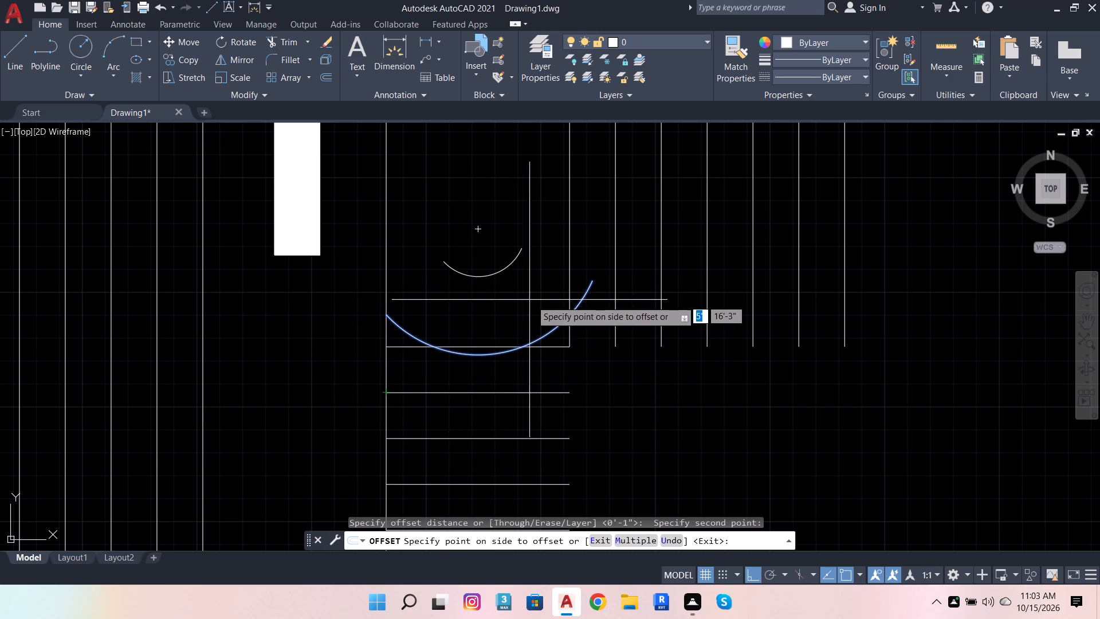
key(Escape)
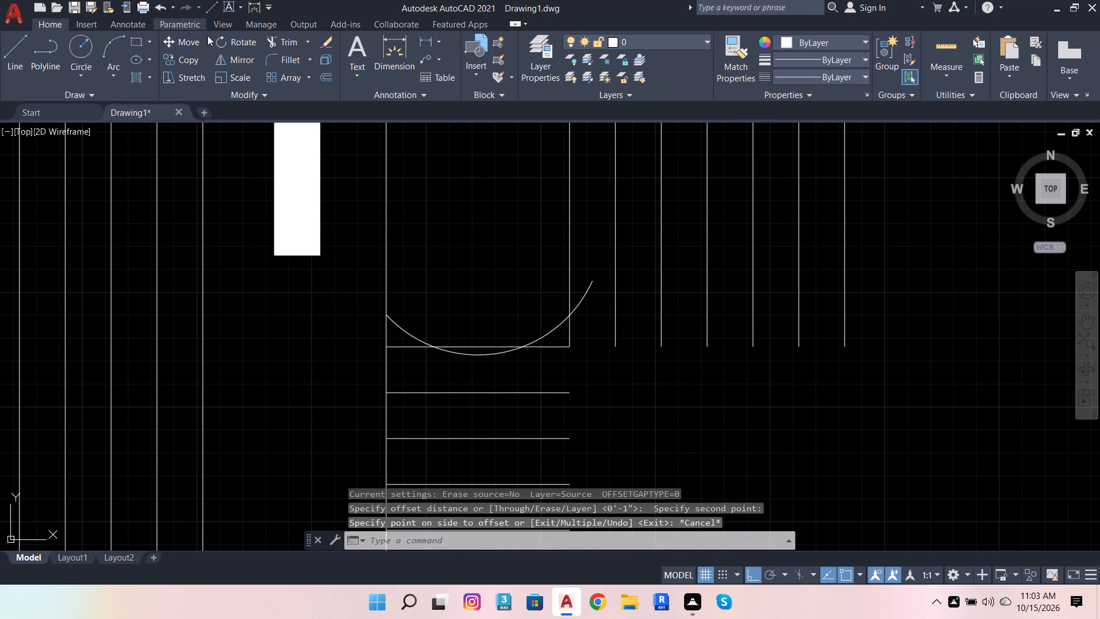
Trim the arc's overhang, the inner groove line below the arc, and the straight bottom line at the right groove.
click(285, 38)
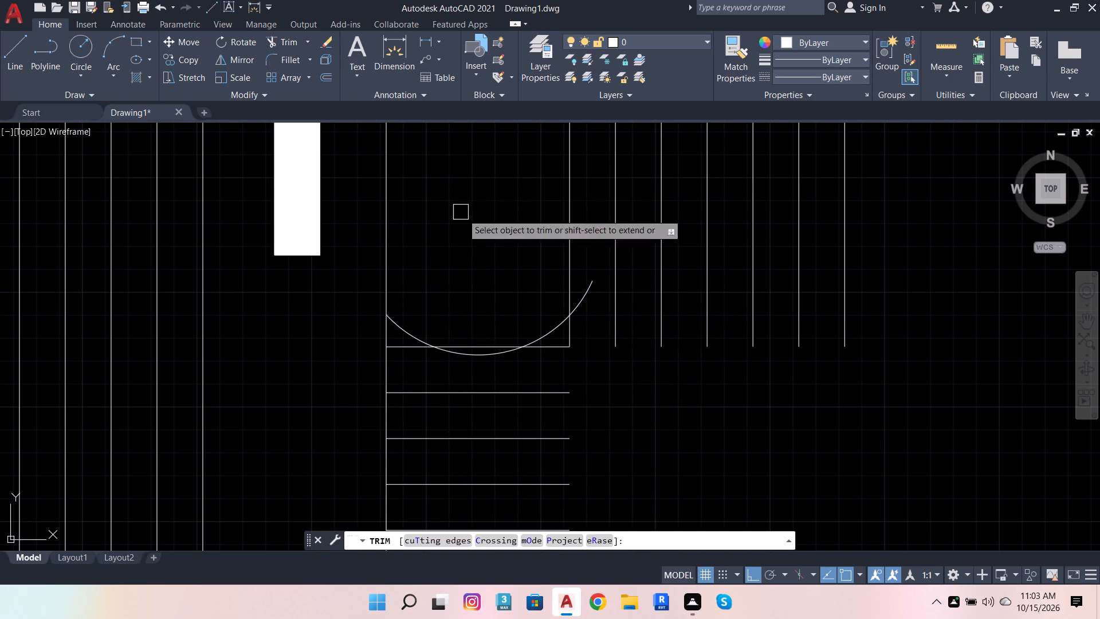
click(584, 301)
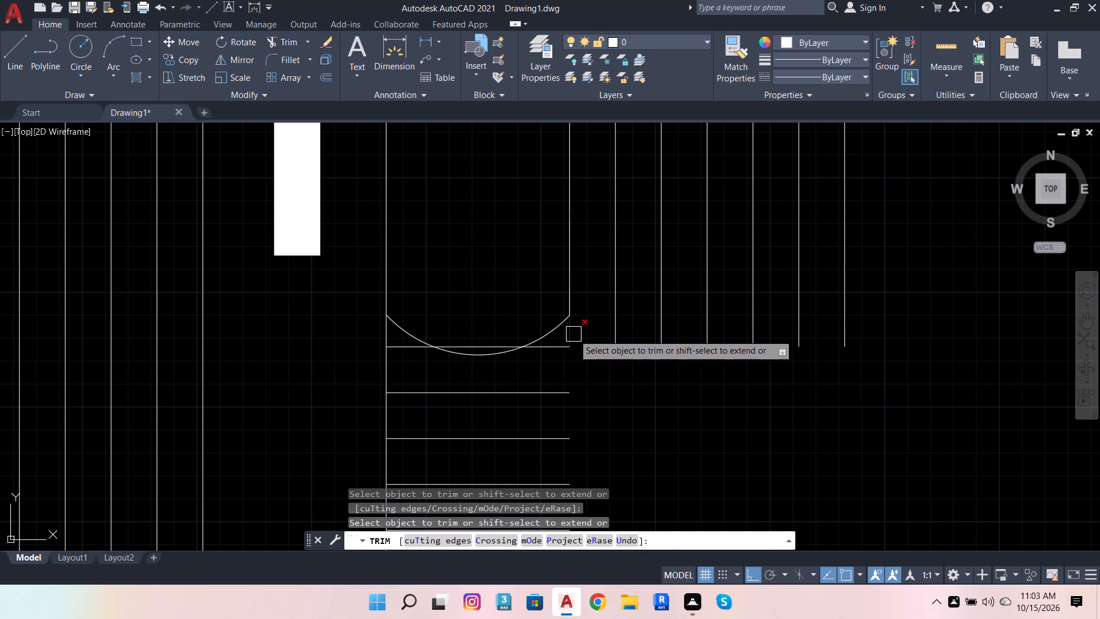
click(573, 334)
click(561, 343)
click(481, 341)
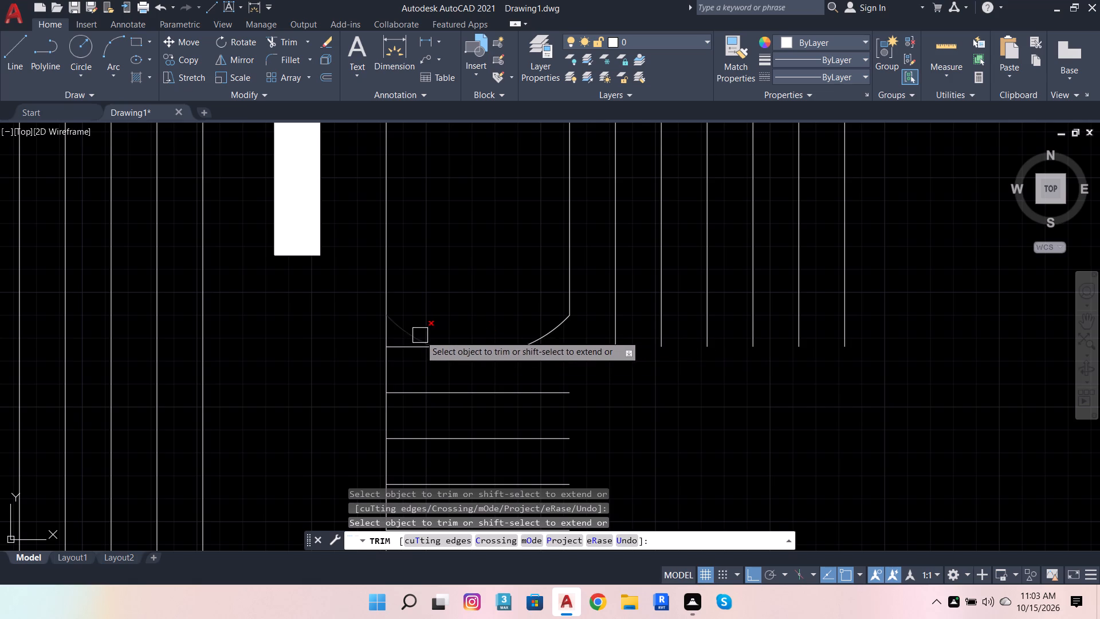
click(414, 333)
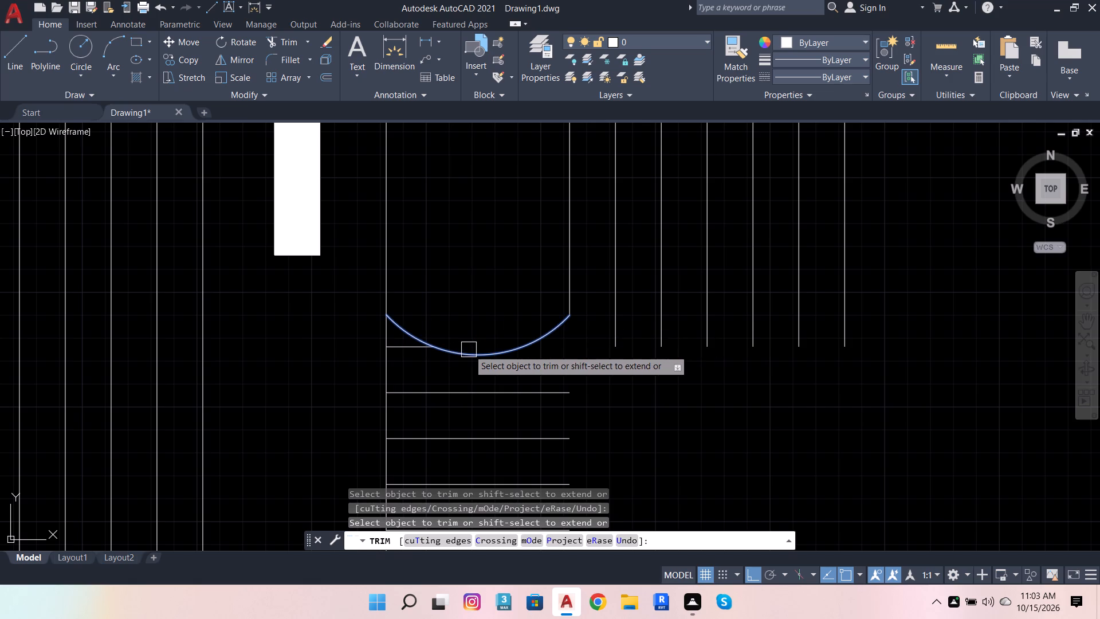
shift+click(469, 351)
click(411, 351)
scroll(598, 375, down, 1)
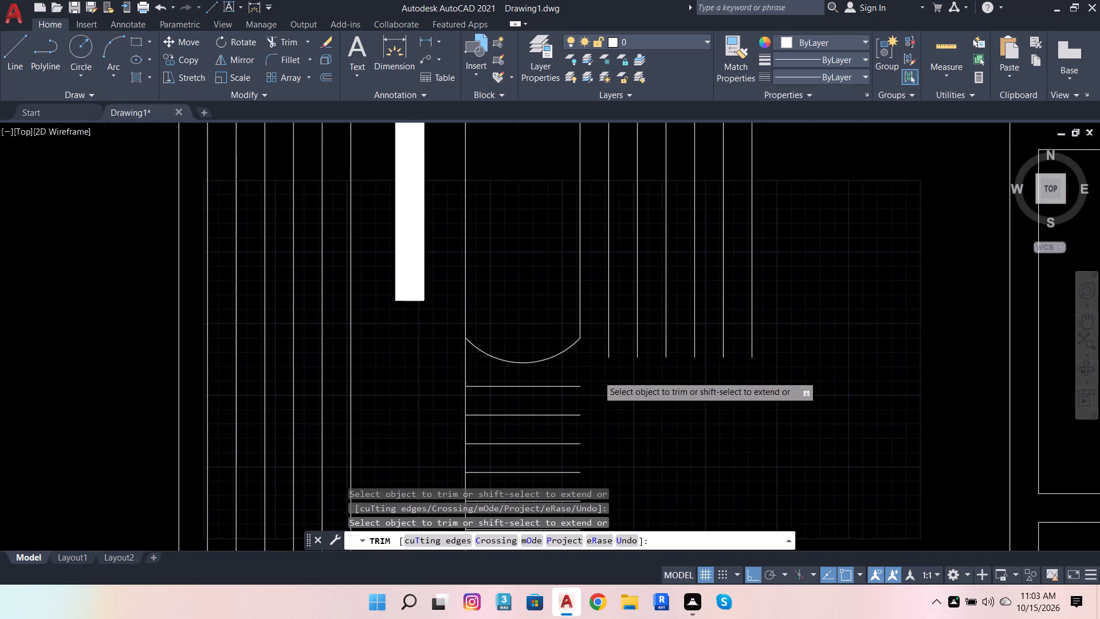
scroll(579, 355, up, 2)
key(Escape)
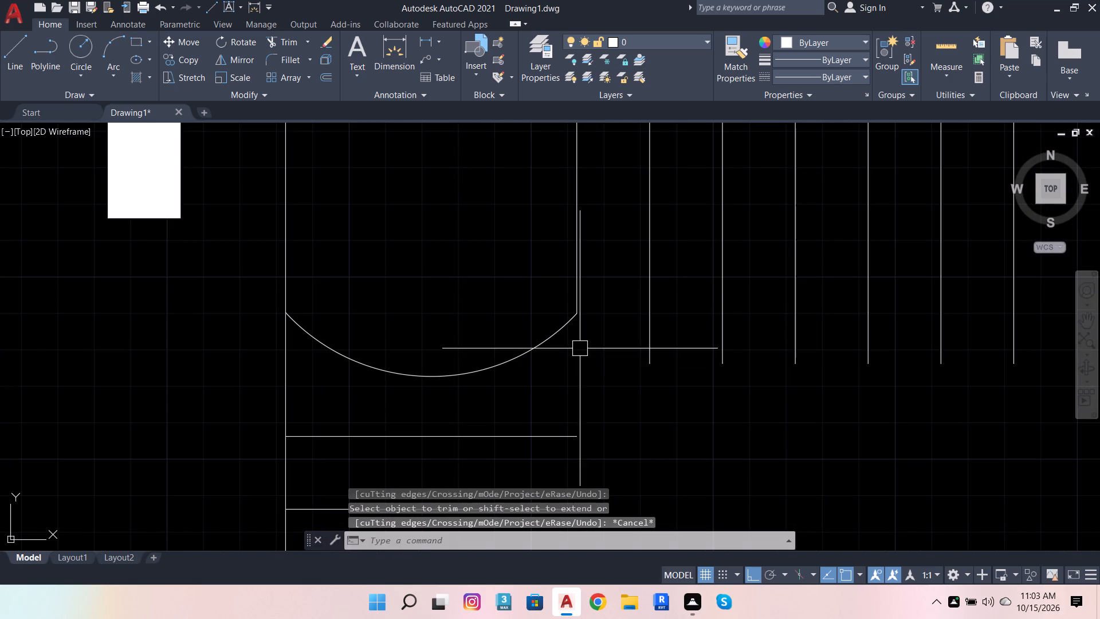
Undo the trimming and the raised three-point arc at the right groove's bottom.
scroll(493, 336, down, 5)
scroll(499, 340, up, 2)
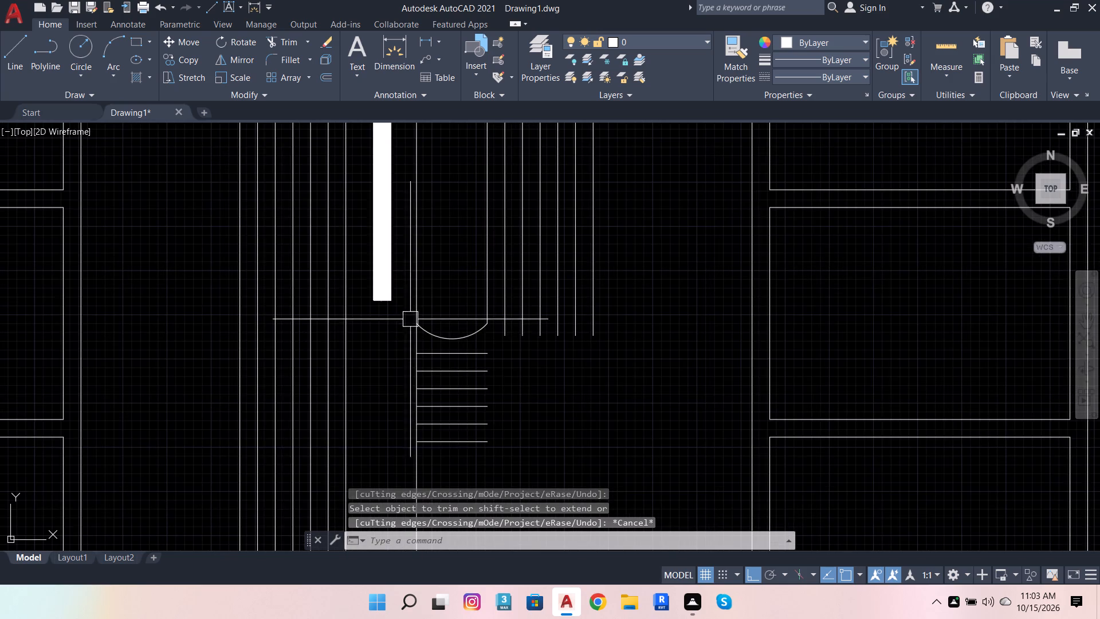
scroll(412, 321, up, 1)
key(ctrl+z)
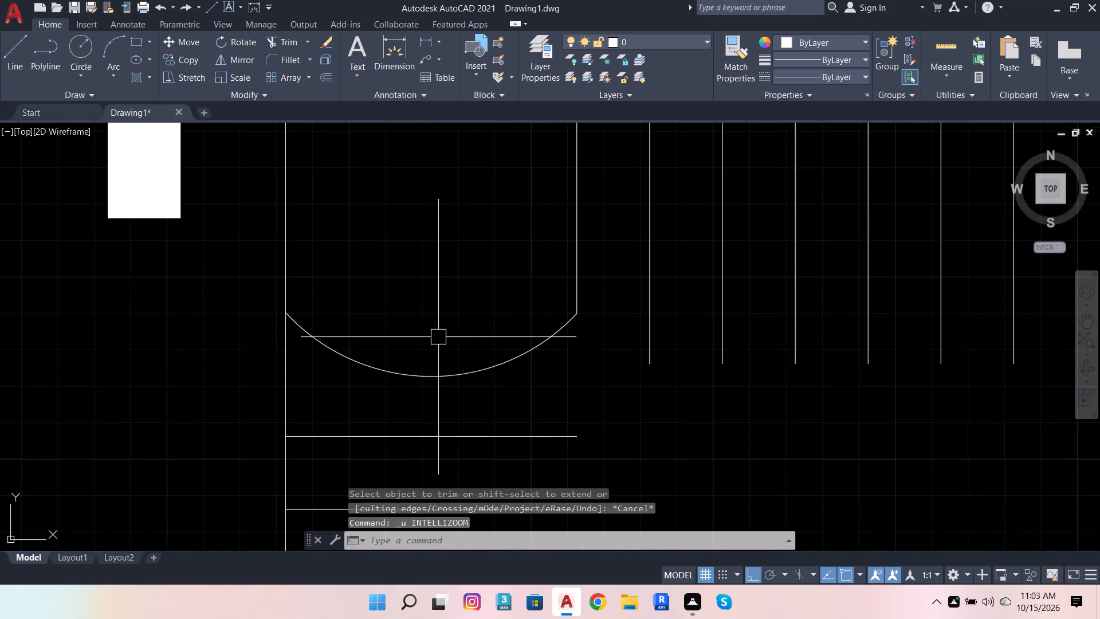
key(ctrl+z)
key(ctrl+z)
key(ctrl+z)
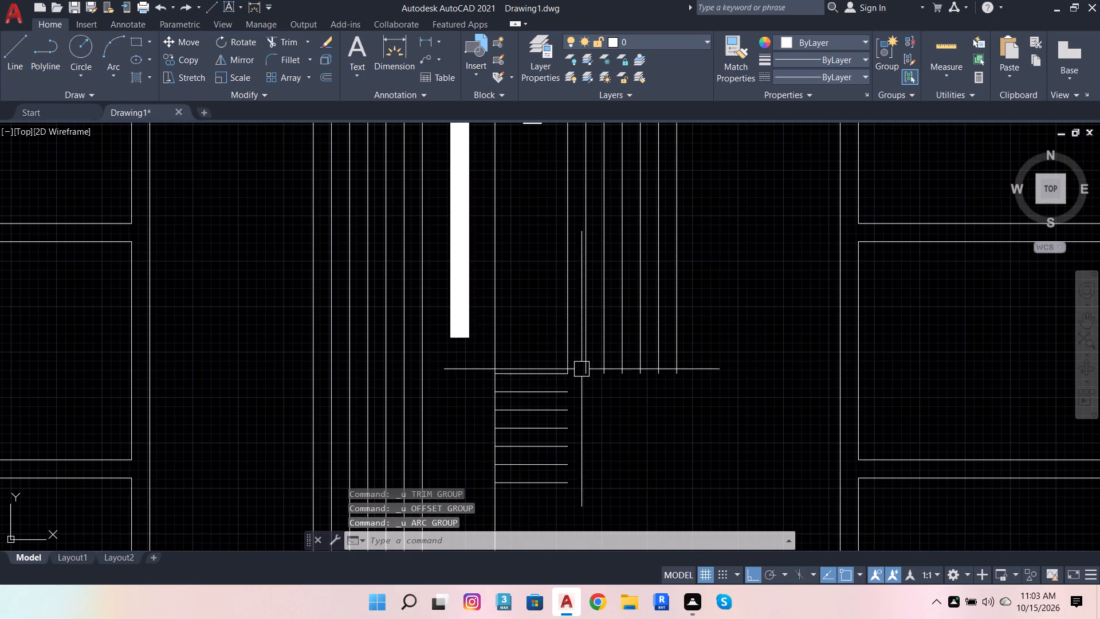
Offset the right groove's topmost short horizontal bottom line upward by 1".
scroll(581, 373, up, 3)
click(434, 379)
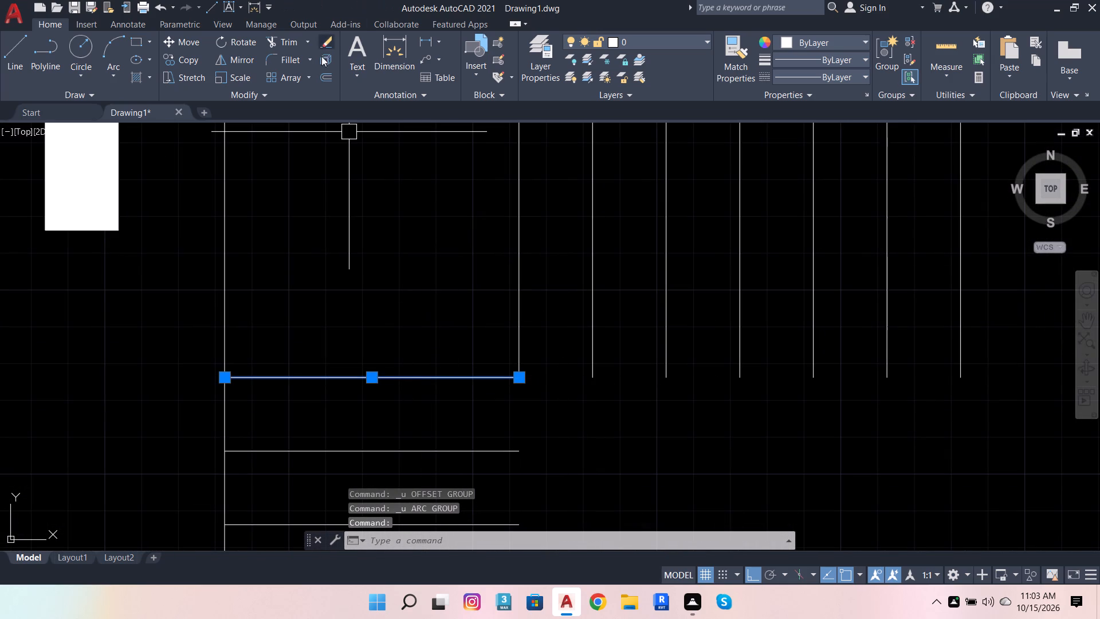
click(332, 77)
click(226, 382)
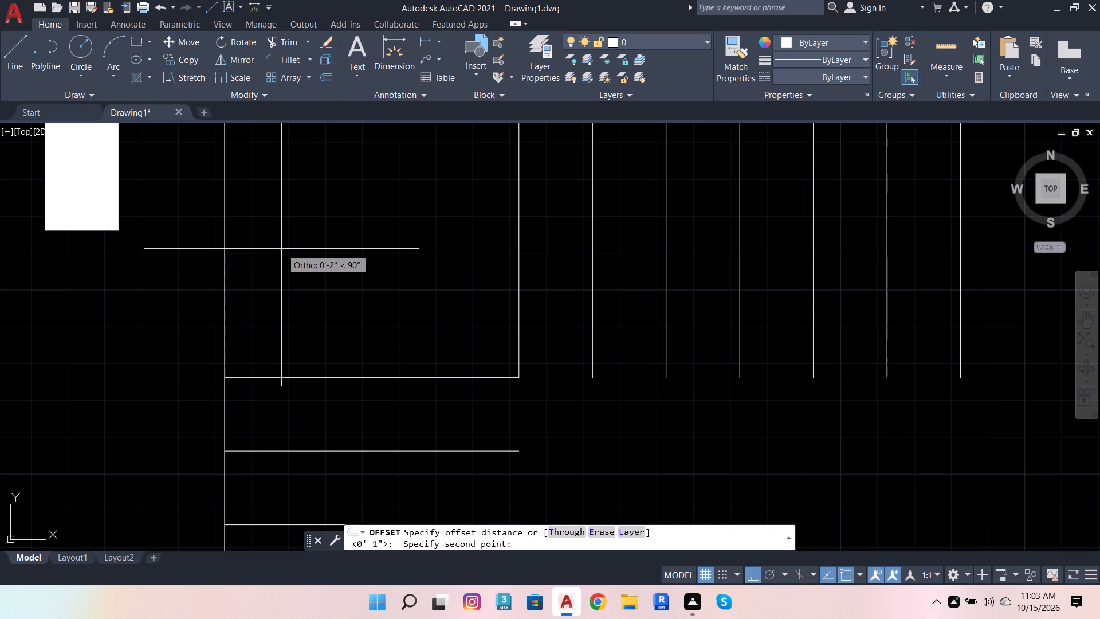
key(1)
key(Return)
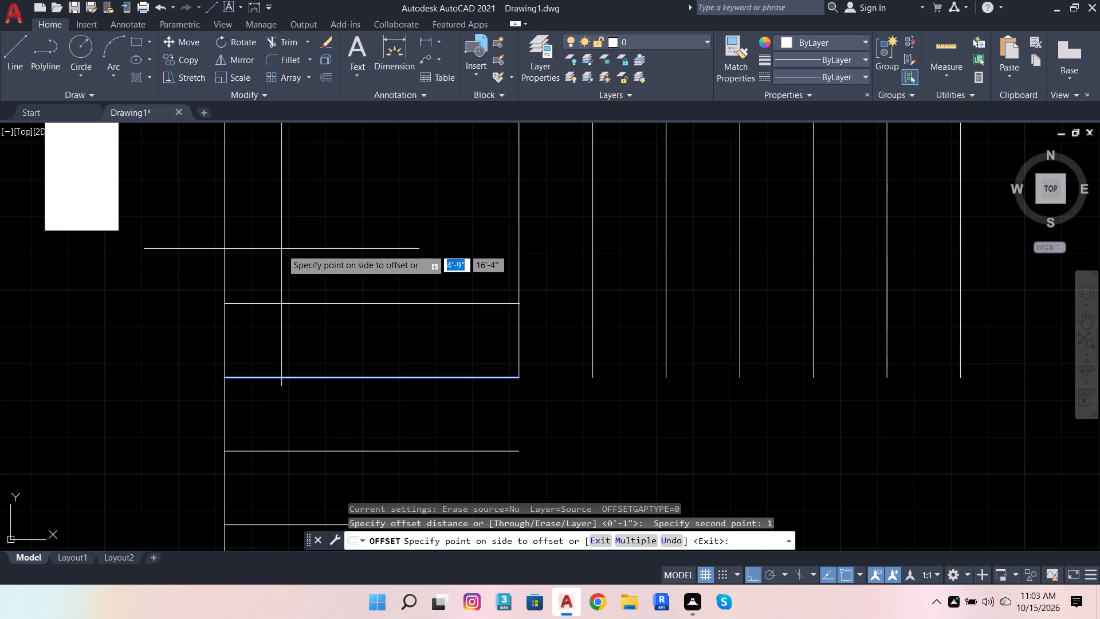
click(281, 249)
scroll(468, 380, down, 3)
key(Escape)
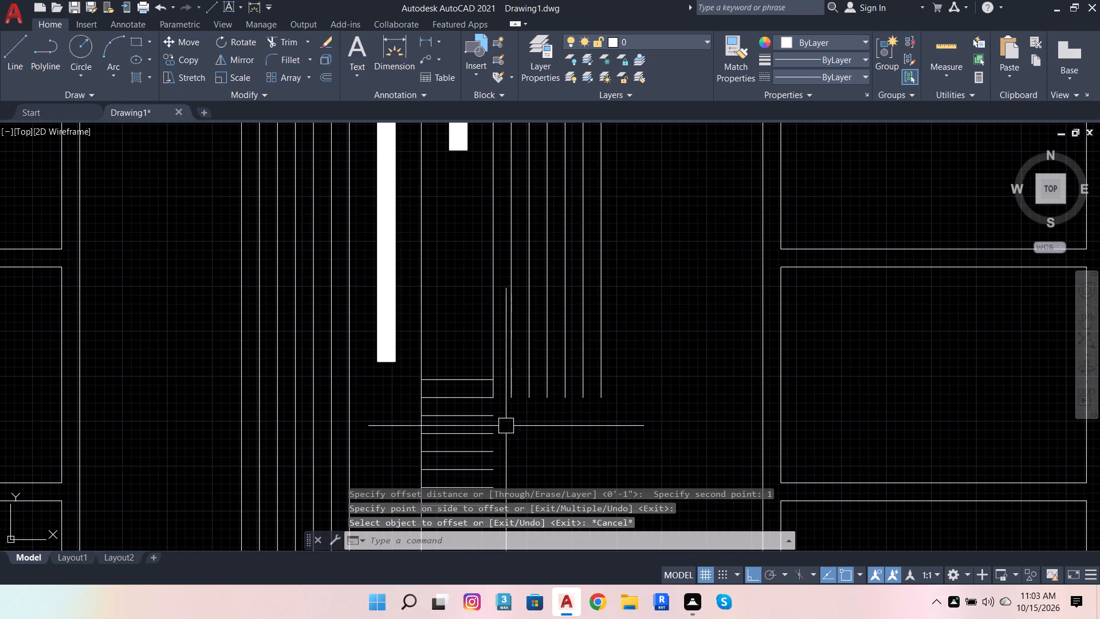
Offset the left groove's lowest short horizontal top line downward by about 1".
scroll(533, 337, down, 2)
scroll(544, 348, up, 1)
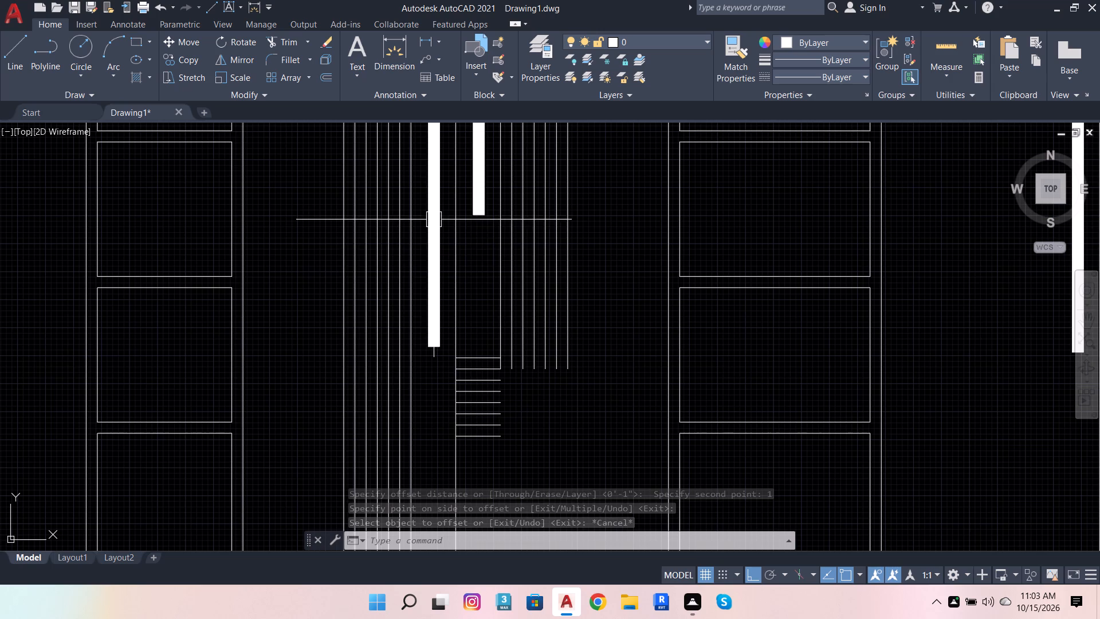
click(327, 77)
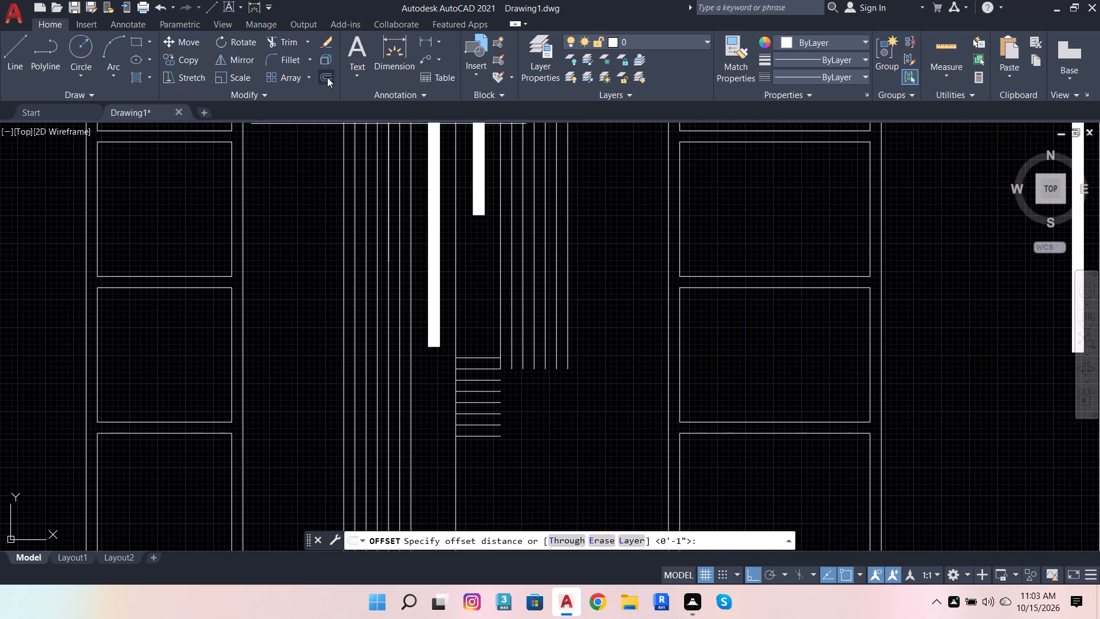
scroll(477, 336, down, 2)
scroll(456, 164, up, 3)
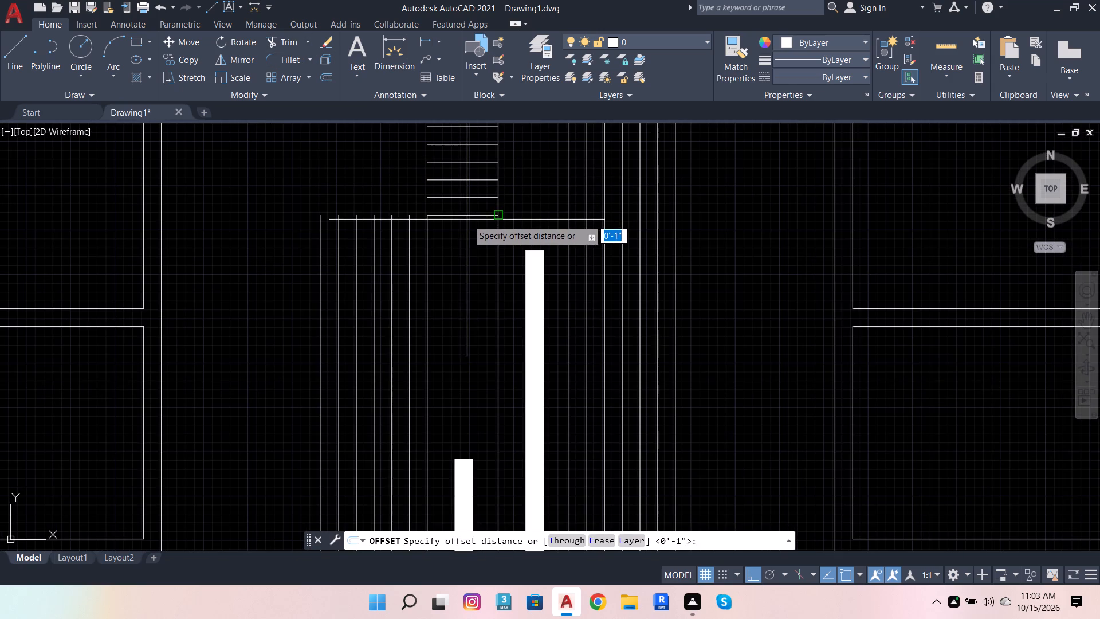
click(467, 220)
scroll(465, 234, up, 2)
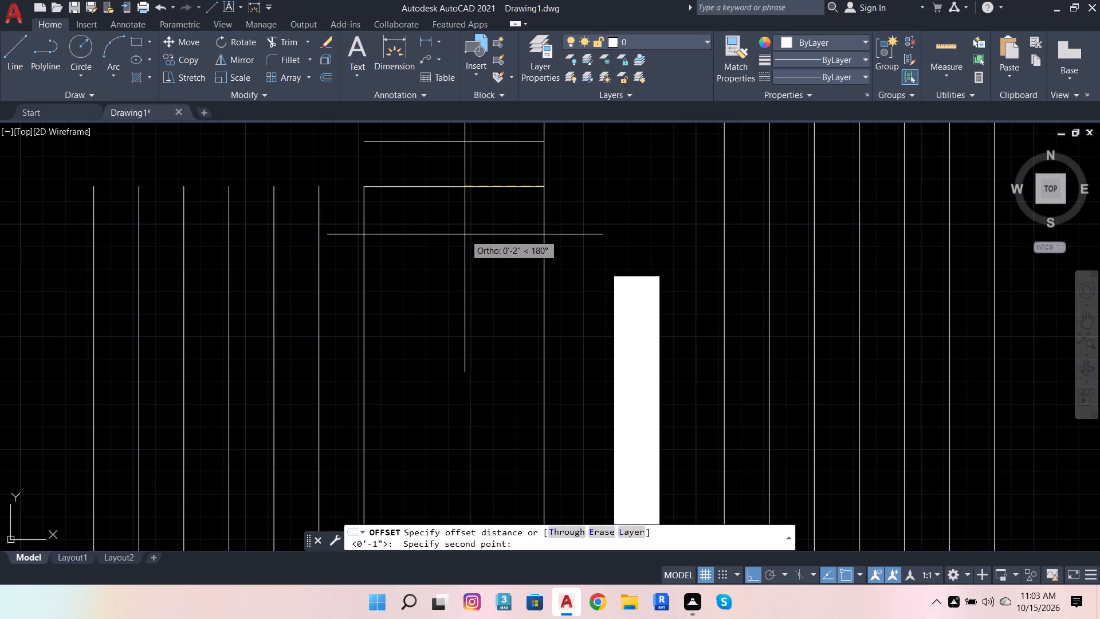
click(489, 219)
click(498, 181)
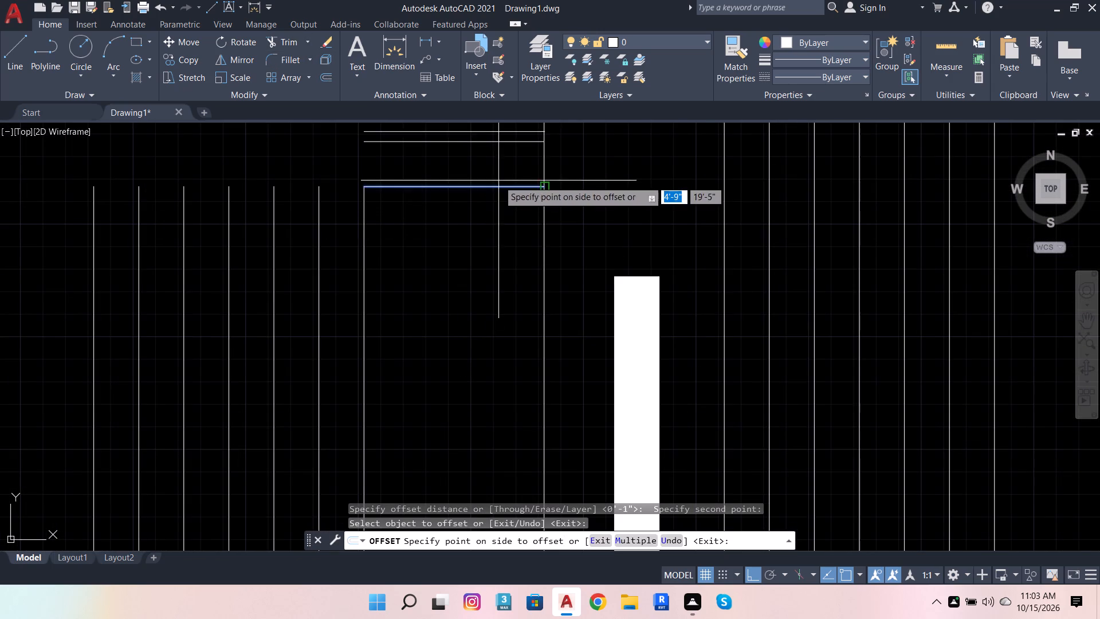
click(478, 251)
scroll(522, 220, down, 3)
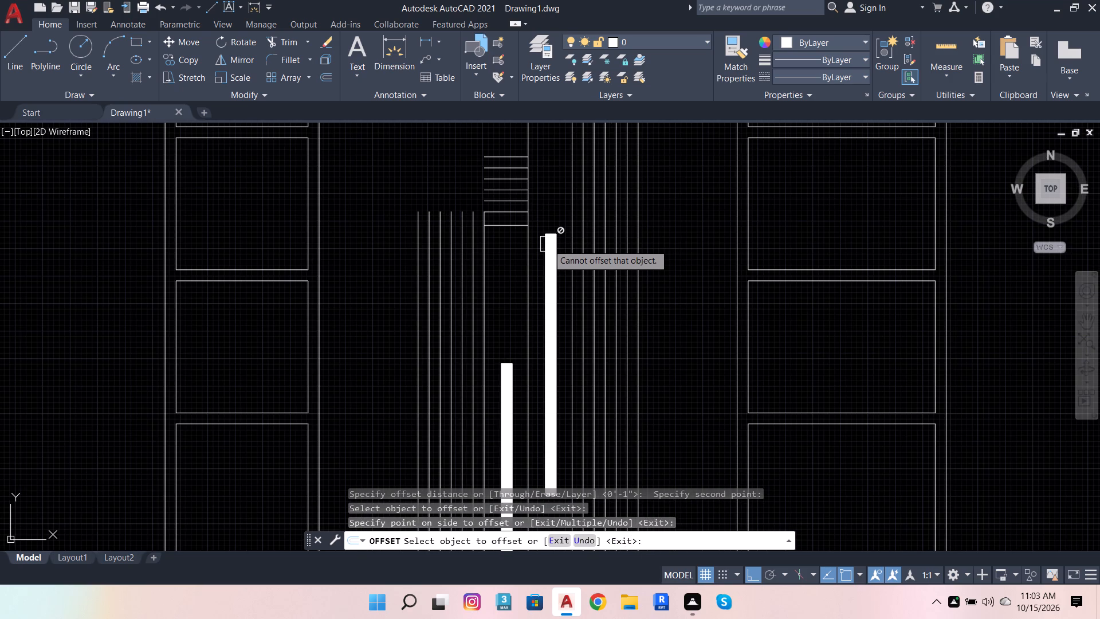
key(Escape)
key(Escape)
key(Escape)
key(Escape)
key(Escape)
scroll(582, 244, down, 2)
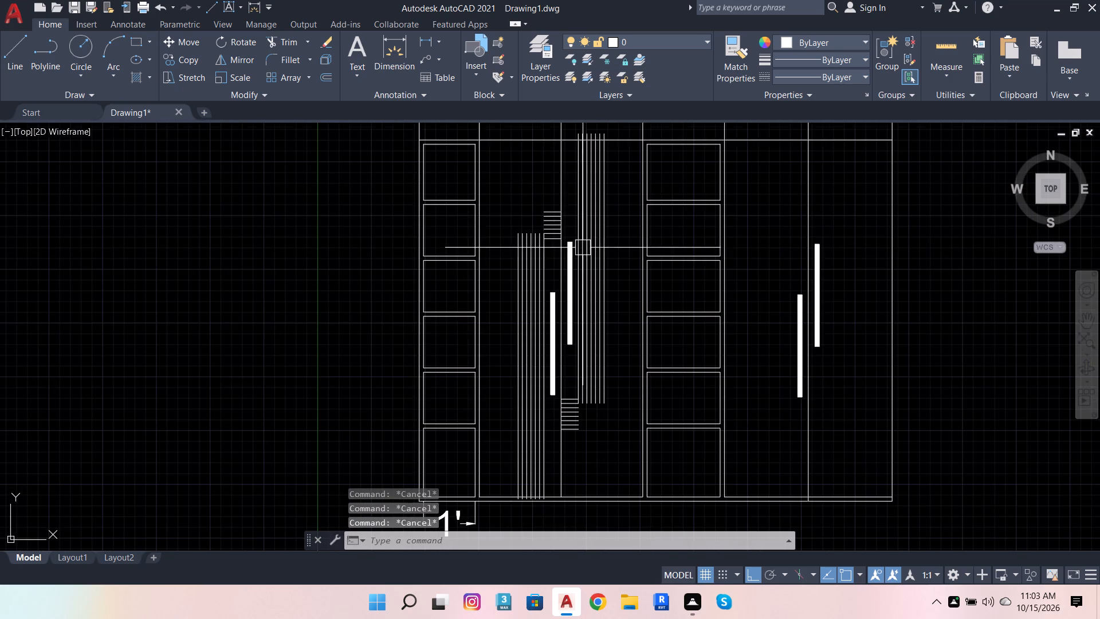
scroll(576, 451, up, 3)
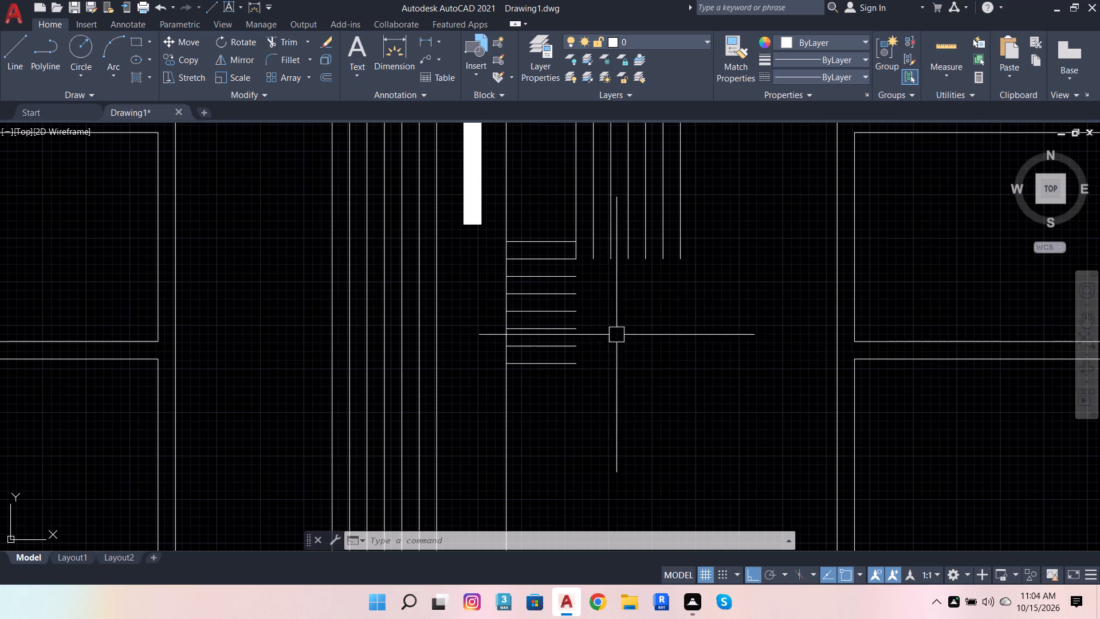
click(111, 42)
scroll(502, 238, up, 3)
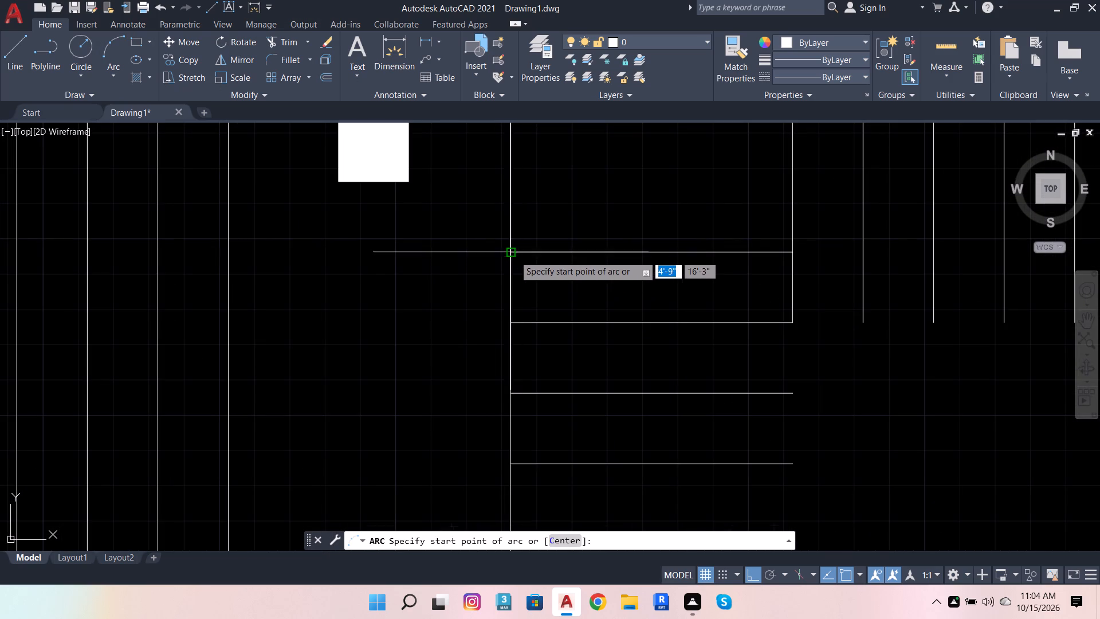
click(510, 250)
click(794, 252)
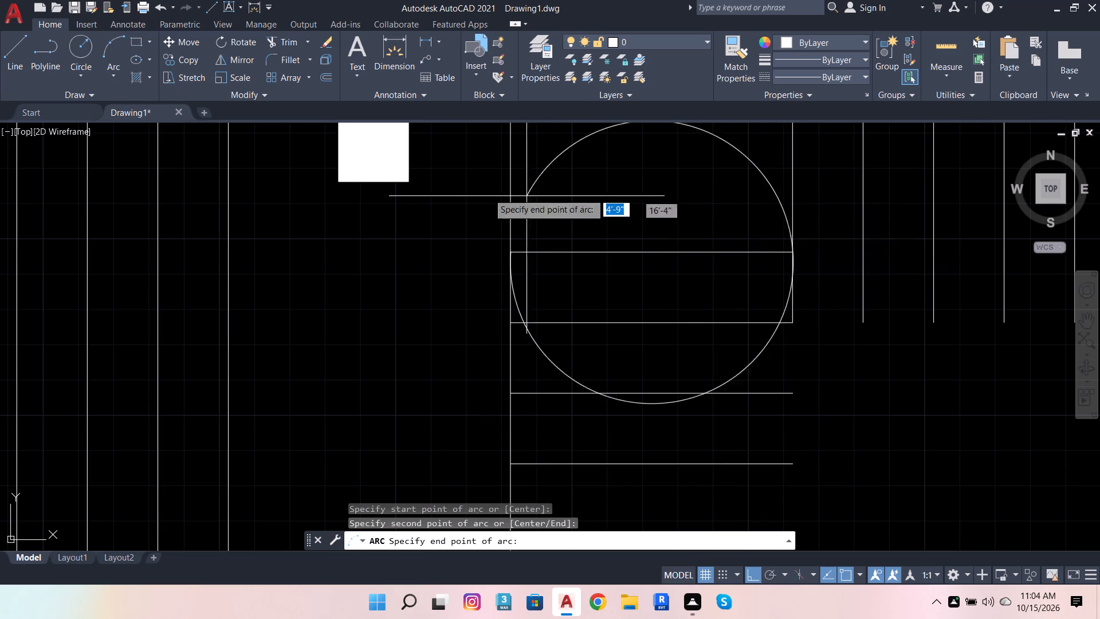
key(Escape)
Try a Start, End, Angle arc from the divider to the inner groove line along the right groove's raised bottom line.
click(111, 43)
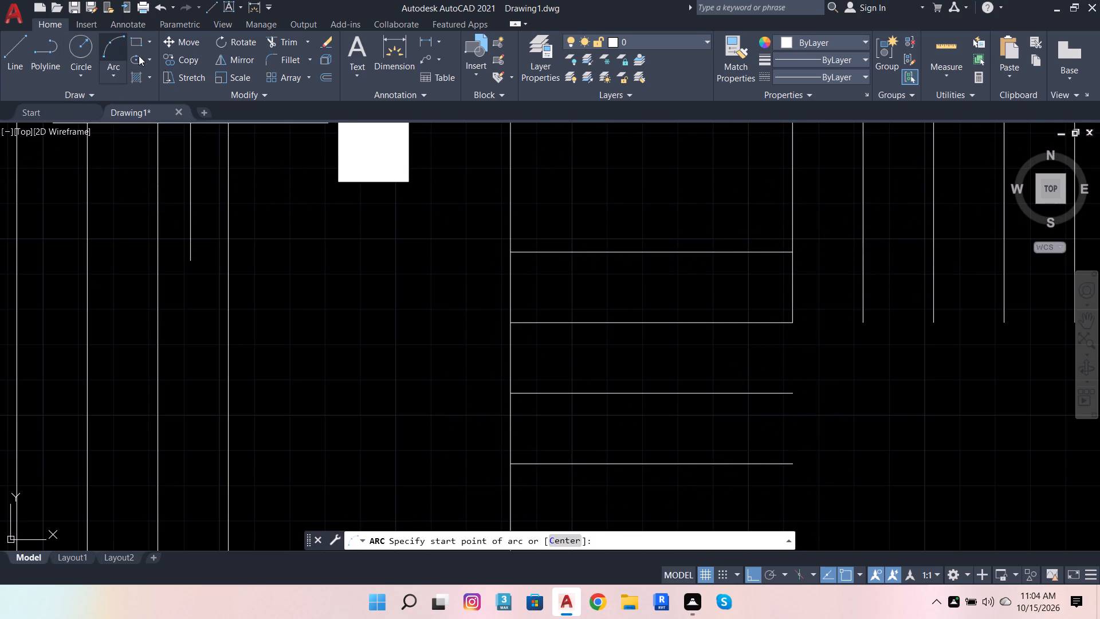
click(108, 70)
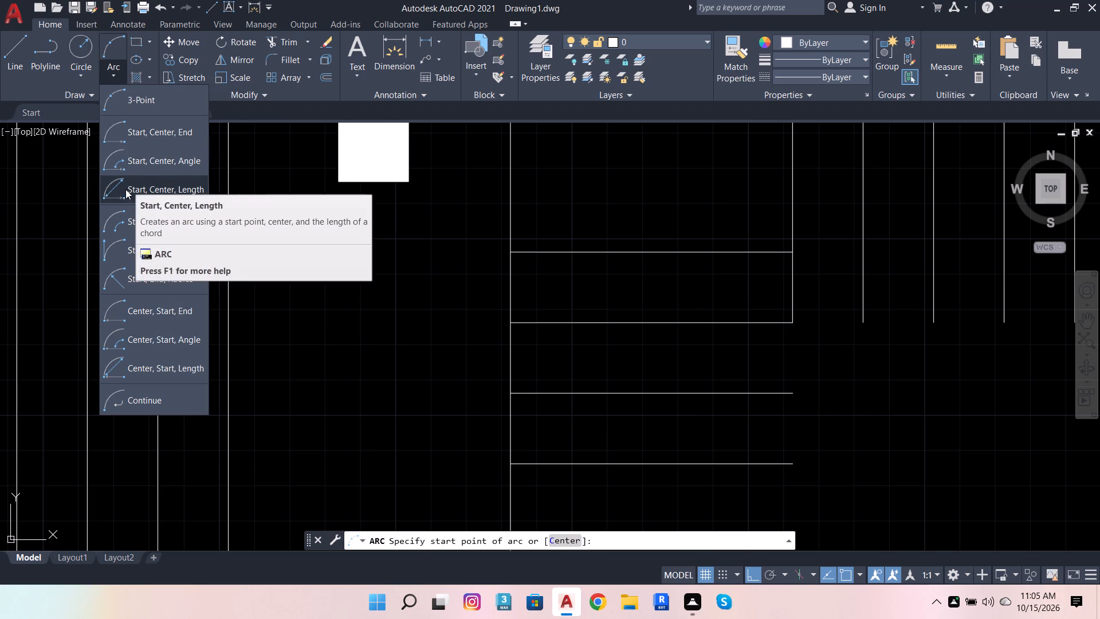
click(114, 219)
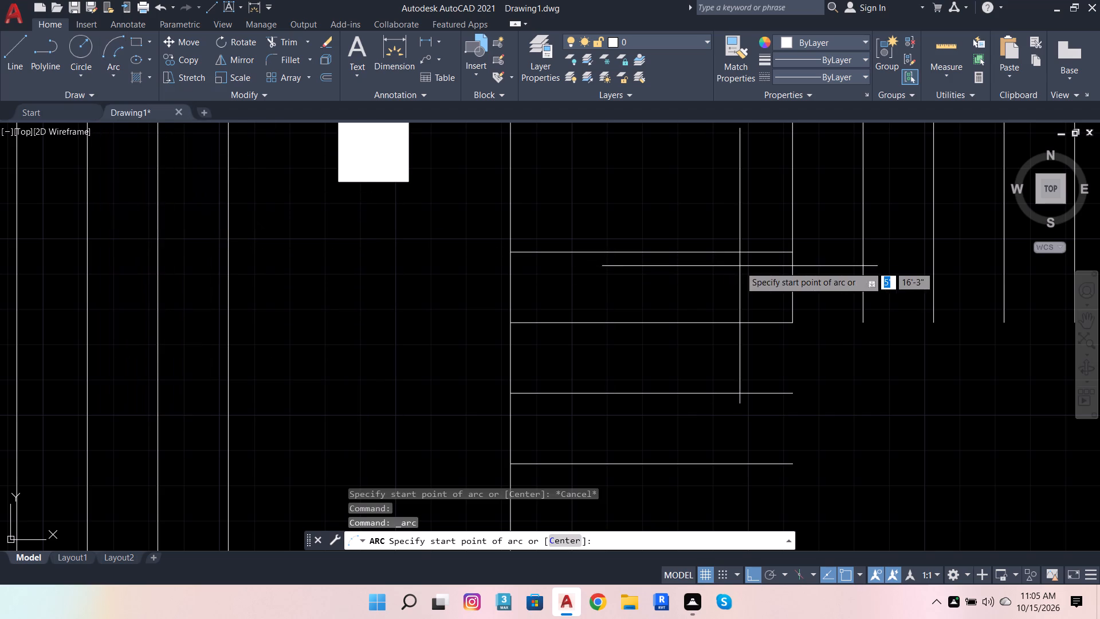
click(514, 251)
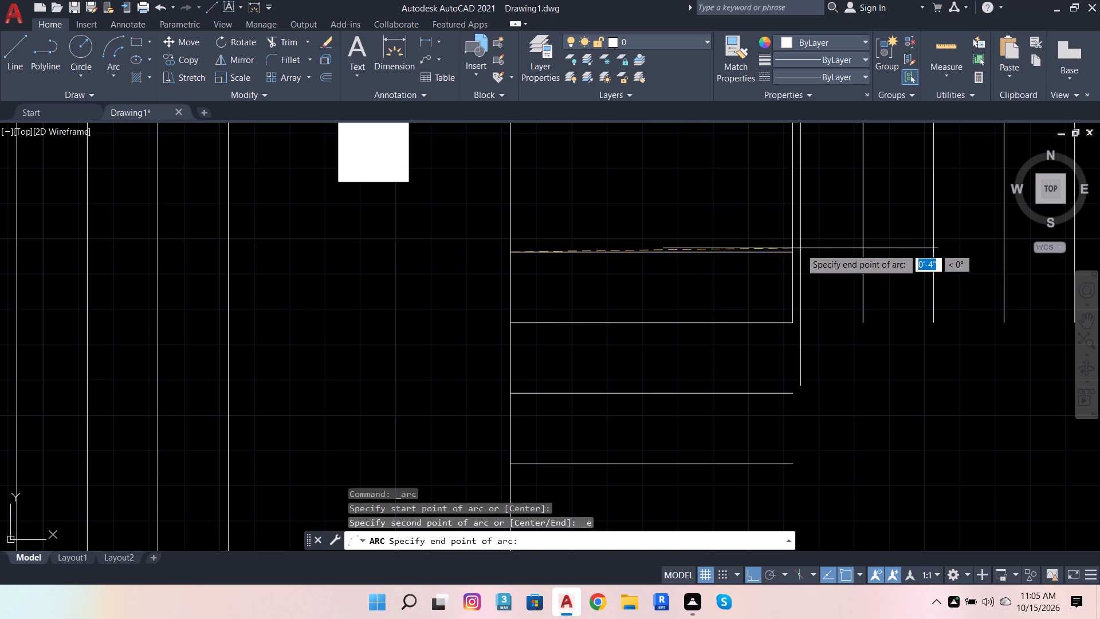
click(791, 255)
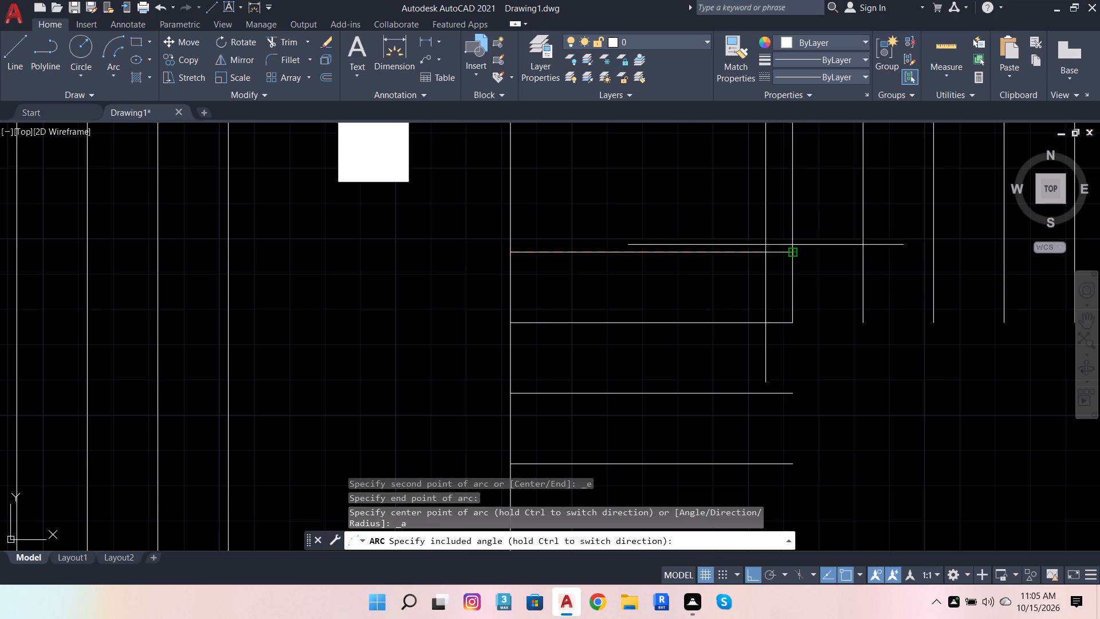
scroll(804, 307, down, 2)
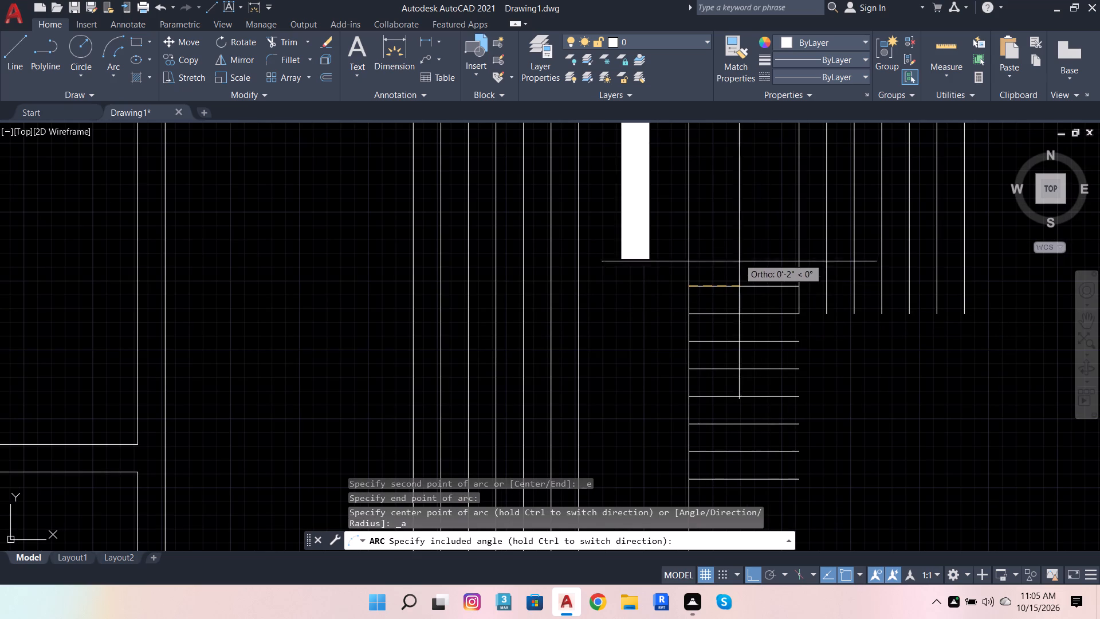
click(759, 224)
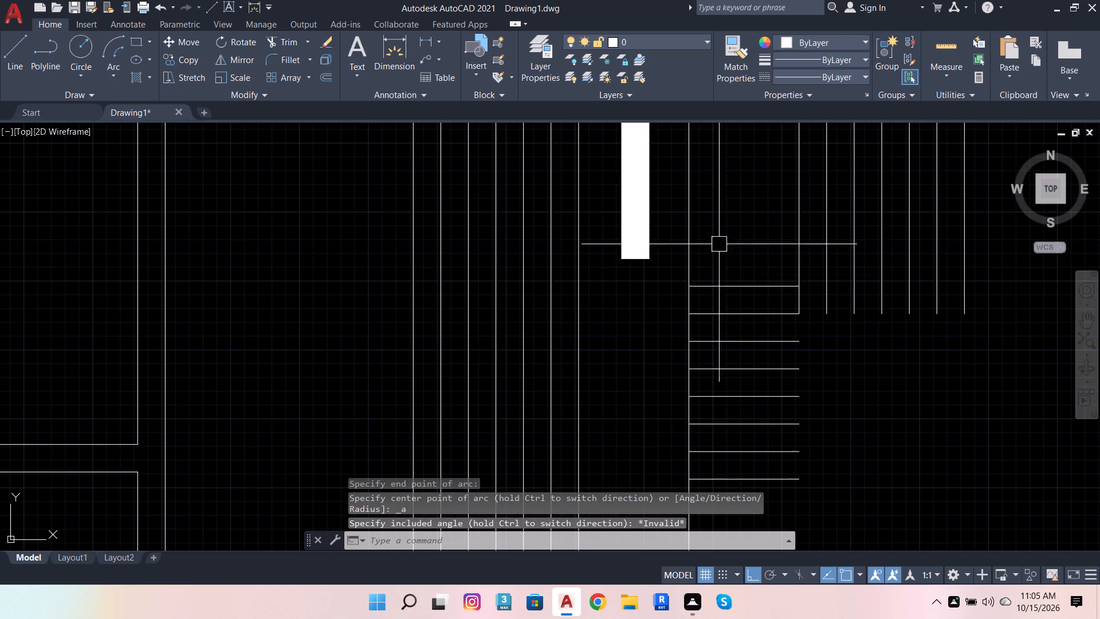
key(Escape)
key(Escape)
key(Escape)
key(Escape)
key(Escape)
Draw a three-point arc from the divider end of the right groove's raised bottom line, through the inner groove line, ending just beyond it.
click(112, 56)
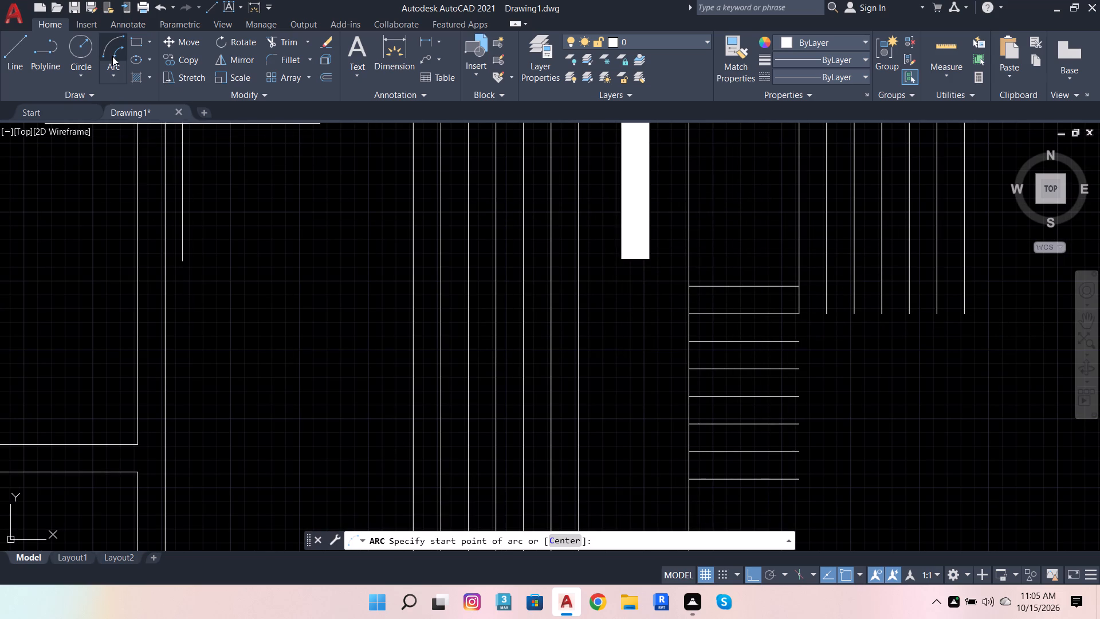
click(114, 75)
click(128, 95)
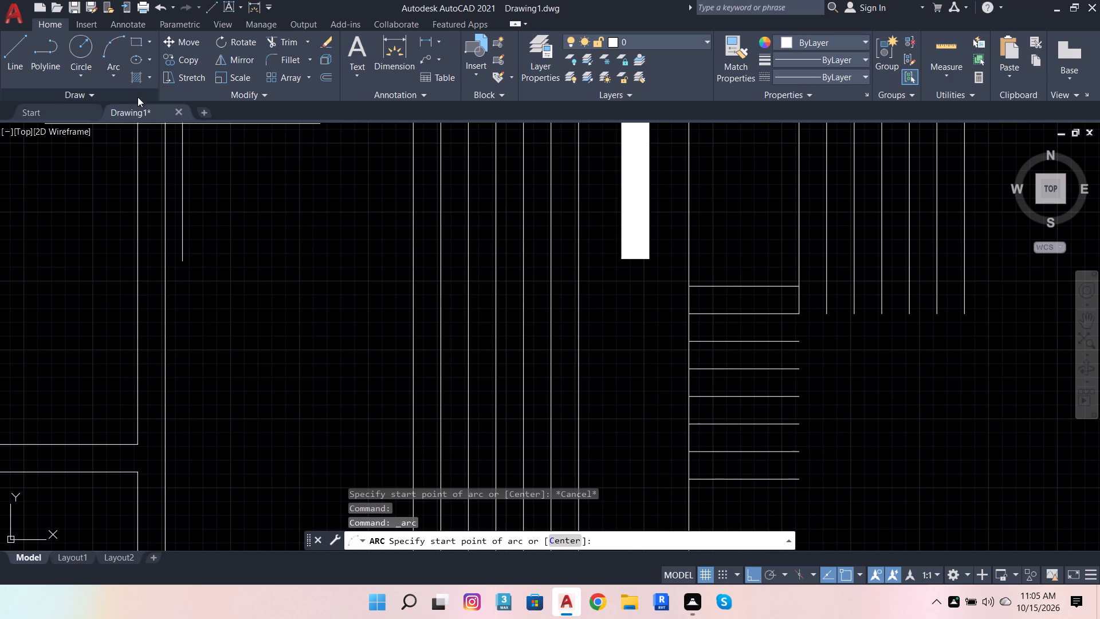
click(111, 48)
click(687, 288)
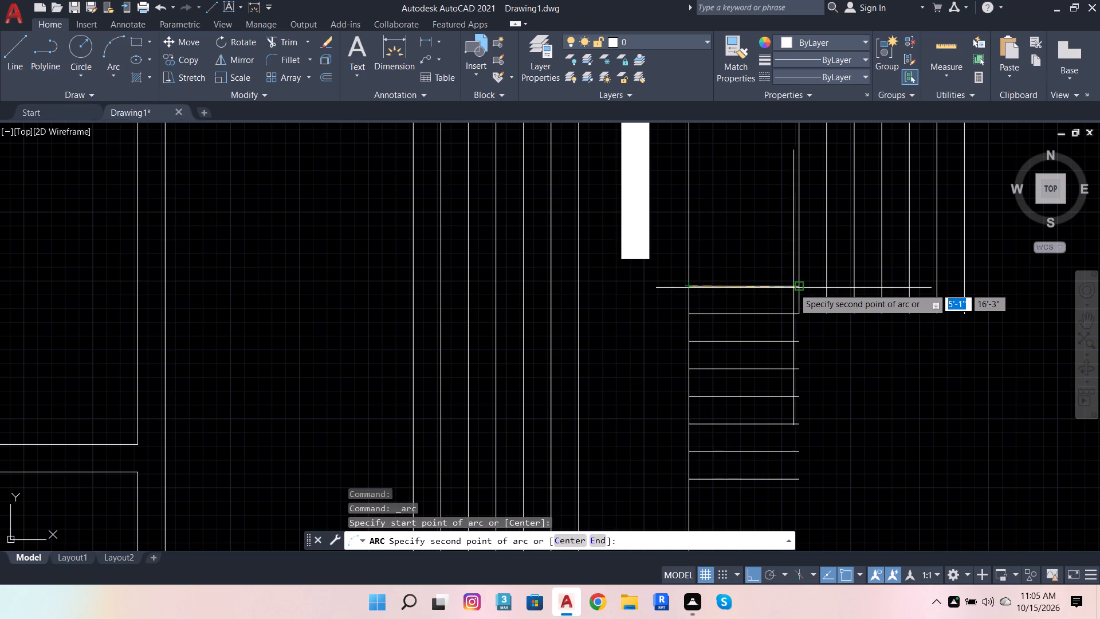
click(796, 287)
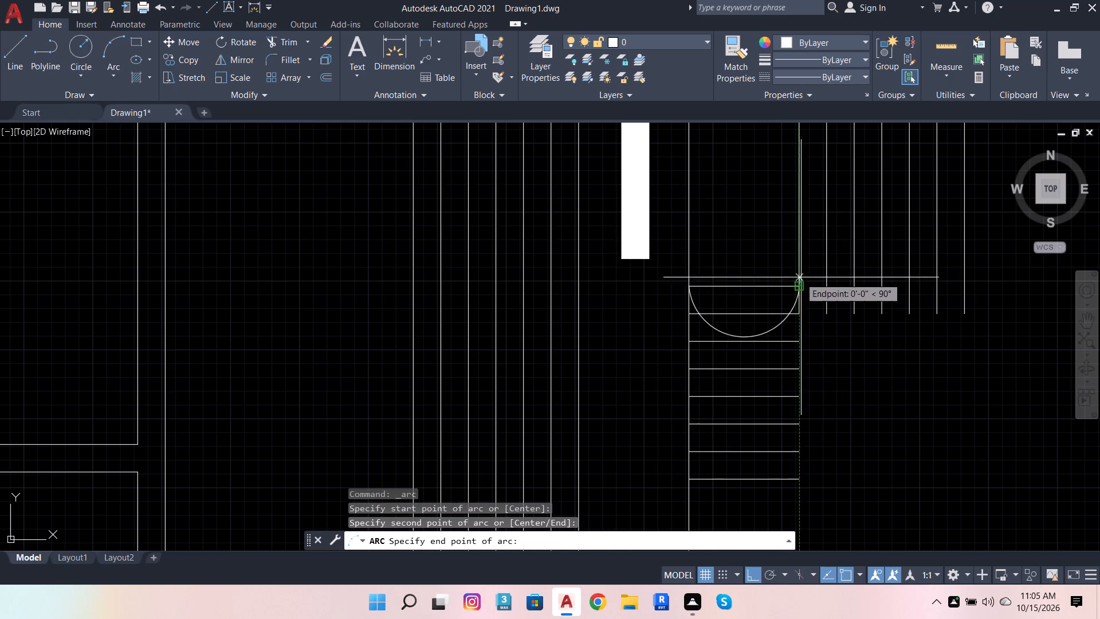
scroll(798, 280, up, 2)
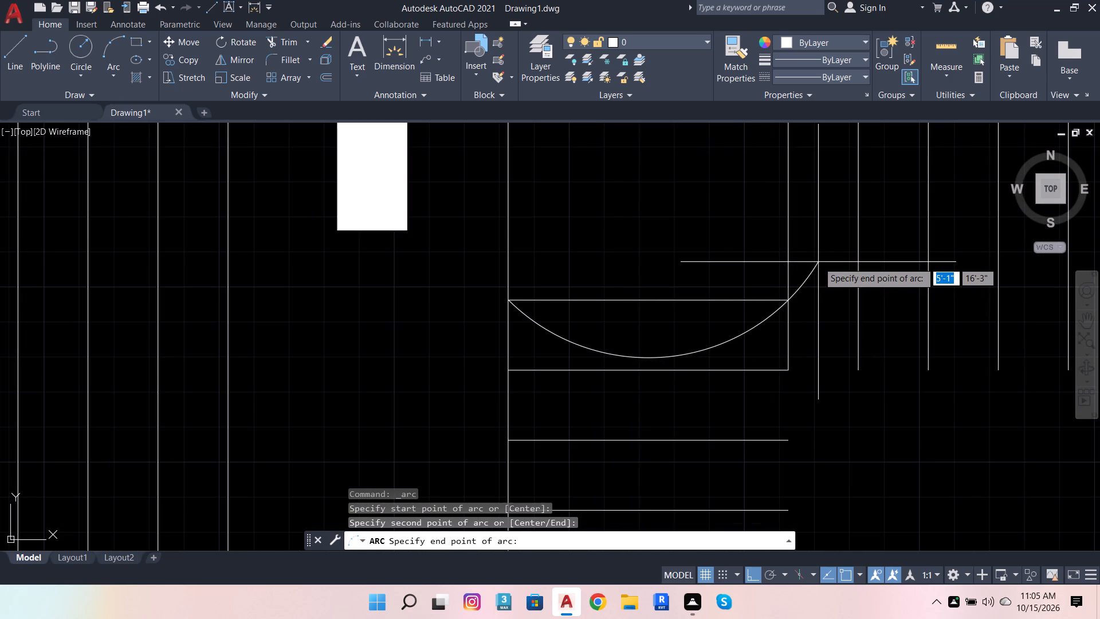
click(818, 261)
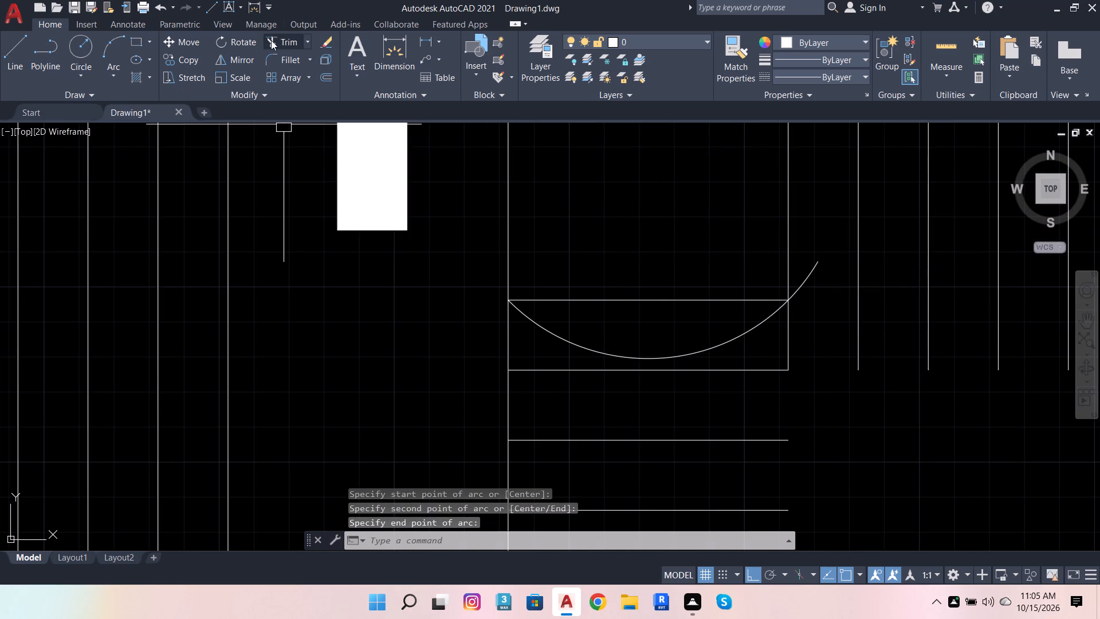
Trim the arc's overhang past the inner groove line and remove the raised straight line above the arc.
click(271, 41)
click(817, 272)
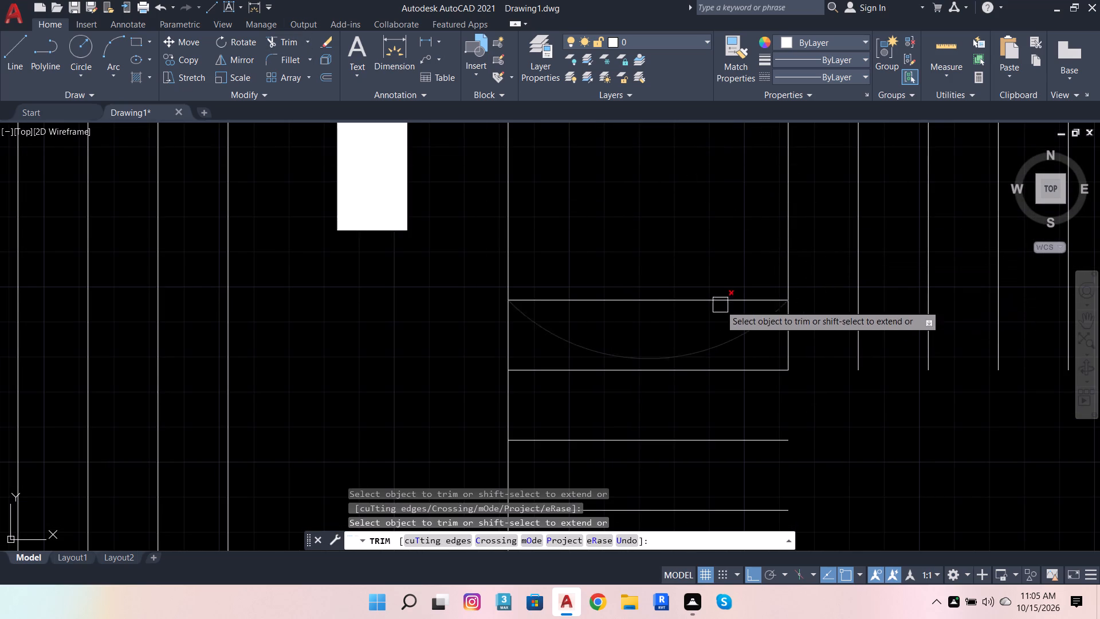
click(706, 299)
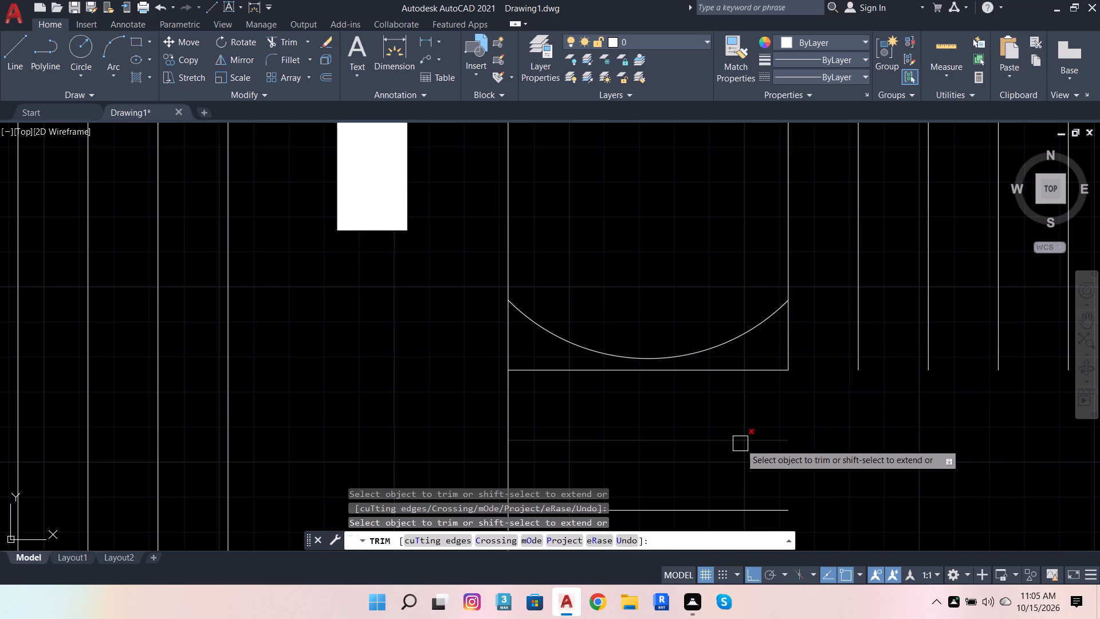
Extend the first three short horizontals below the right groove's bottom line to the door's far edge, and the next three verticals down to them.
scroll(748, 413, down, 3)
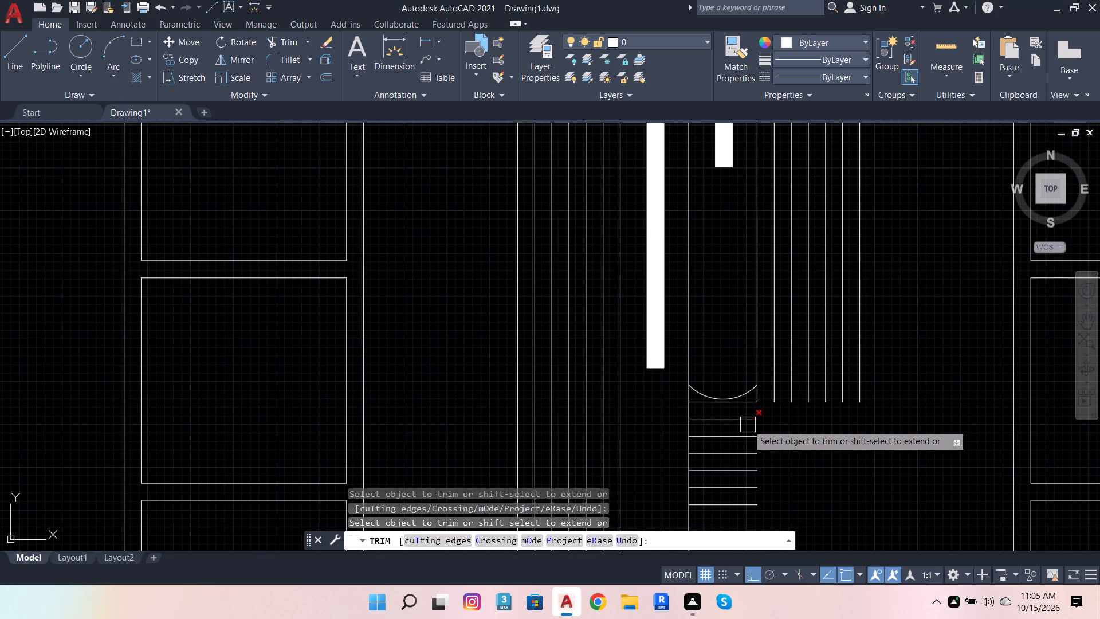
shift+click(748, 425)
shift+click(775, 397)
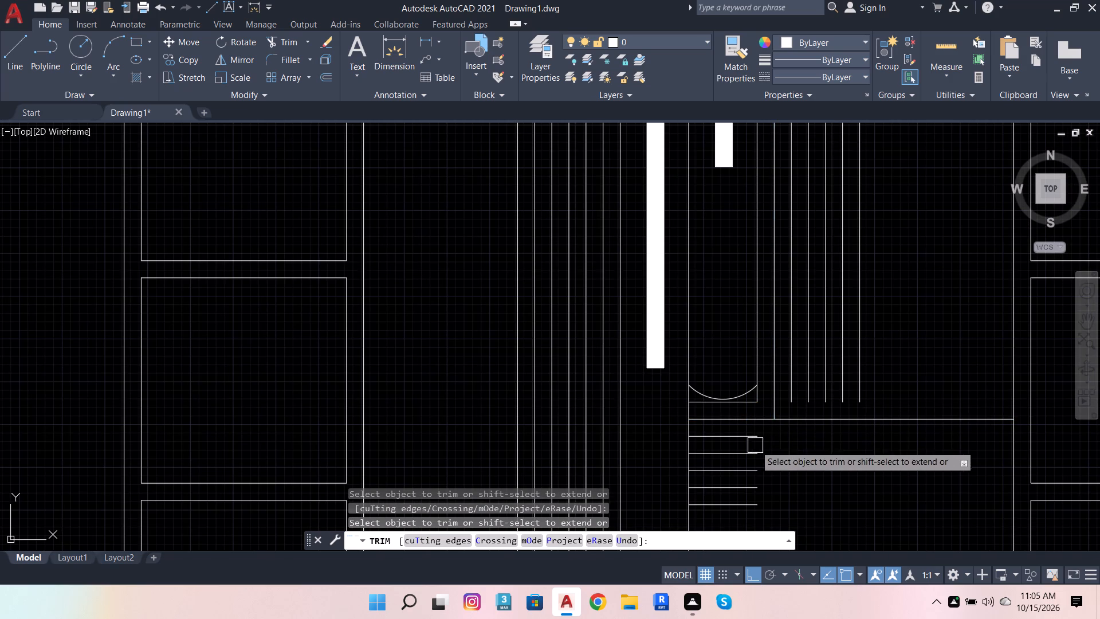
shift+click(749, 442)
shift+click(791, 390)
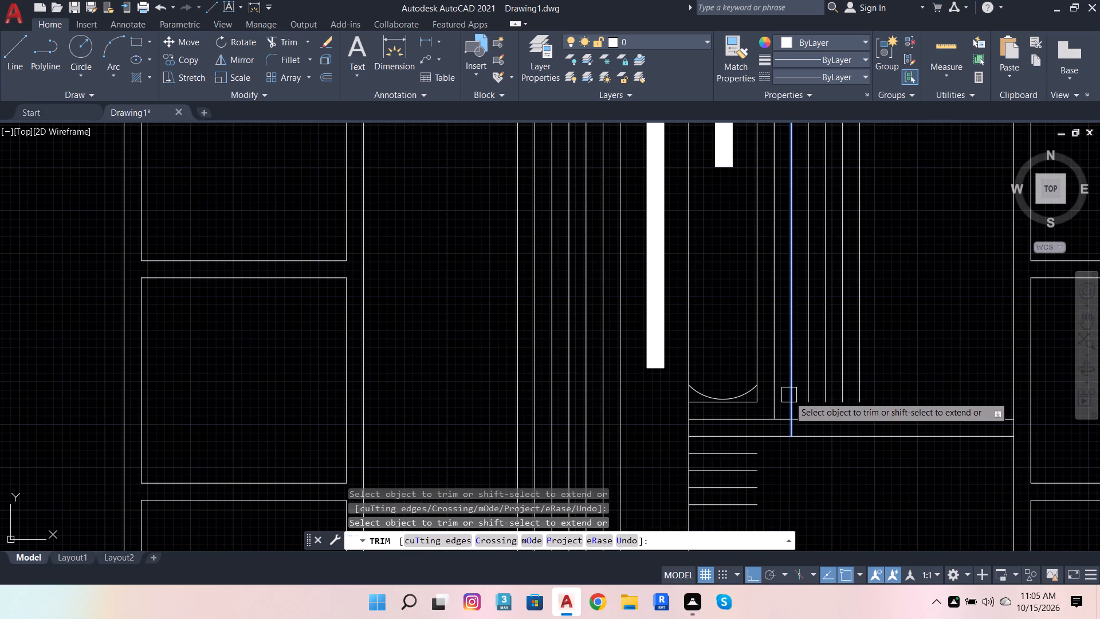
shift+click(789, 396)
shift+click(737, 453)
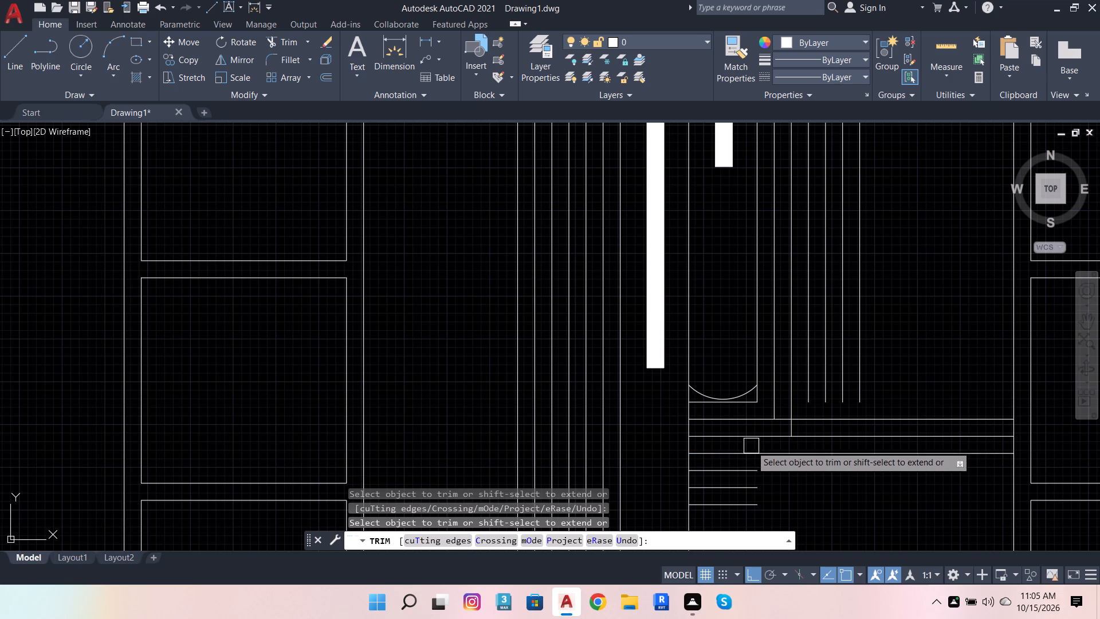
shift+click(812, 395)
shift+click(810, 400)
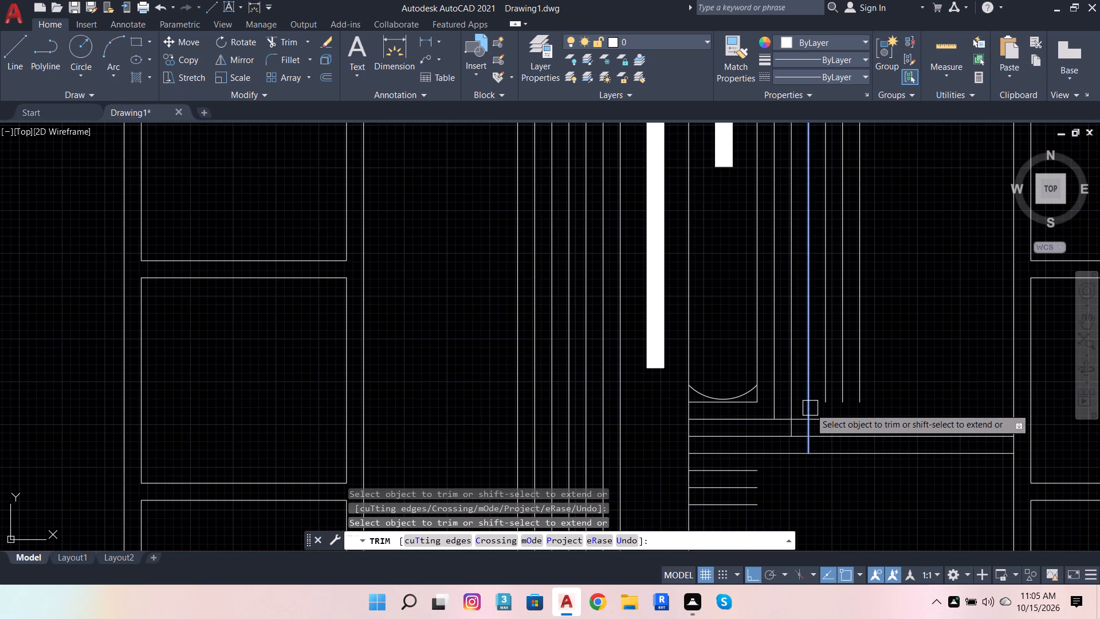
shift+click(810, 409)
Extend the fourth and fifth short horizontals to the door's far edge and the fourth and fifth groove verticals down to meet them.
shift+click(742, 472)
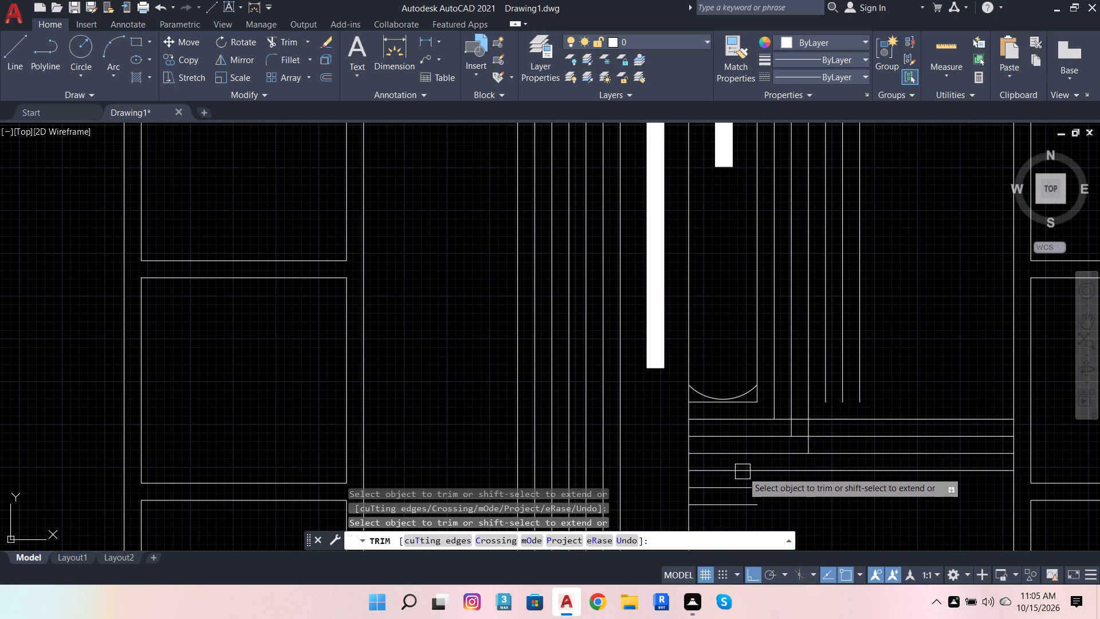
shift+click(819, 388)
shift+click(824, 395)
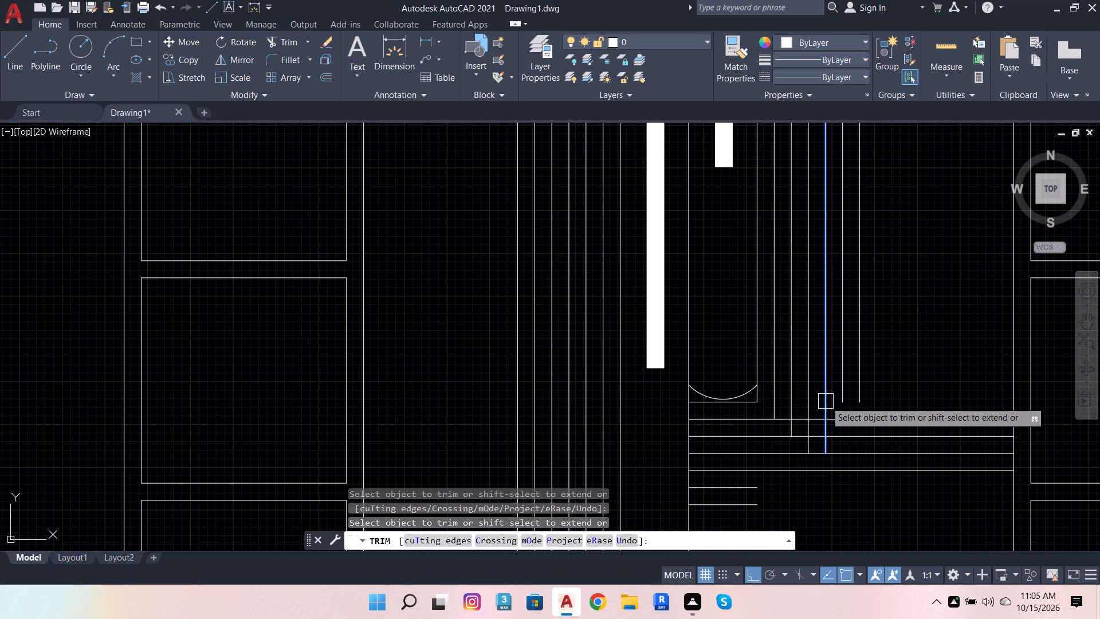
shift+click(826, 401)
shift+click(826, 406)
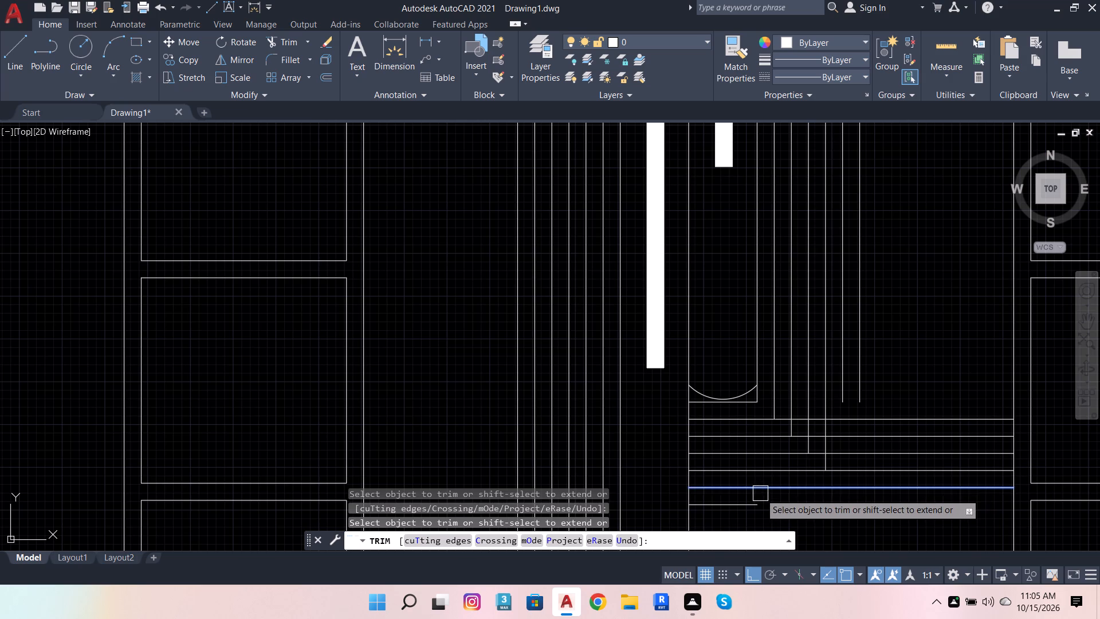
shift+click(760, 493)
shift+click(846, 391)
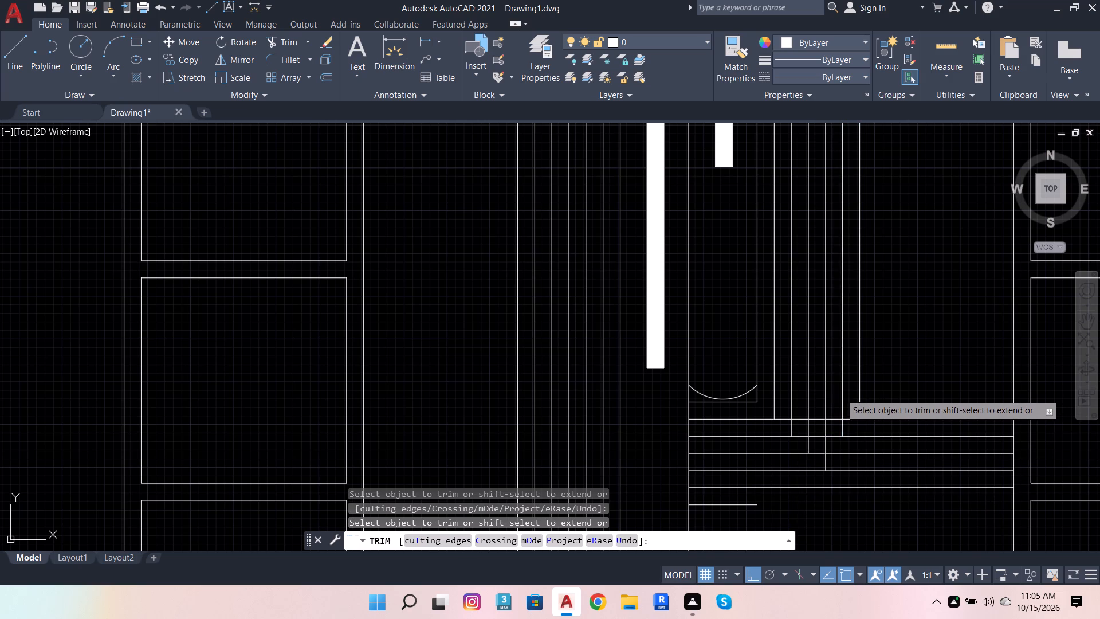
shift+click(840, 394)
shift+click(841, 398)
shift+click(842, 404)
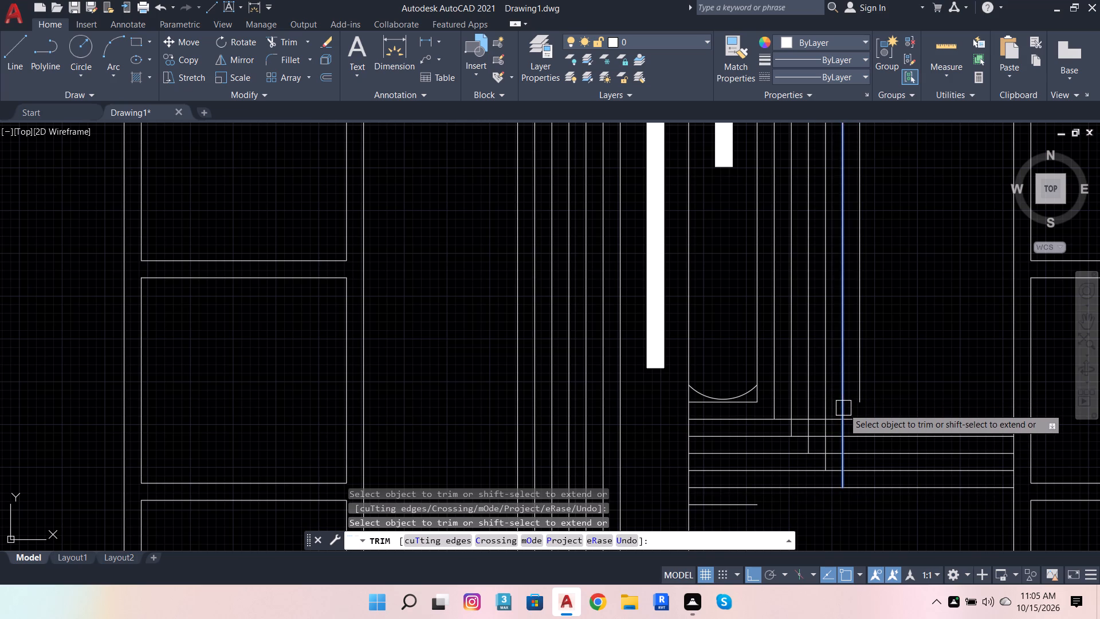
Extend the sixth short horizontal to the door's far edge and the sixth groove vertical down to meet it.
shift+click(843, 408)
shift+click(742, 510)
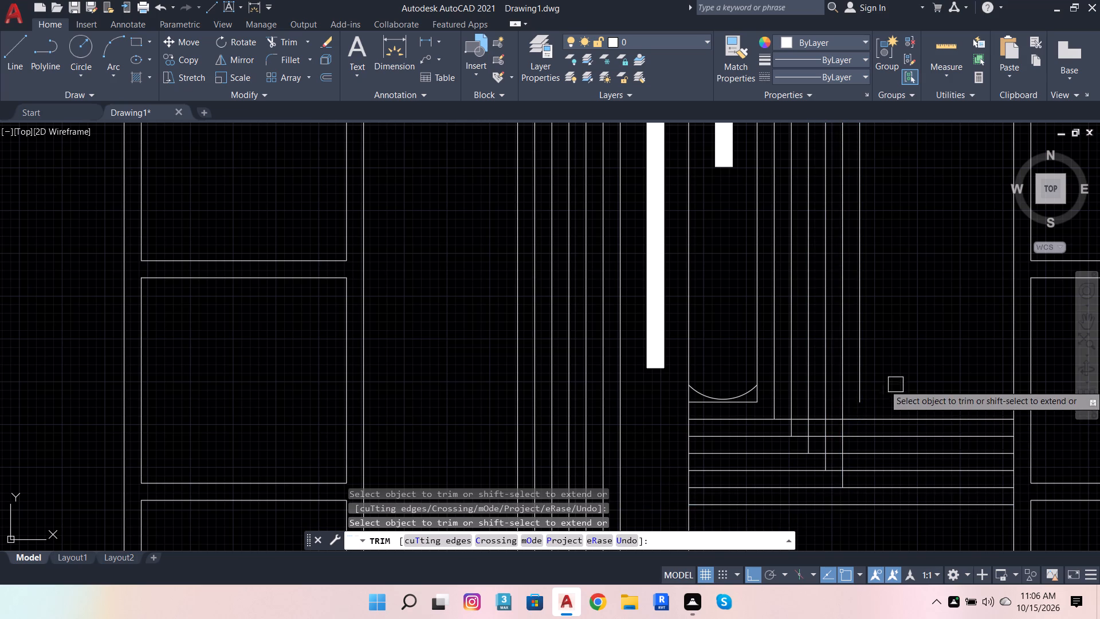
shift+click(865, 391)
shift+double_click(865, 396)
shift+double_click(863, 405)
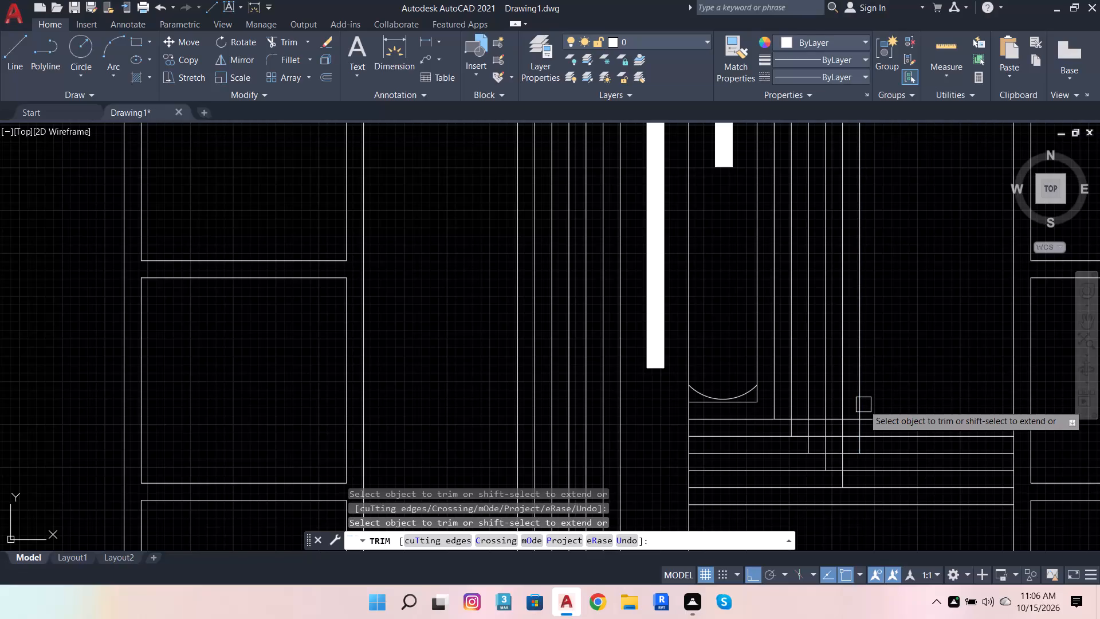
shift+click(863, 407)
shift+click(862, 412)
shift+click(862, 412)
shift+click(860, 419)
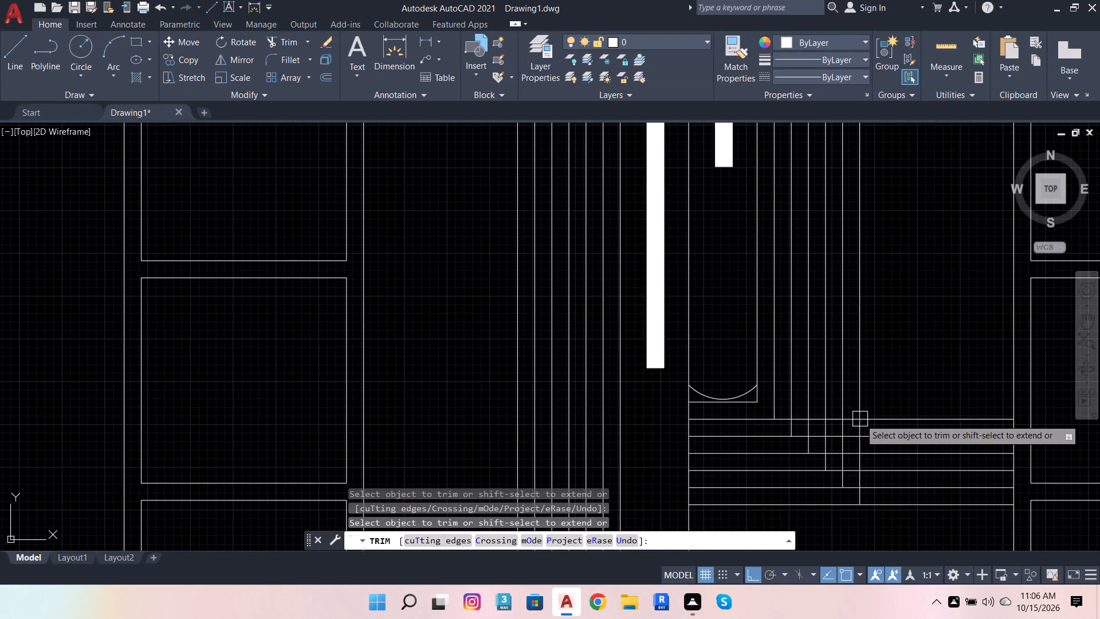
Trim the six horizontals' overhang beyond the outermost vertical of the right groove.
click(903, 391)
click(906, 514)
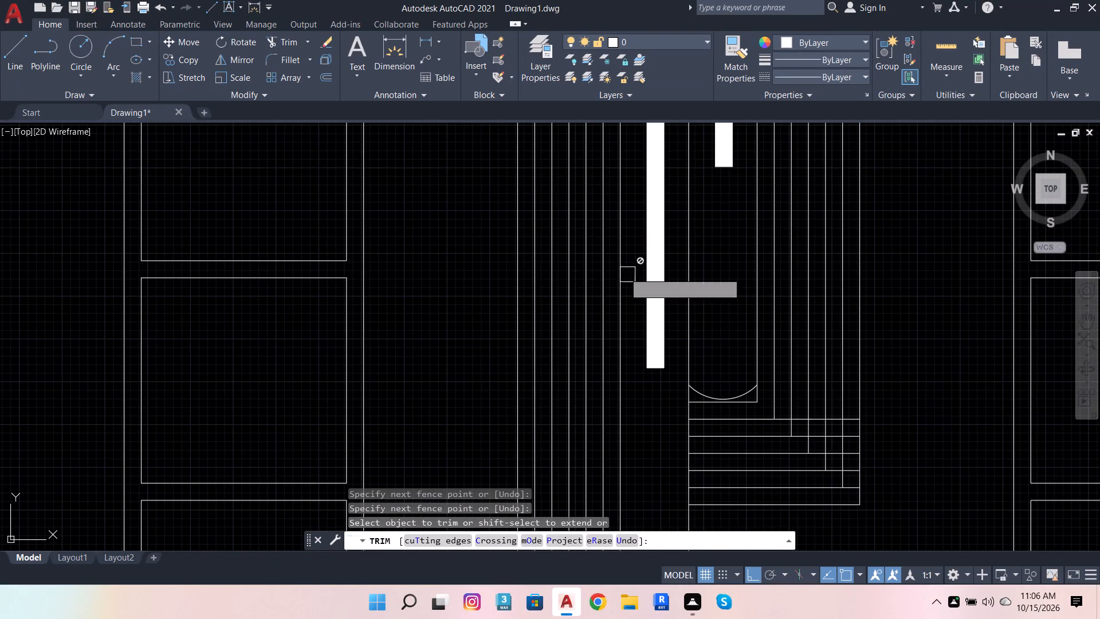
scroll(774, 420, up, 1)
key(Escape)
key(Escape)
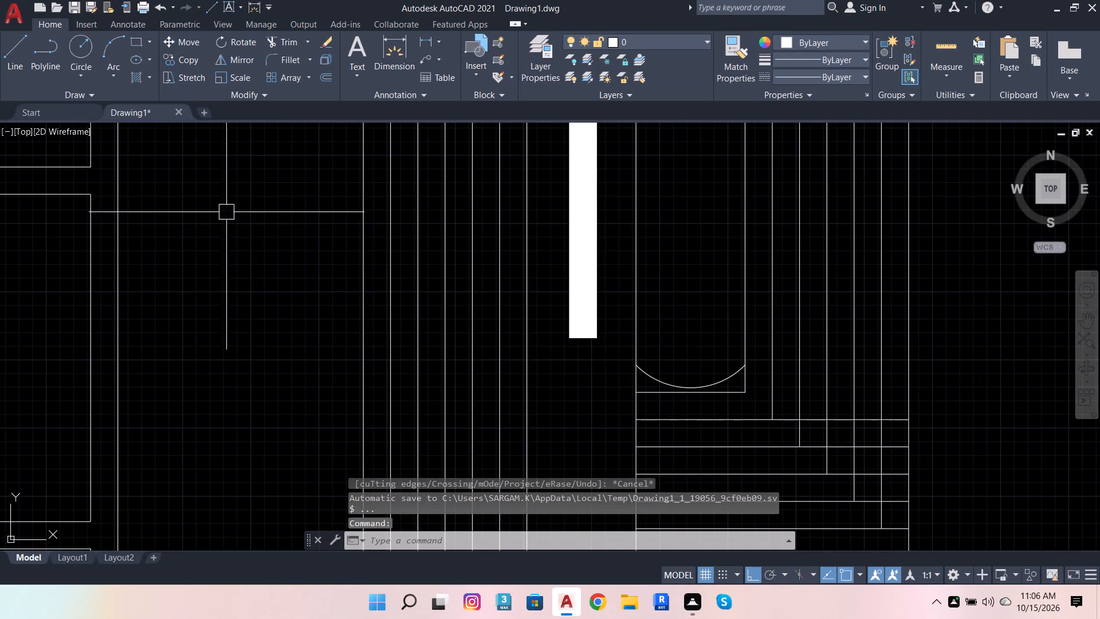
Extend the right groove's bottom line beneath the arc out to the next groove vertical.
scroll(737, 451, up, 1)
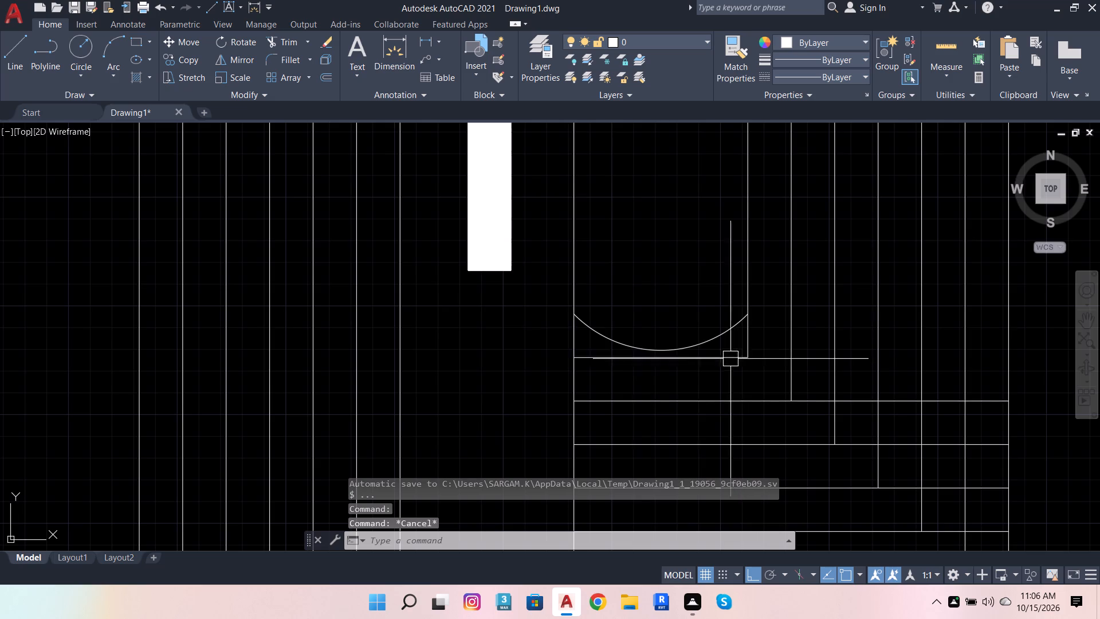
click(278, 42)
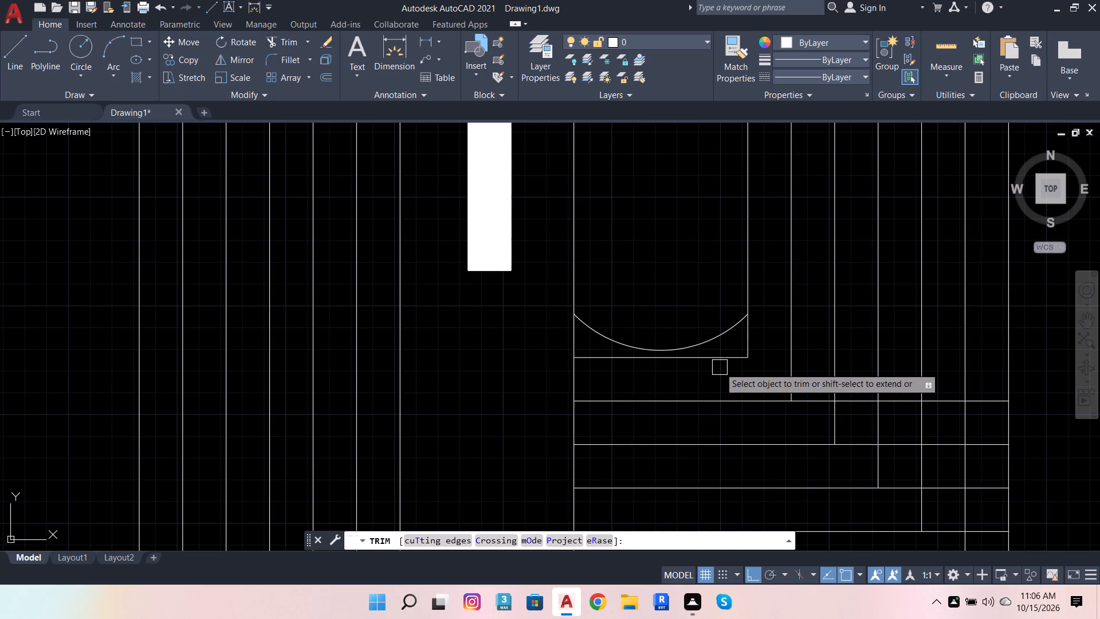
shift+click(723, 362)
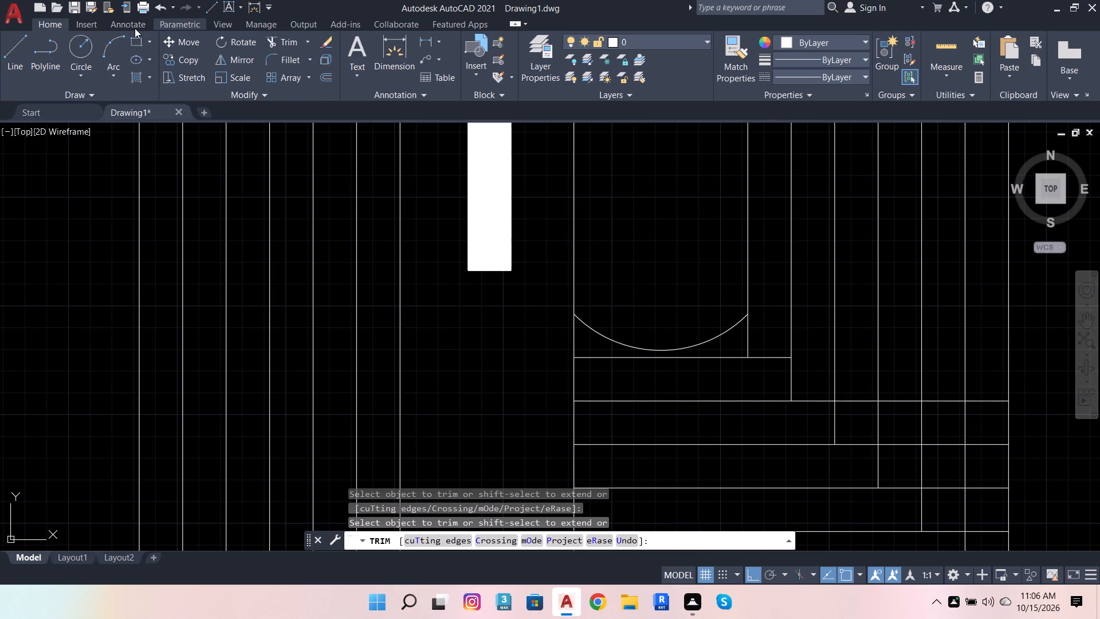
Draw a three-point arc from the divider end of the extended bottom line, through its far end, finishing just beyond it.
click(117, 46)
click(576, 359)
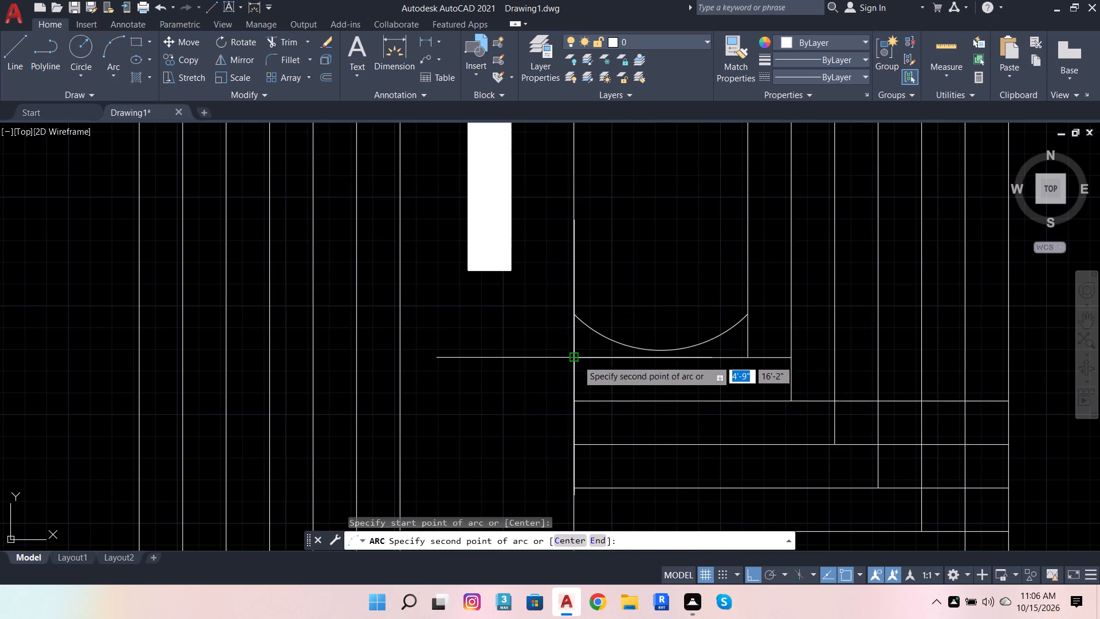
click(791, 361)
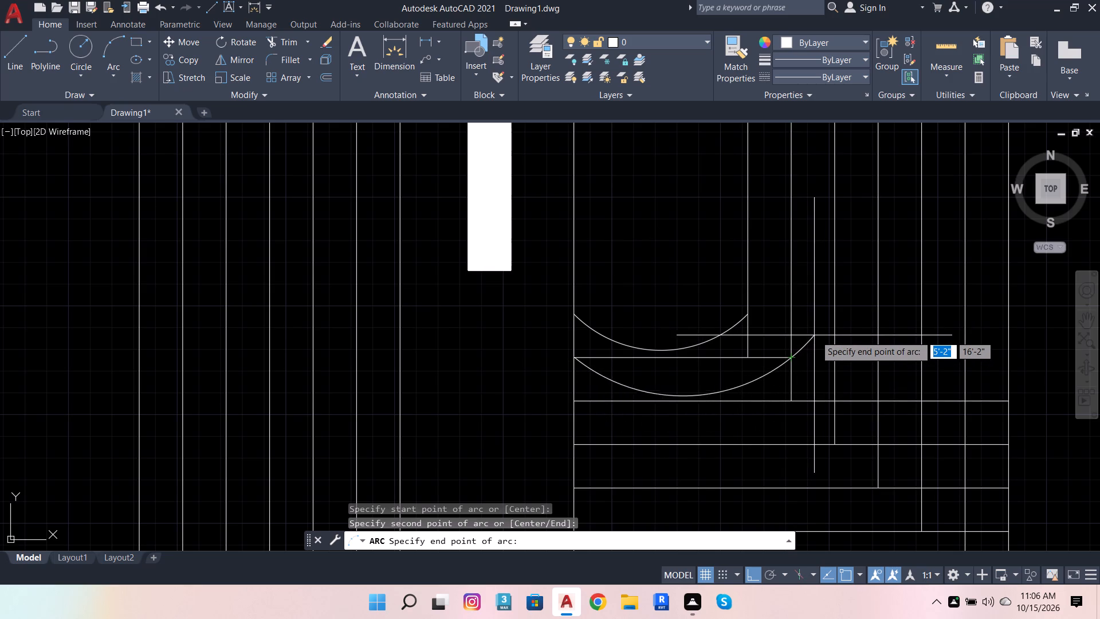
click(818, 339)
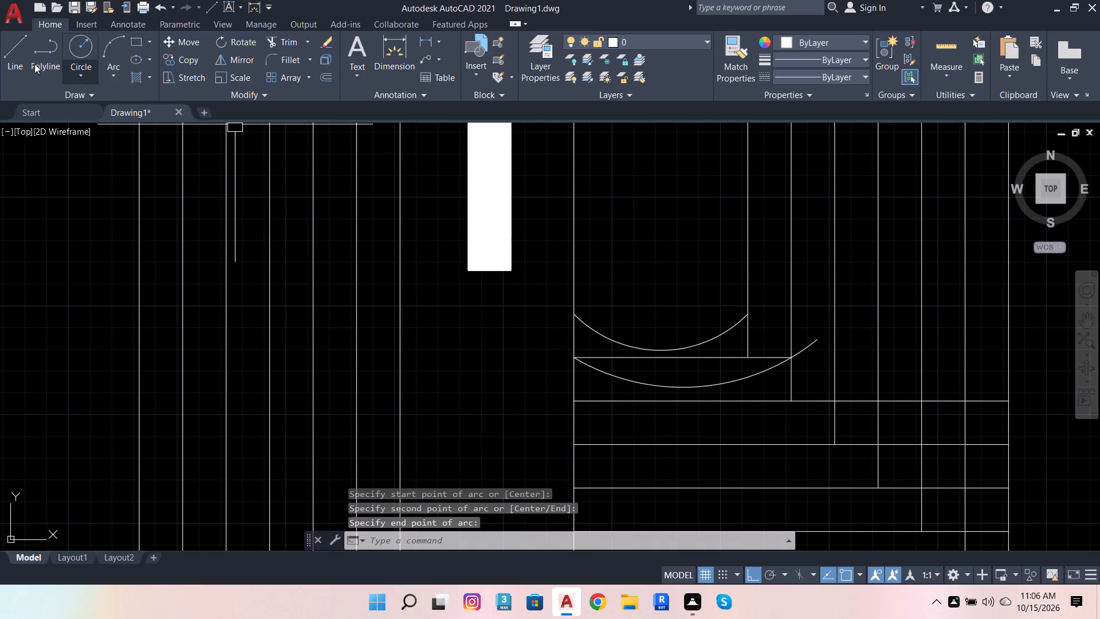
click(110, 46)
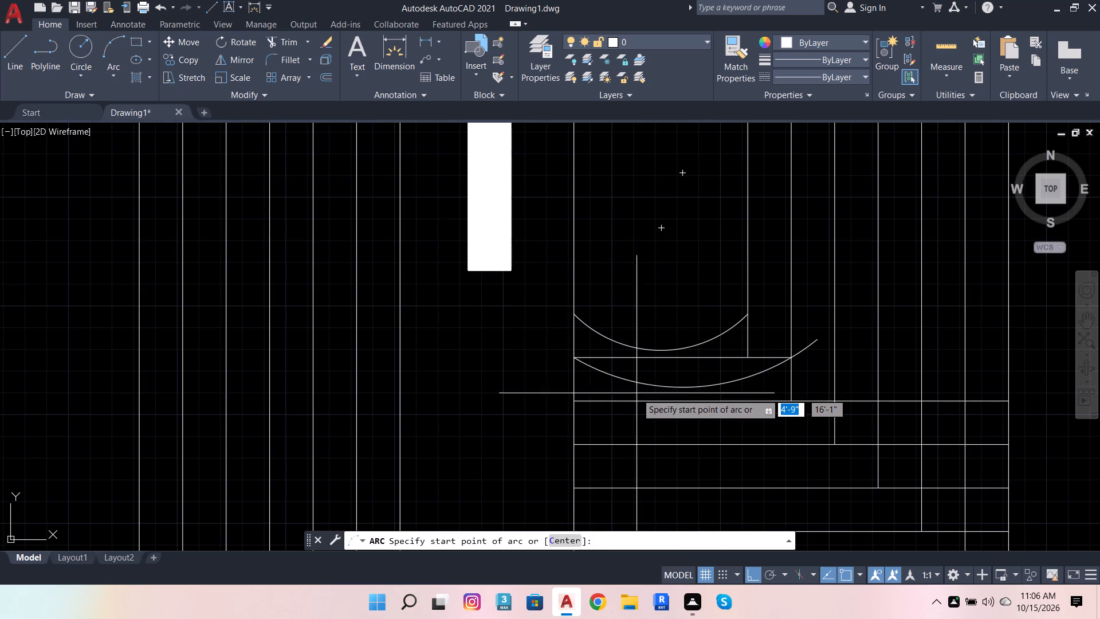
key(Escape)
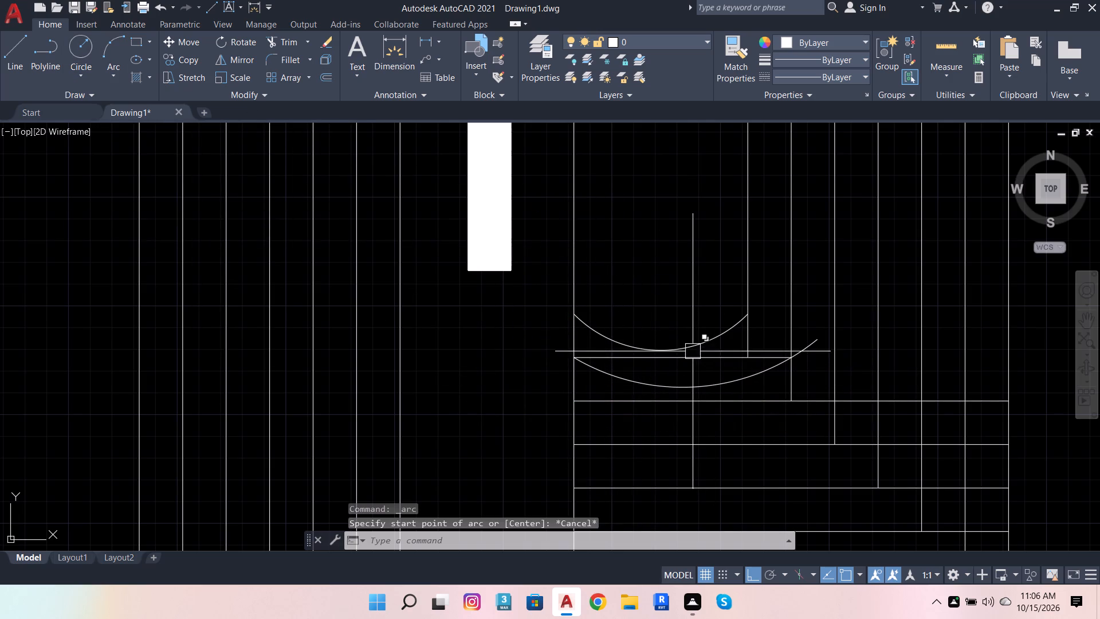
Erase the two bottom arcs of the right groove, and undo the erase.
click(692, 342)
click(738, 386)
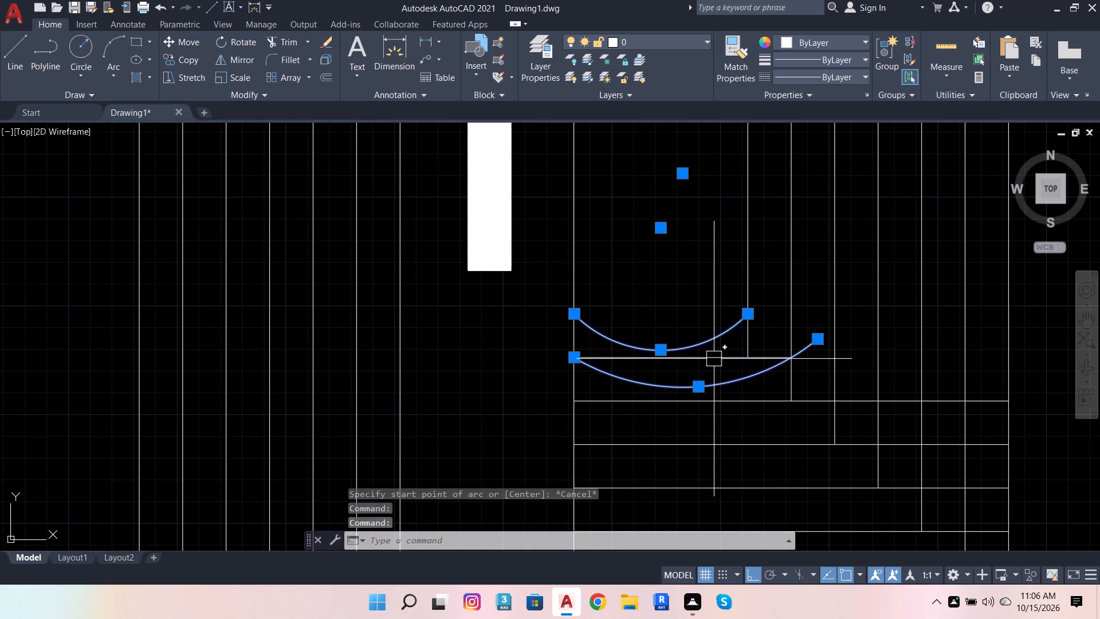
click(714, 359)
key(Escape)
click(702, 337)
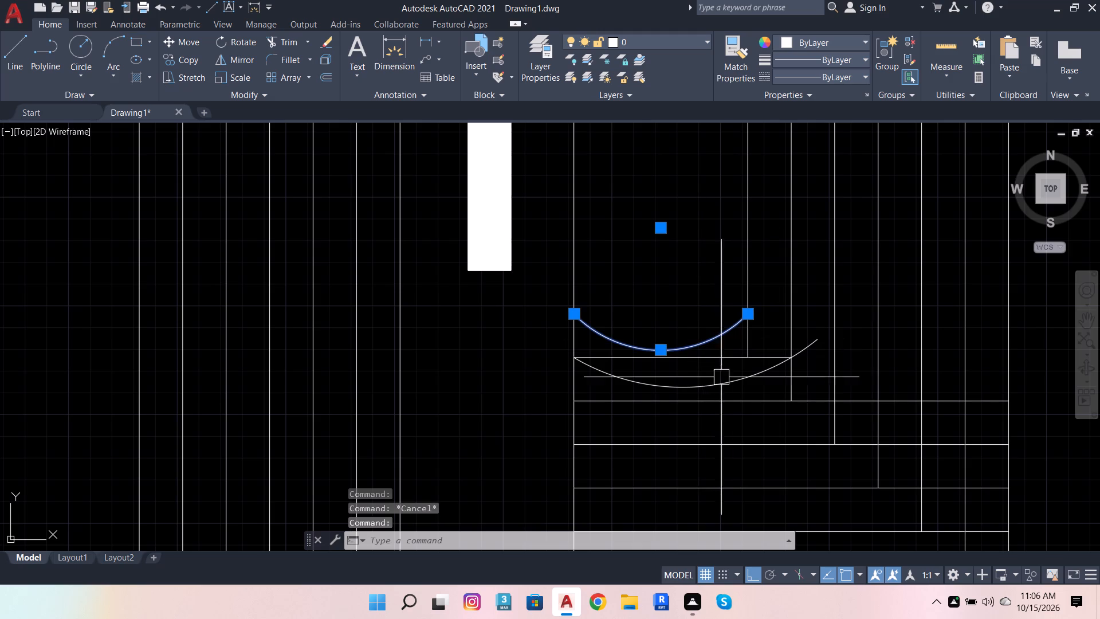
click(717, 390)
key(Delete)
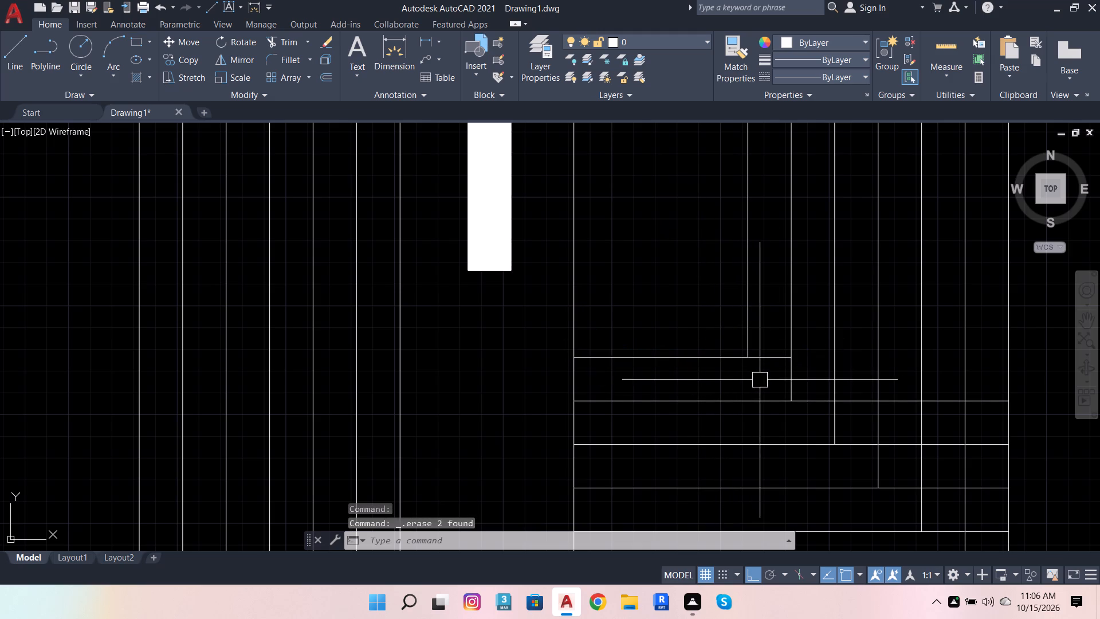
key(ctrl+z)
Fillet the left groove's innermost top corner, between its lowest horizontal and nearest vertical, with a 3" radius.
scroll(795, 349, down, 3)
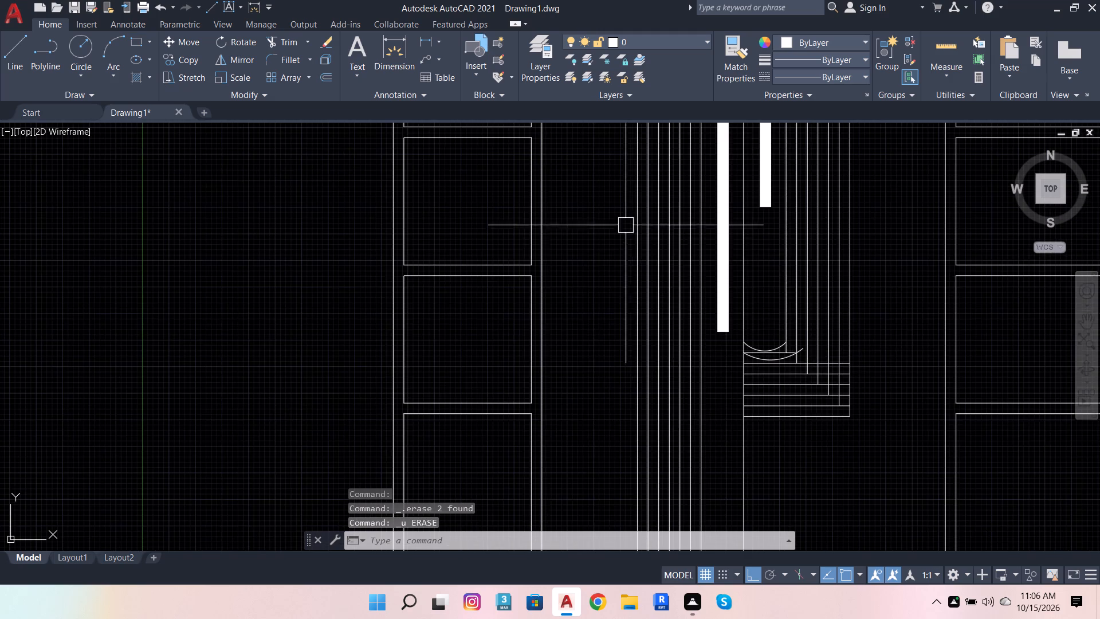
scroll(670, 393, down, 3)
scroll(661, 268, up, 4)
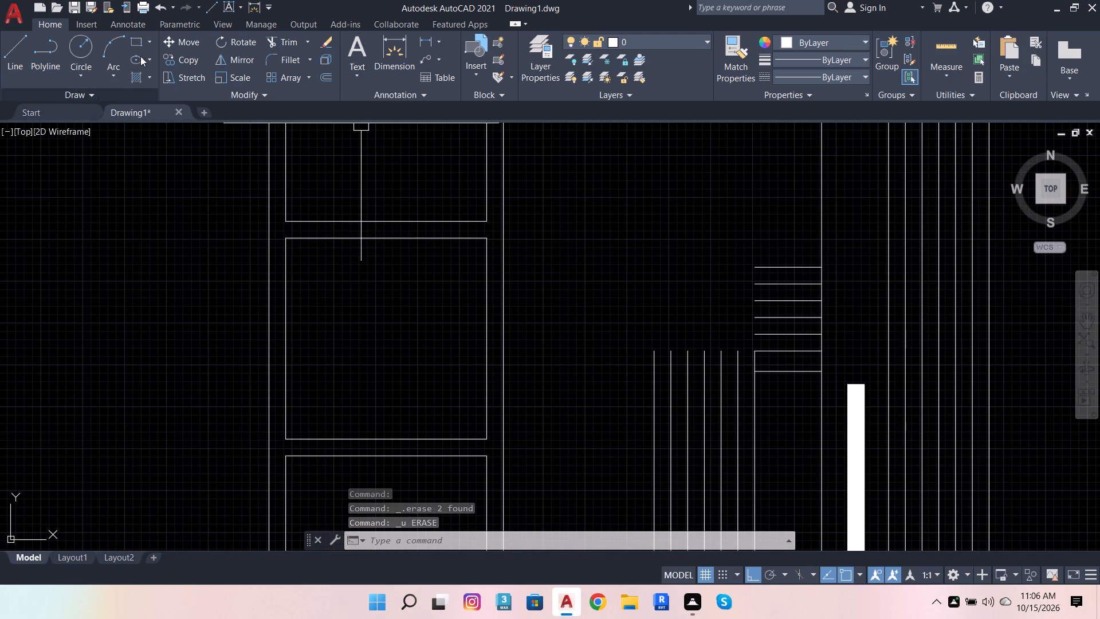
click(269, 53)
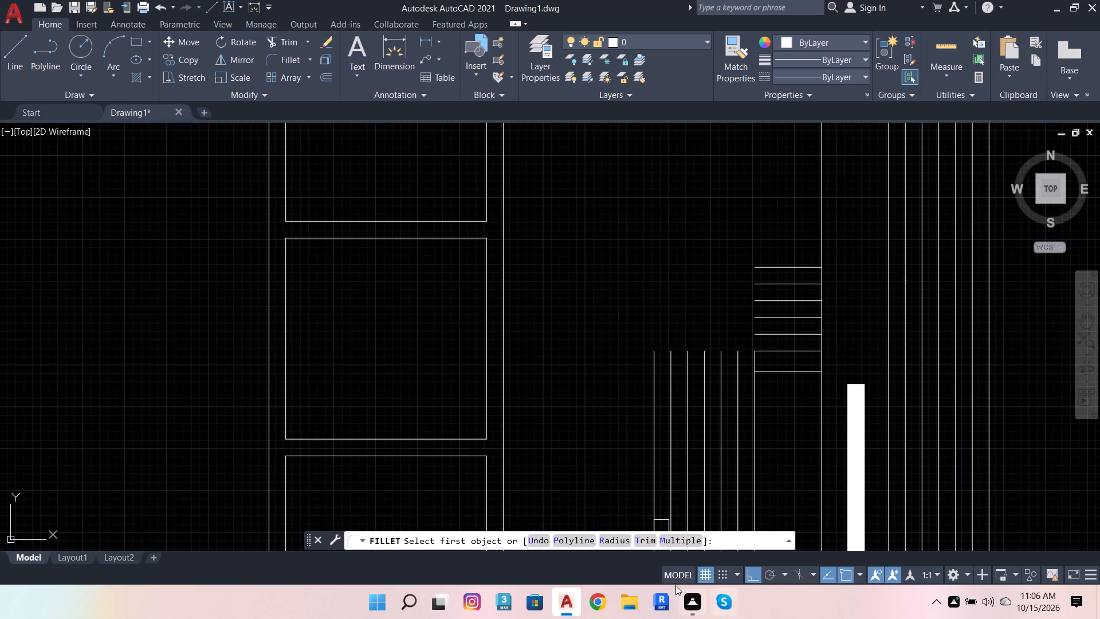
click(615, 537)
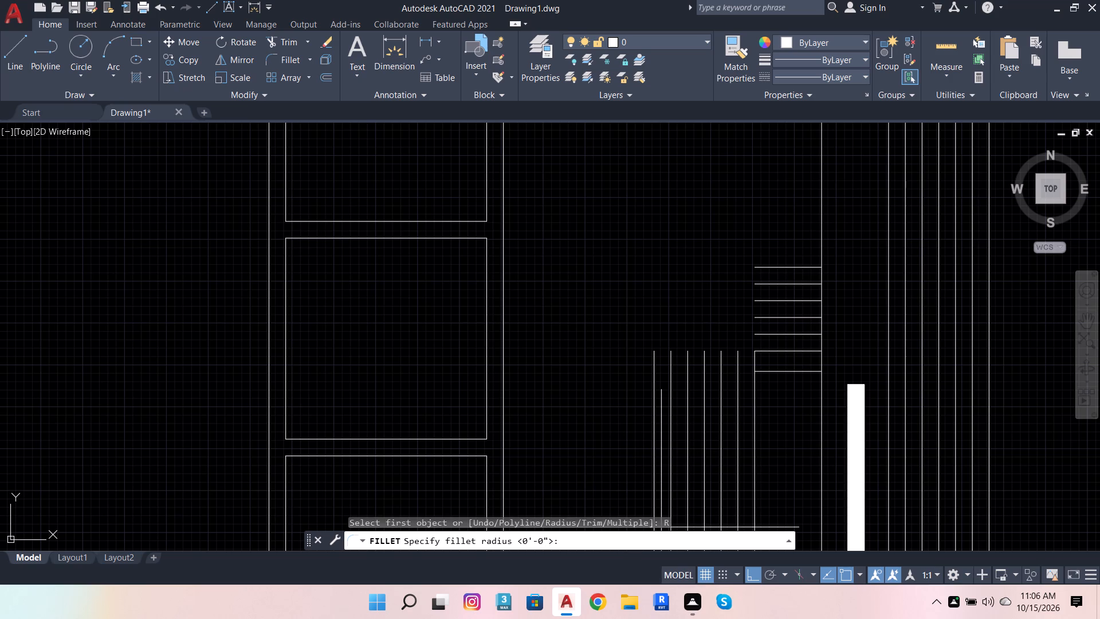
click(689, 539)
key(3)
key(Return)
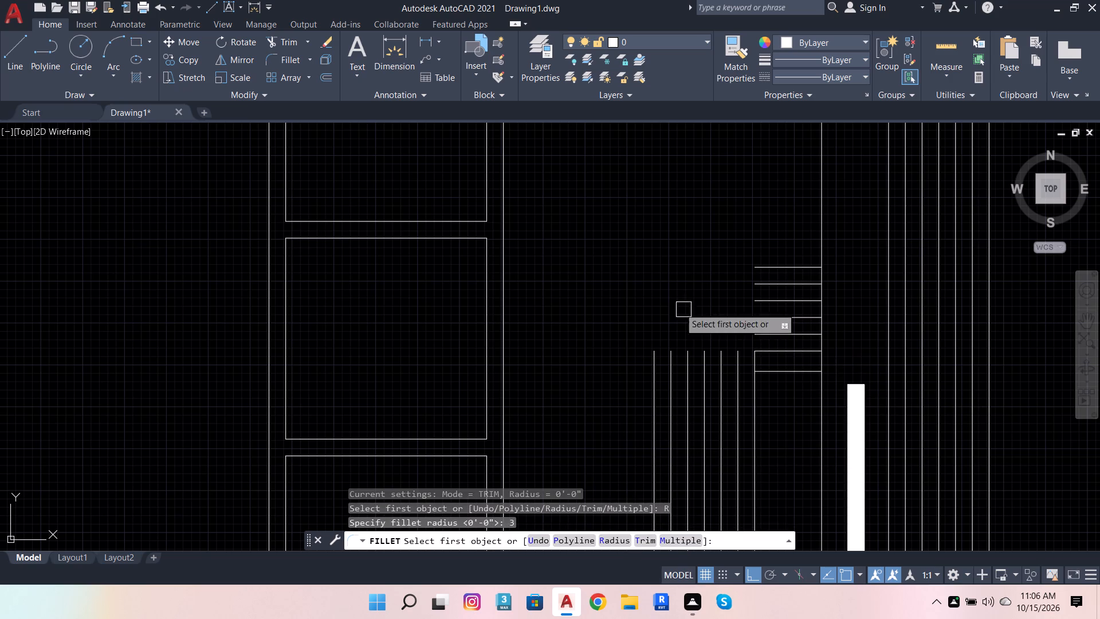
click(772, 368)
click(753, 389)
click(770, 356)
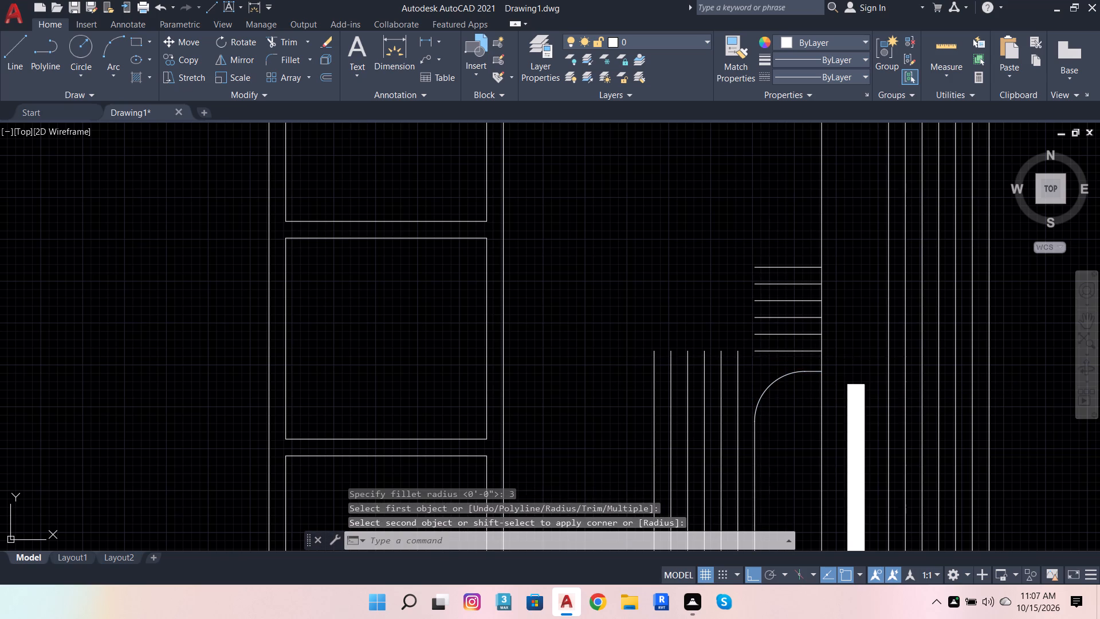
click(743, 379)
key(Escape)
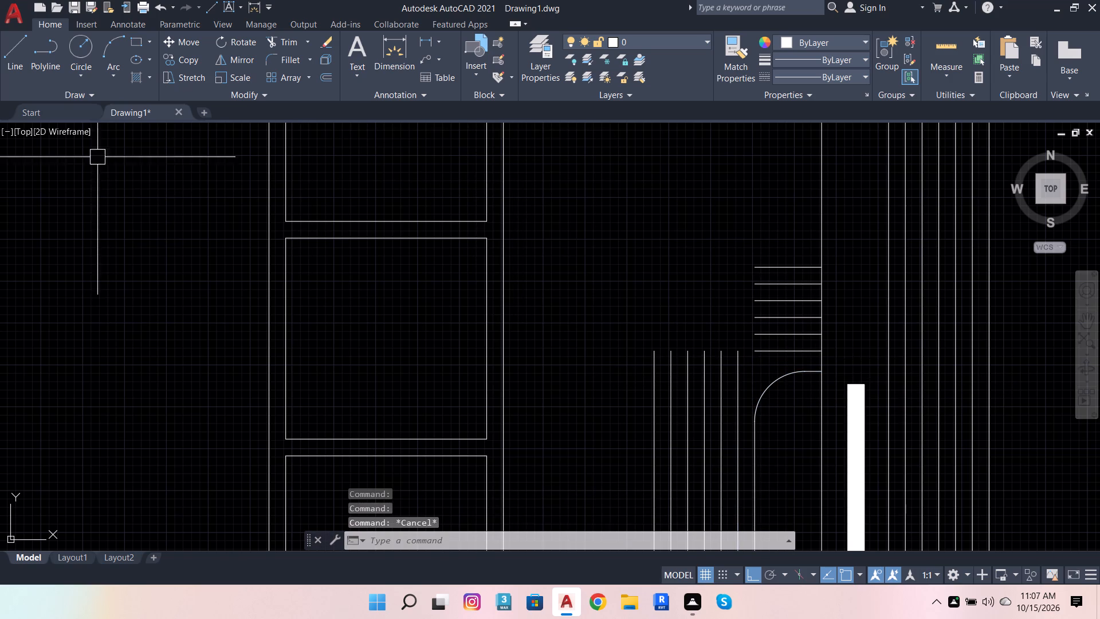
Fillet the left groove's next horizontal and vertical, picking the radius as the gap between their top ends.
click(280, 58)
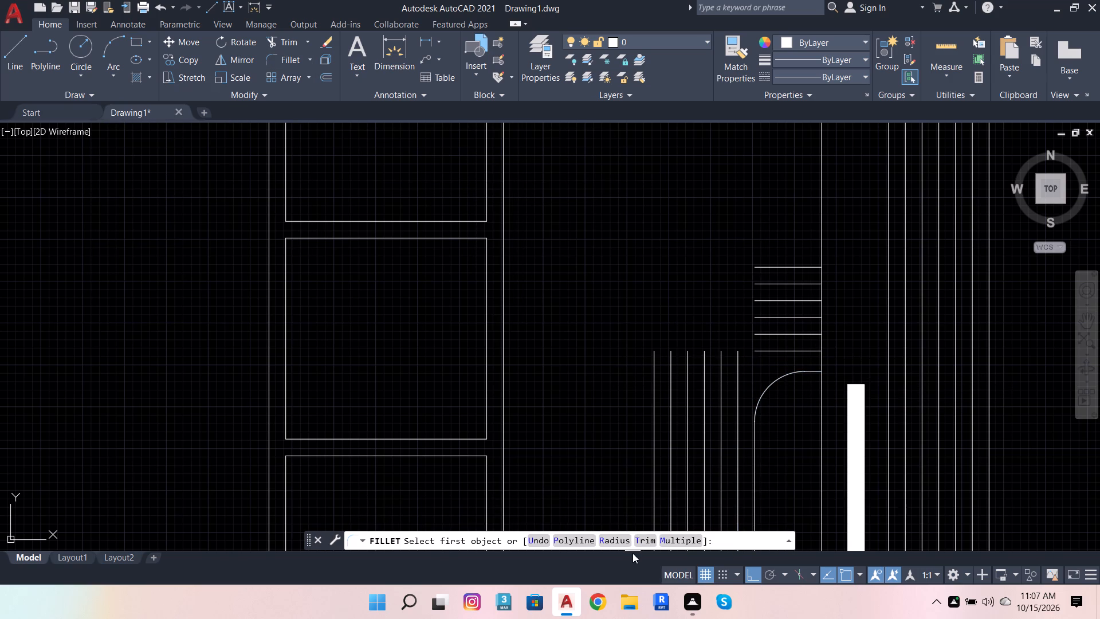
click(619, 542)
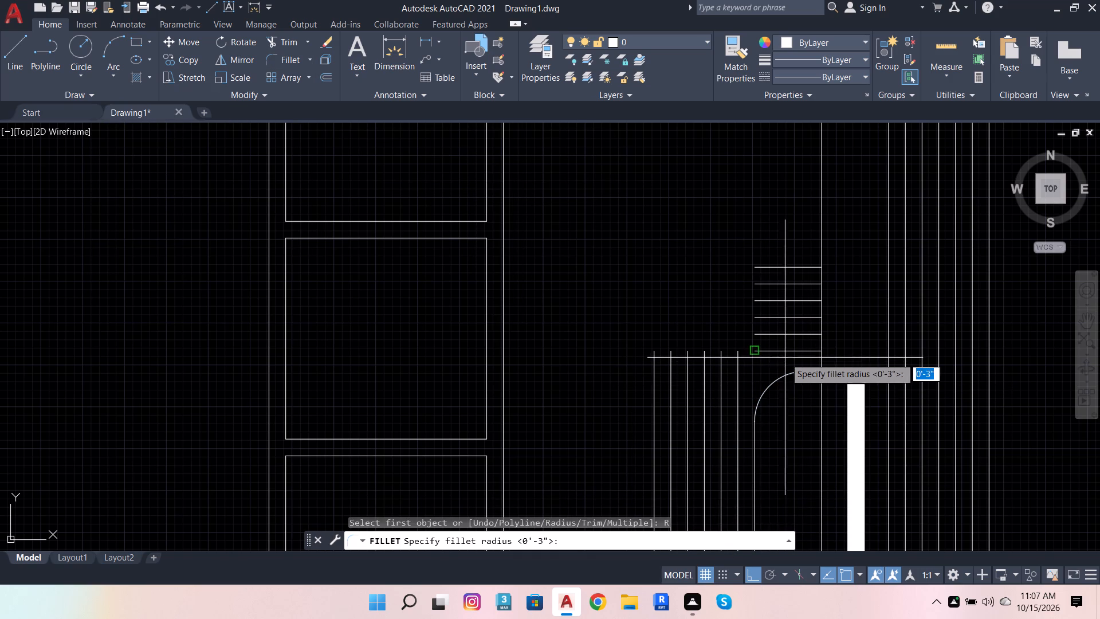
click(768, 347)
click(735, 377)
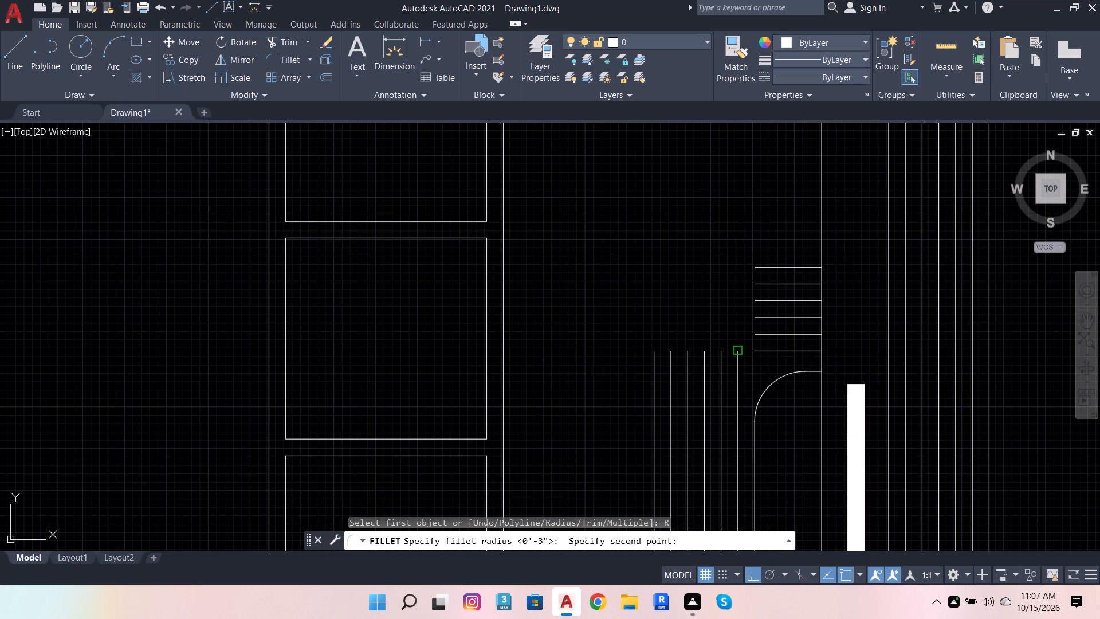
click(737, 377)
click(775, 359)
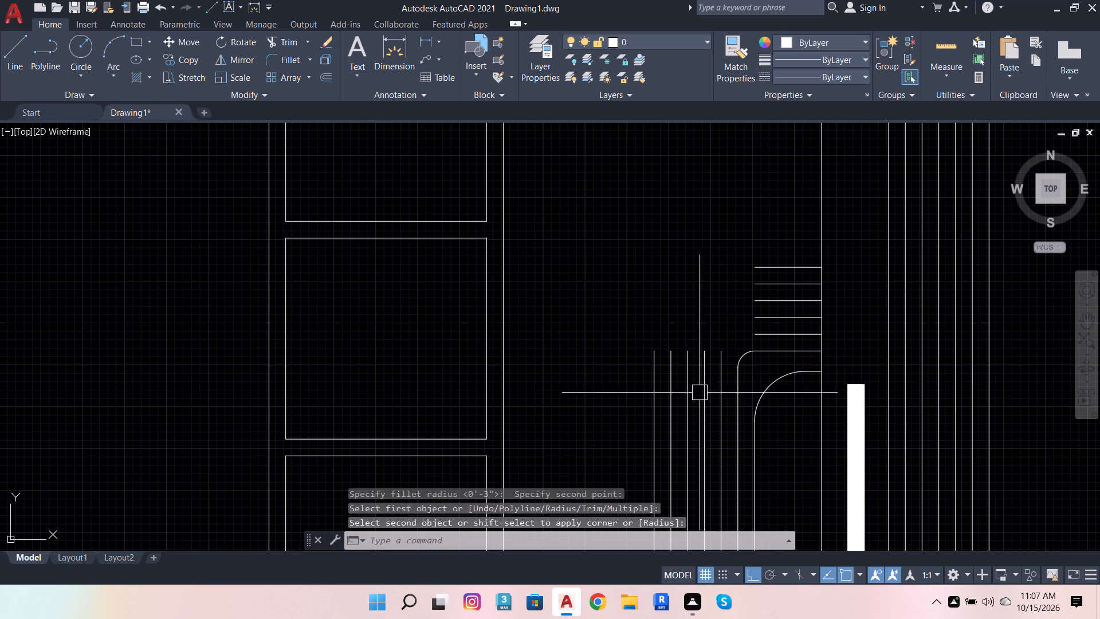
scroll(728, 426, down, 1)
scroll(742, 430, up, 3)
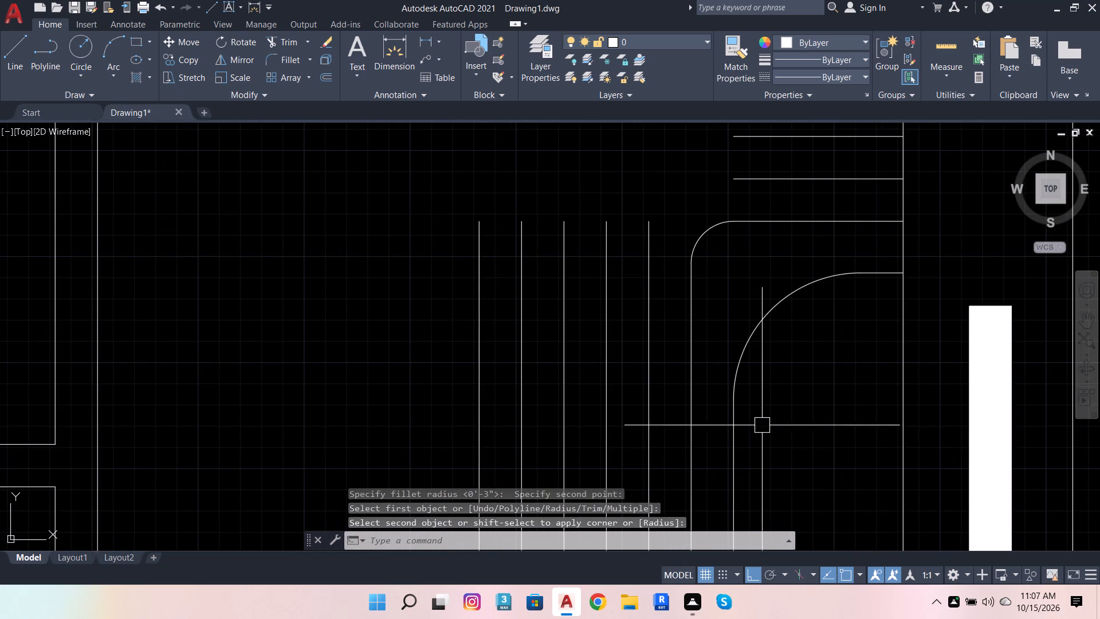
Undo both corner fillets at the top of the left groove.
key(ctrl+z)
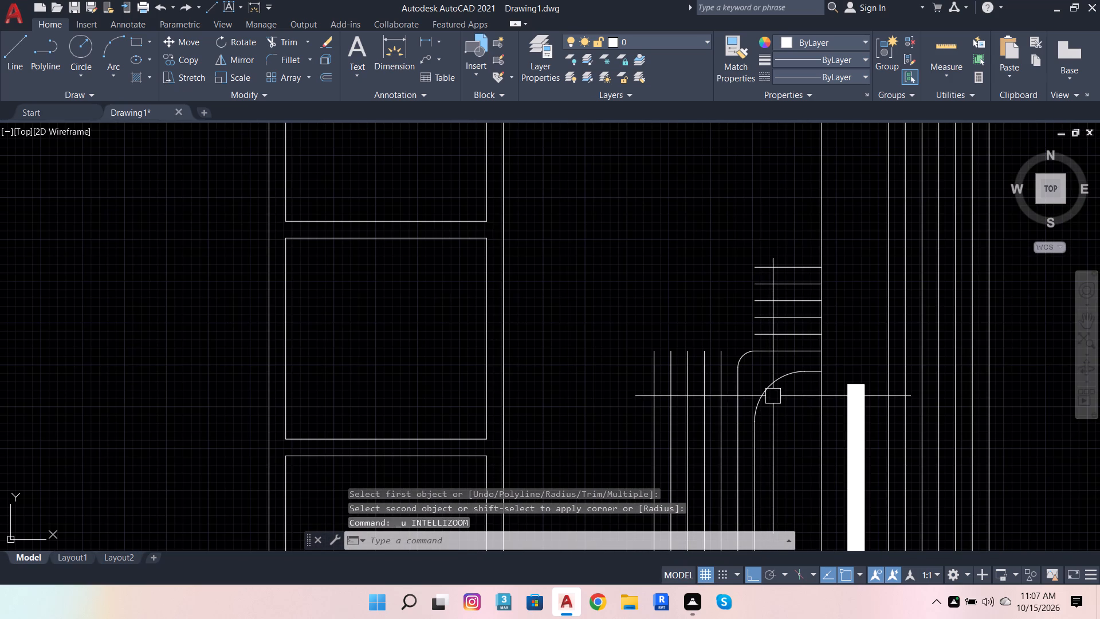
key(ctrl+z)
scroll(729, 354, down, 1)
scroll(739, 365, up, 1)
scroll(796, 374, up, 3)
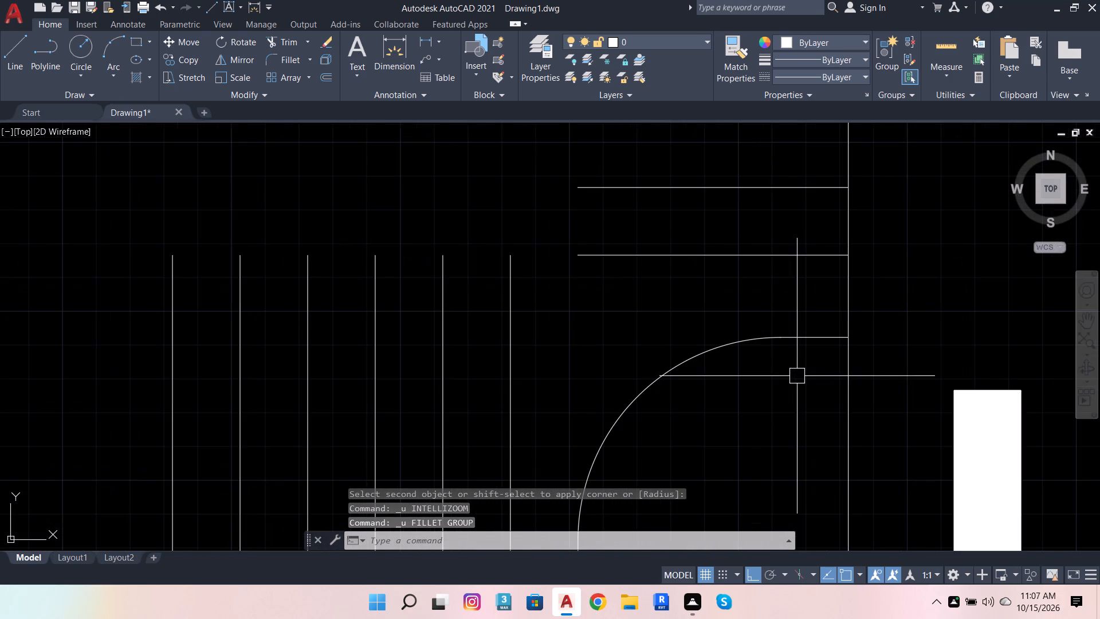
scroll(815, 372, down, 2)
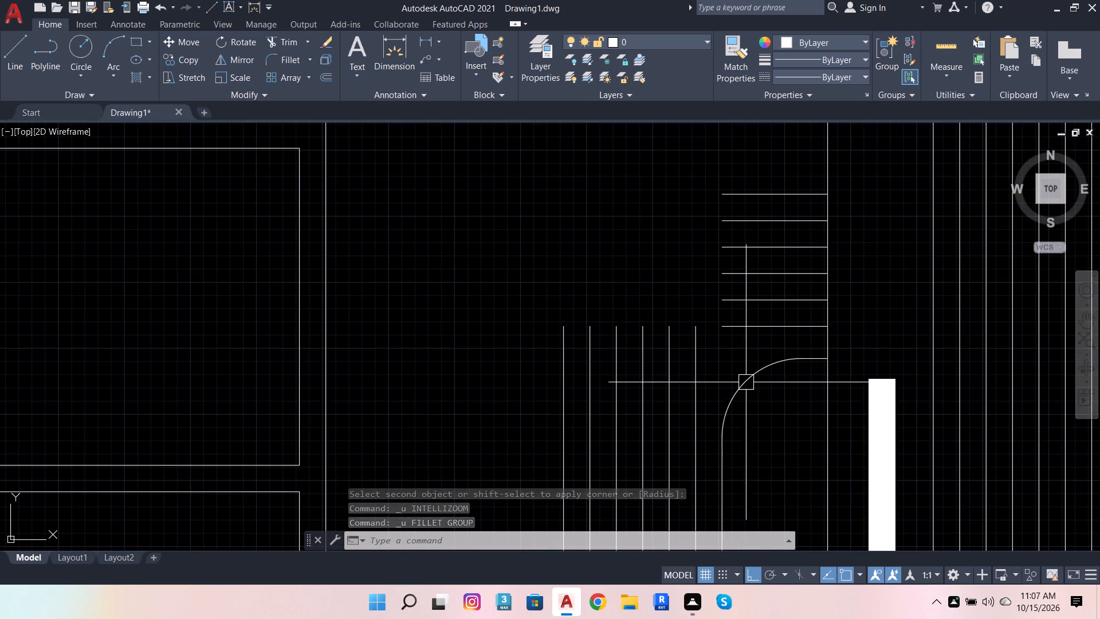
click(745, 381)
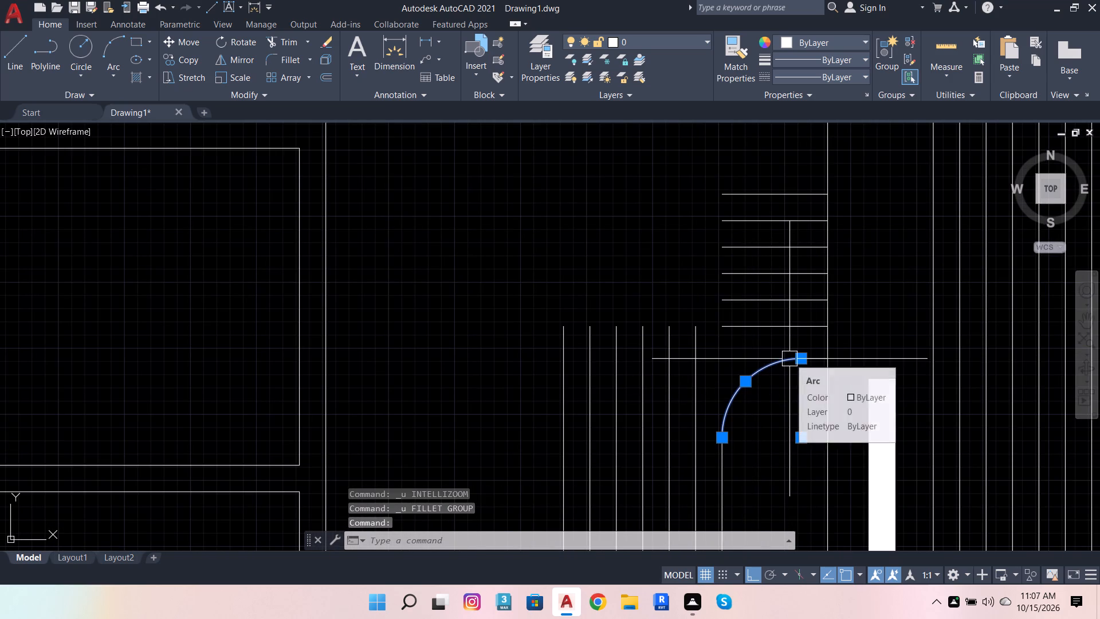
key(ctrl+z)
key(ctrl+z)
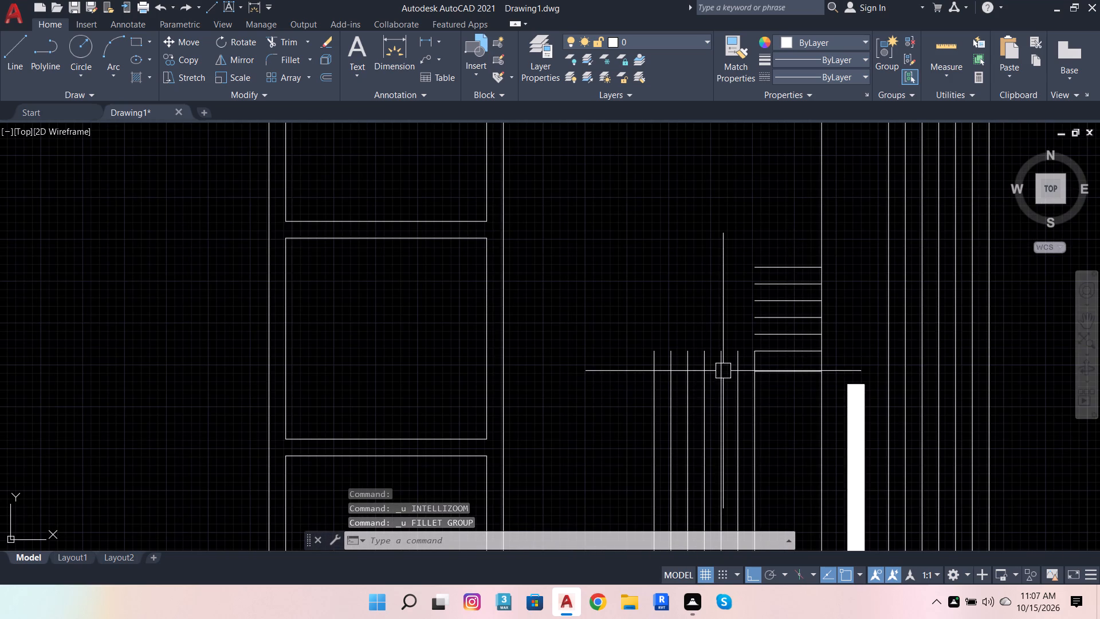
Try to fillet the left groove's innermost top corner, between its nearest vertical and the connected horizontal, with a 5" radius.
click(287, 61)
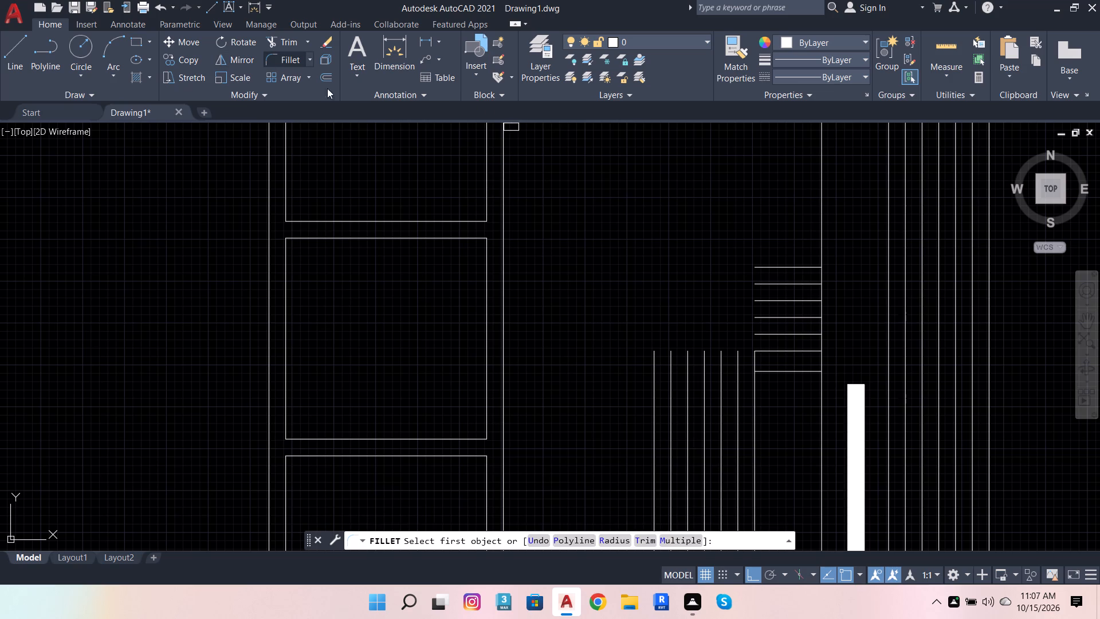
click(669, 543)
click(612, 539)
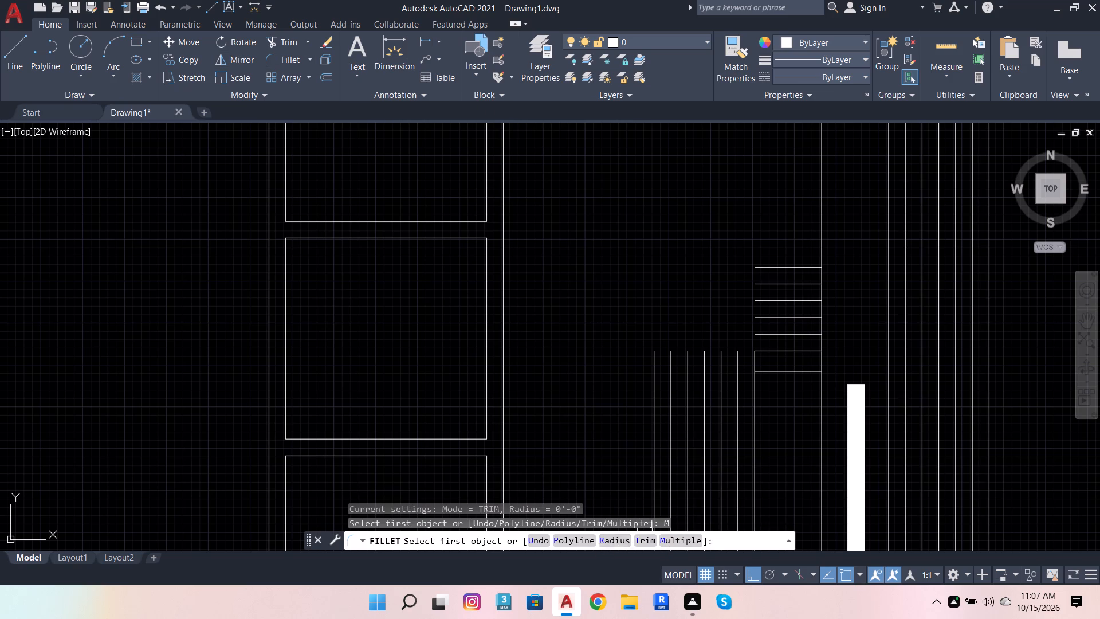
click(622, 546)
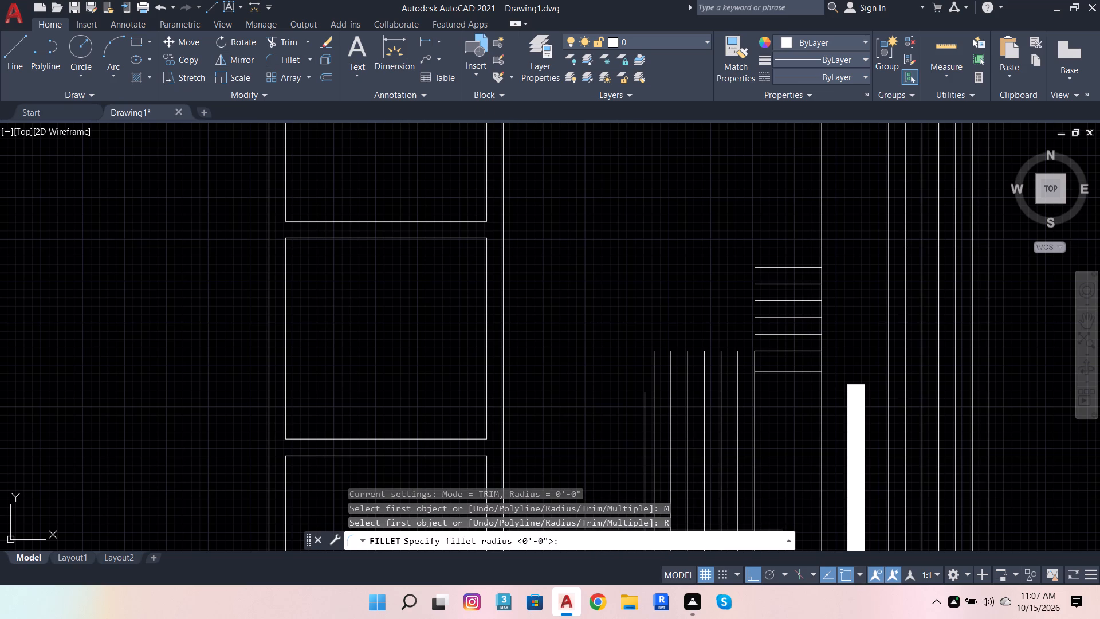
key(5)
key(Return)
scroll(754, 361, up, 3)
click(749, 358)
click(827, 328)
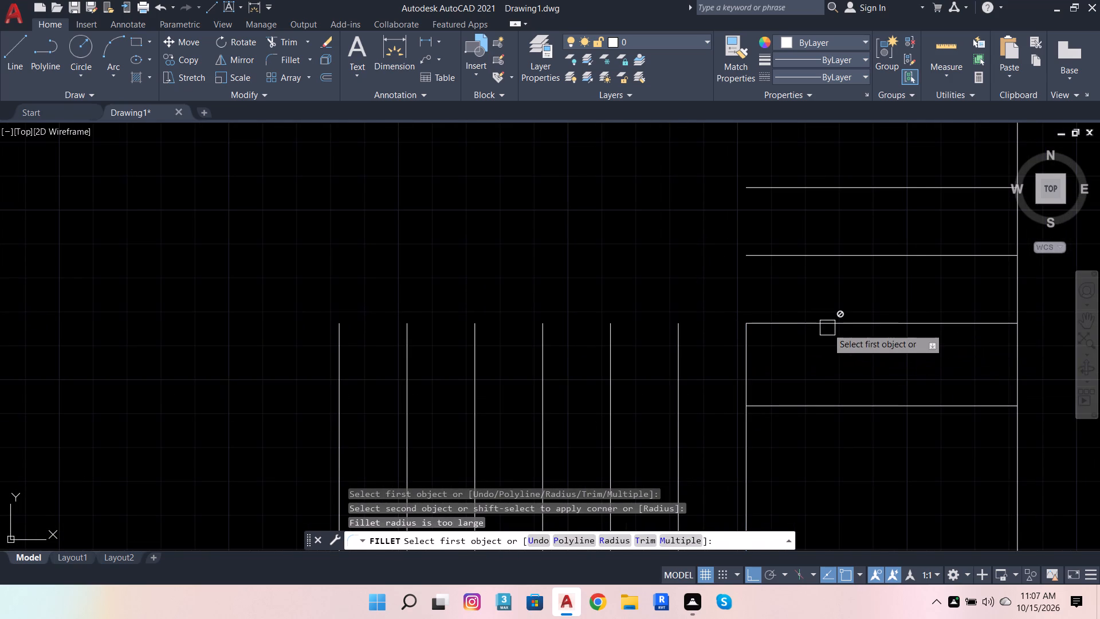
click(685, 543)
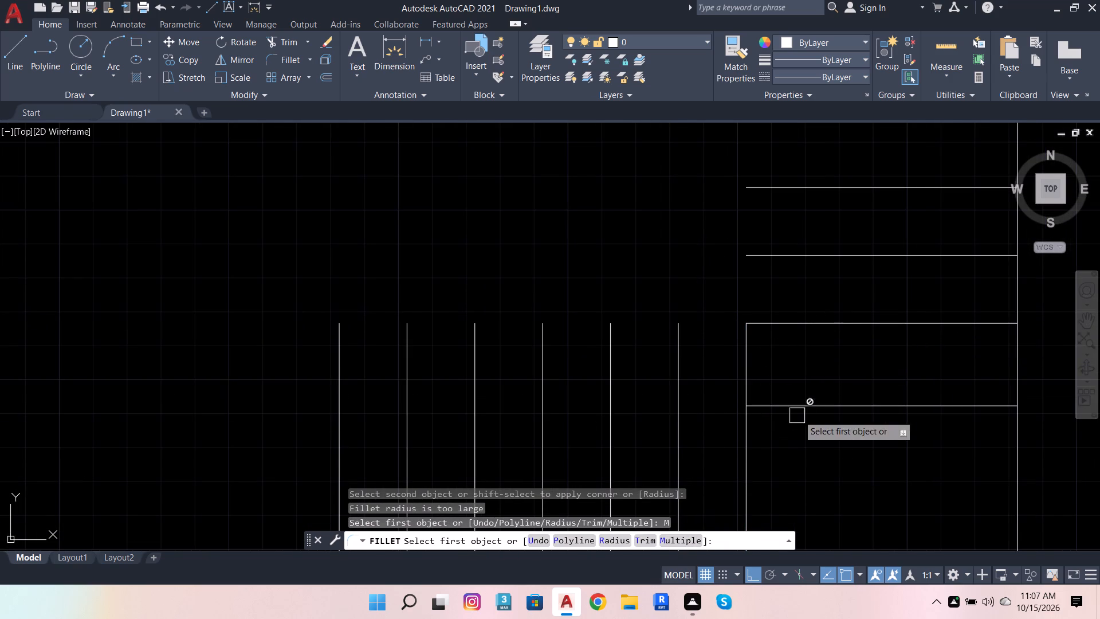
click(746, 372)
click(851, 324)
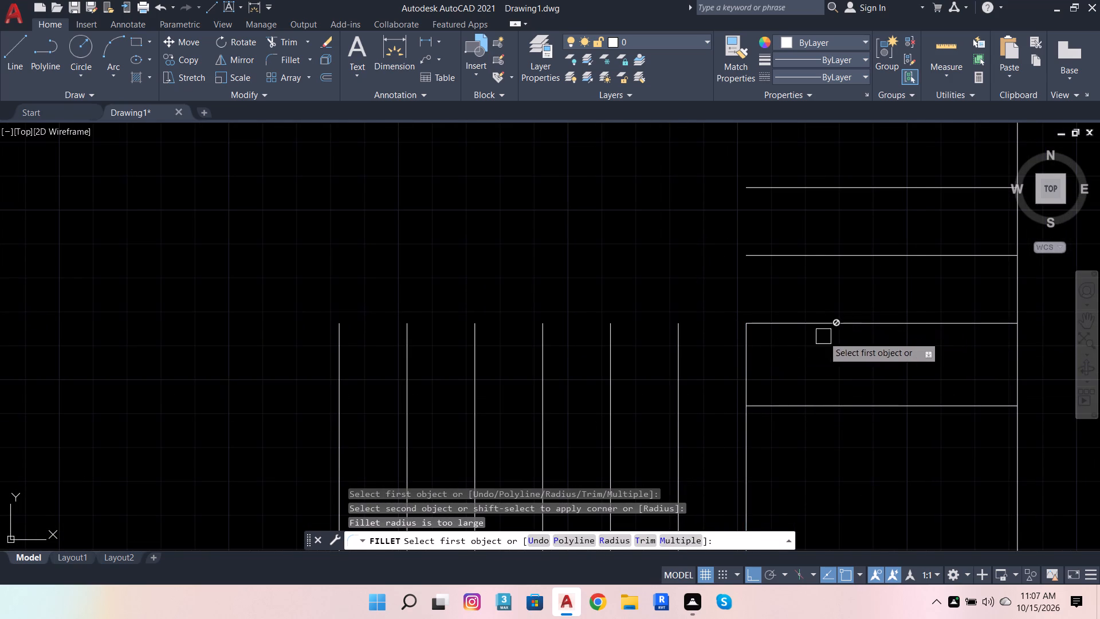
Fillet the left groove's three innermost top corners with a 4" radius, pairing each vertical with its matching horizontal.
click(622, 540)
click(612, 540)
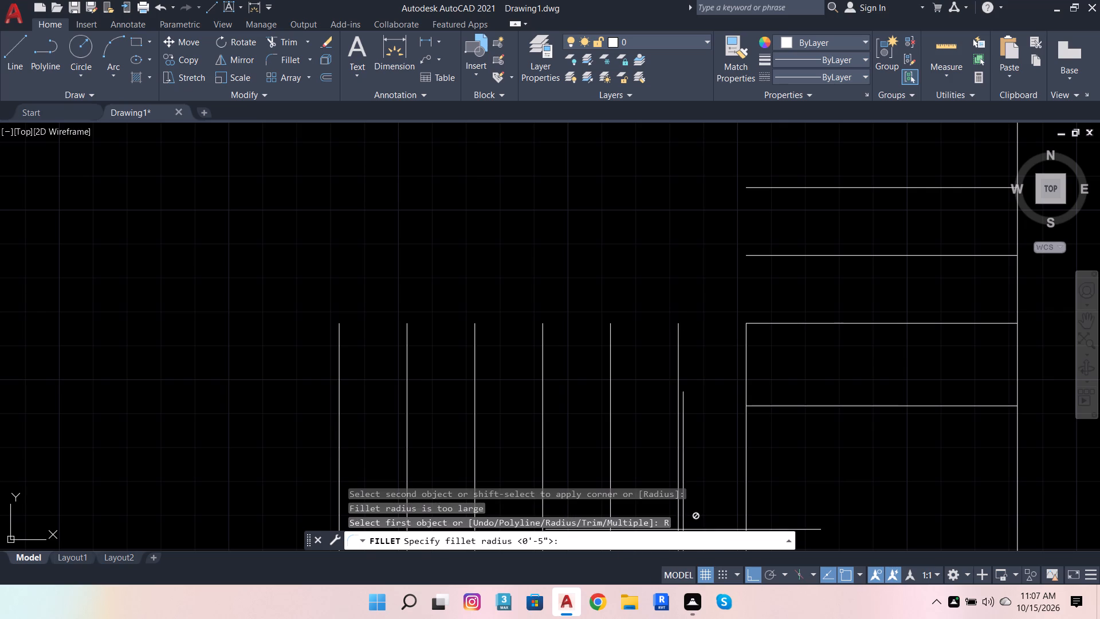
key(4)
key(Return)
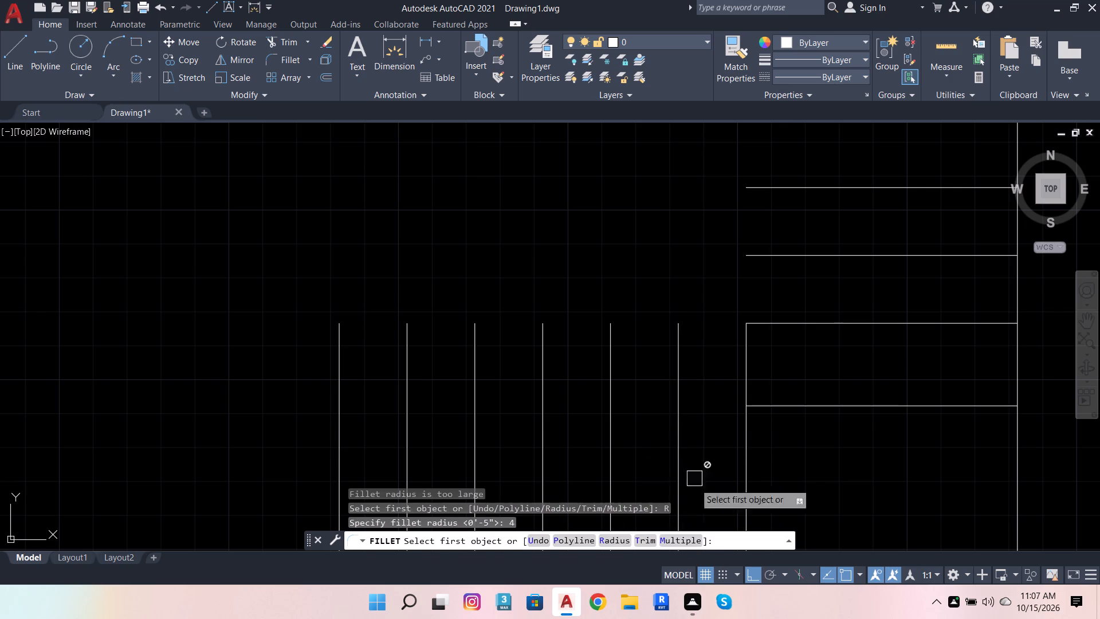
click(670, 536)
click(741, 370)
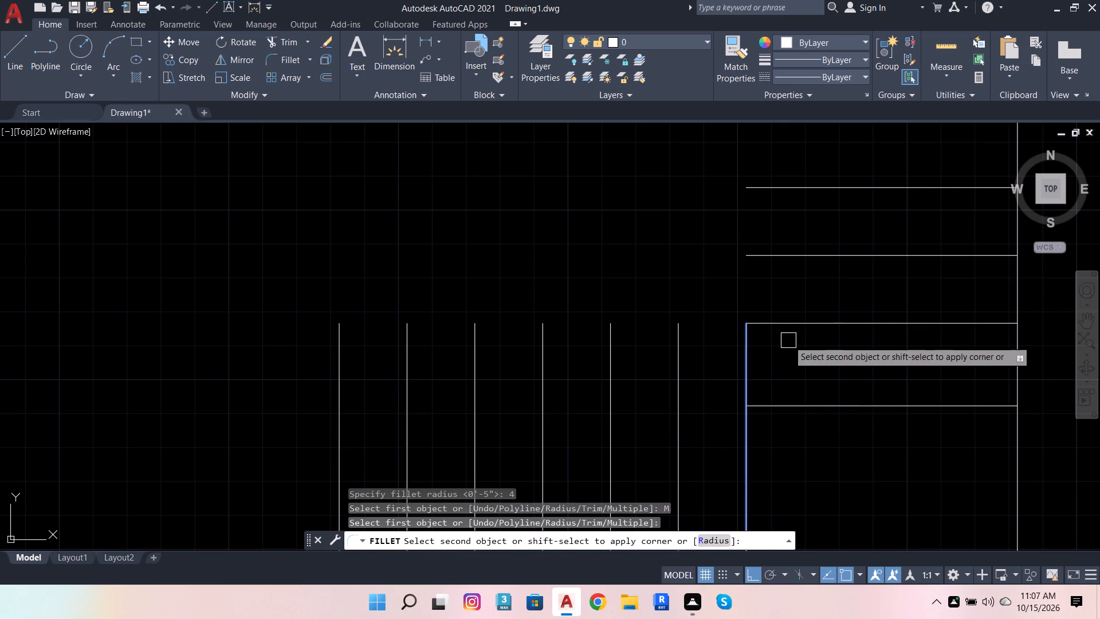
click(808, 318)
click(677, 369)
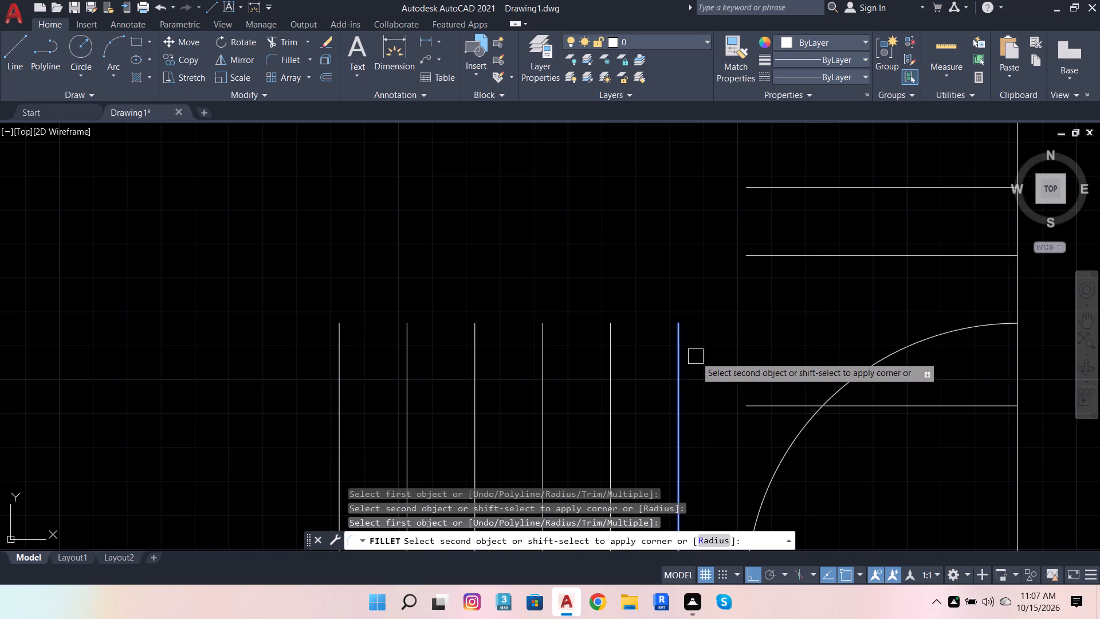
click(839, 256)
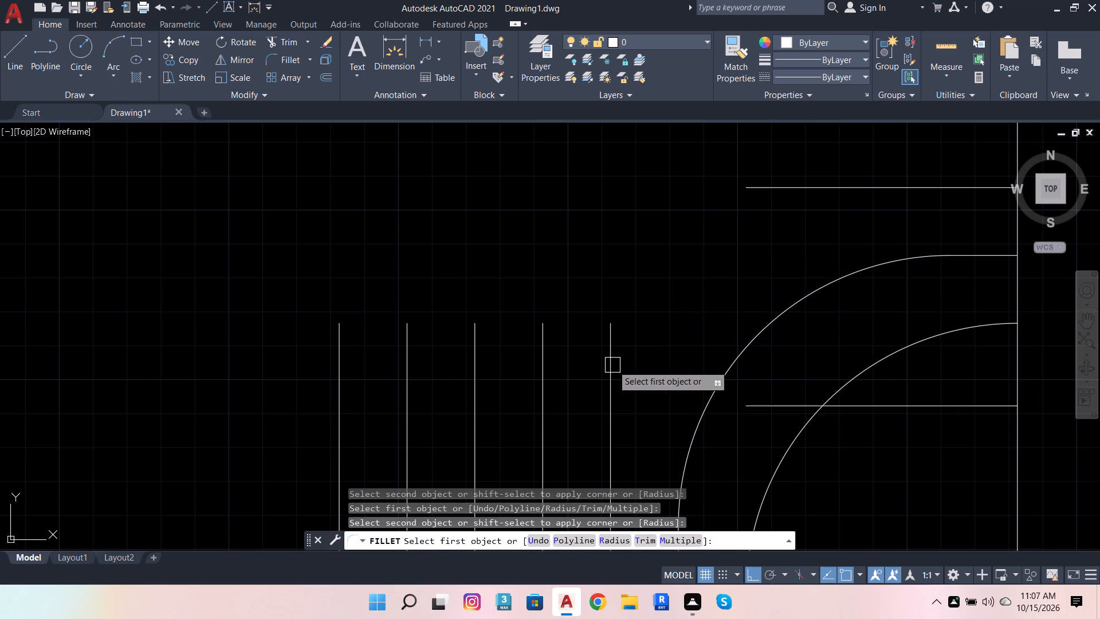
click(612, 365)
click(844, 193)
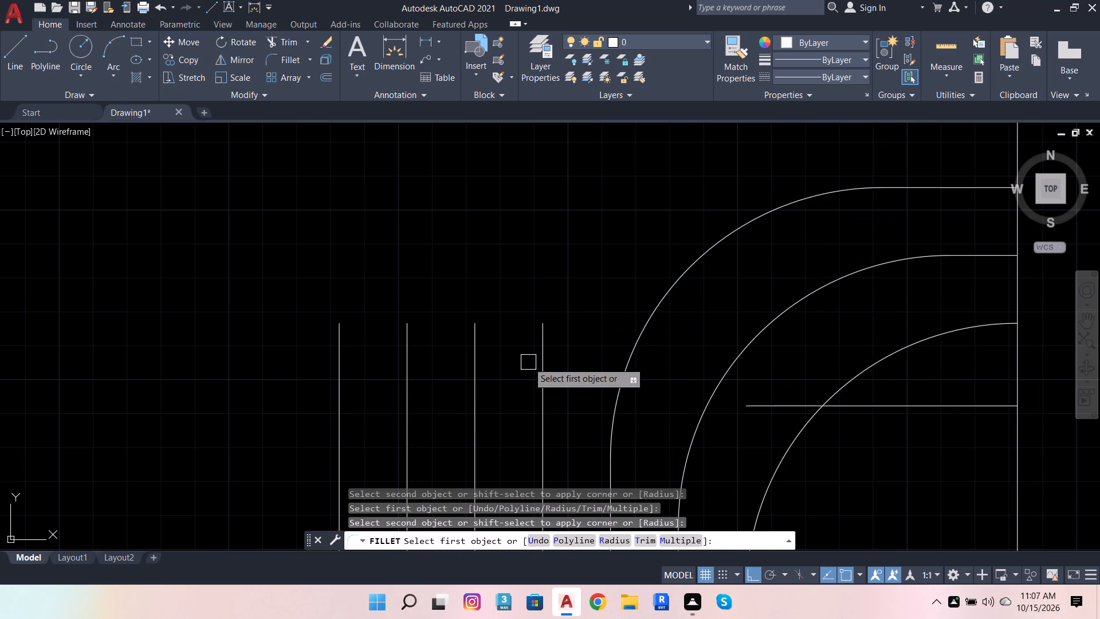
Fillet the left groove's three outer top corners with the same 4" radius, working outward to the topmost horizontal.
click(541, 364)
scroll(584, 385, down, 2)
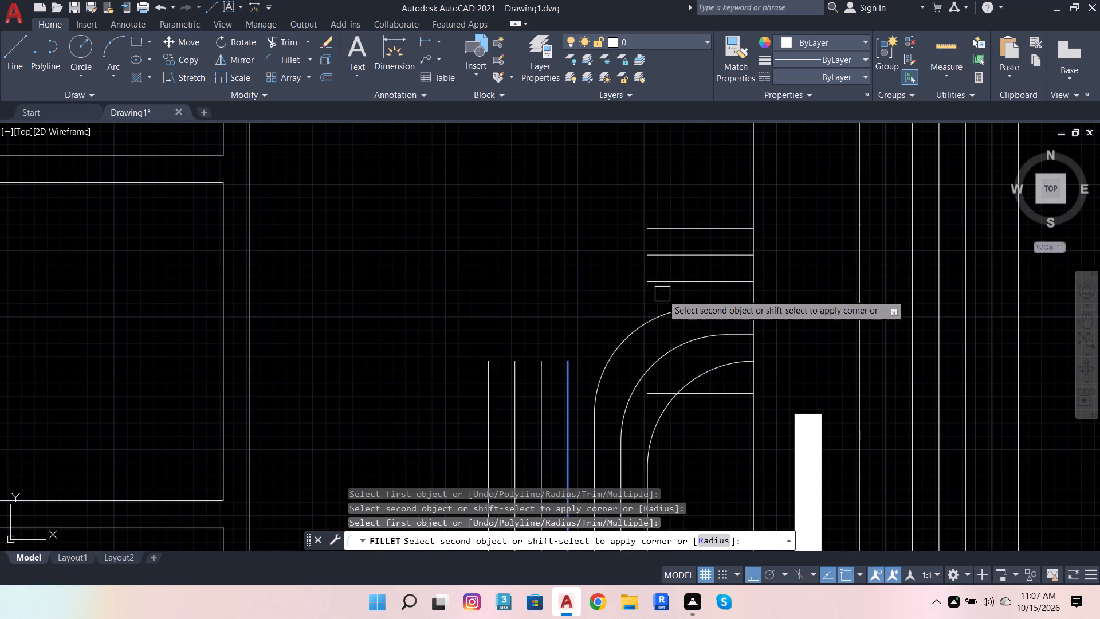
click(674, 285)
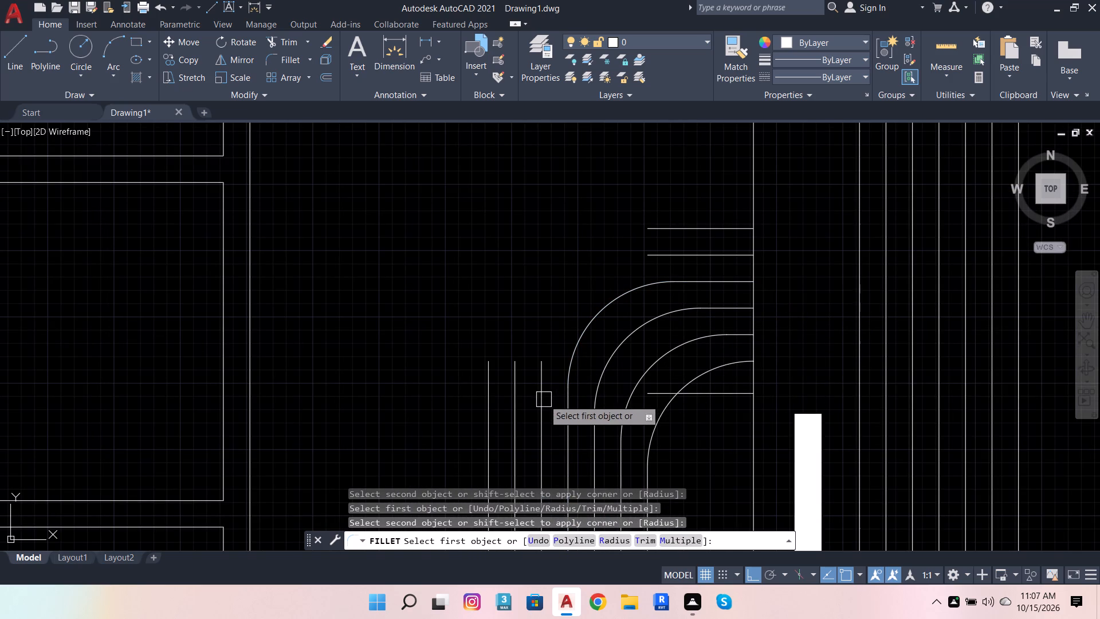
click(543, 399)
click(650, 253)
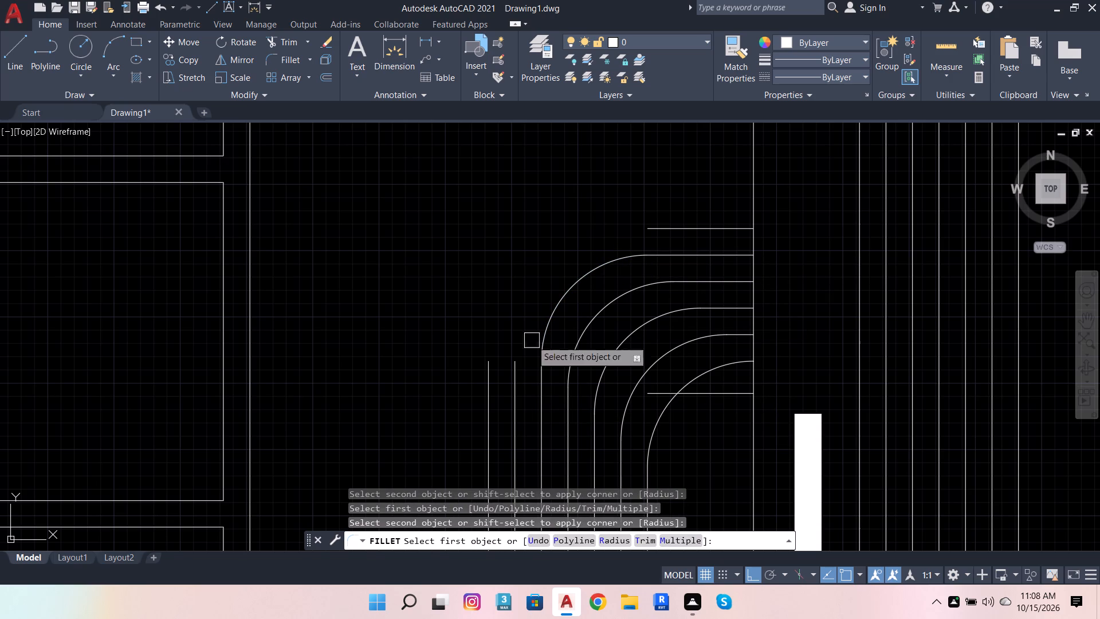
click(511, 383)
click(678, 224)
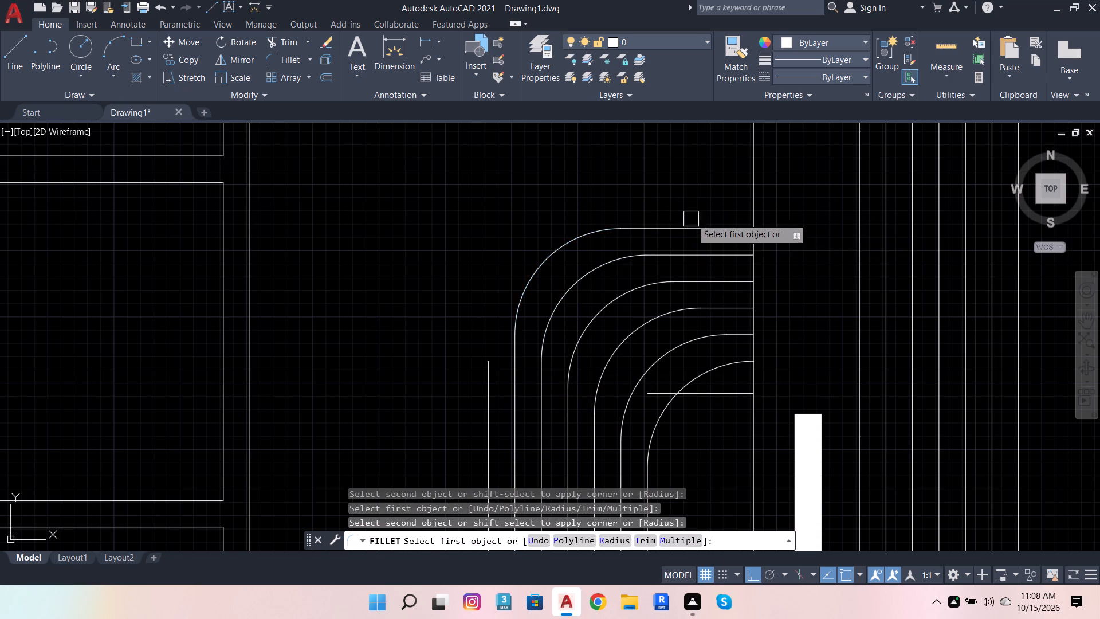
Fillet the right groove's three innermost bottom corners with the 4" radius, pairing each vertical with its matching horizontal.
scroll(700, 214, down, 3)
scroll(753, 263, down, 2)
scroll(759, 374, up, 4)
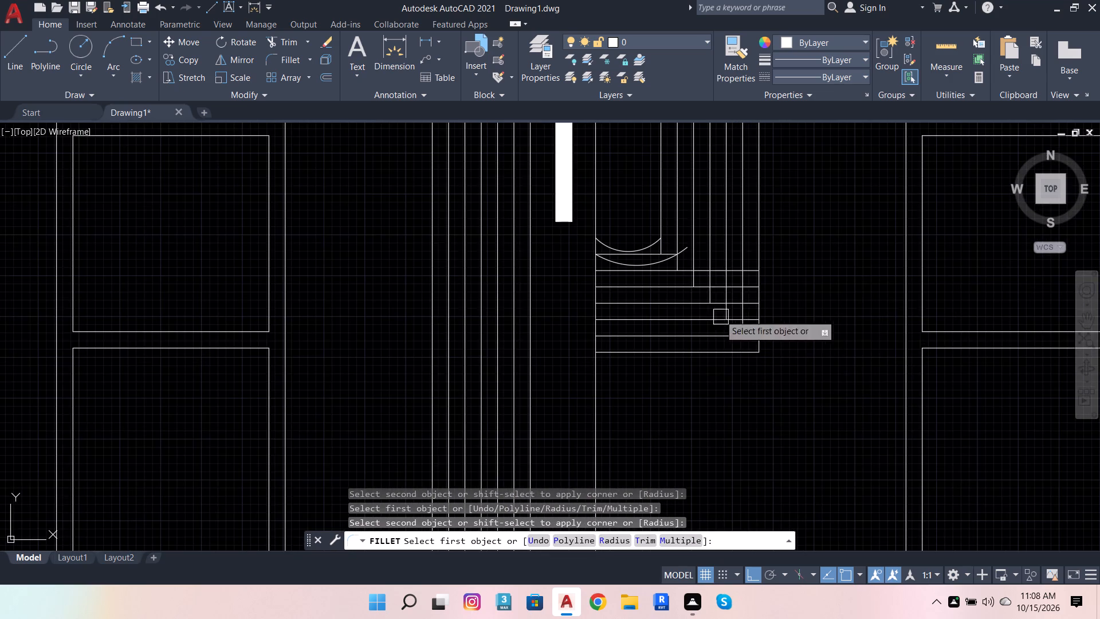
scroll(679, 242, up, 3)
click(600, 192)
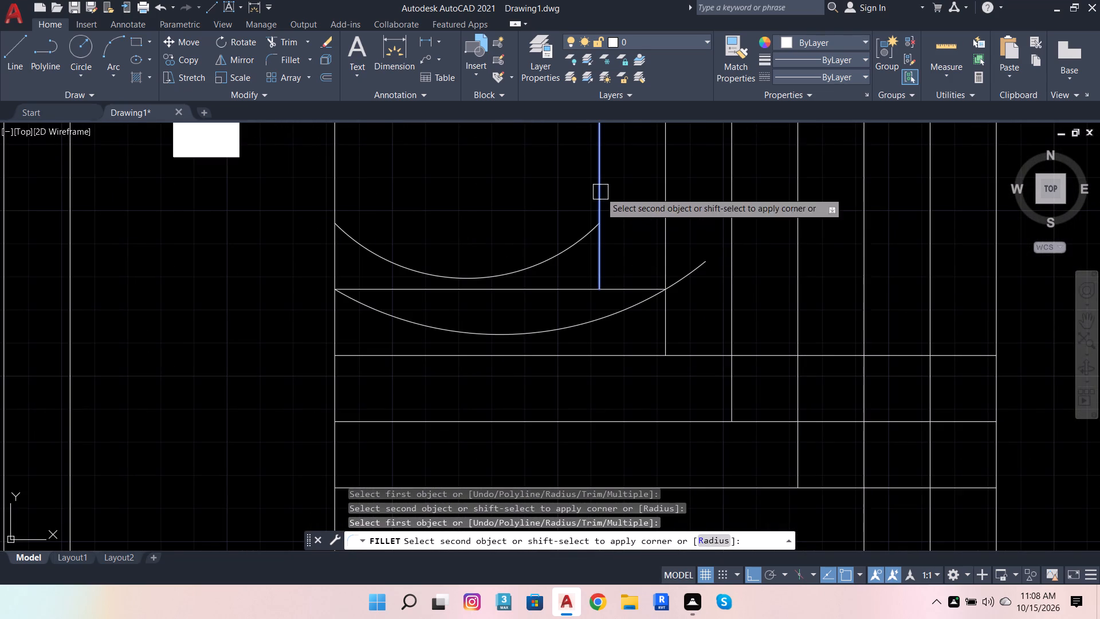
click(565, 291)
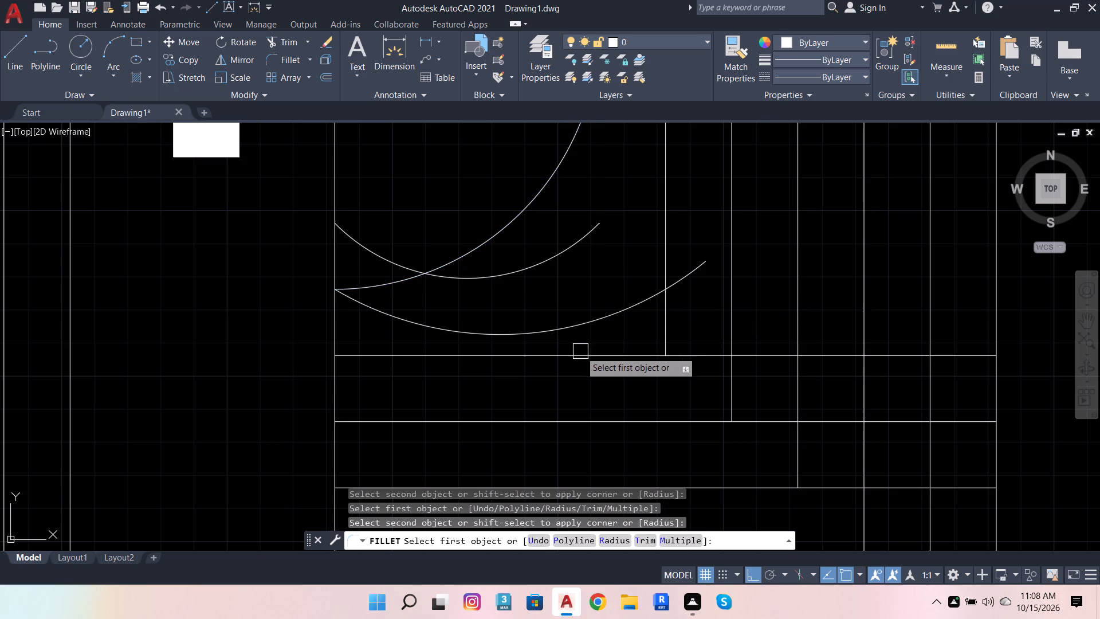
click(578, 354)
click(664, 239)
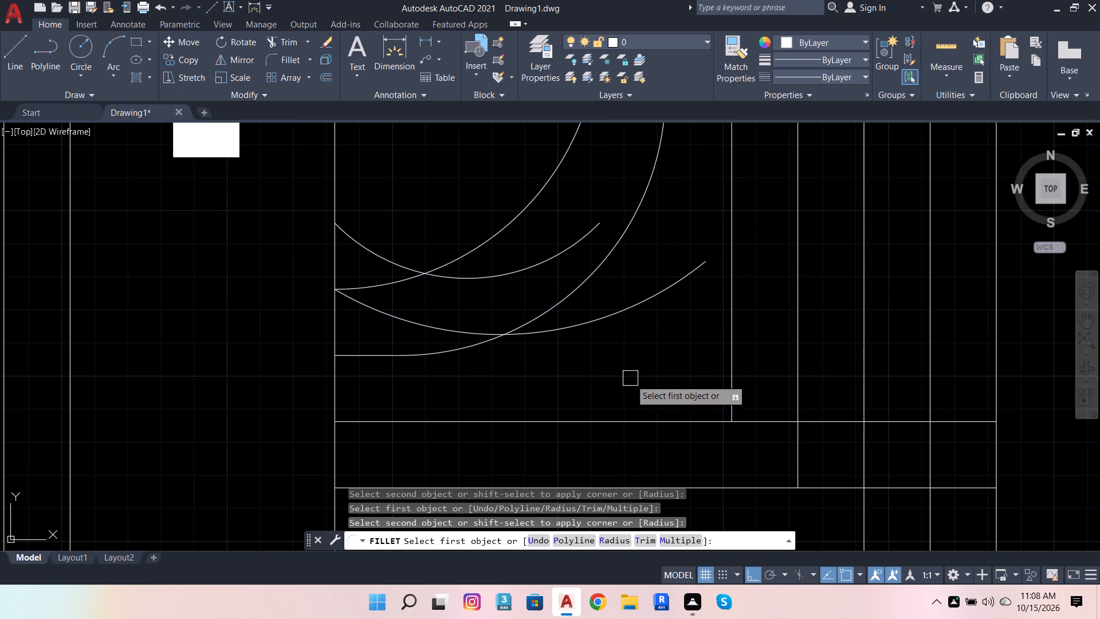
click(563, 417)
click(731, 330)
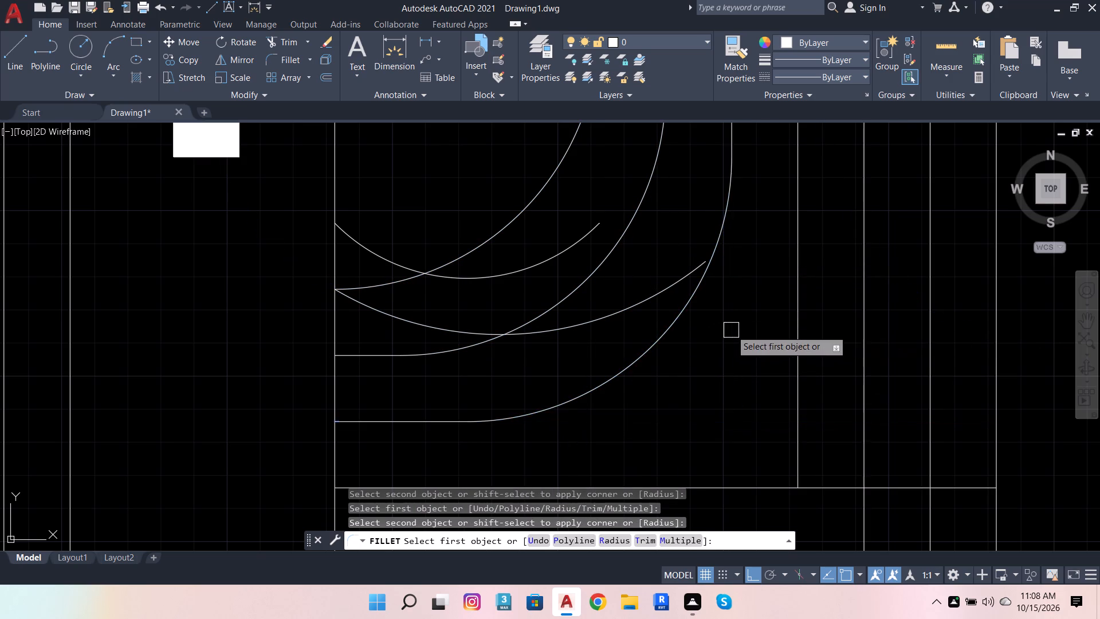
Fillet the right groove's four outer bottom corners with the 4" radius and end the Fillet command.
scroll(749, 326, down, 3)
scroll(731, 358, up, 2)
click(719, 375)
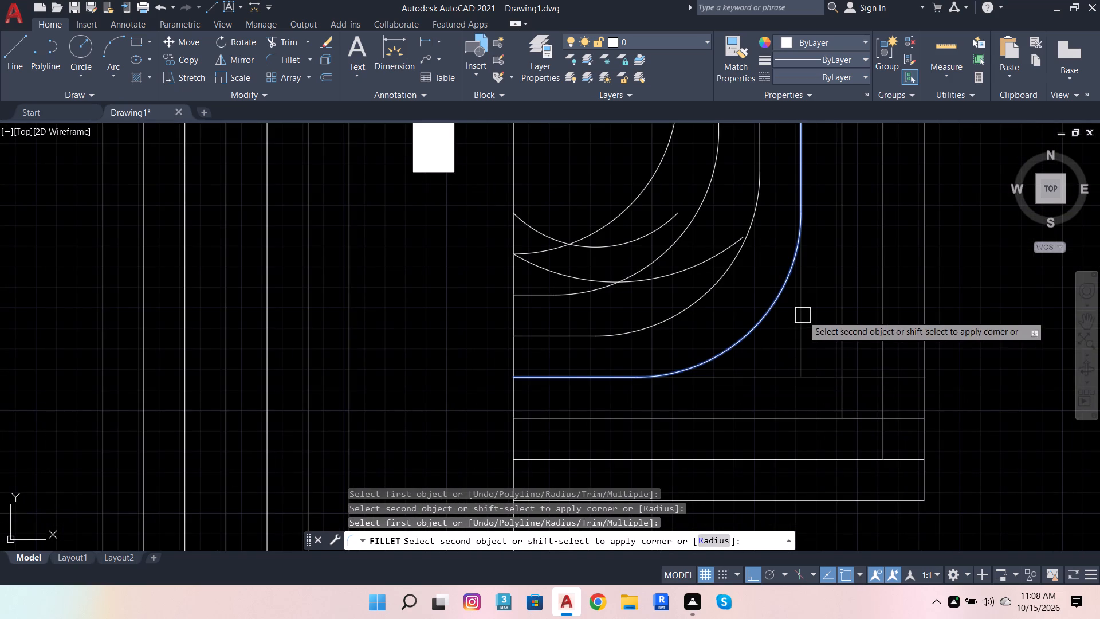
click(803, 315)
click(703, 424)
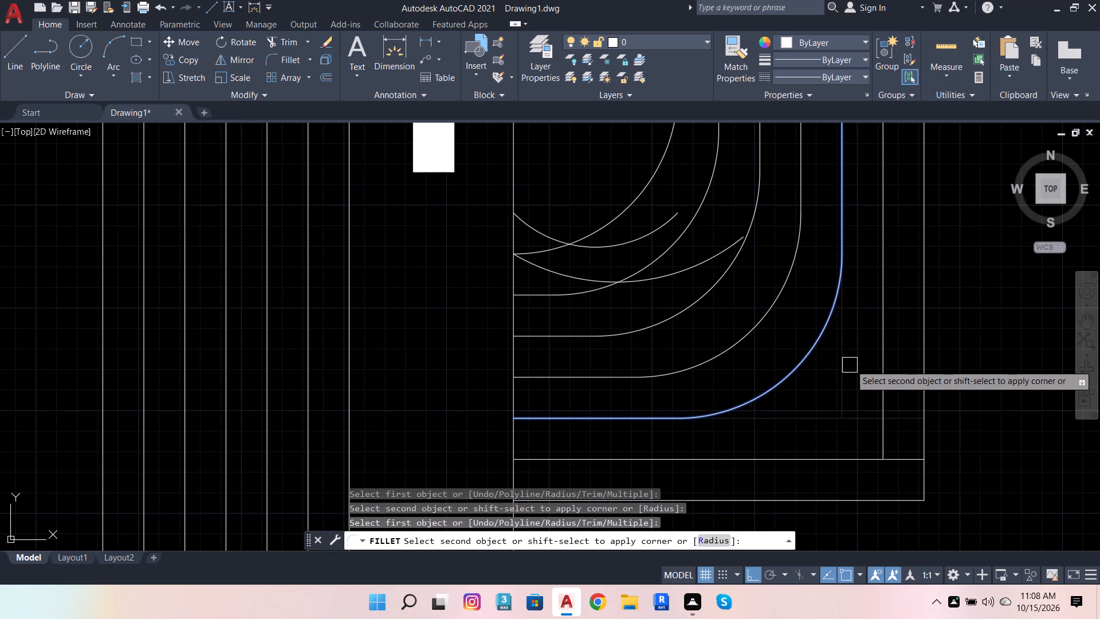
click(852, 363)
click(834, 351)
click(840, 342)
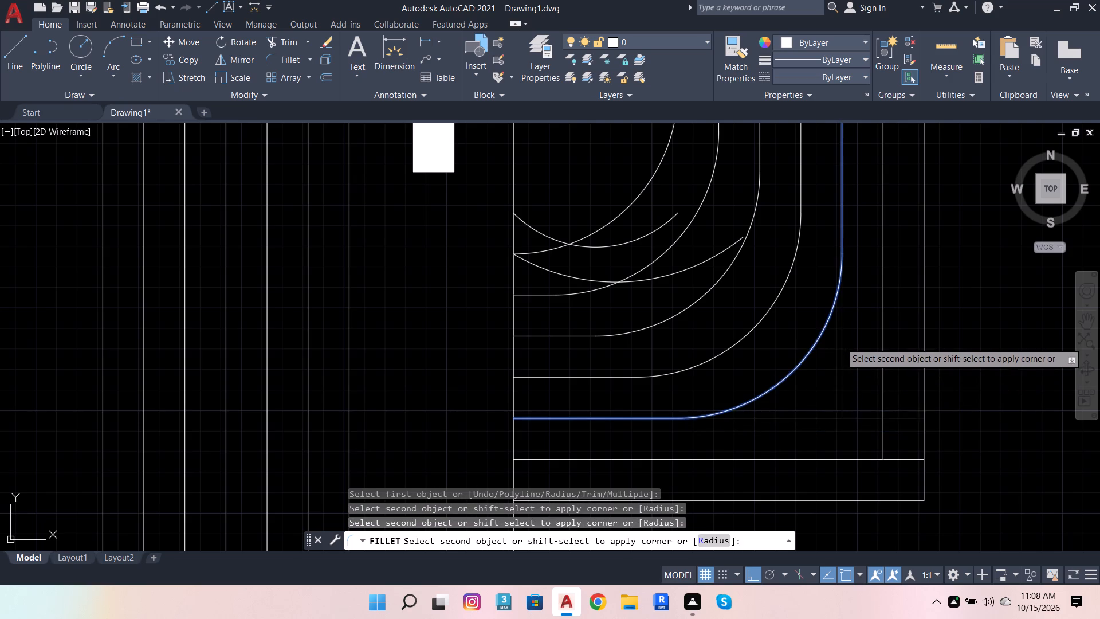
click(725, 461)
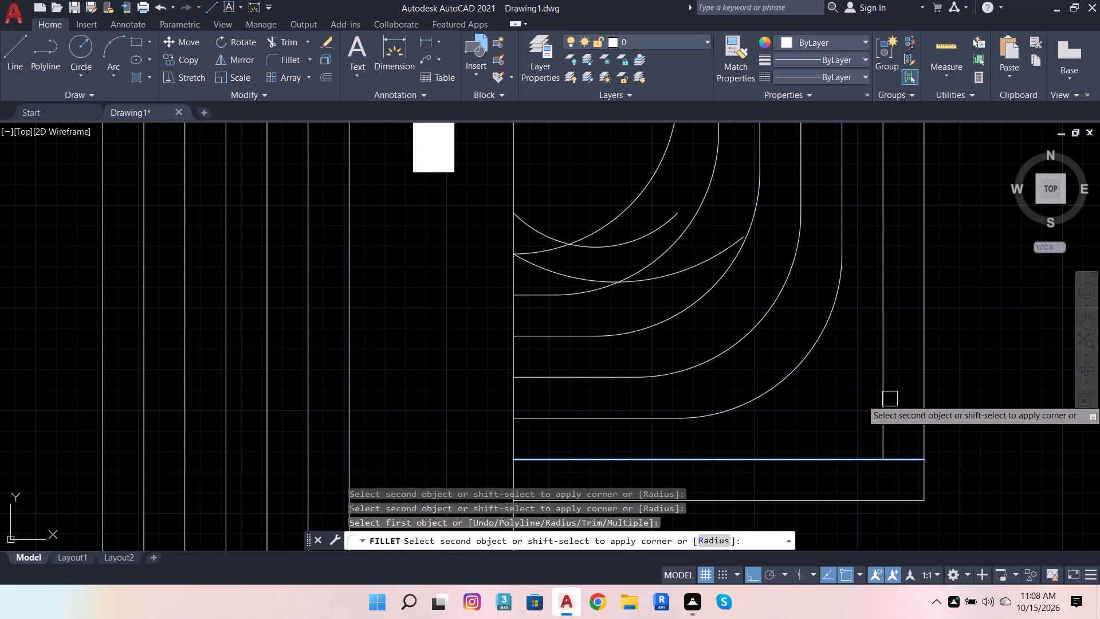
click(886, 397)
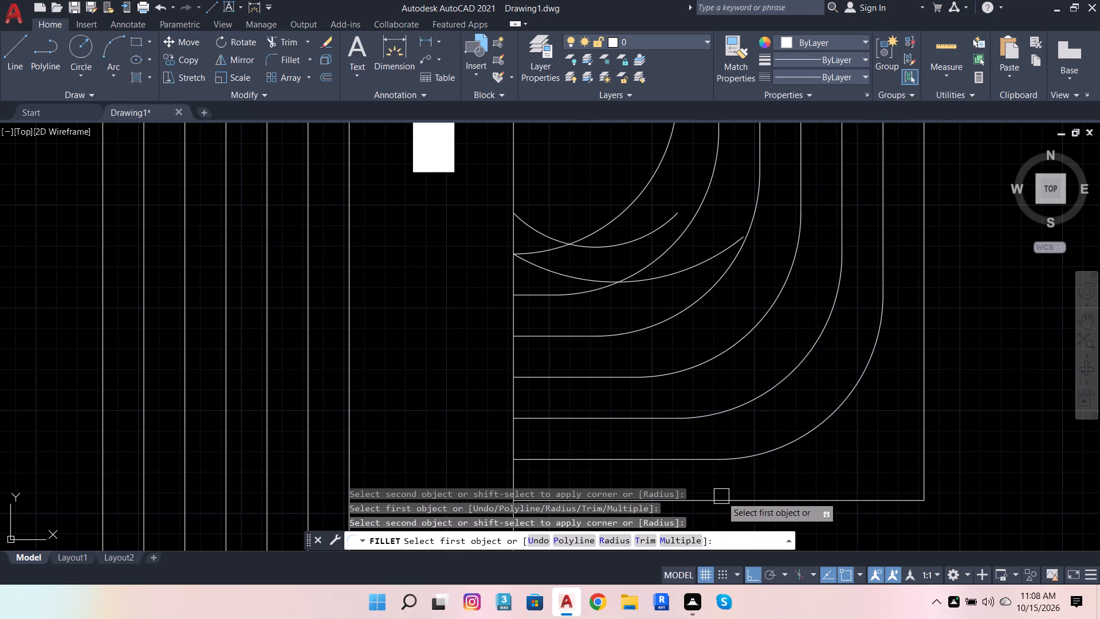
click(721, 496)
click(921, 422)
scroll(940, 377, down, 5)
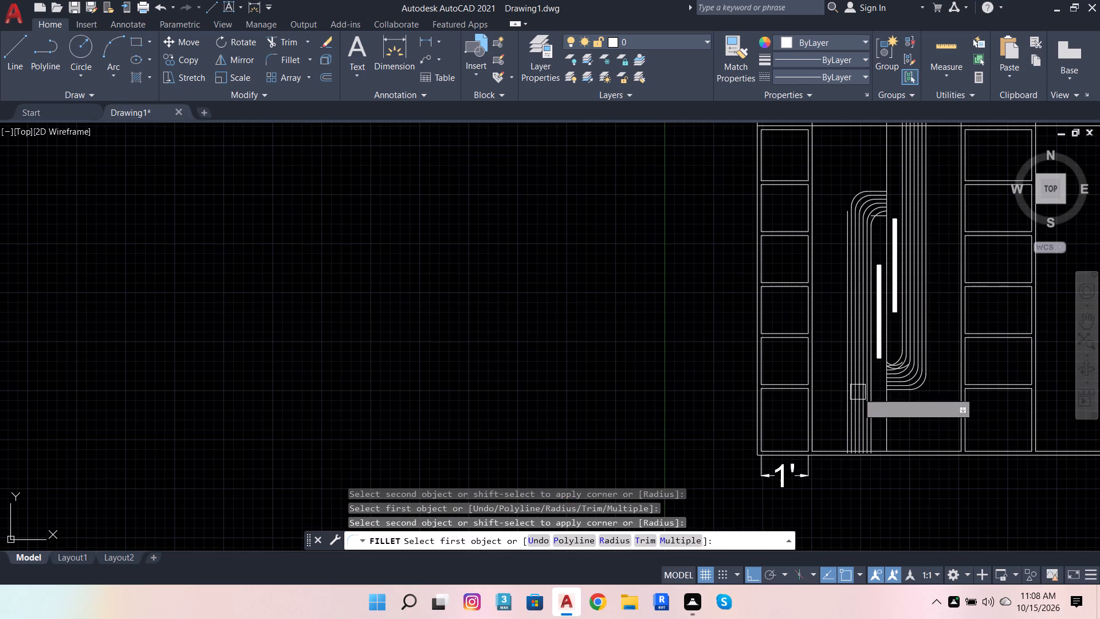
key(Escape)
key(Escape)
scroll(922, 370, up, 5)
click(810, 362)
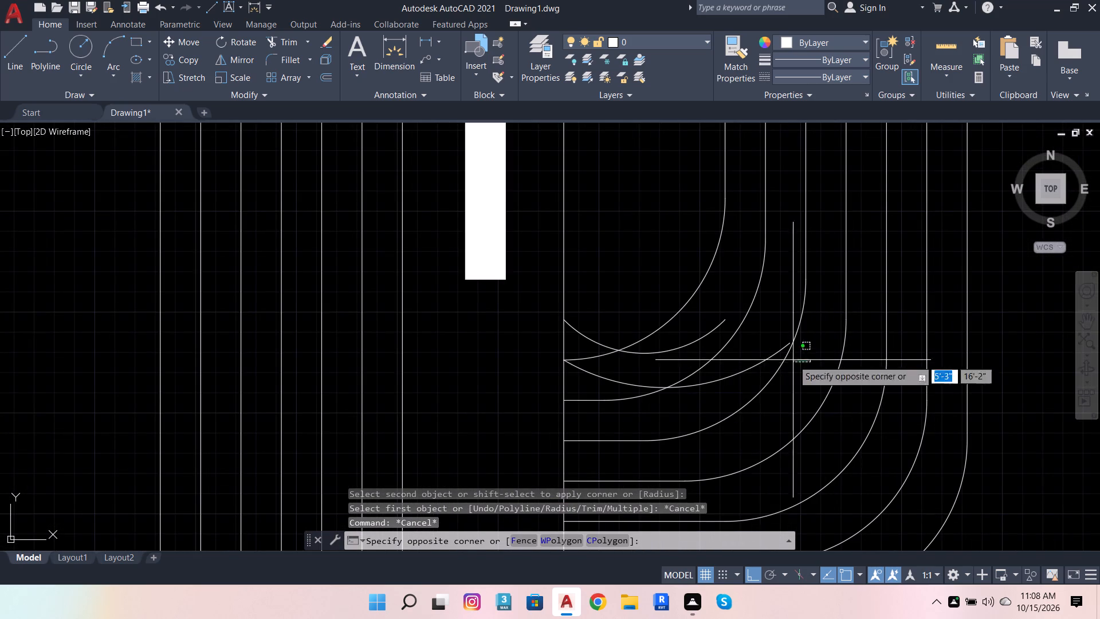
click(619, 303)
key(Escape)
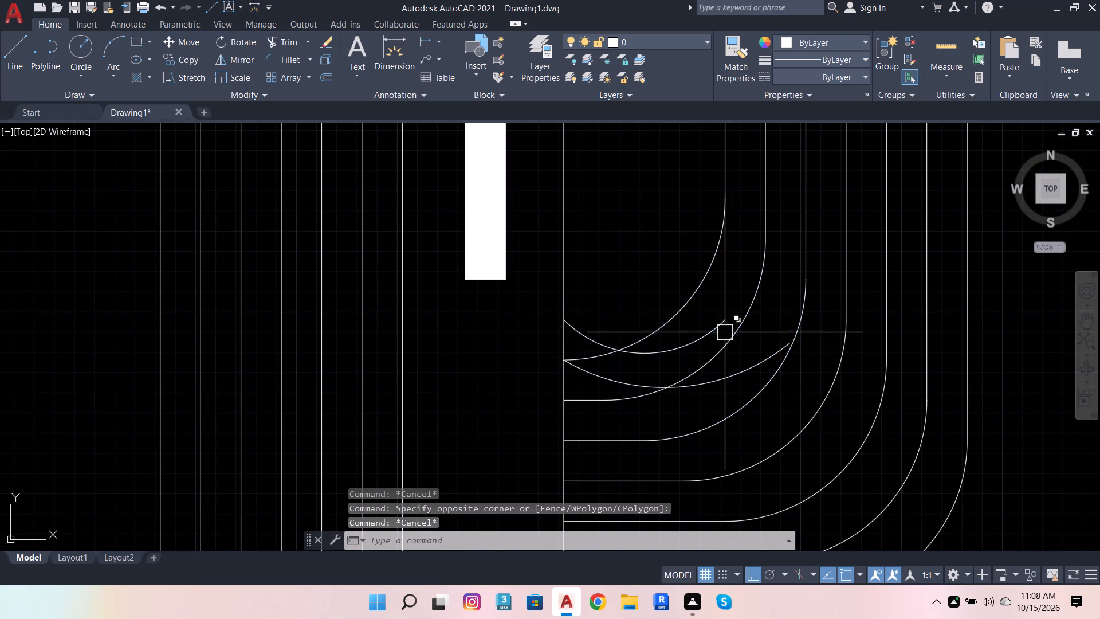
Erase the right groove's two old bottom arcs, plus the left groove's leftover short horizontal and unfilleted outermost vertical.
click(725, 324)
click(758, 369)
scroll(838, 387, down, 4)
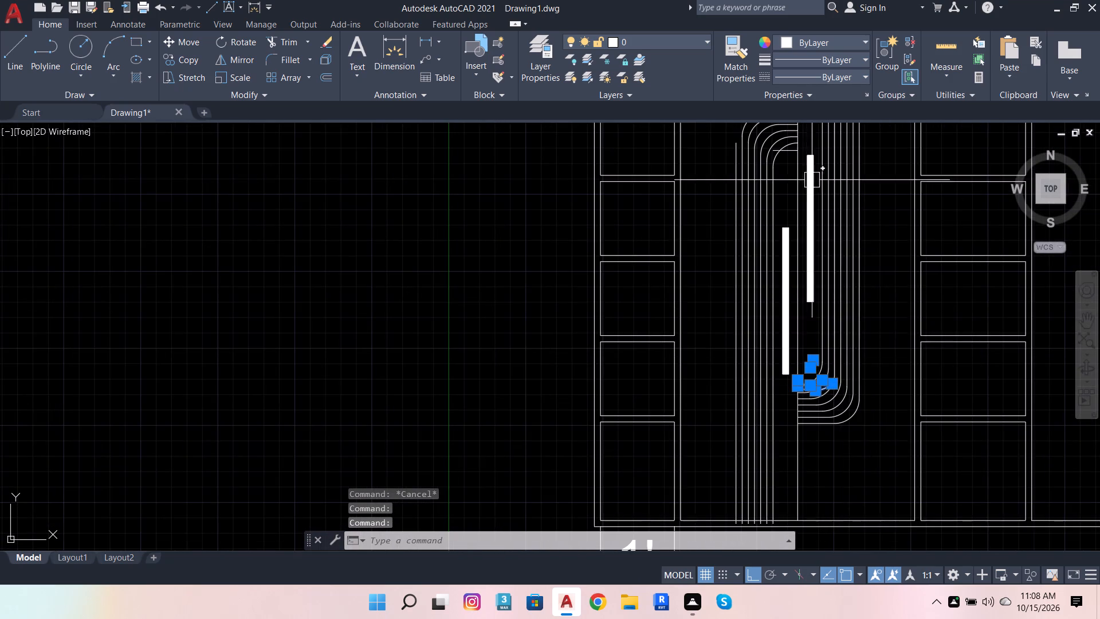
scroll(801, 146, up, 3)
click(765, 177)
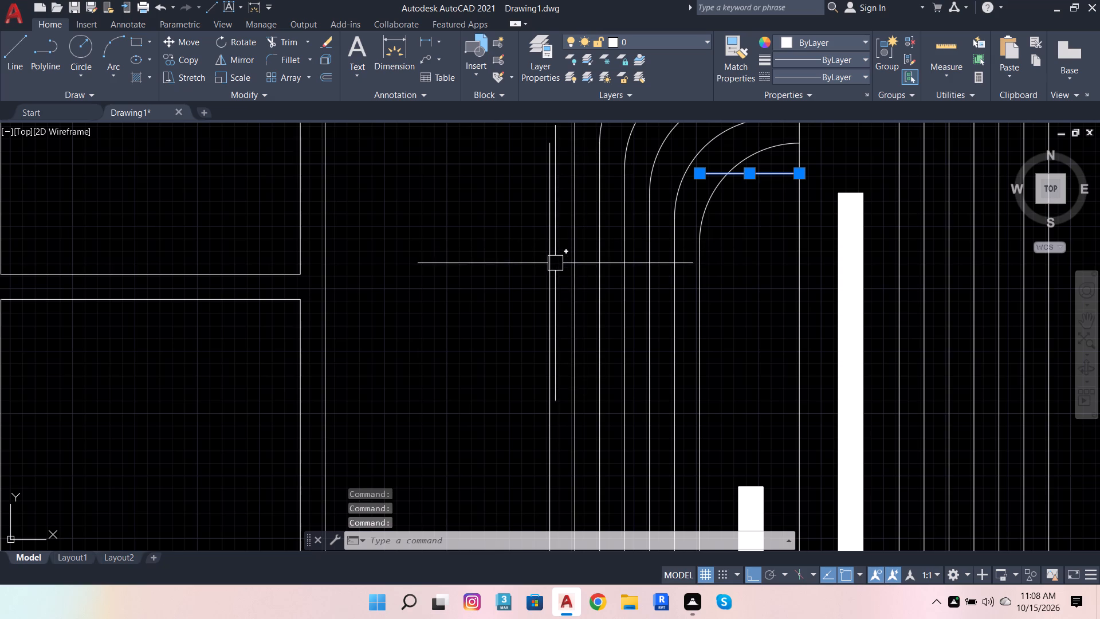
click(555, 263)
scroll(578, 318, down, 3)
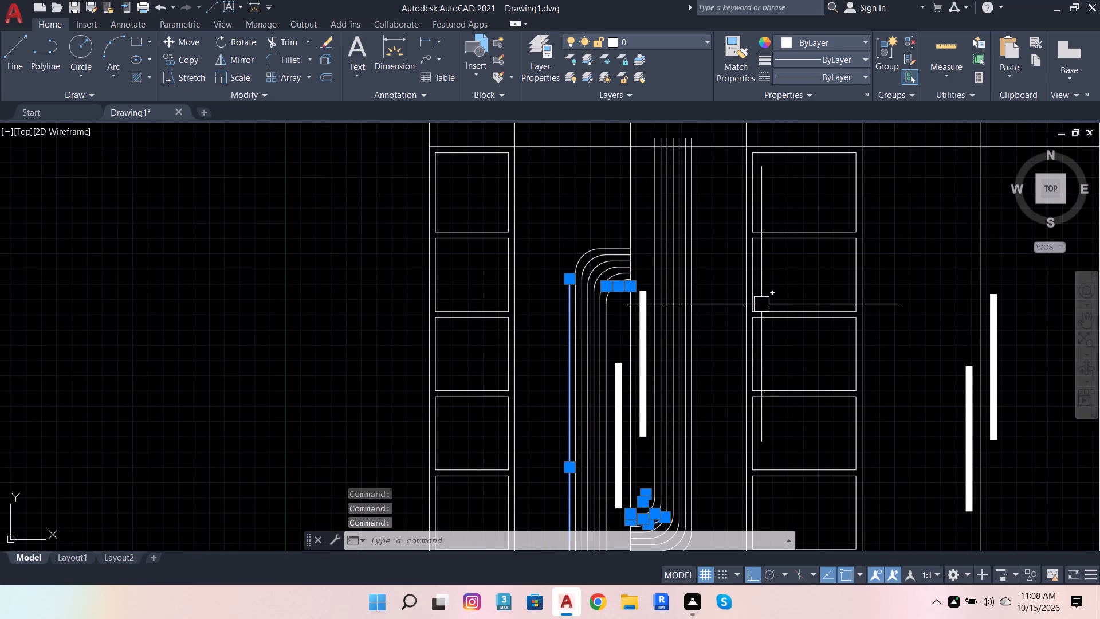
key(Delete)
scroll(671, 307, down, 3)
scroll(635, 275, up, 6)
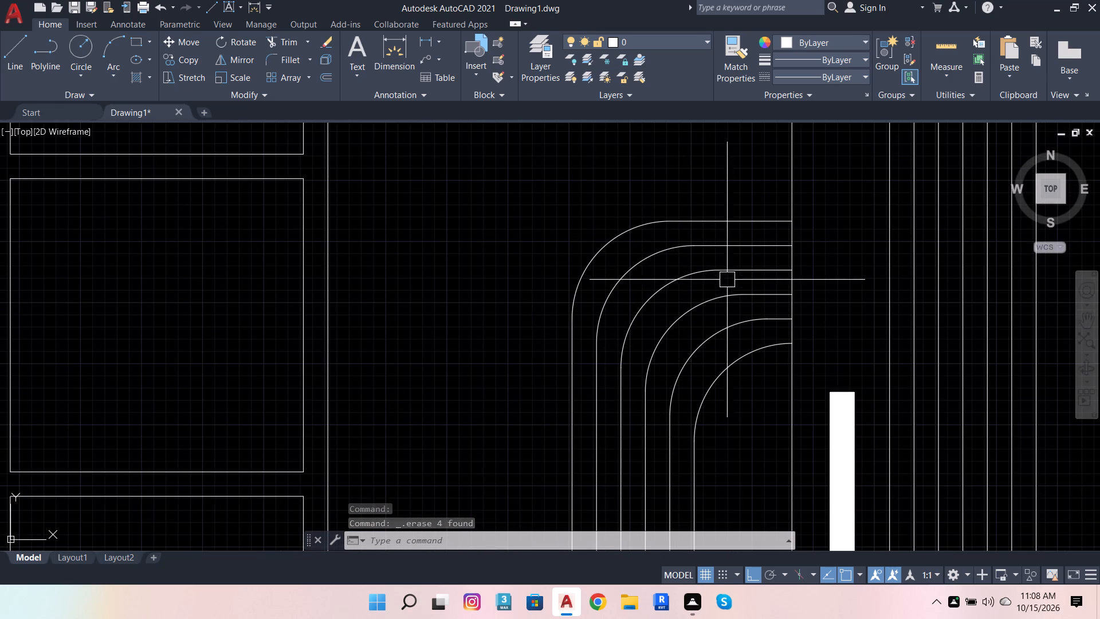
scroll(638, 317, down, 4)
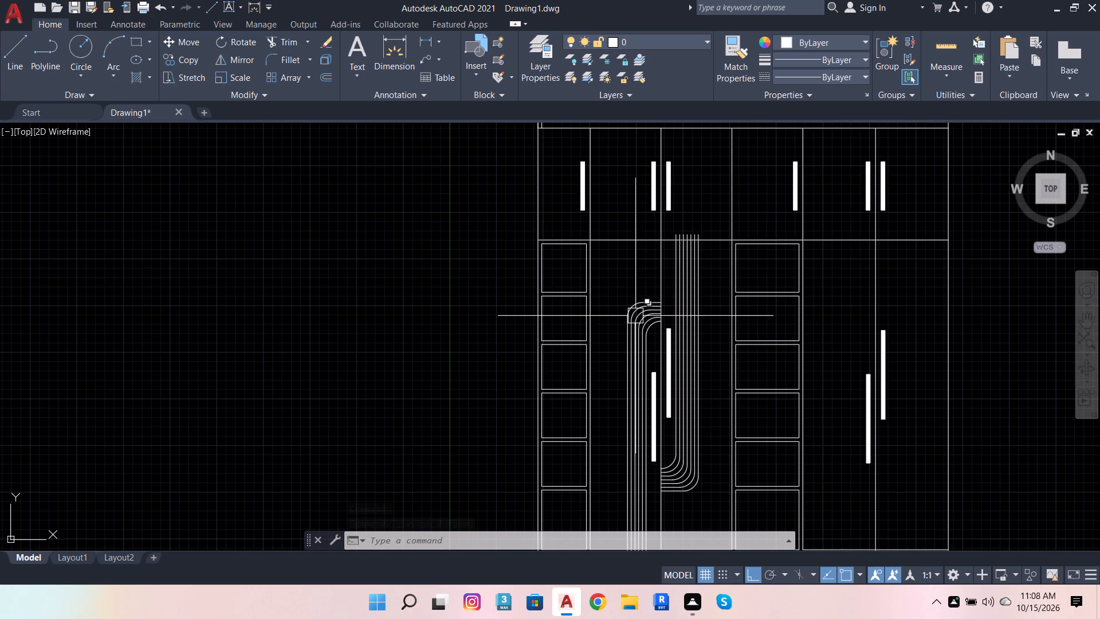
Erase the right groove's outermost line: its bottom arc, its vertical and its bottom horizontal segment.
scroll(721, 474, up, 2)
scroll(631, 486, up, 2)
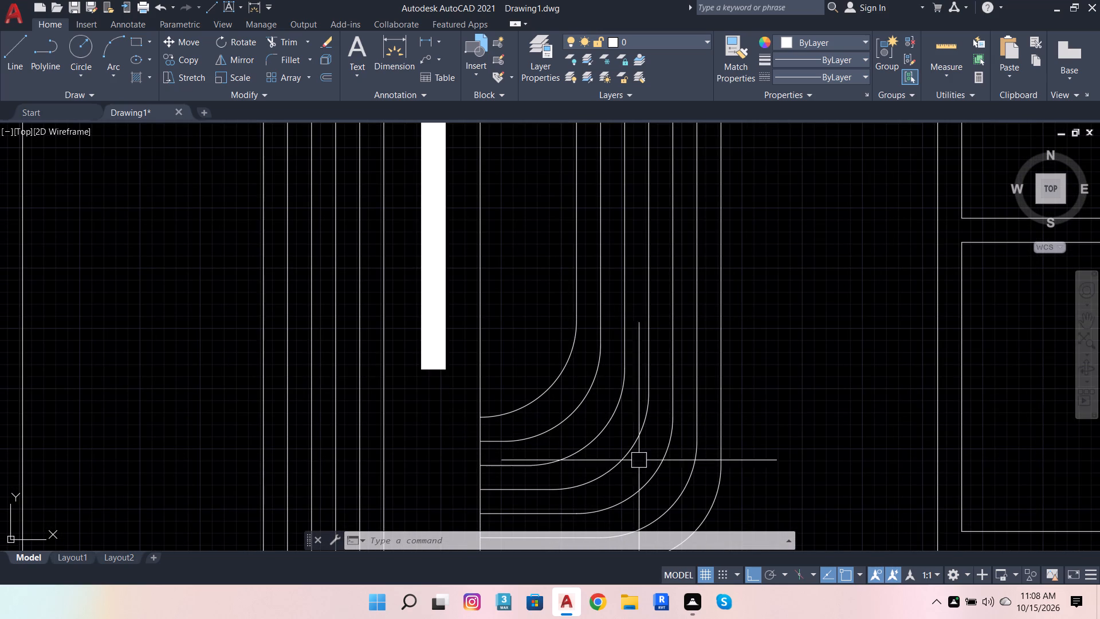
scroll(671, 456, down, 4)
scroll(678, 475, up, 3)
click(657, 454)
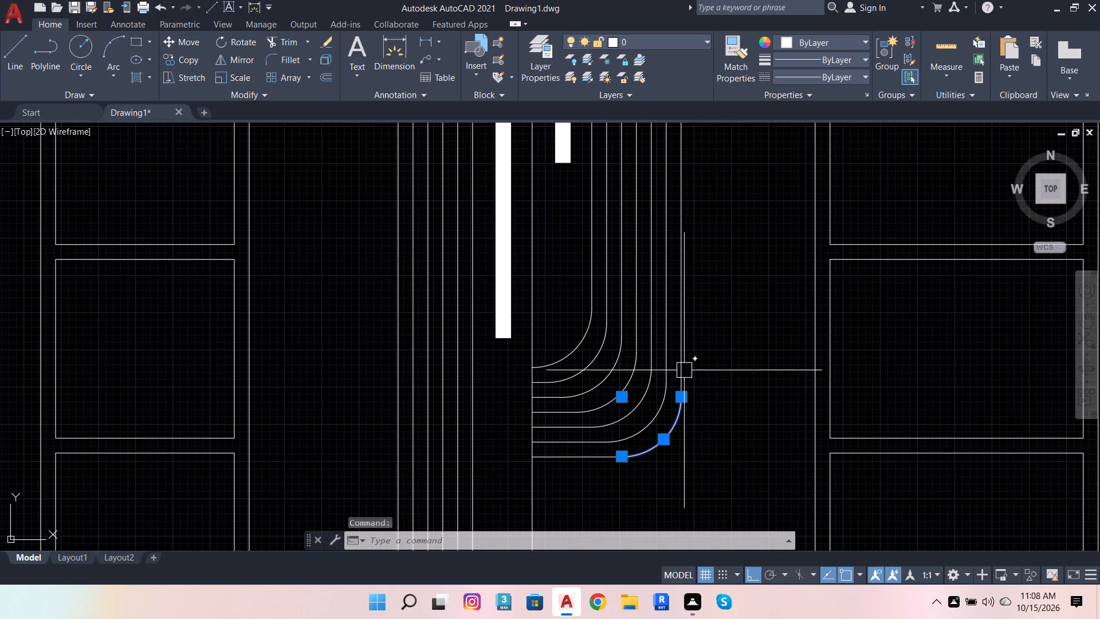
click(683, 368)
click(599, 465)
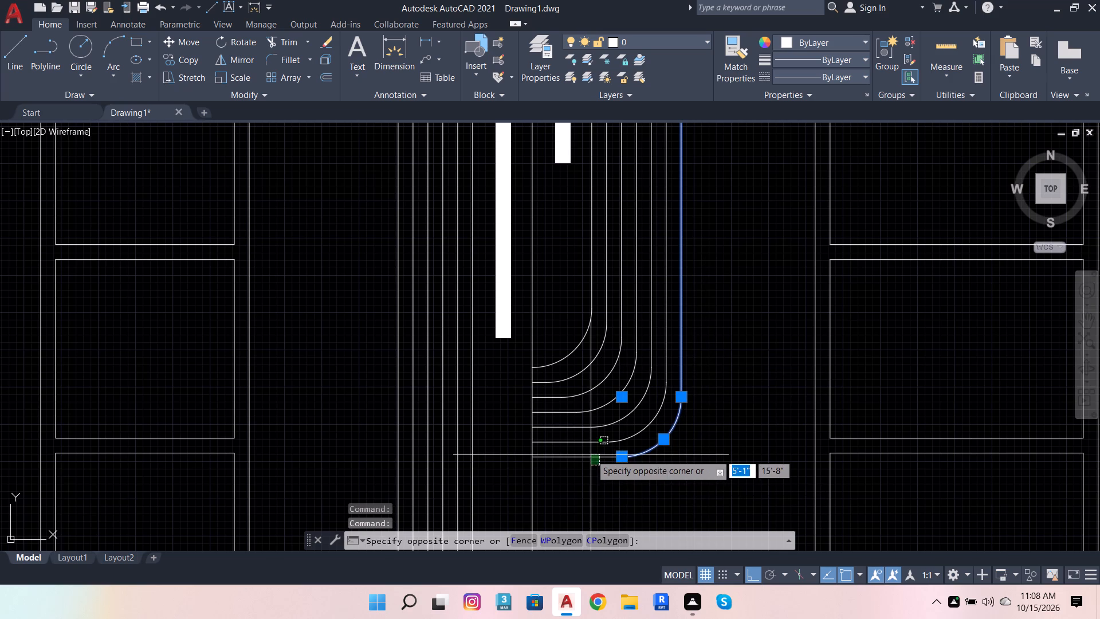
click(591, 455)
scroll(690, 511, down, 2)
key(Delete)
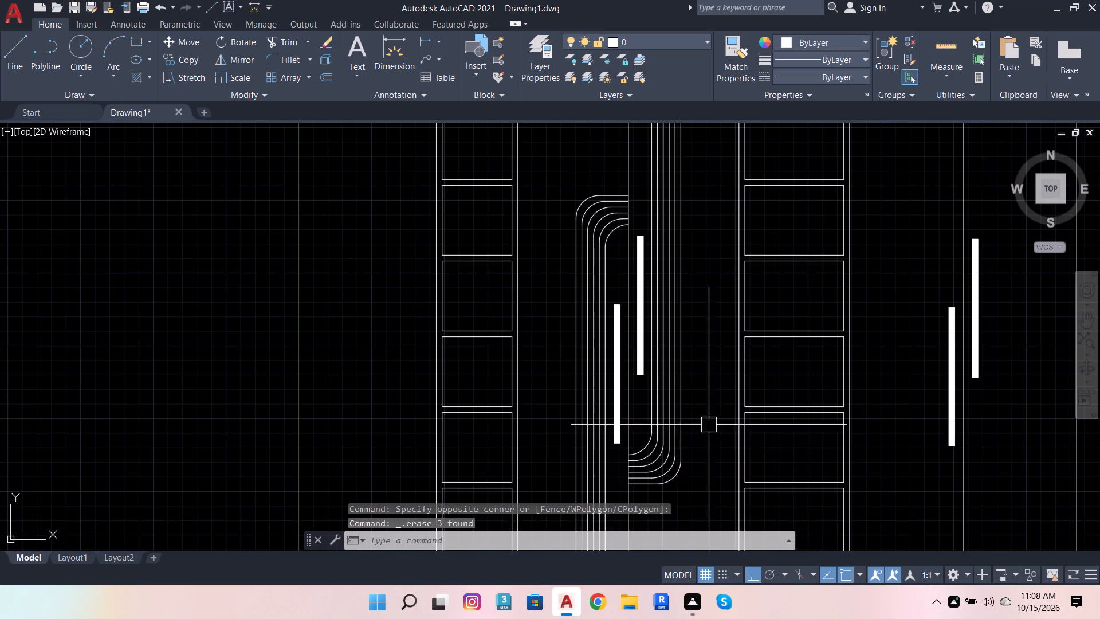
Trim the right groove's six verticals where they project above the line dividing the upper and lower doors.
scroll(716, 390, down, 3)
scroll(692, 323, up, 4)
scroll(564, 151, up, 1)
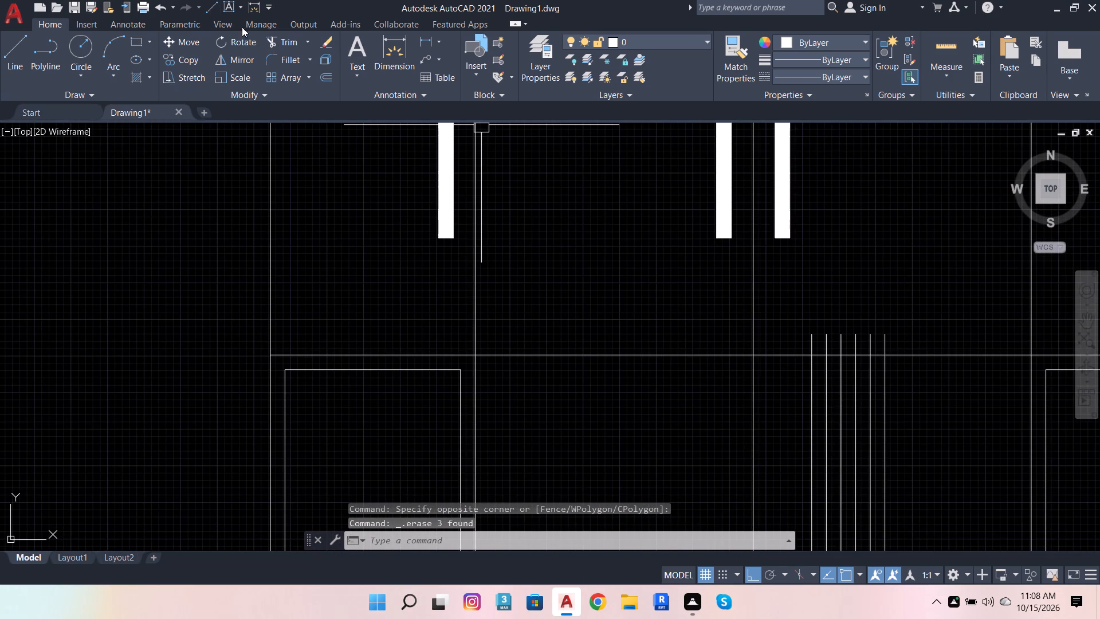
click(268, 38)
scroll(879, 304, up, 3)
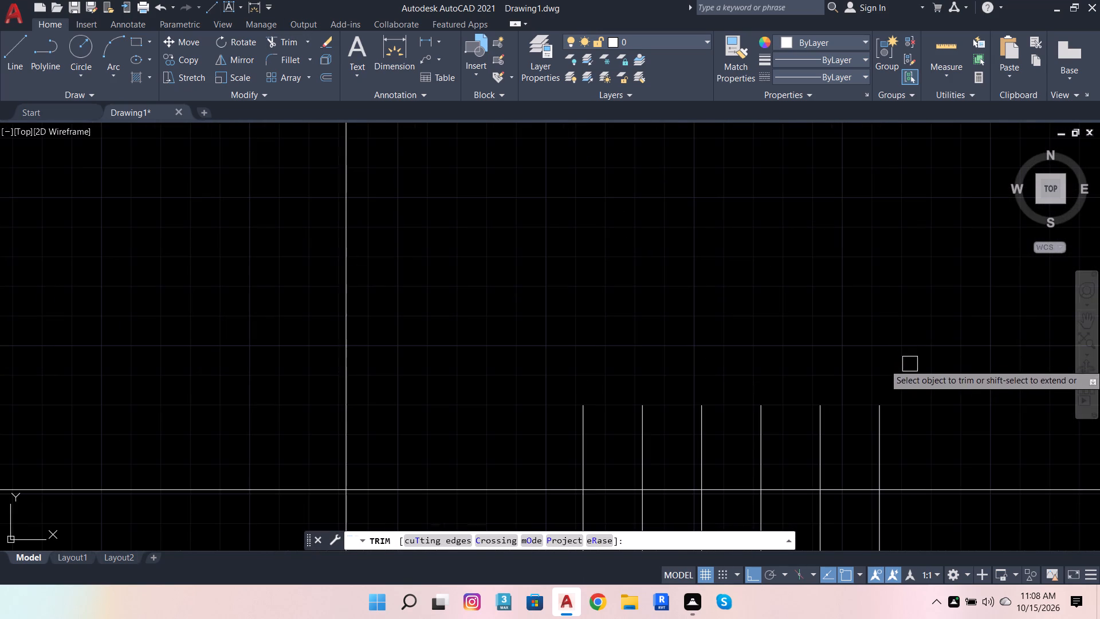
click(922, 400)
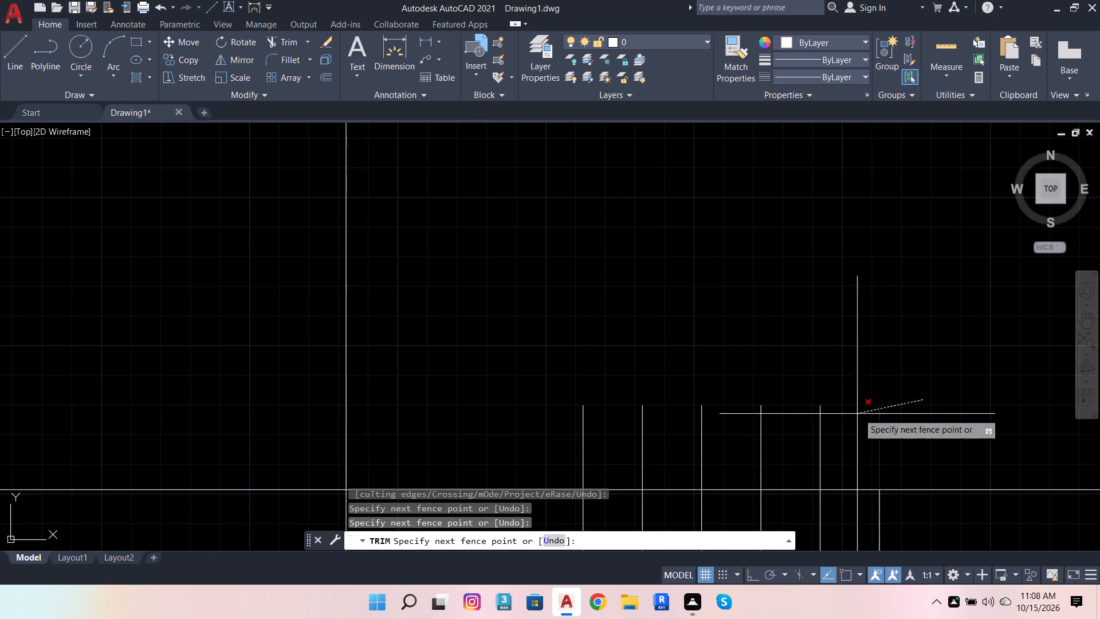
click(879, 407)
click(890, 457)
click(547, 447)
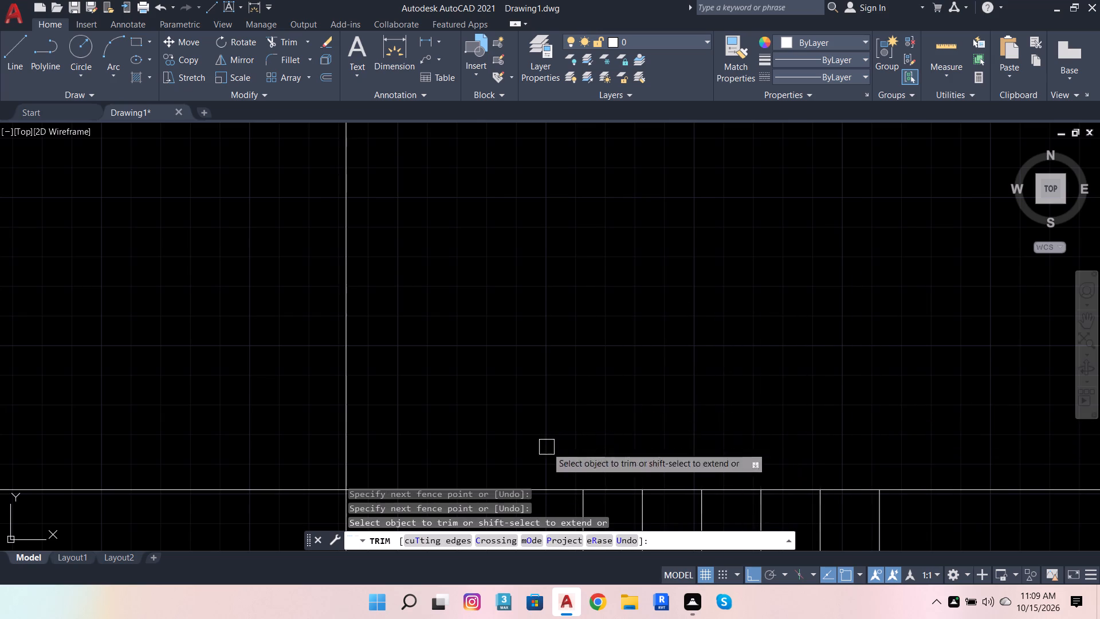
Trim the left groove's six verticals where they project below the doors' bottom line and end the Trim command.
scroll(759, 273, down, 7)
scroll(738, 455, up, 5)
scroll(655, 498, up, 1)
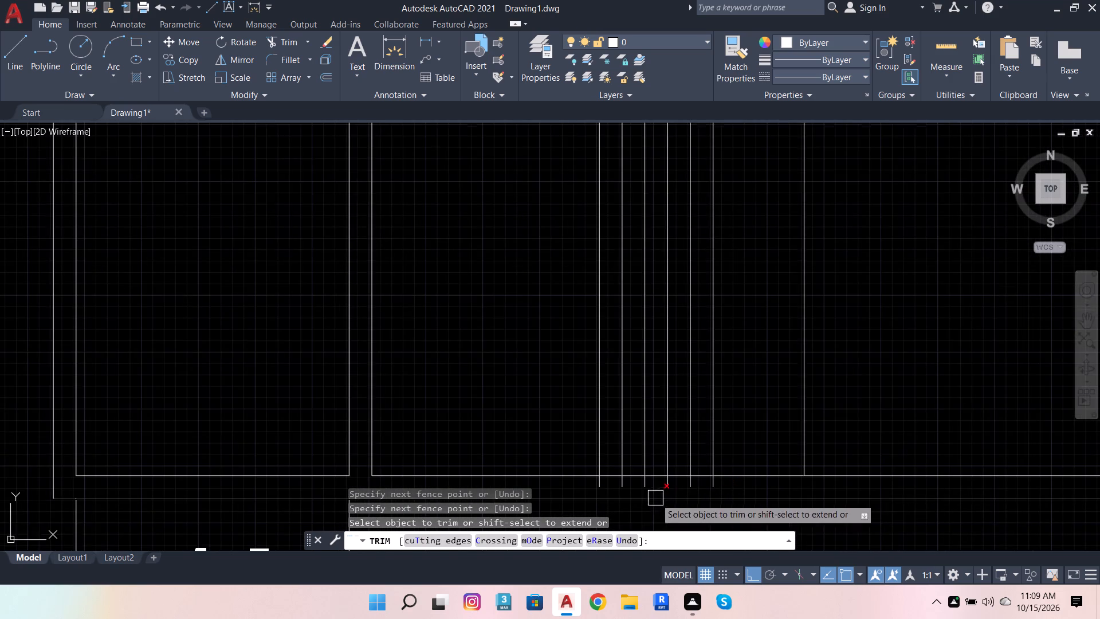
scroll(655, 498, up, 2)
click(383, 438)
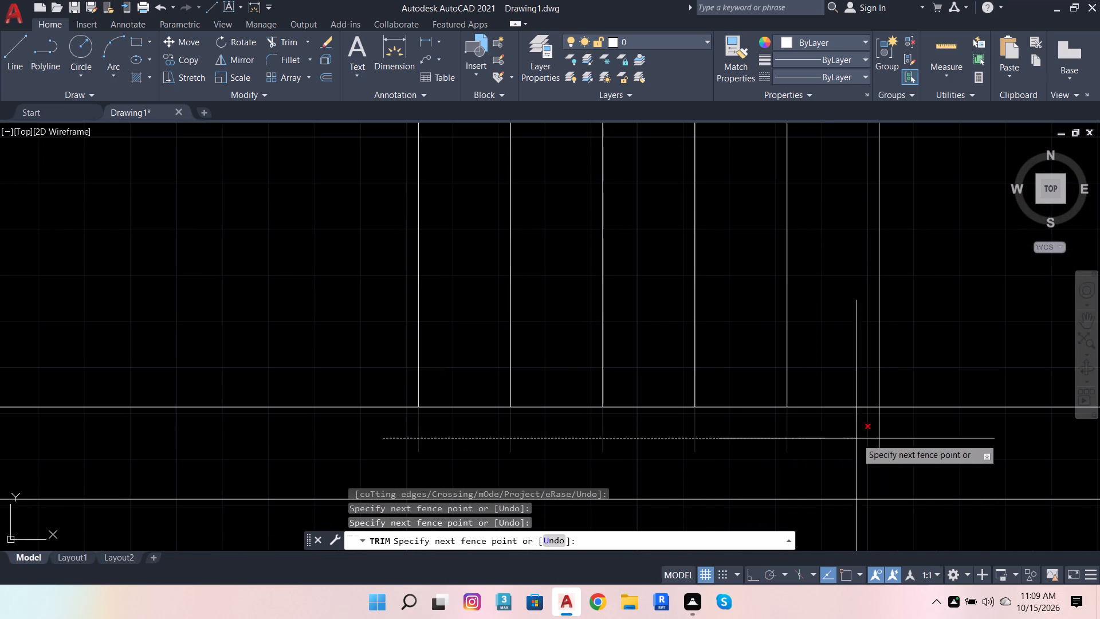
click(905, 433)
scroll(616, 446, down, 5)
key(Escape)
key(Escape)
key(Escape)
key(Escape)
scroll(707, 495, down, 3)
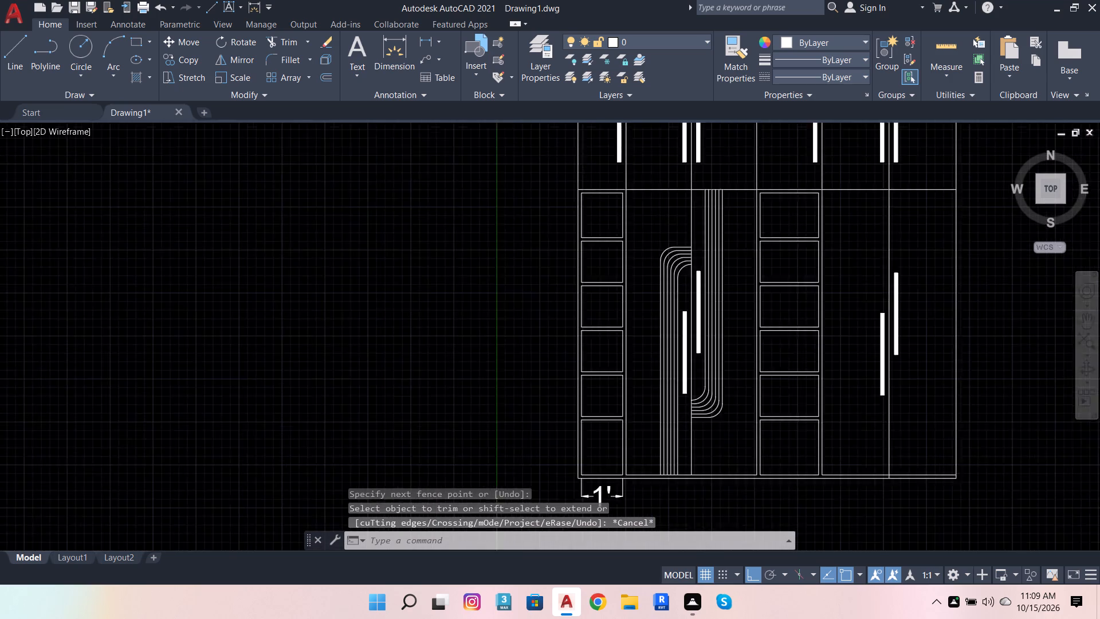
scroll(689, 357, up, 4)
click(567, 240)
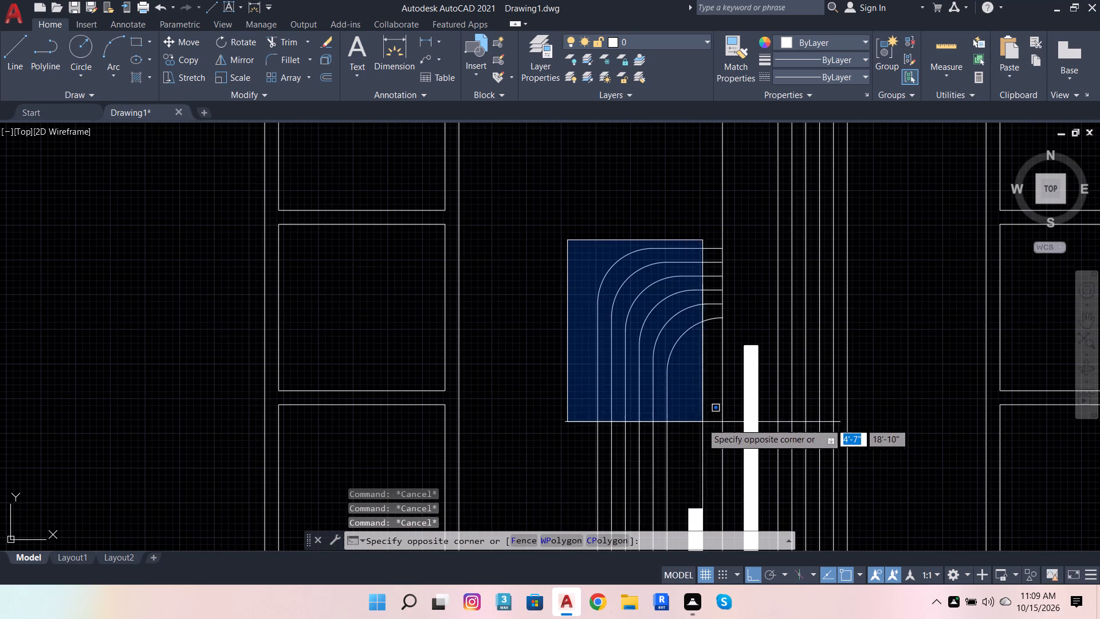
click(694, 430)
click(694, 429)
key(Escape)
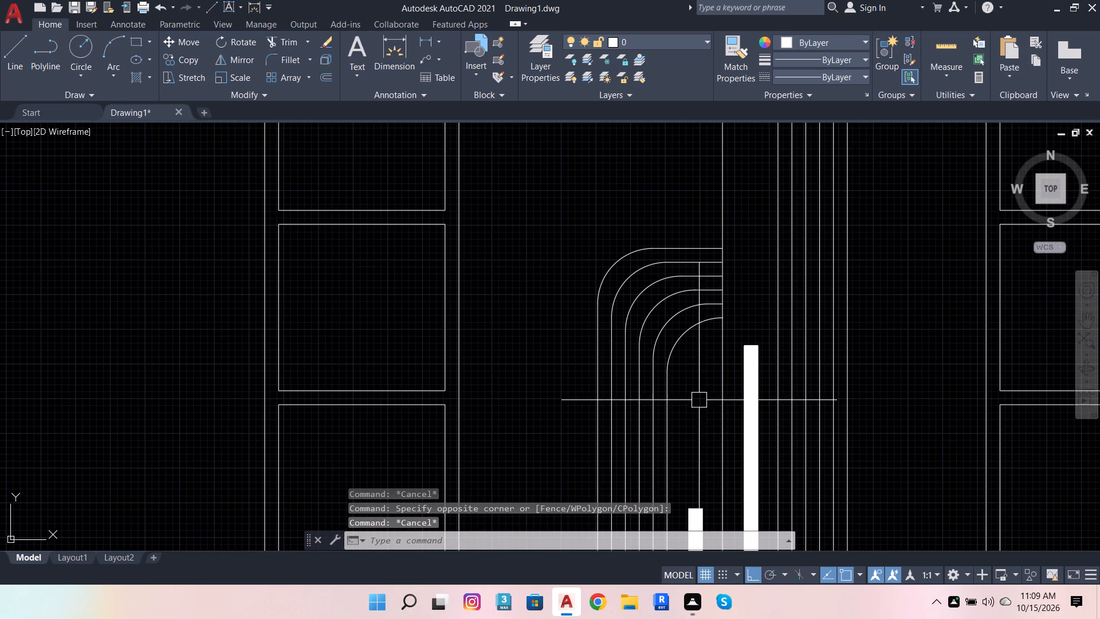
Copy both rounded grooves from the bottom of the left door pair's centre line to the matching point on the right door pair.
click(706, 421)
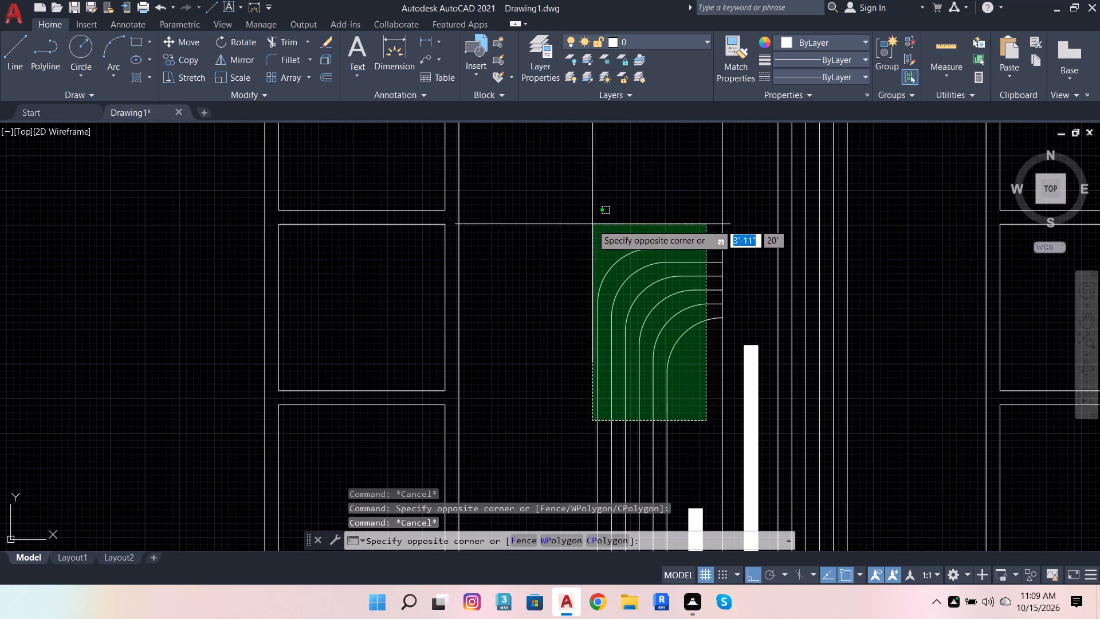
click(587, 223)
scroll(603, 244, down, 3)
scroll(689, 430, up, 2)
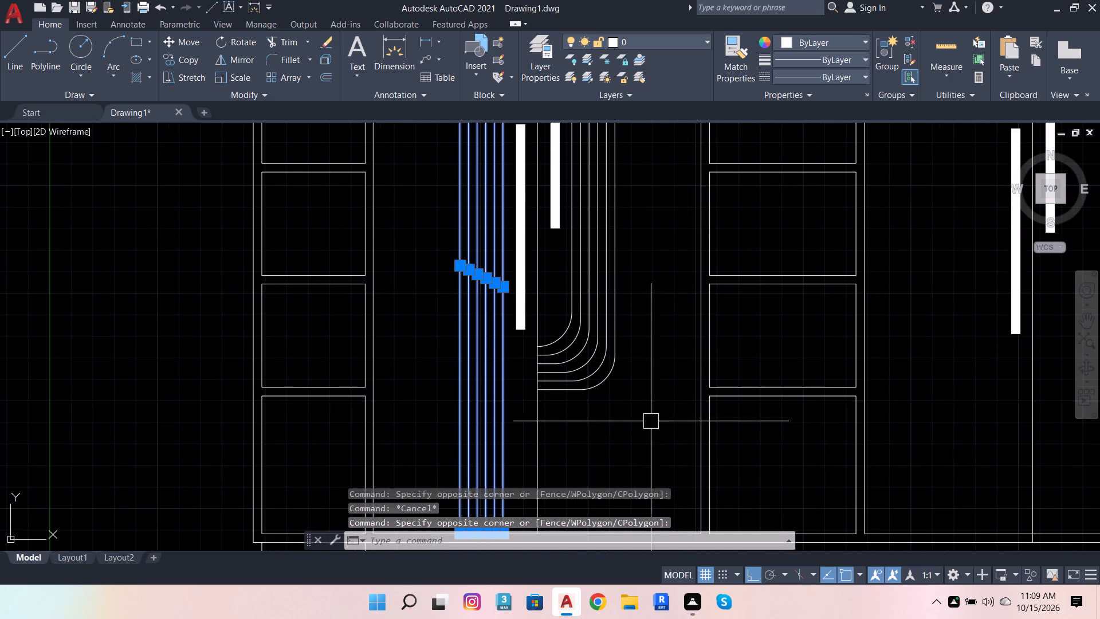
scroll(624, 422, up, 1)
click(624, 422)
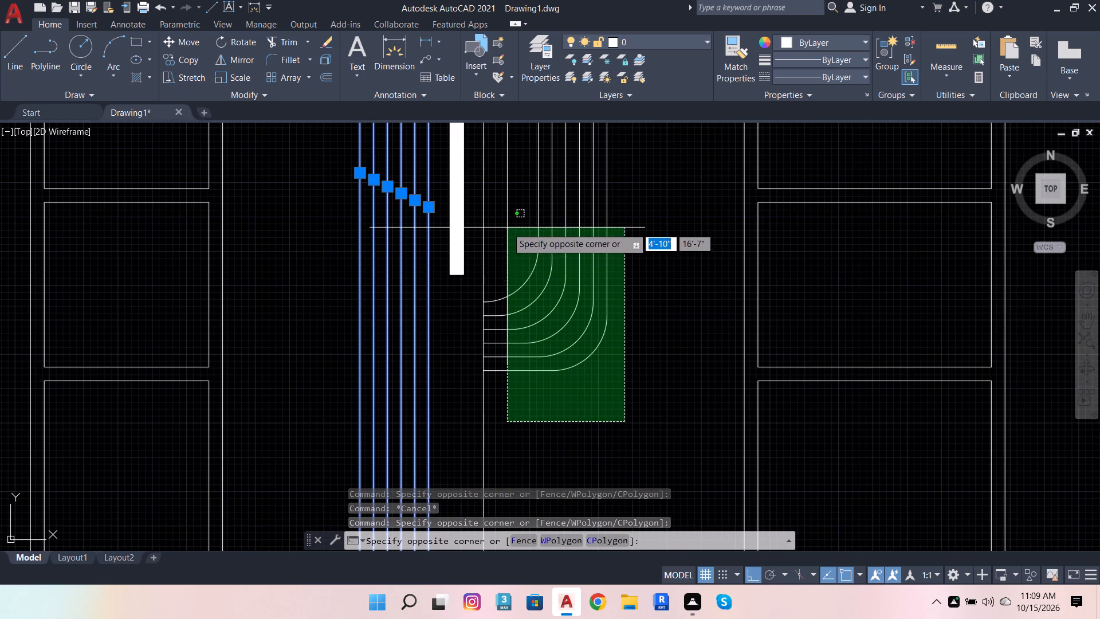
click(502, 221)
scroll(577, 276, down, 4)
scroll(584, 332, up, 3)
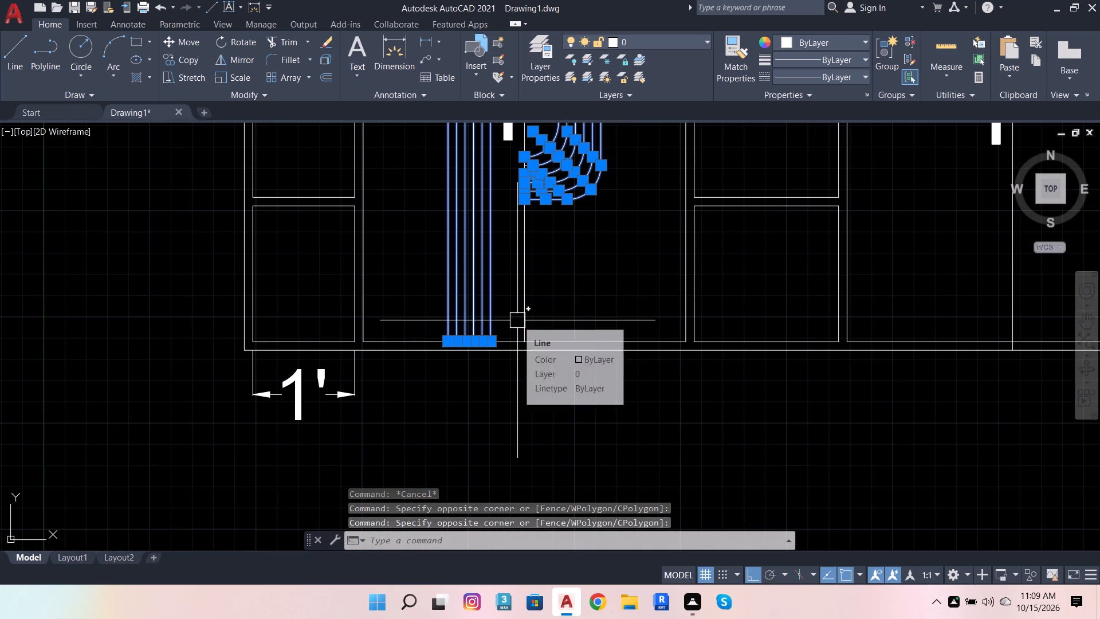
click(177, 61)
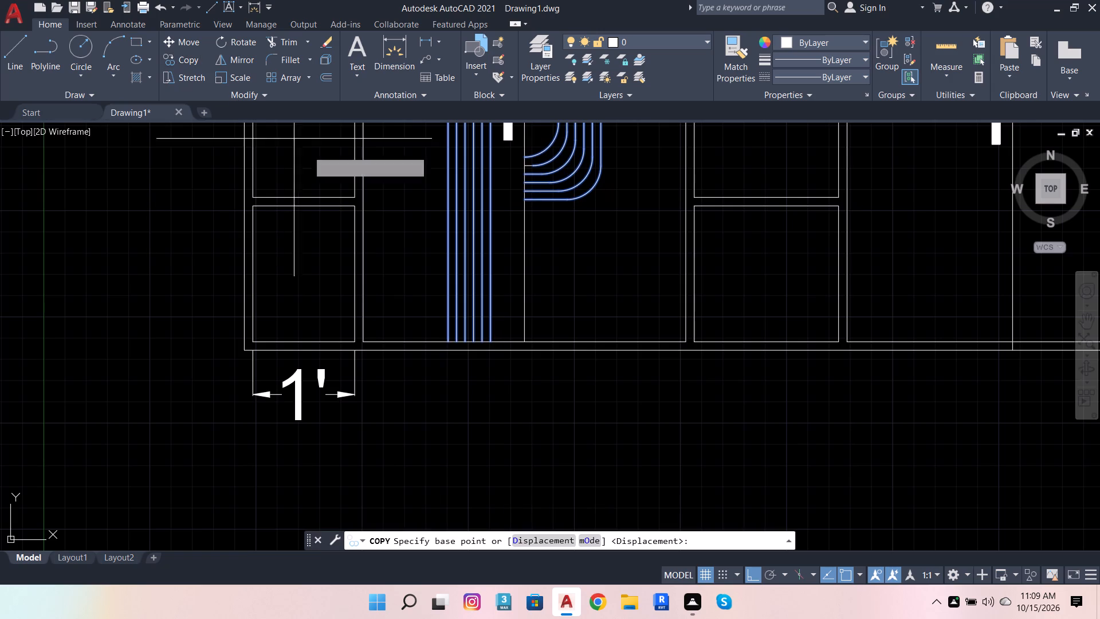
click(522, 343)
scroll(420, 354, down, 3)
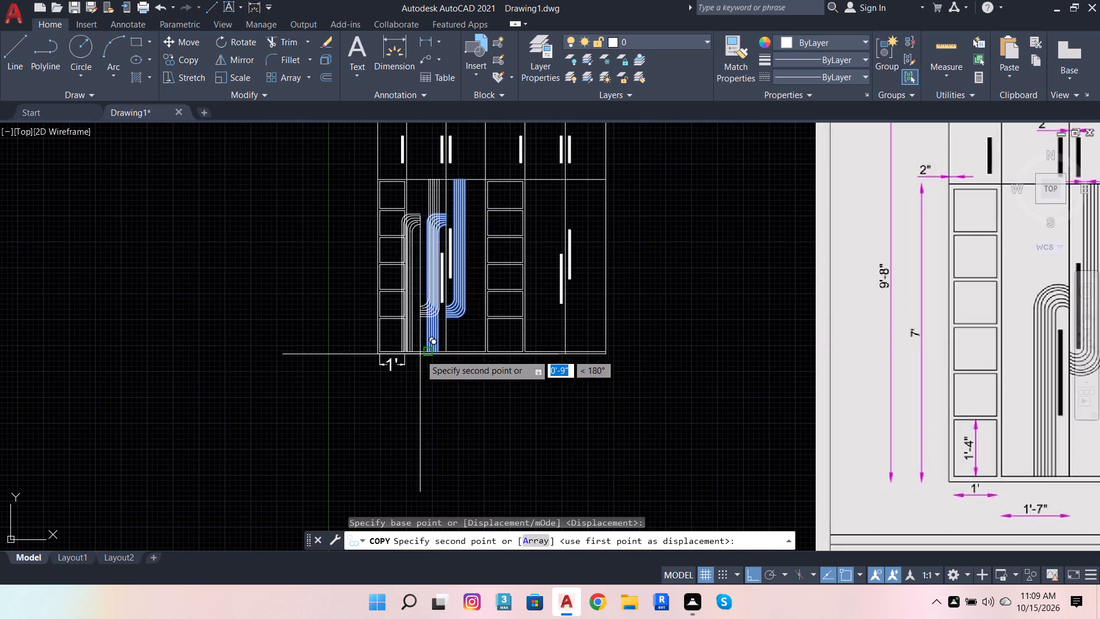
scroll(556, 354, up, 2)
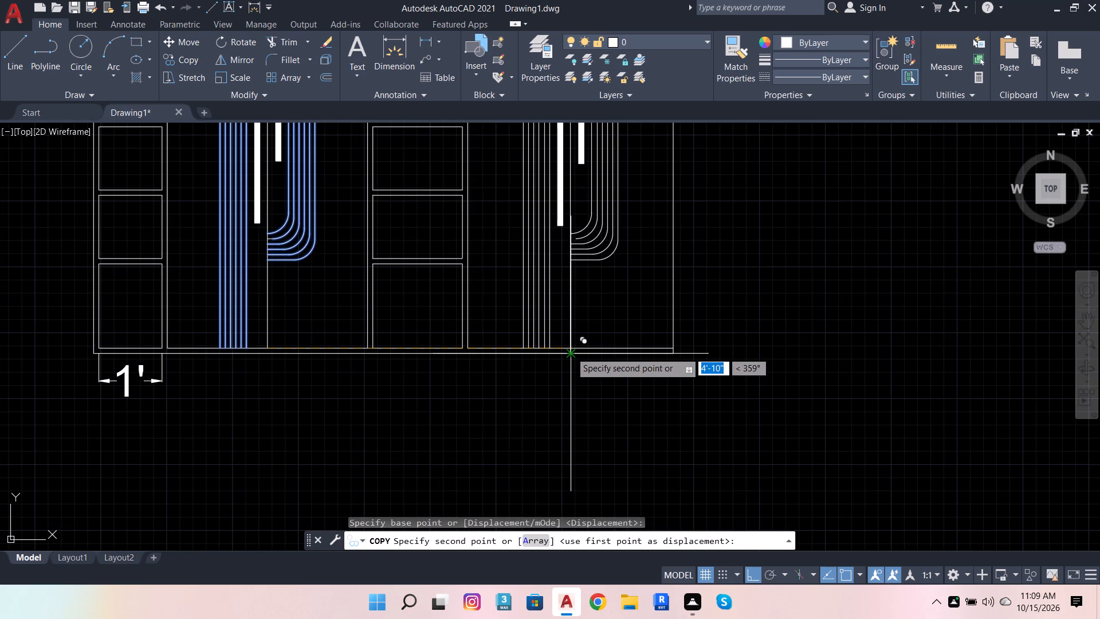
scroll(567, 352, up, 5)
click(579, 327)
scroll(592, 346, down, 4)
key(space)
Extend the copied grooves' short second-innermost arcs, one at the top and one at the bottom, to the right door pair's centre line.
scroll(628, 434, down, 3)
scroll(641, 381, up, 4)
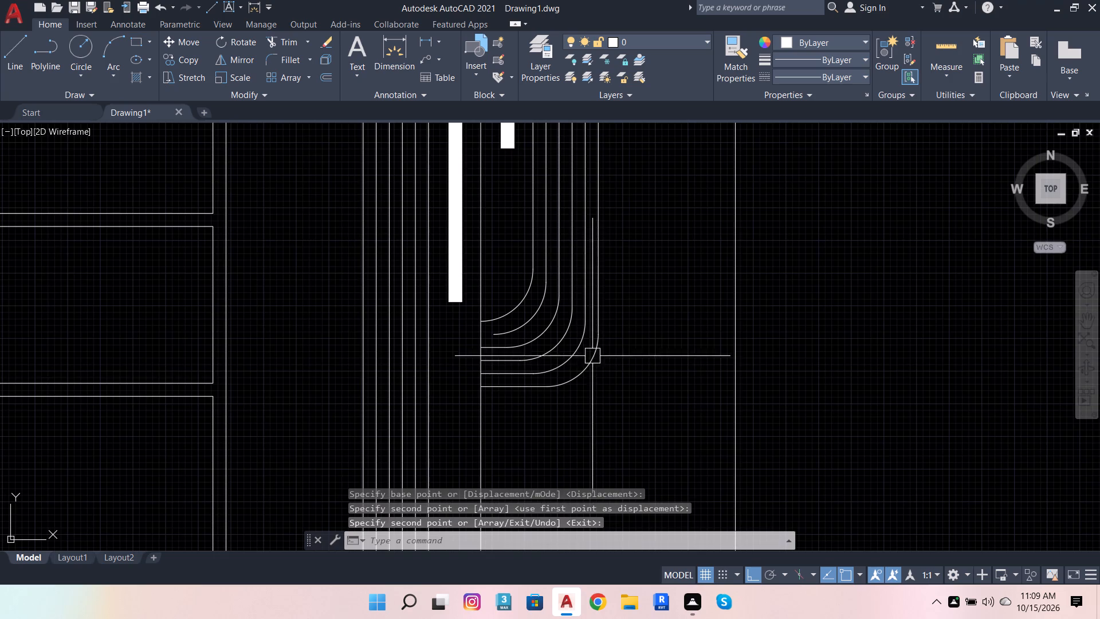
scroll(609, 376, down, 3)
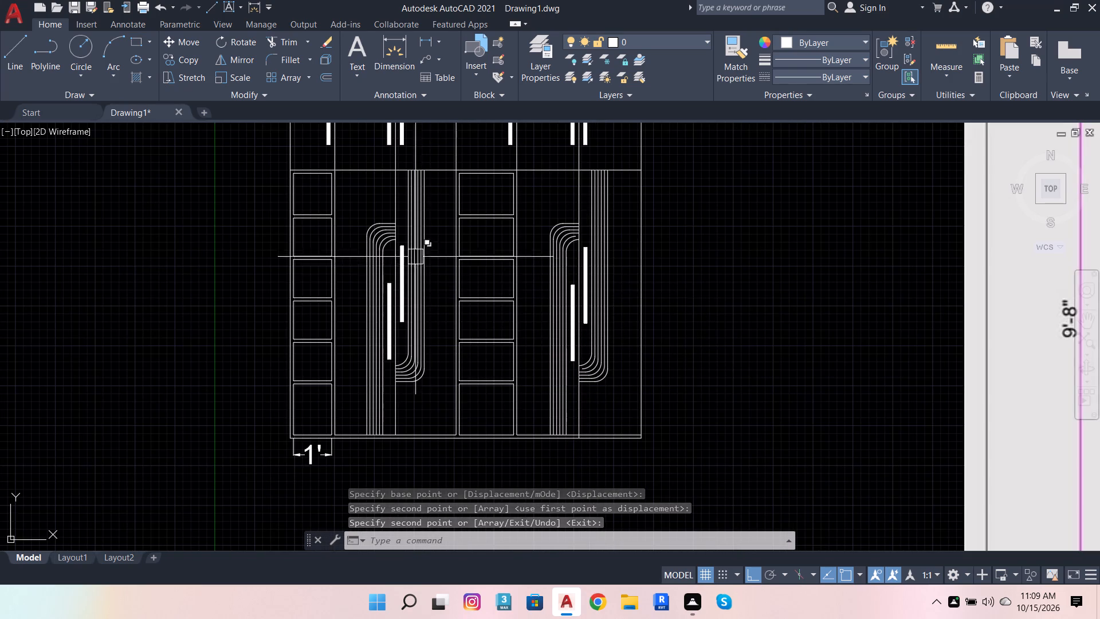
scroll(396, 241, up, 3)
scroll(550, 355, down, 1)
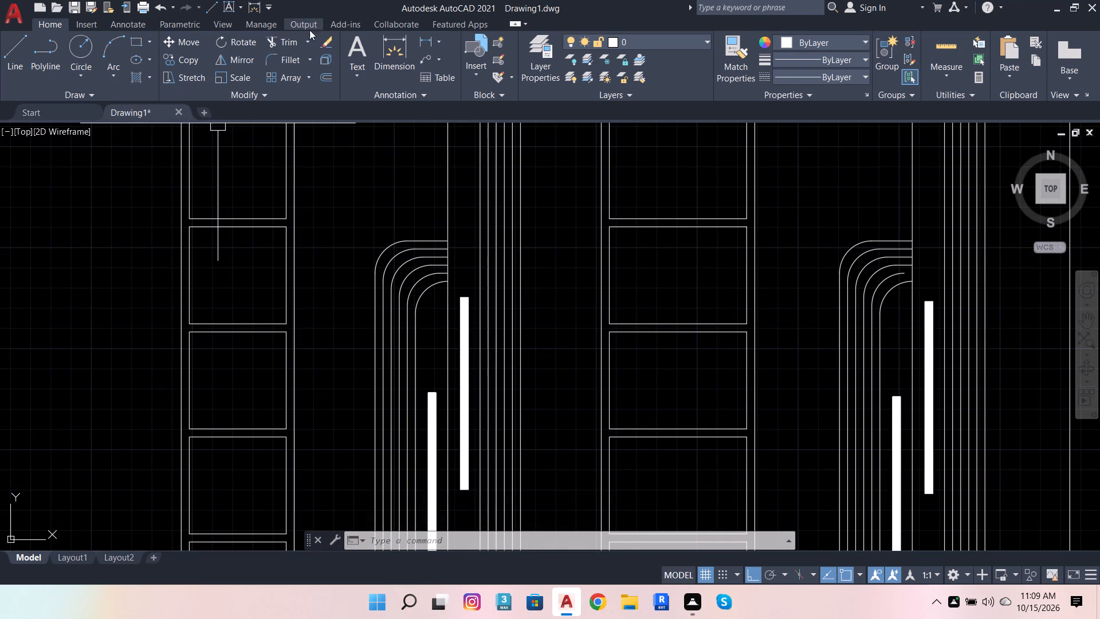
click(285, 37)
scroll(926, 272, up, 3)
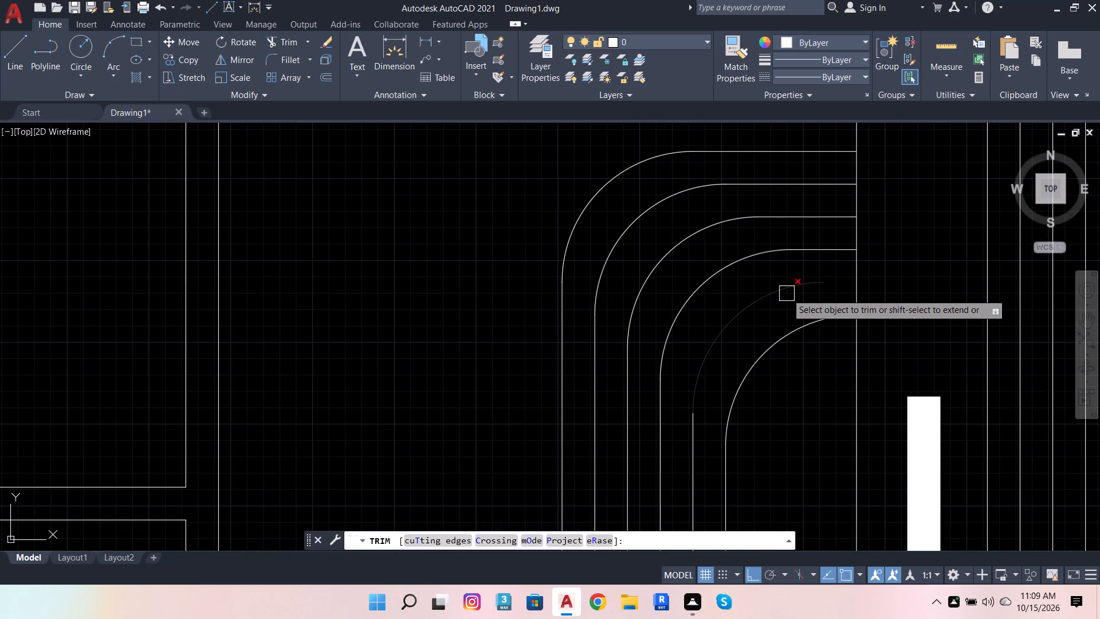
shift+click(787, 293)
shift+scroll(830, 275, down, 3)
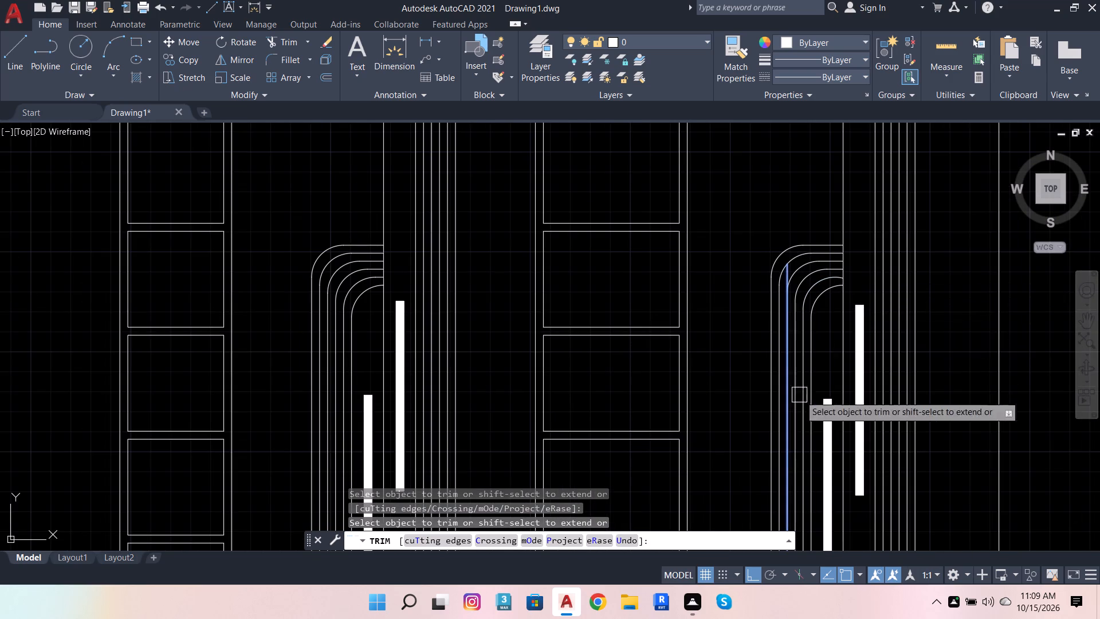
shift+scroll(893, 367, down, 3)
shift+scroll(895, 426, up, 4)
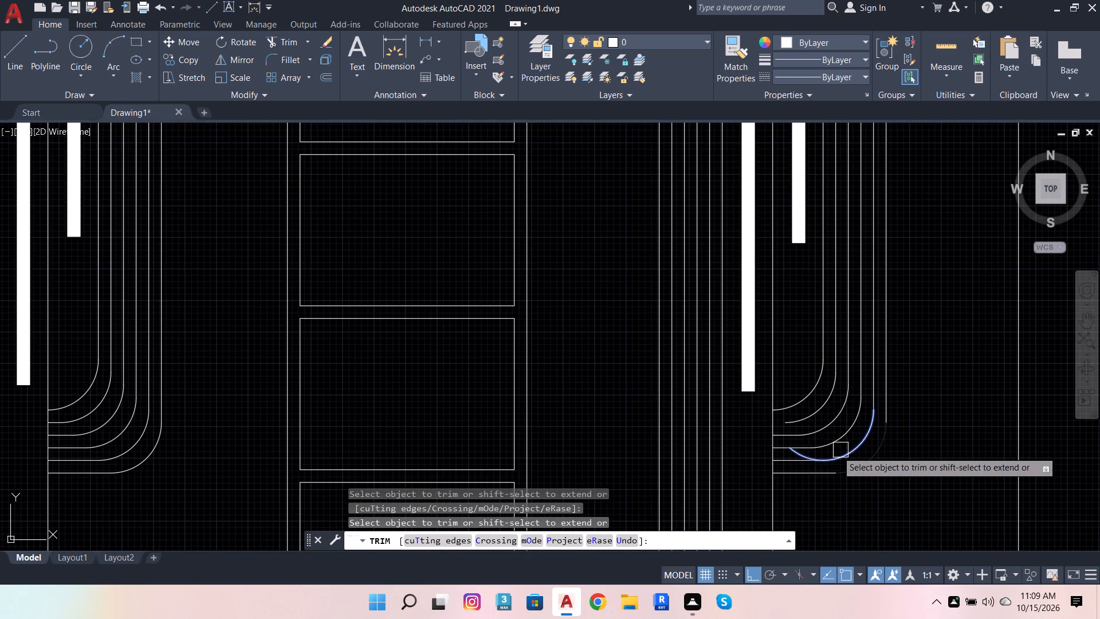
shift+click(802, 422)
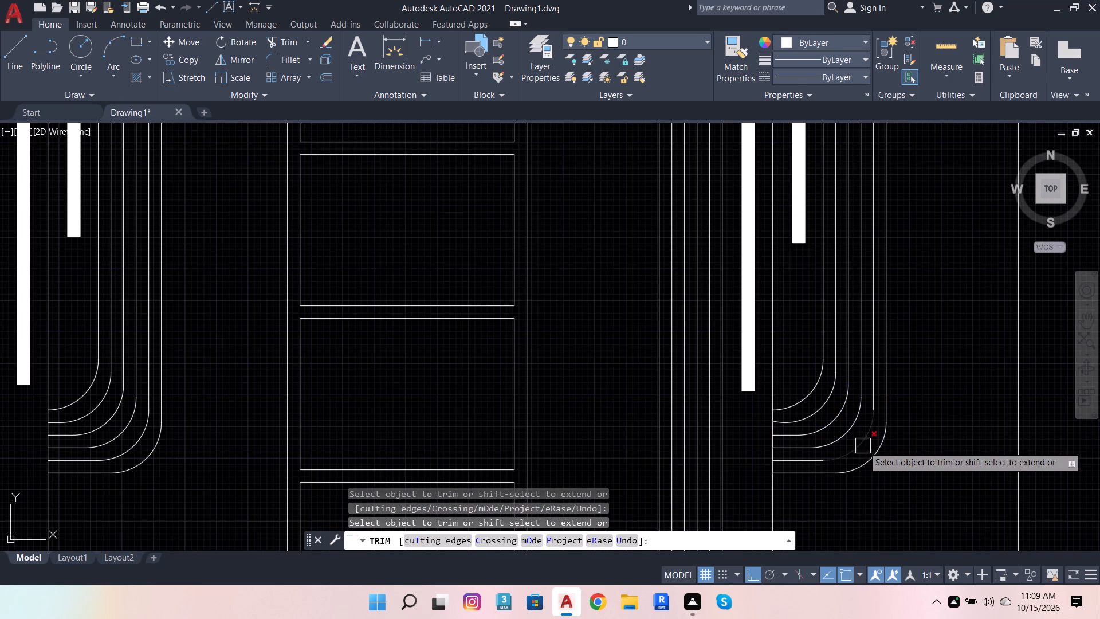
key(Escape)
scroll(784, 410, down, 1)
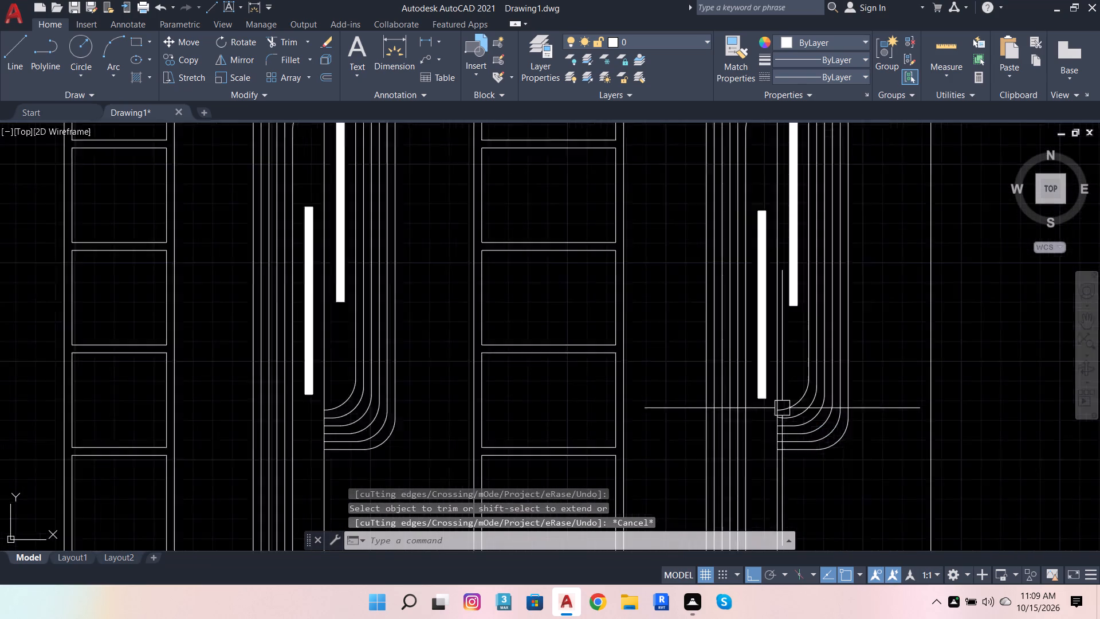
scroll(781, 408, down, 3)
key(Escape)
key(Escape)
key(Escape)
key(Escape)
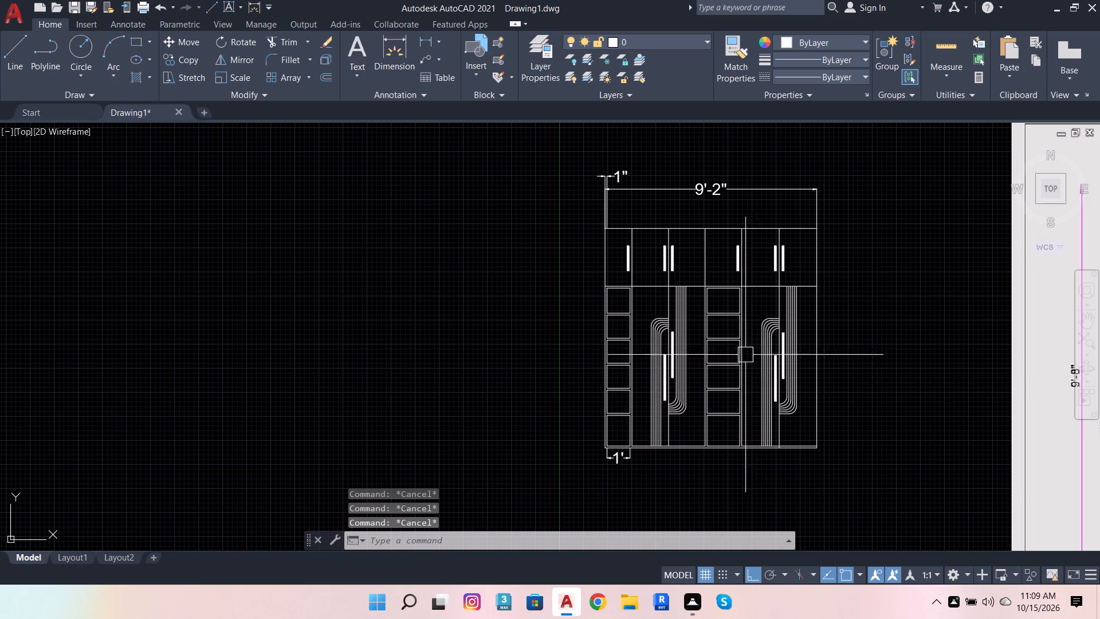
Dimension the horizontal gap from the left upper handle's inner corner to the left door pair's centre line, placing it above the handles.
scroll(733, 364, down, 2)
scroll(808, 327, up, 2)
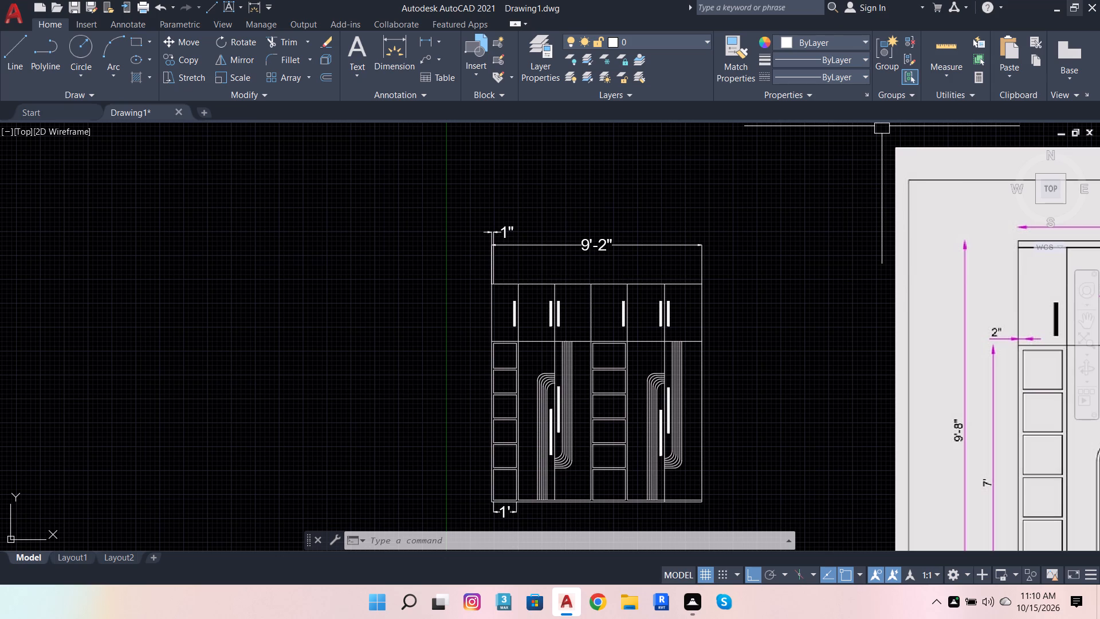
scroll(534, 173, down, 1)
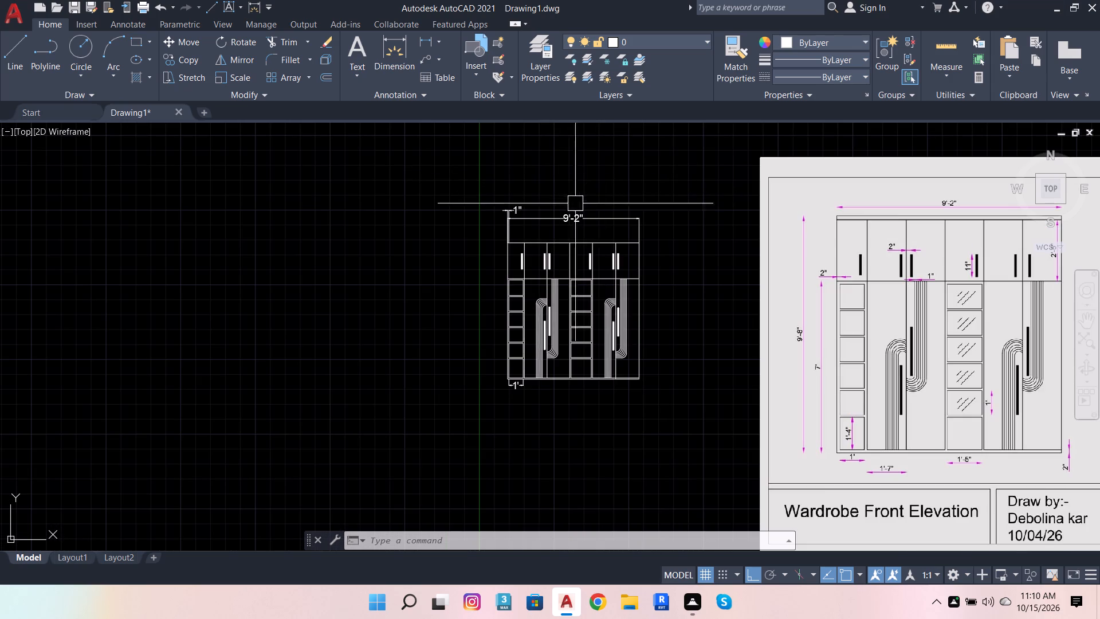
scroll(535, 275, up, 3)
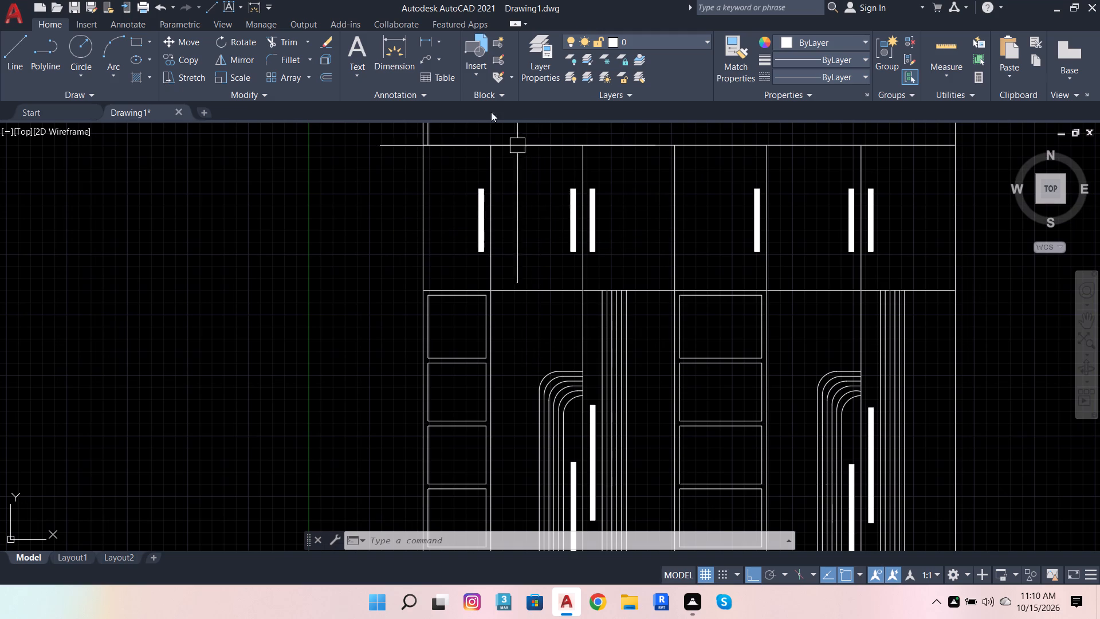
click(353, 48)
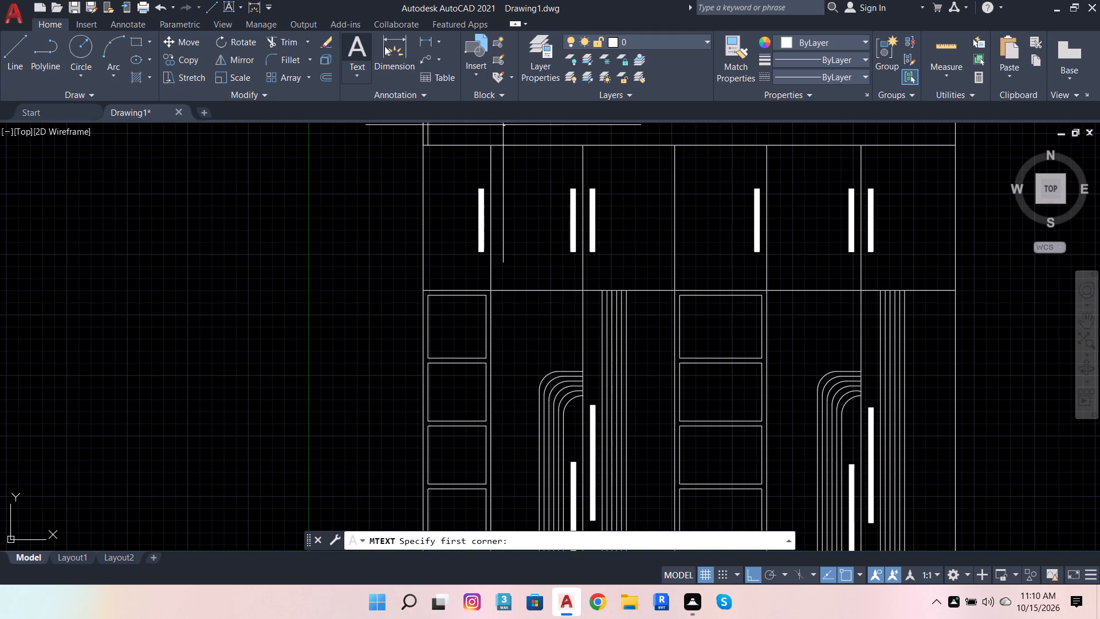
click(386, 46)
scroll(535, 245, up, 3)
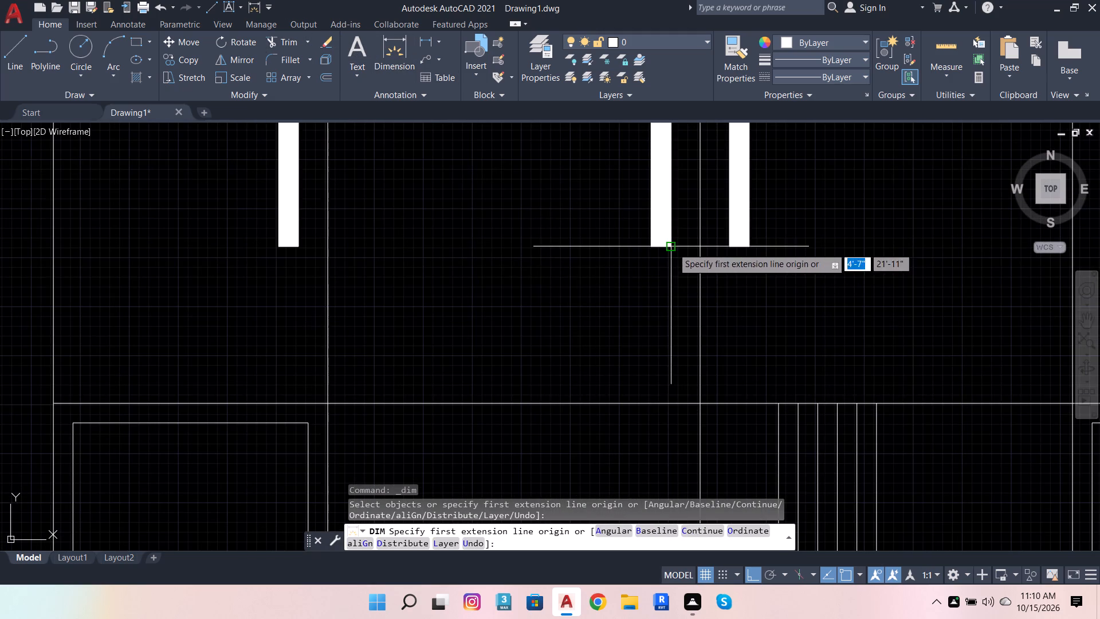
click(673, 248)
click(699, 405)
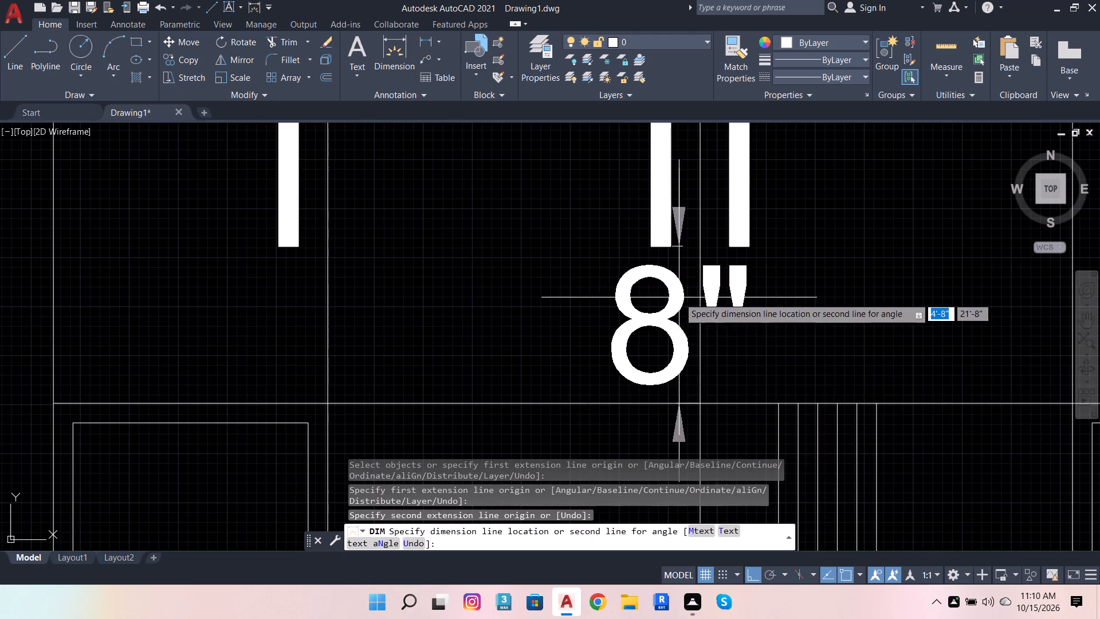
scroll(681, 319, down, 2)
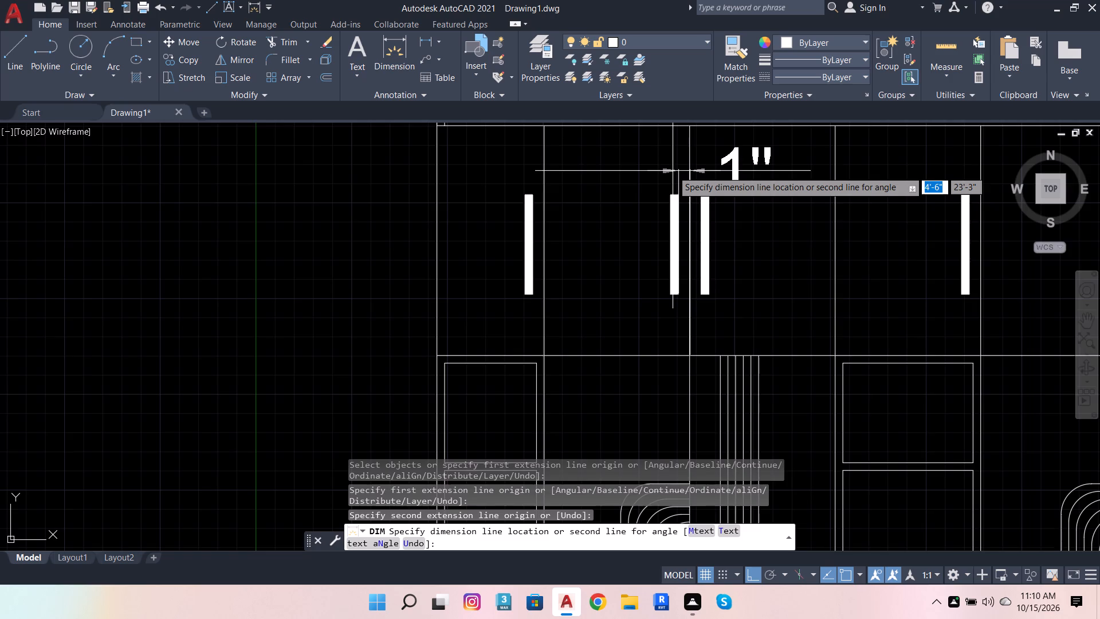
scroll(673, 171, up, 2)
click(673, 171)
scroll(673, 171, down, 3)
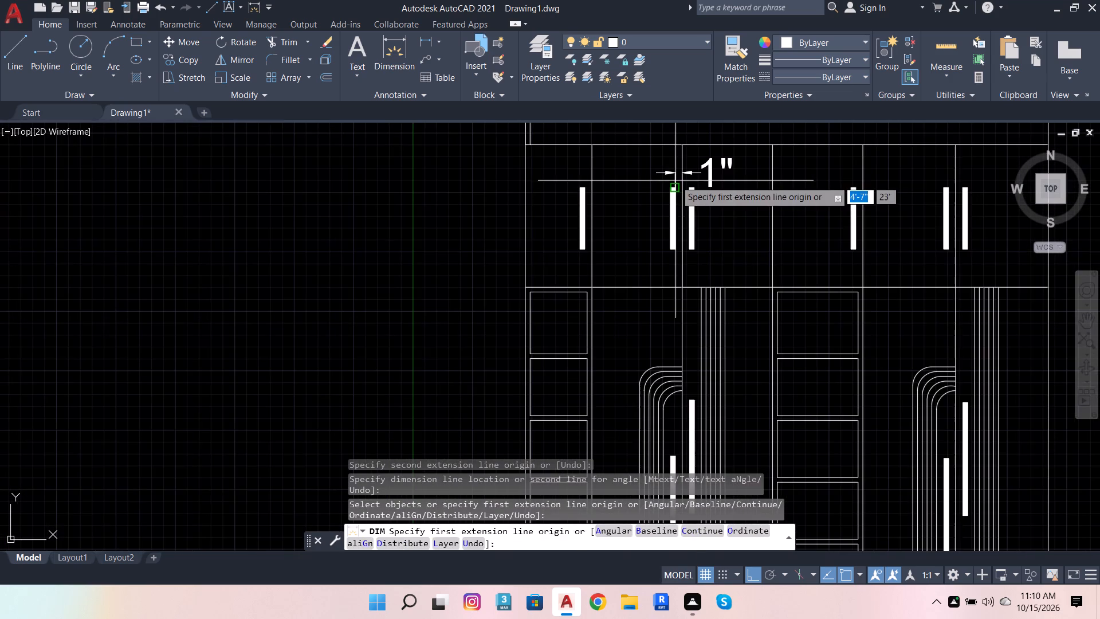
Dimension the horizontal distance from the right upper handle's bottom midpoint to the left door pair's centre line, placed just above the handles, and end the command.
scroll(703, 246, up, 2)
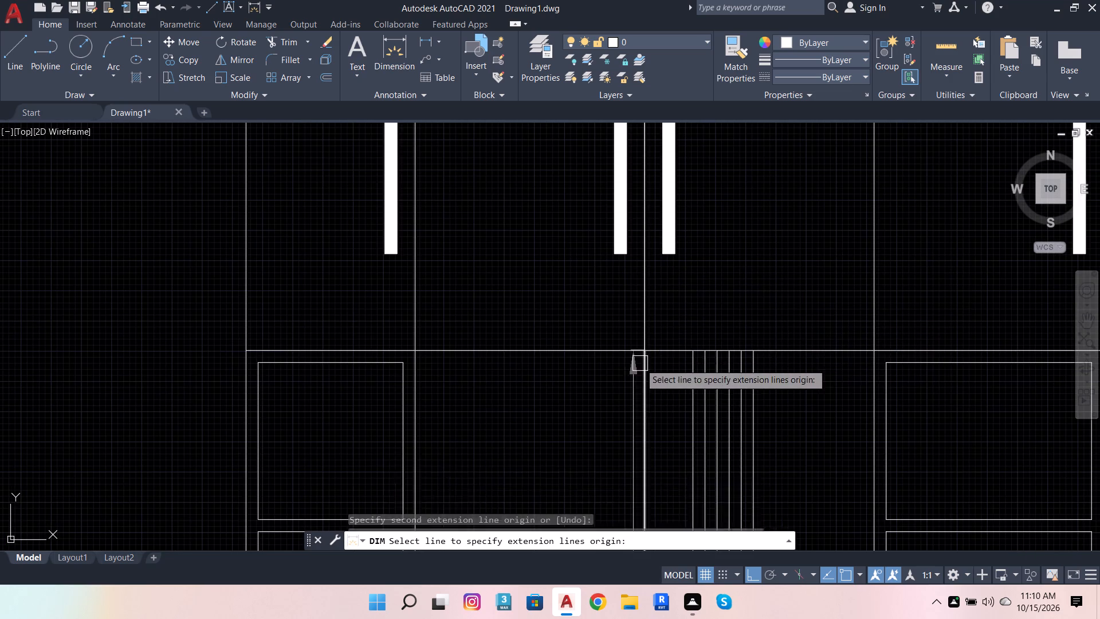
click(649, 350)
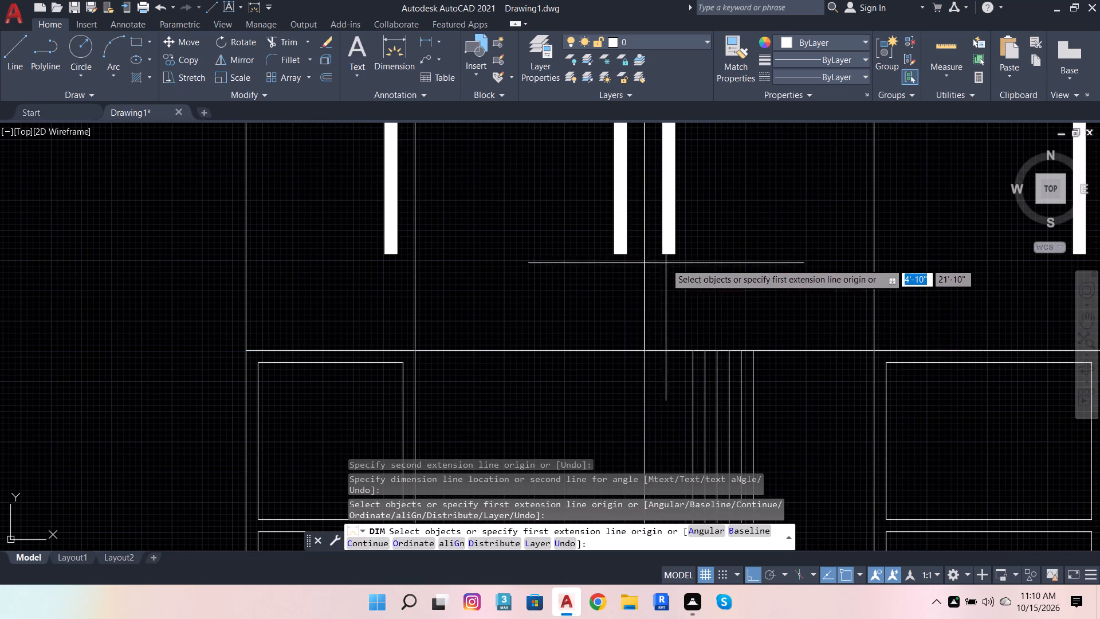
scroll(665, 260, up, 4)
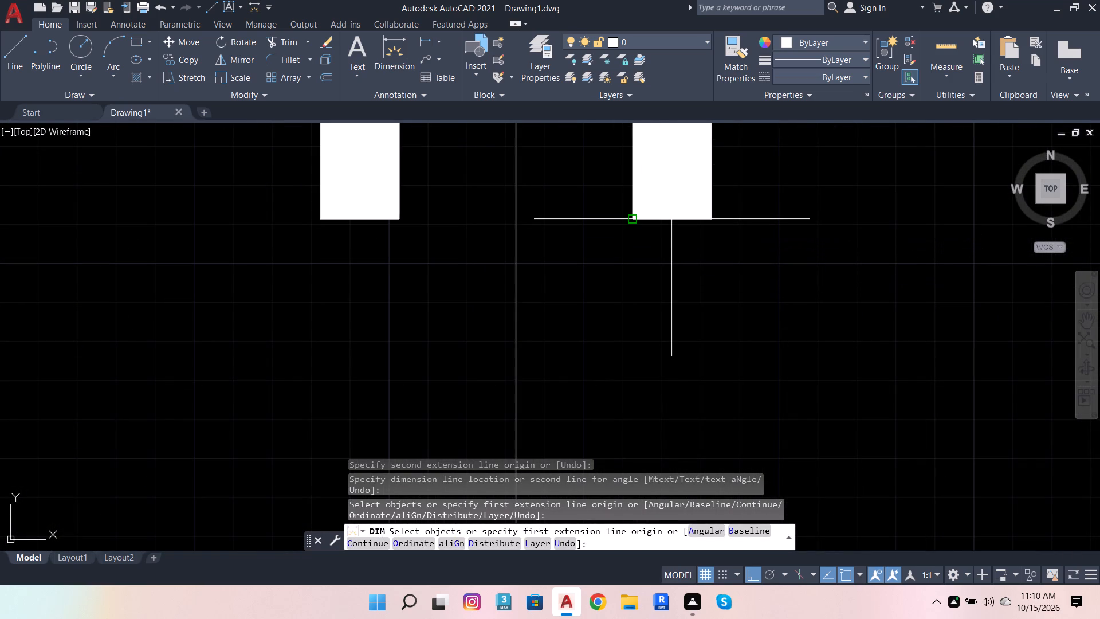
shift+right_click(671, 219)
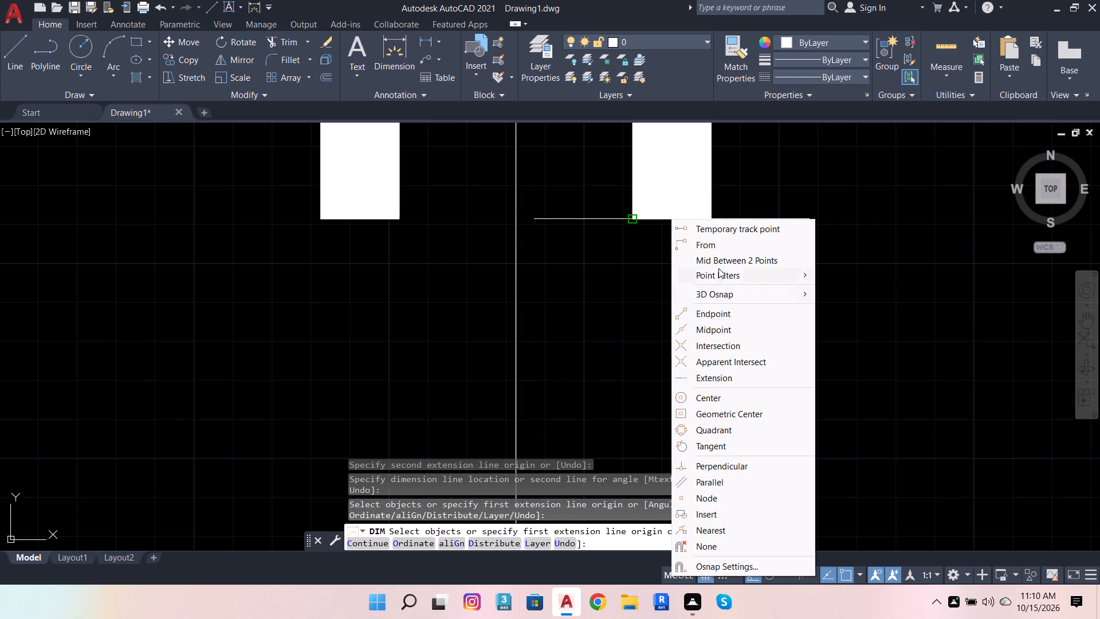
click(727, 327)
click(673, 220)
scroll(698, 268, down, 2)
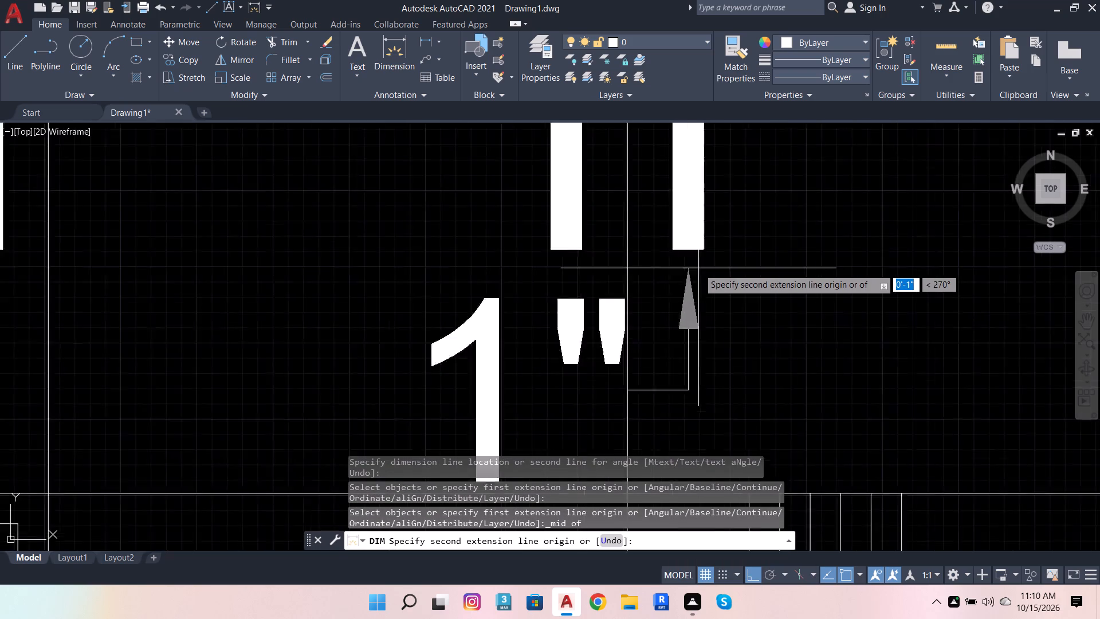
scroll(698, 268, down, 3)
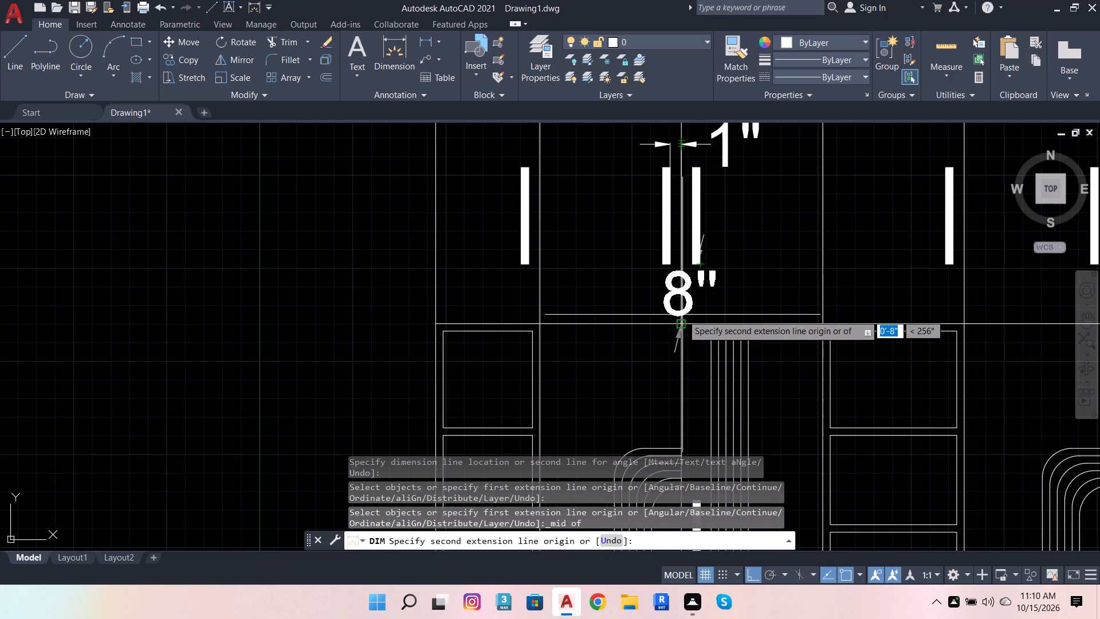
click(685, 322)
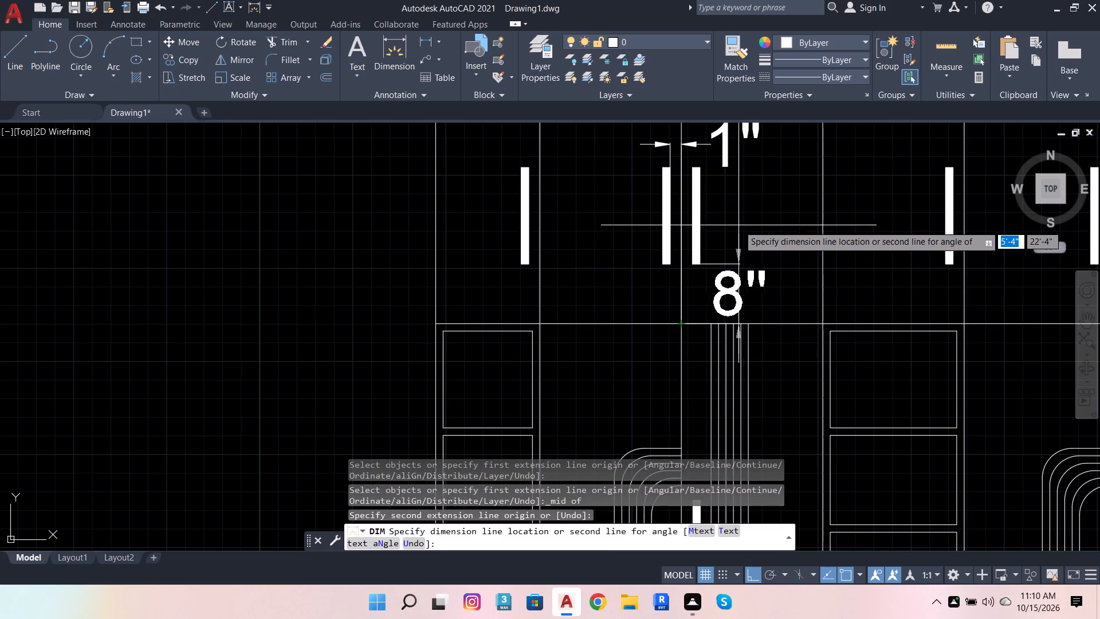
scroll(719, 162, up, 2)
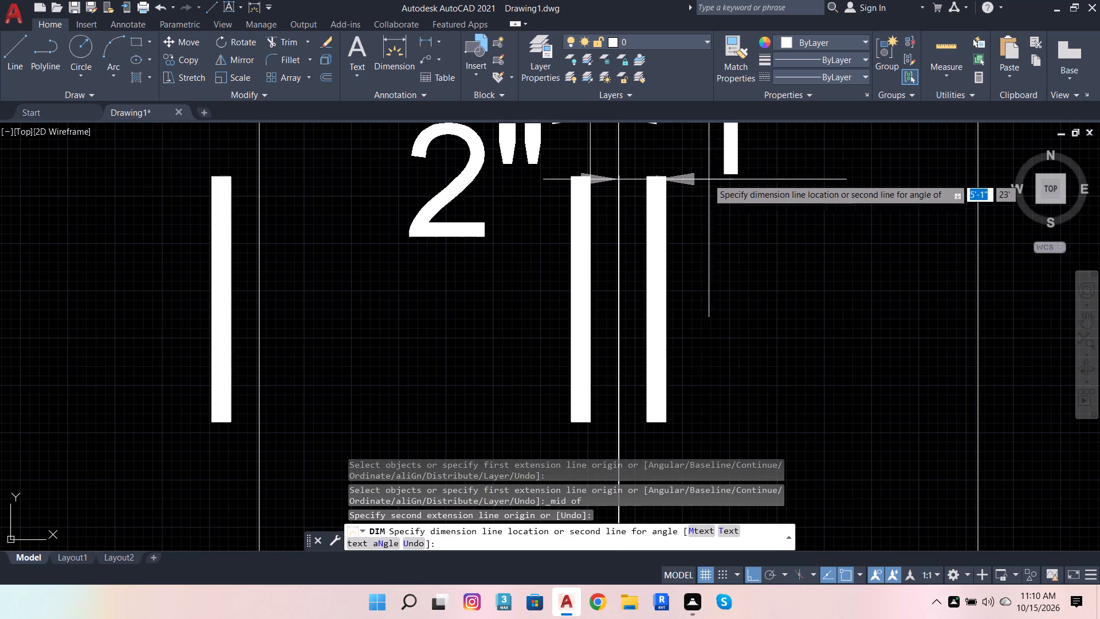
click(692, 155)
scroll(729, 266, down, 3)
key(Escape)
key(Escape)
key(Escape)
key(Escape)
key(Escape)
key(Escape)
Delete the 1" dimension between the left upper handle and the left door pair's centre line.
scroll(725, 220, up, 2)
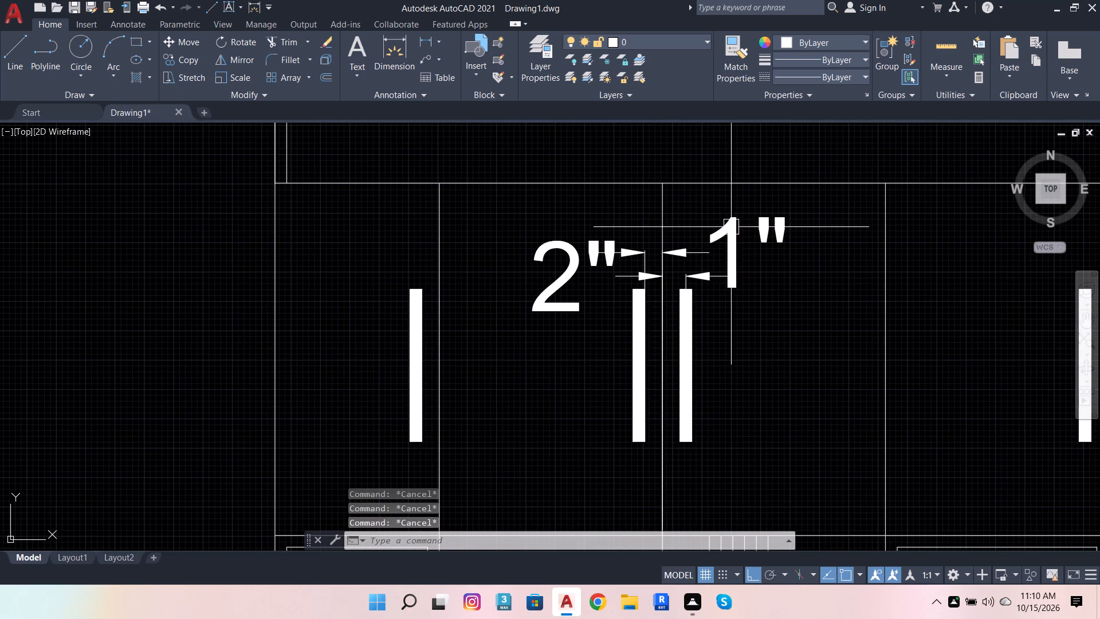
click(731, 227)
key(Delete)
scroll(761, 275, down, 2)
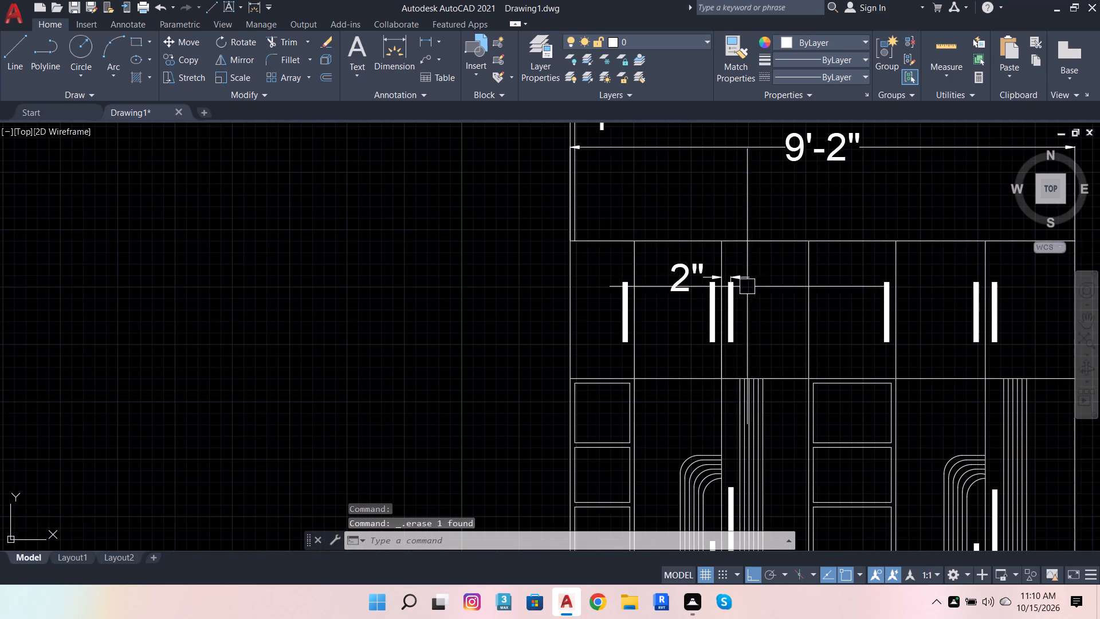
Compare the dimensions on the drawn elevation with those in the reference image.
scroll(783, 314, down, 2)
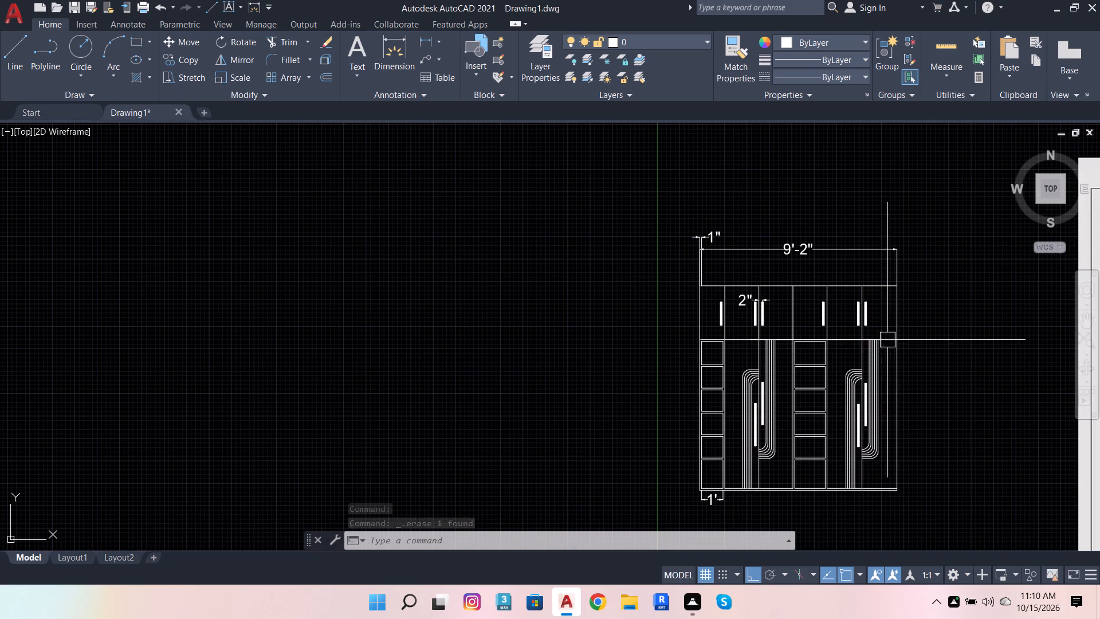
scroll(827, 322, down, 3)
scroll(823, 319, up, 1)
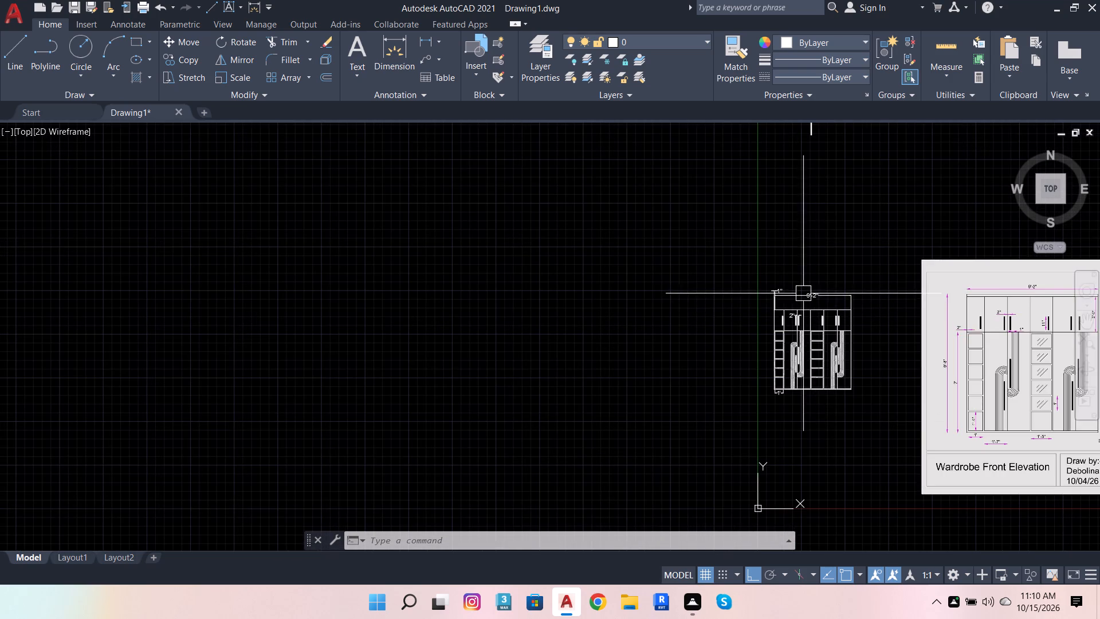
scroll(803, 293, up, 4)
scroll(773, 300, down, 3)
scroll(751, 314, up, 3)
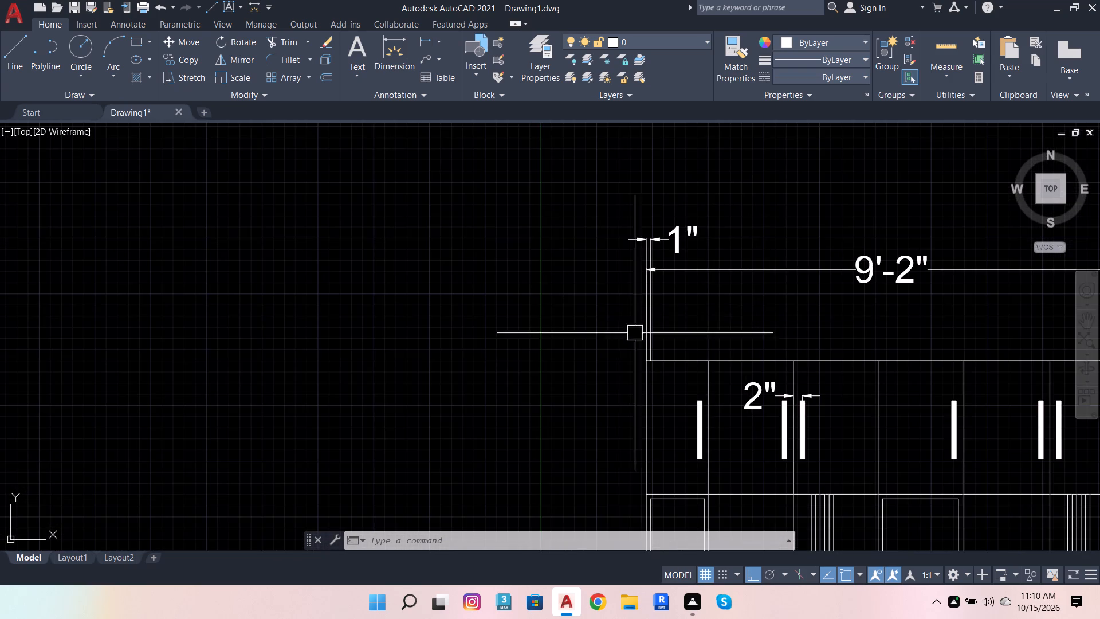
scroll(619, 317, down, 3)
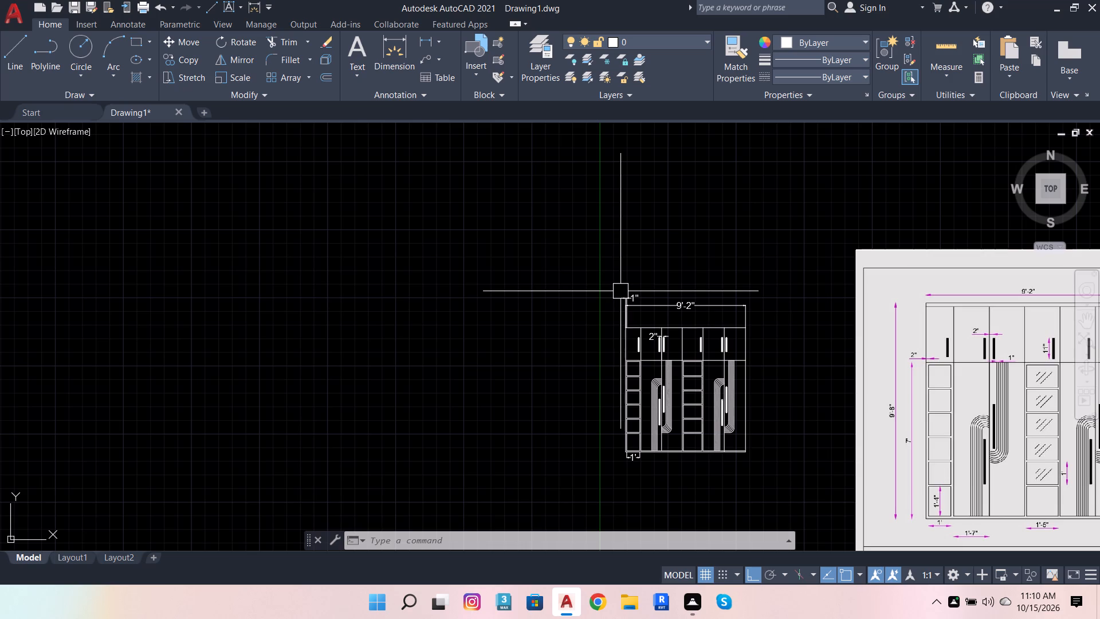
scroll(971, 365, up, 2)
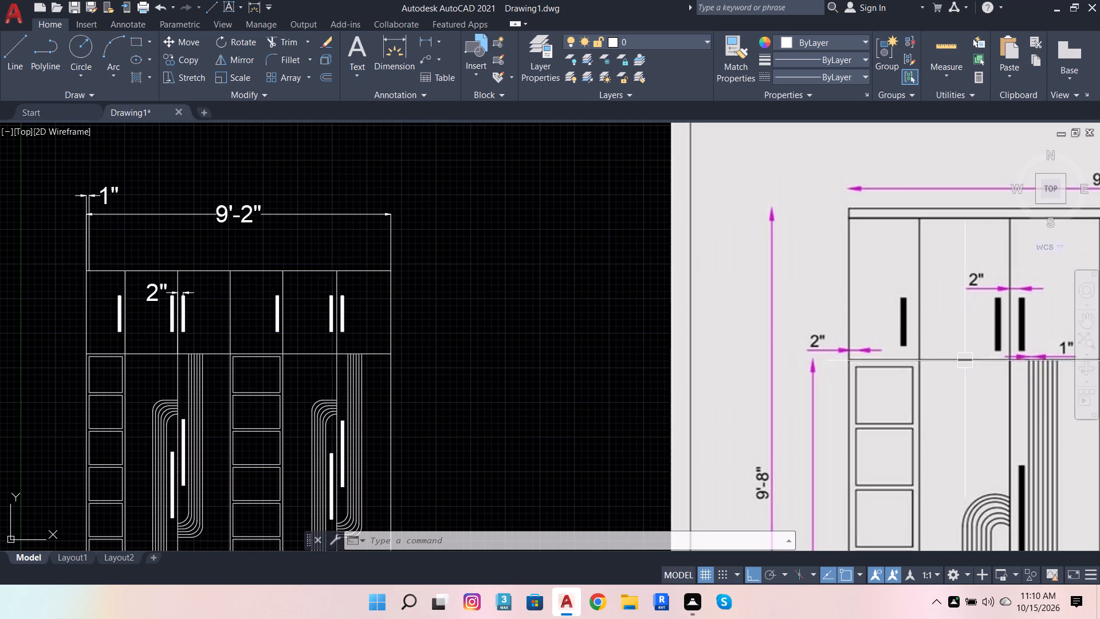
scroll(741, 283, down, 1)
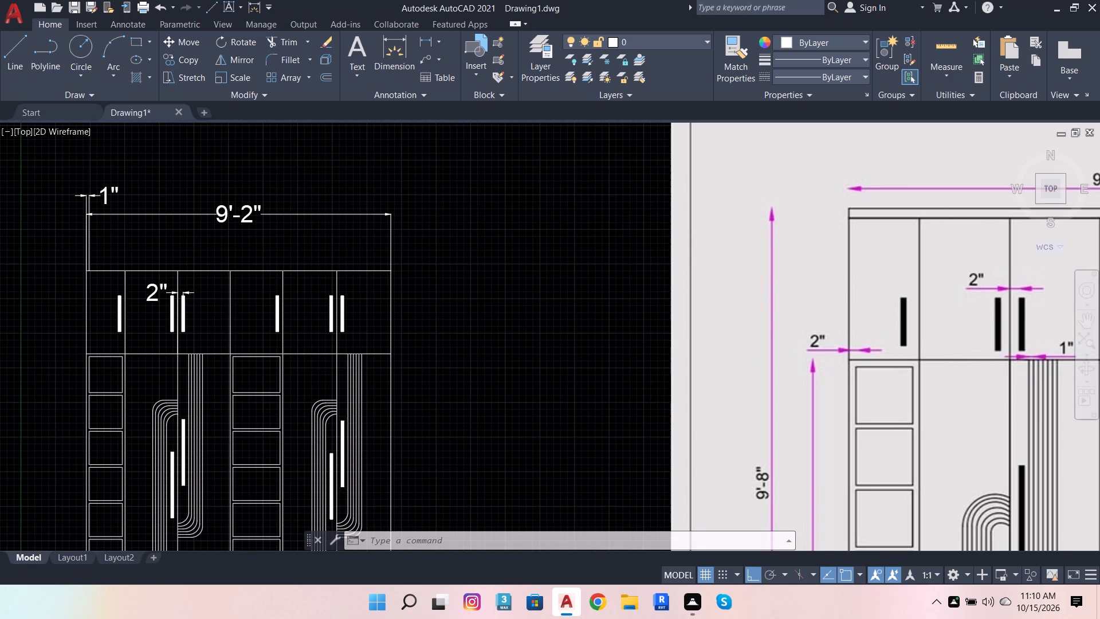
scroll(591, 291, down, 1)
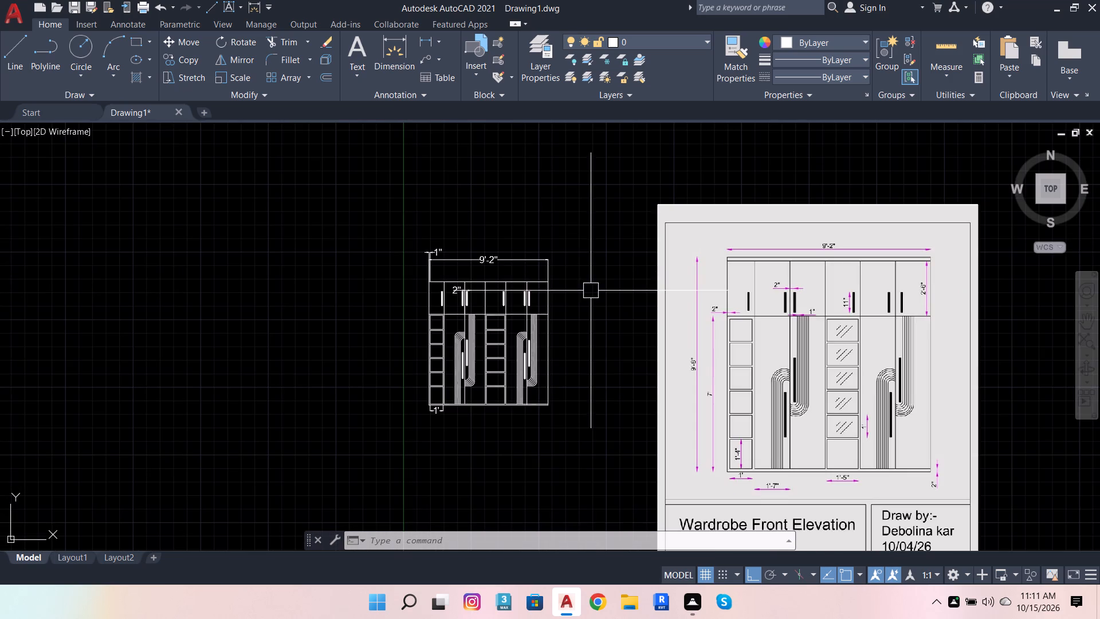
Dimension the height of the bottom panel in the leftmost shelf column, placing it inside the panel.
scroll(510, 395, up, 2)
scroll(220, 409, up, 2)
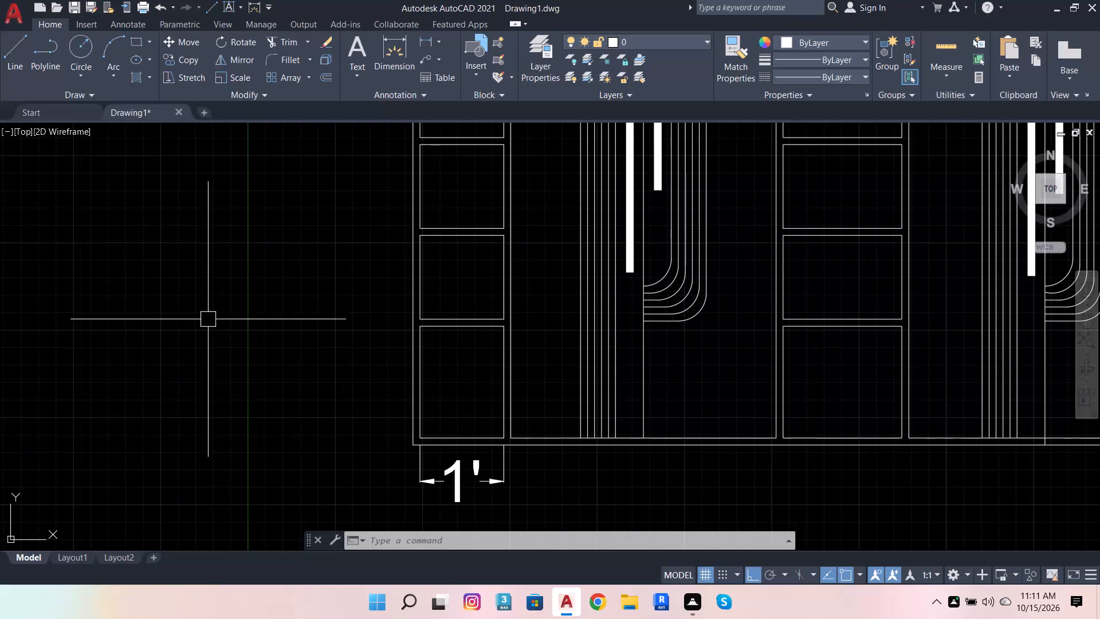
click(399, 46)
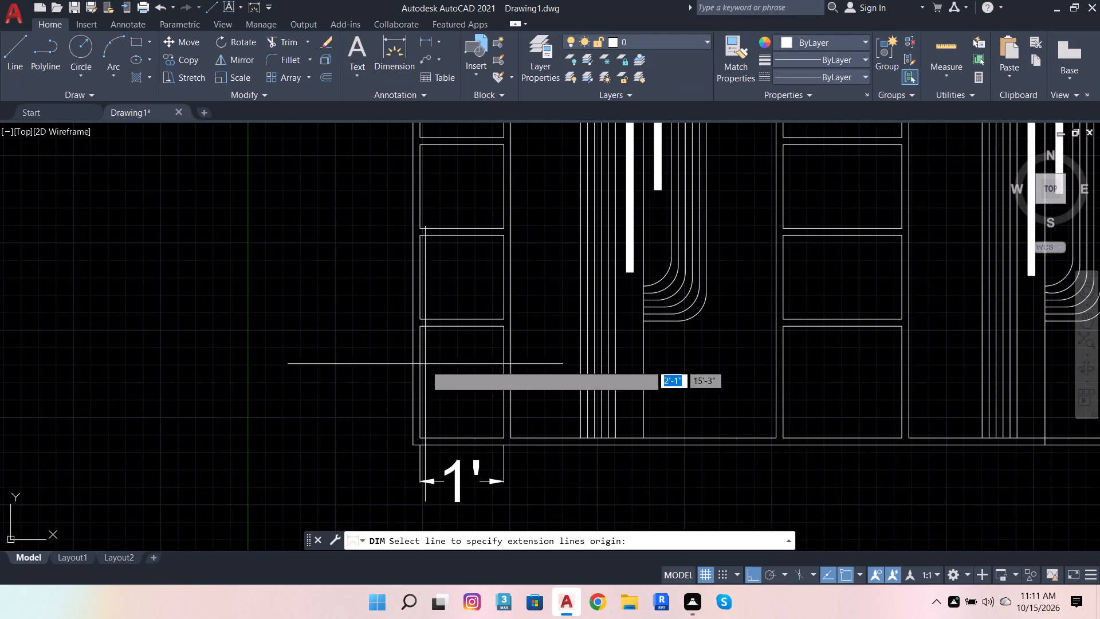
click(425, 365)
click(460, 387)
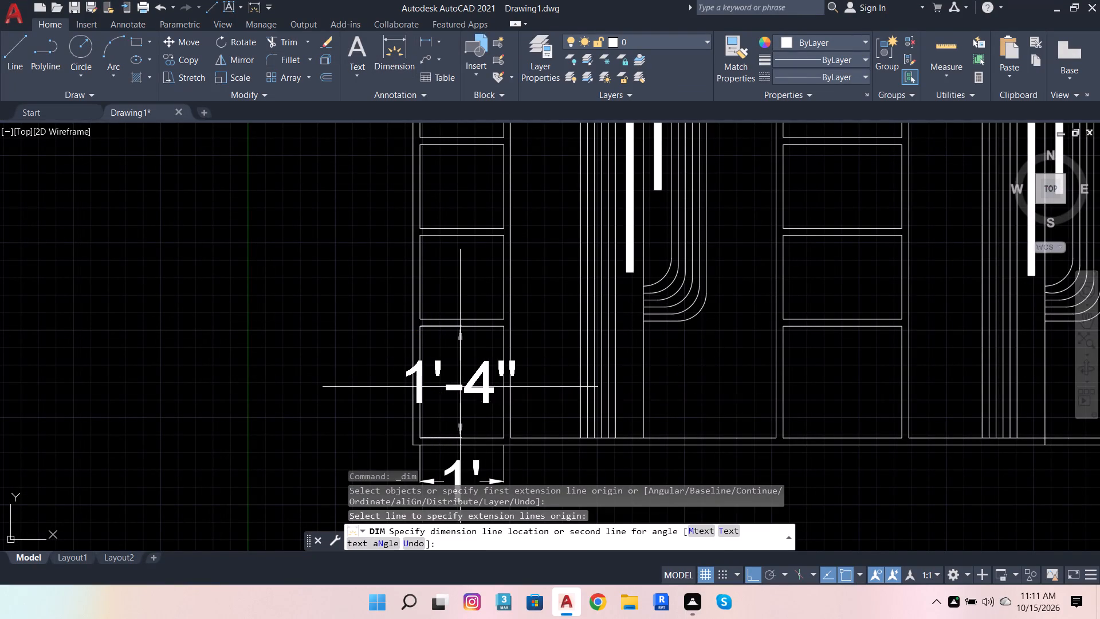
Dimension the width of the bottom panel in the middle shelf column, placing it below the wardrobe's base.
scroll(490, 347, down, 4)
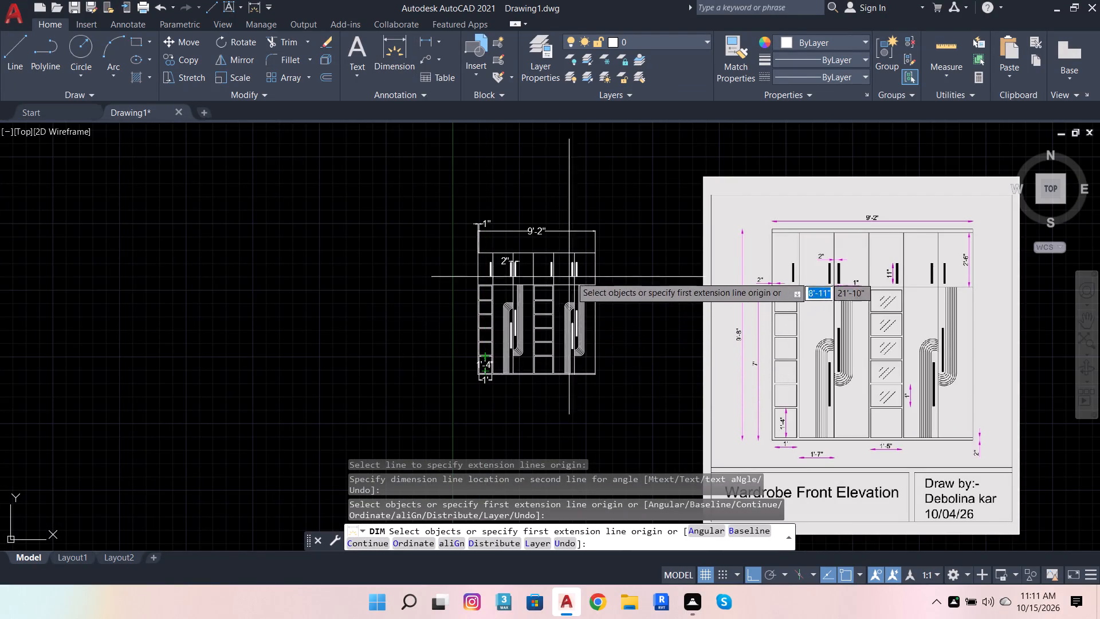
scroll(552, 403, up, 4)
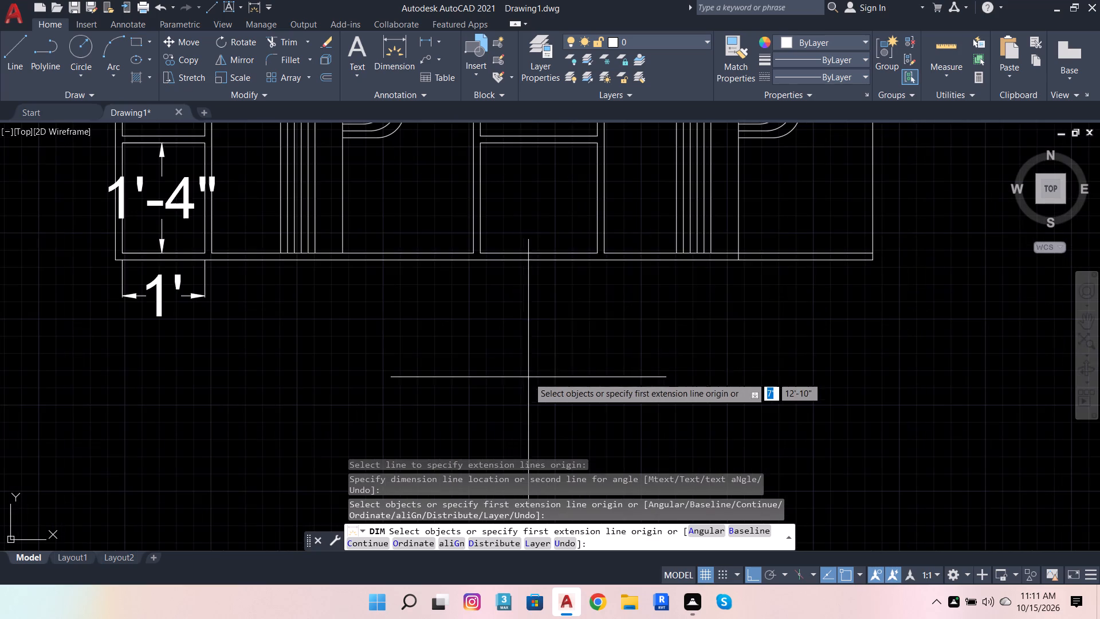
click(528, 246)
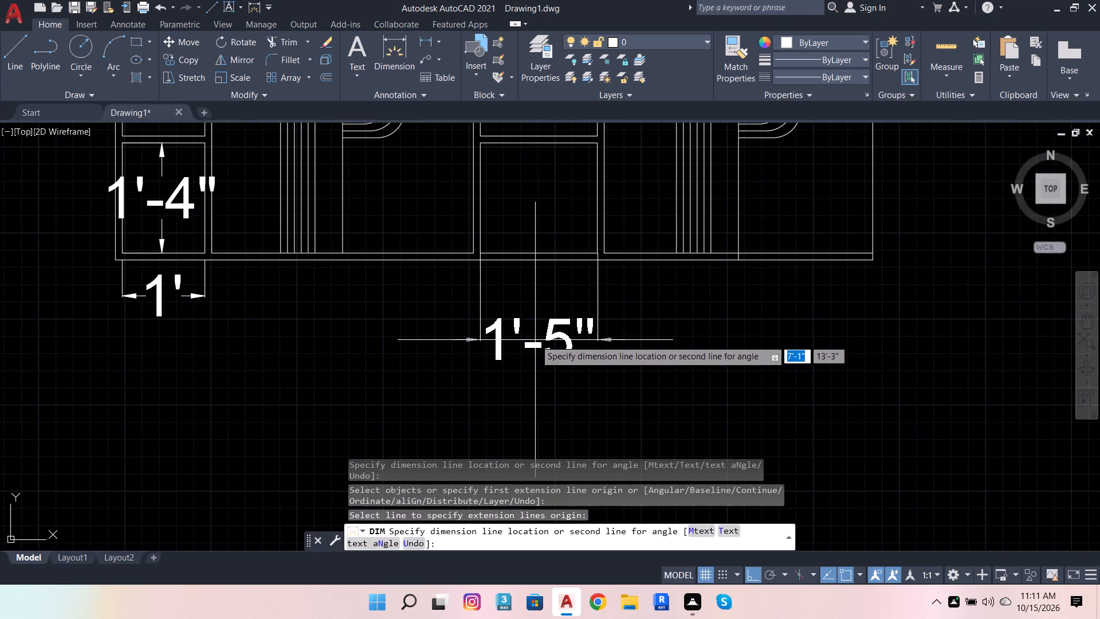
click(535, 340)
Dimension the height of the second panel from the bottom in the middle shelf column, placing it just outside the column's right edge.
scroll(708, 302, down, 3)
scroll(586, 295, up, 3)
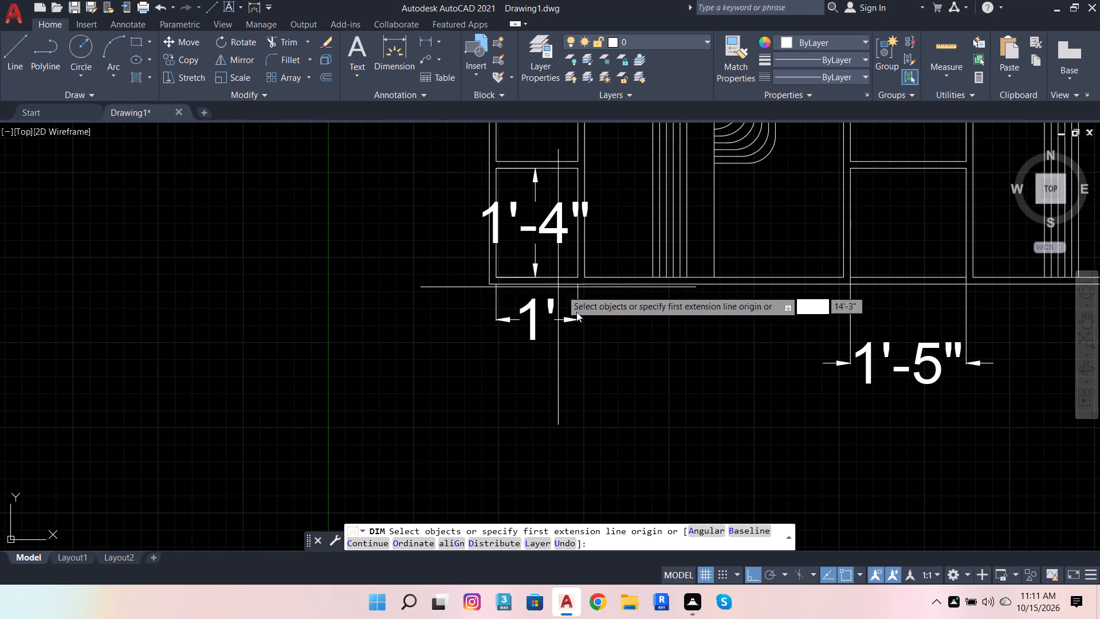
scroll(555, 381, down, 5)
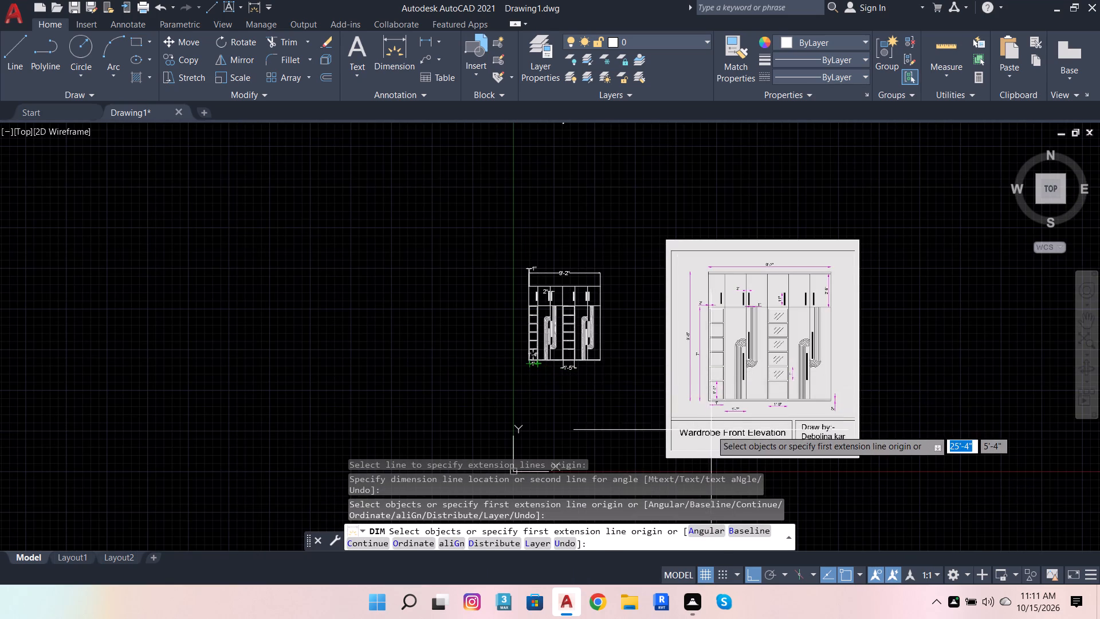
scroll(843, 391, up, 1)
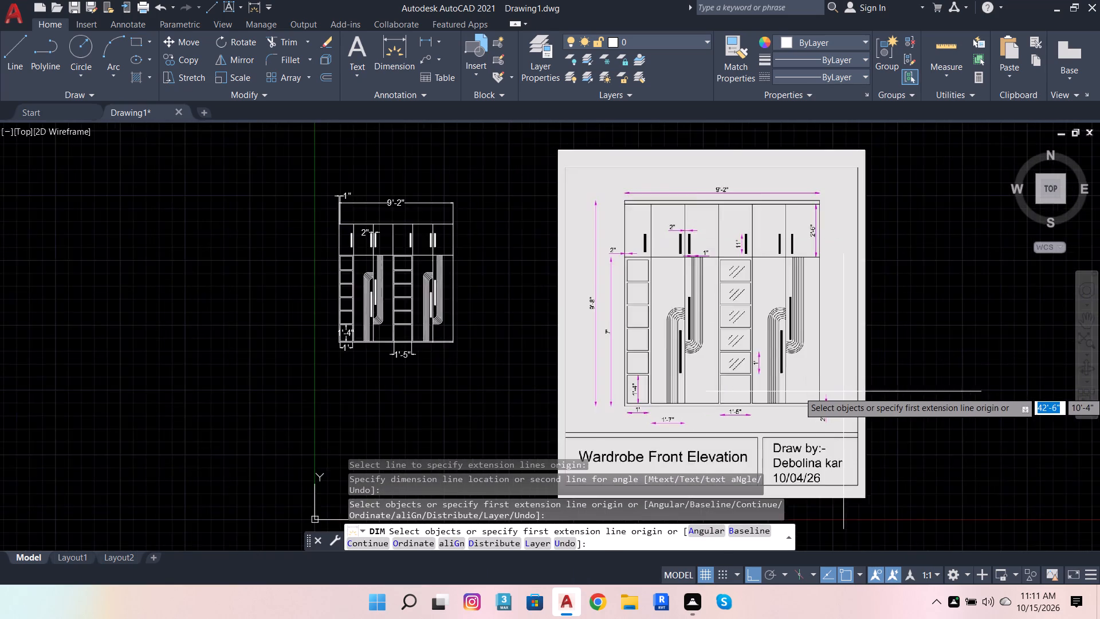
scroll(842, 391, up, 1)
scroll(837, 397, down, 2)
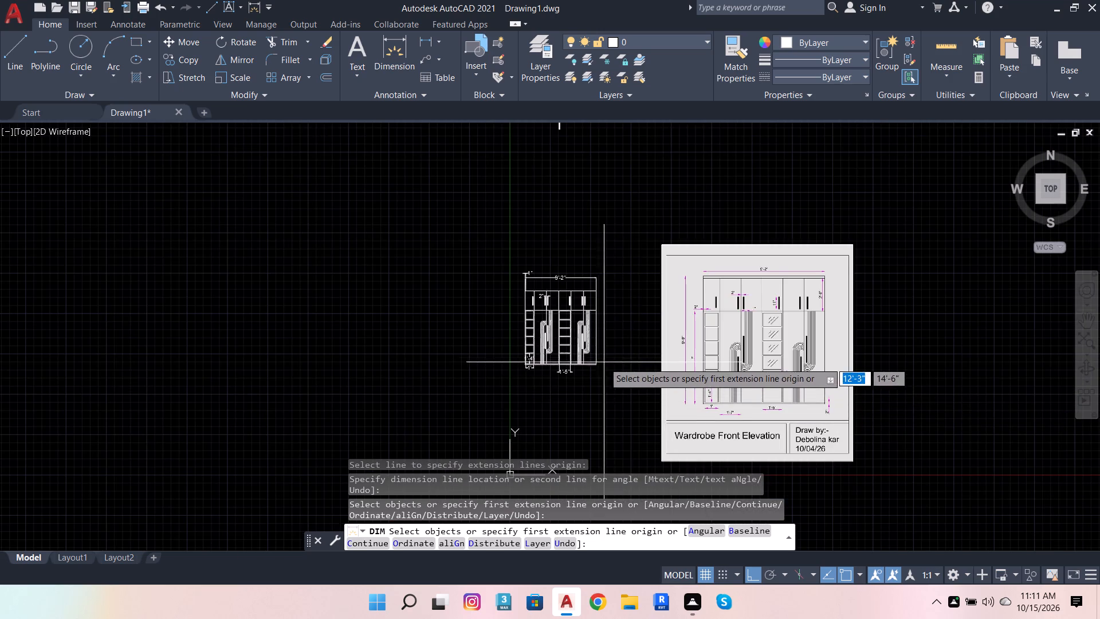
scroll(525, 341, up, 3)
scroll(670, 369, up, 4)
scroll(765, 340, down, 2)
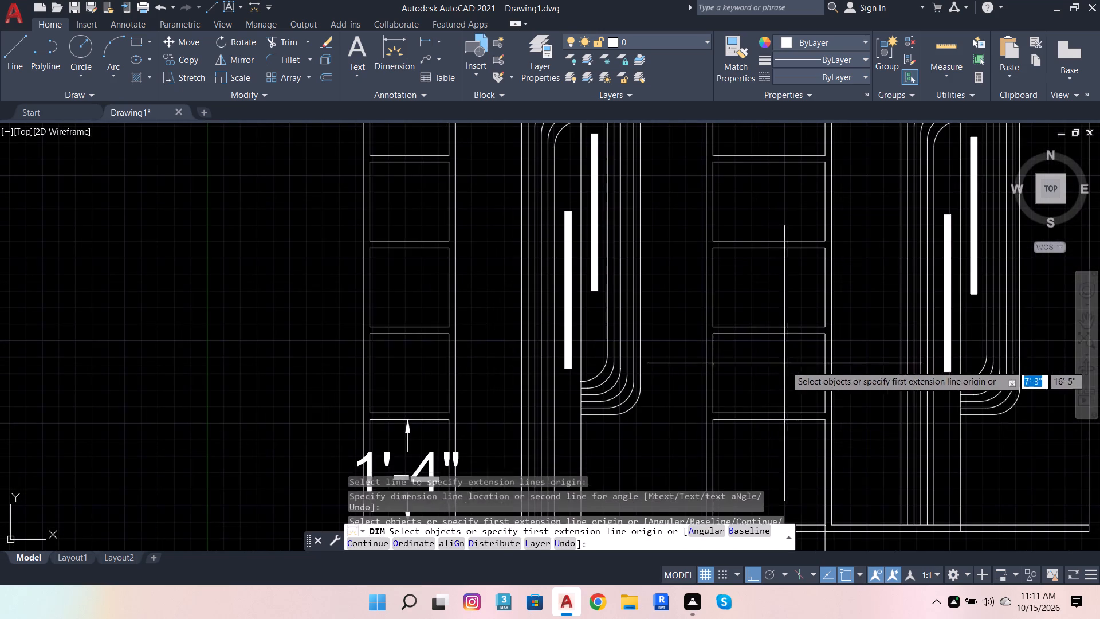
click(823, 395)
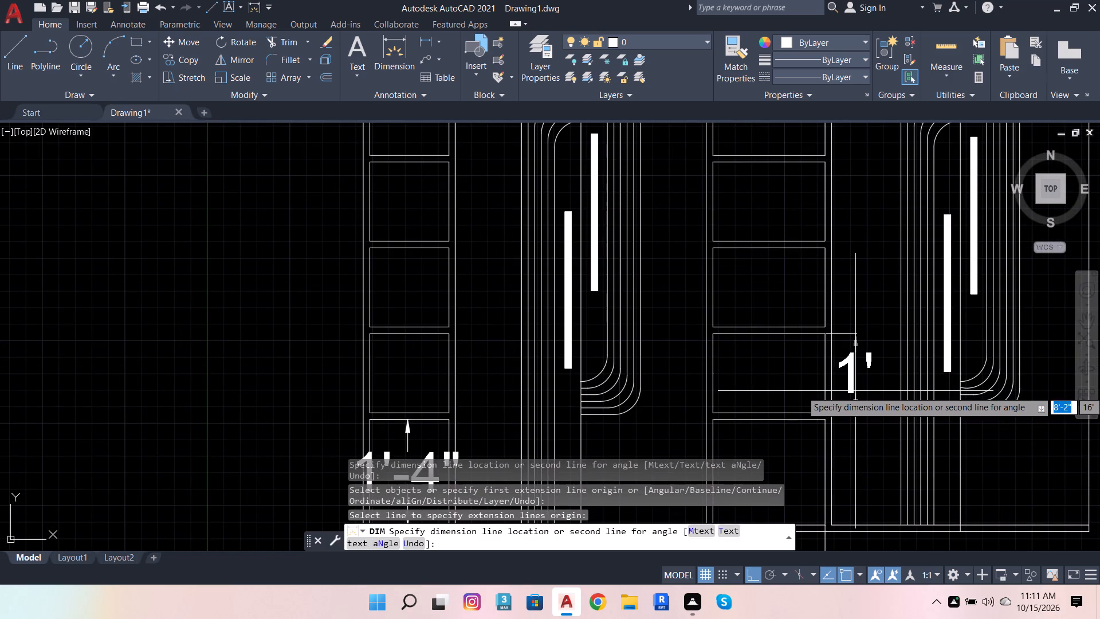
click(855, 391)
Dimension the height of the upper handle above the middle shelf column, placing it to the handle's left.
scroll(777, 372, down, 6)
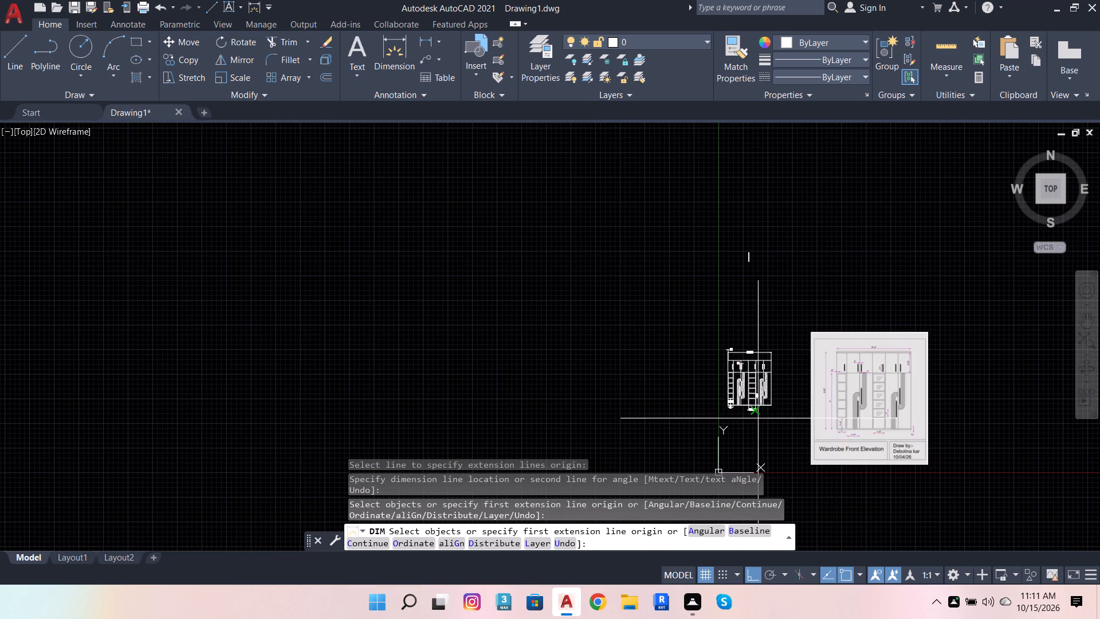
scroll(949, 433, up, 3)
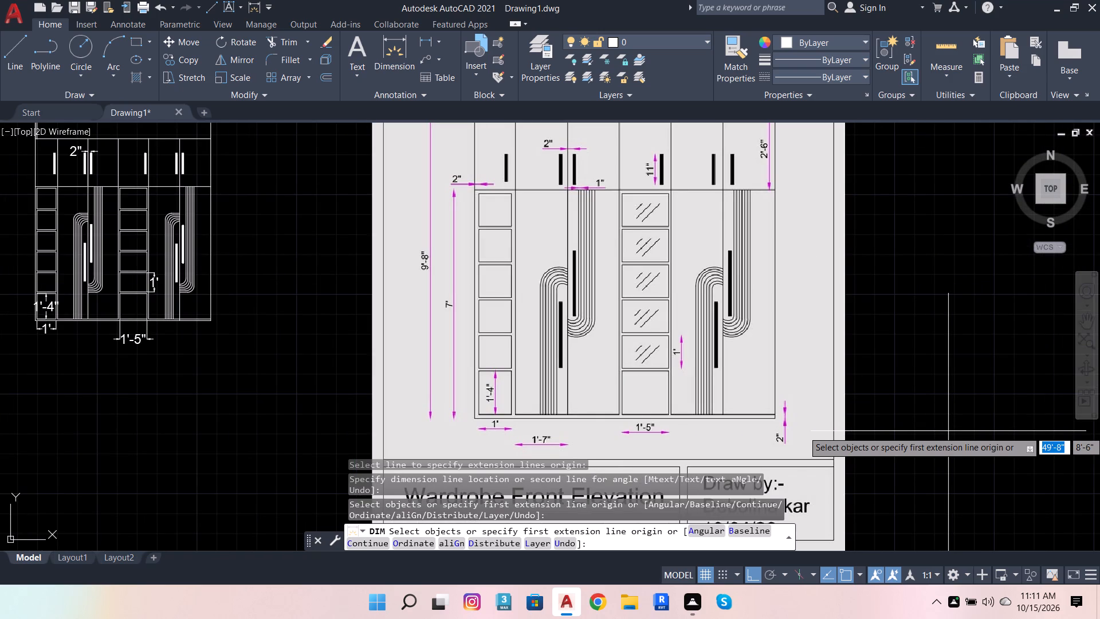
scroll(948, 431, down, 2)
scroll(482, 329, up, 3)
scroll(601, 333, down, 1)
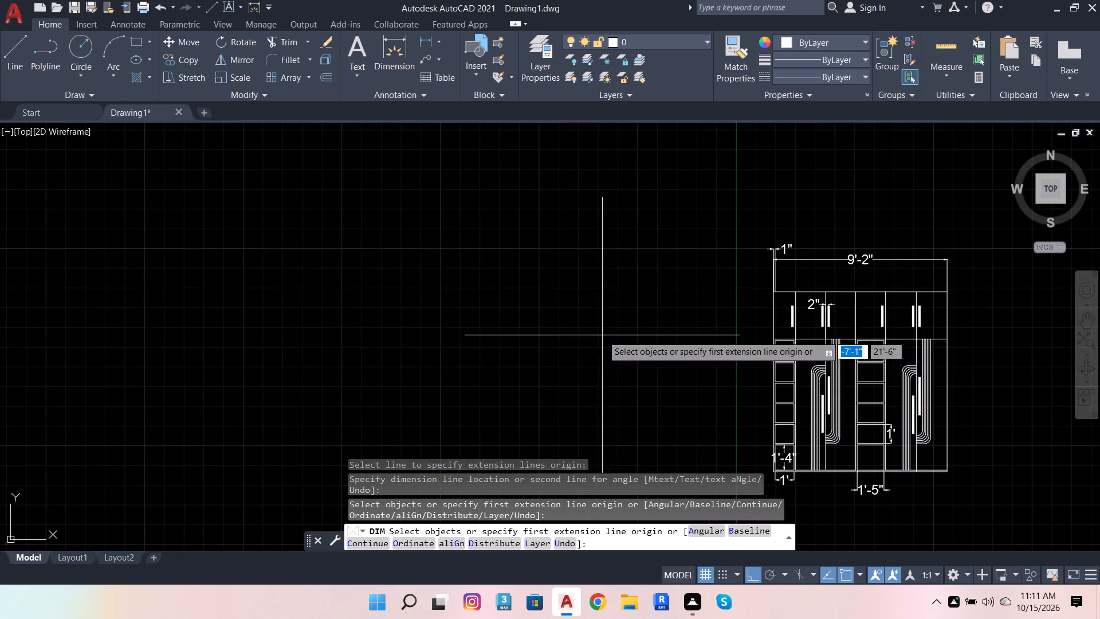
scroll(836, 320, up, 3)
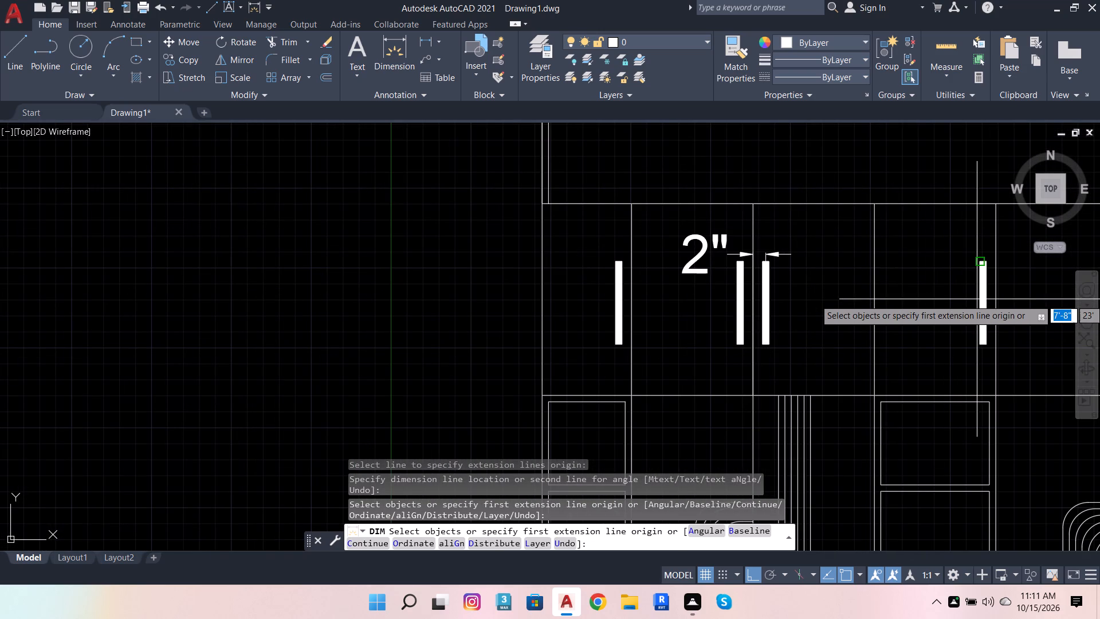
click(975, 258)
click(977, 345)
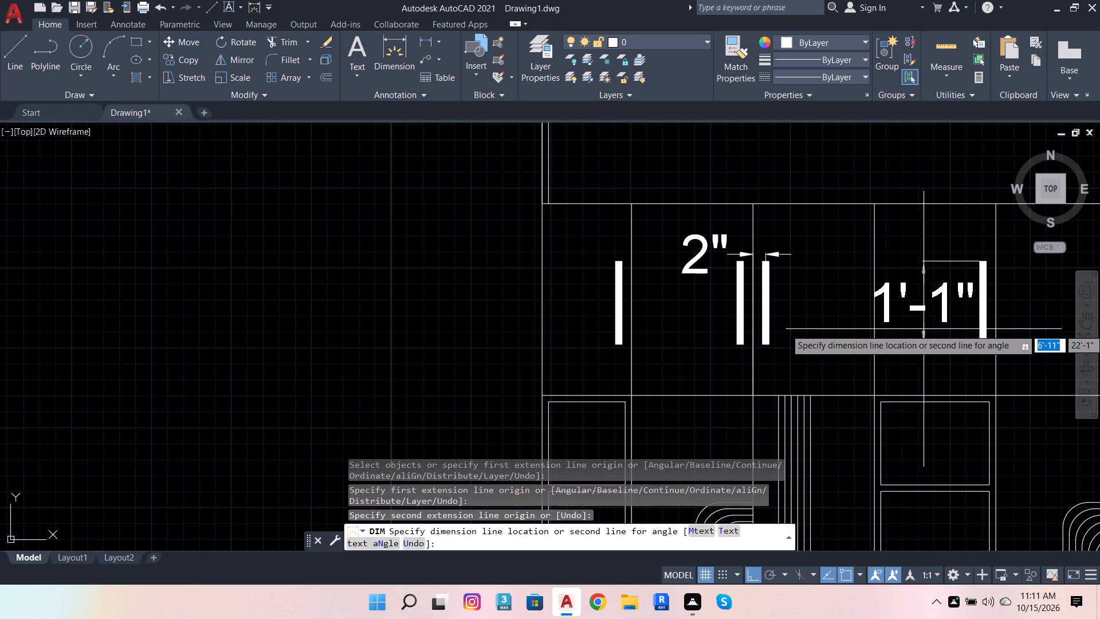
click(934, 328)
Dimension the height of the upper door section along the wardrobe's right edge, placing it inside the rightmost upper door.
scroll(876, 324, down, 3)
scroll(763, 354, down, 2)
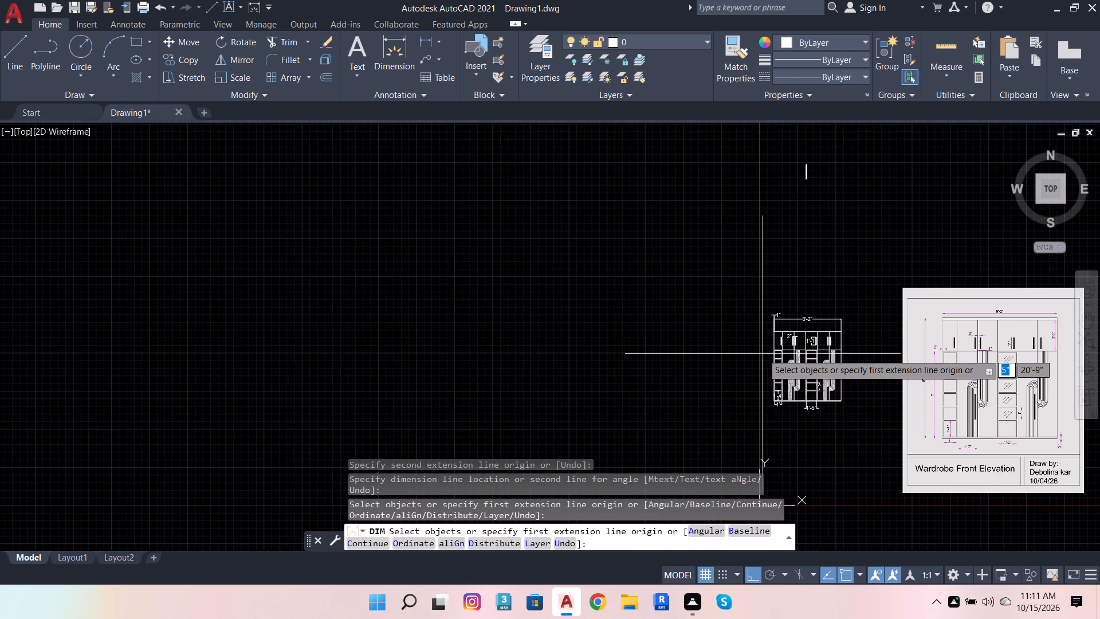
scroll(829, 339, up, 3)
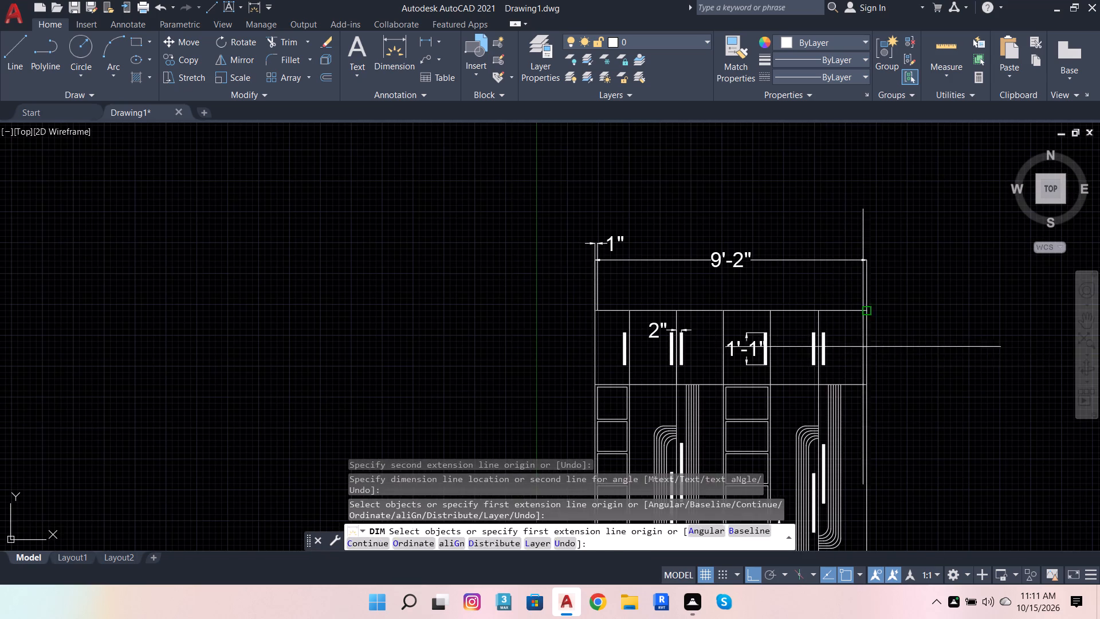
click(865, 350)
click(854, 346)
key(Escape)
key(Escape)
key(Escape)
key(Escape)
key(Escape)
key(Escape)
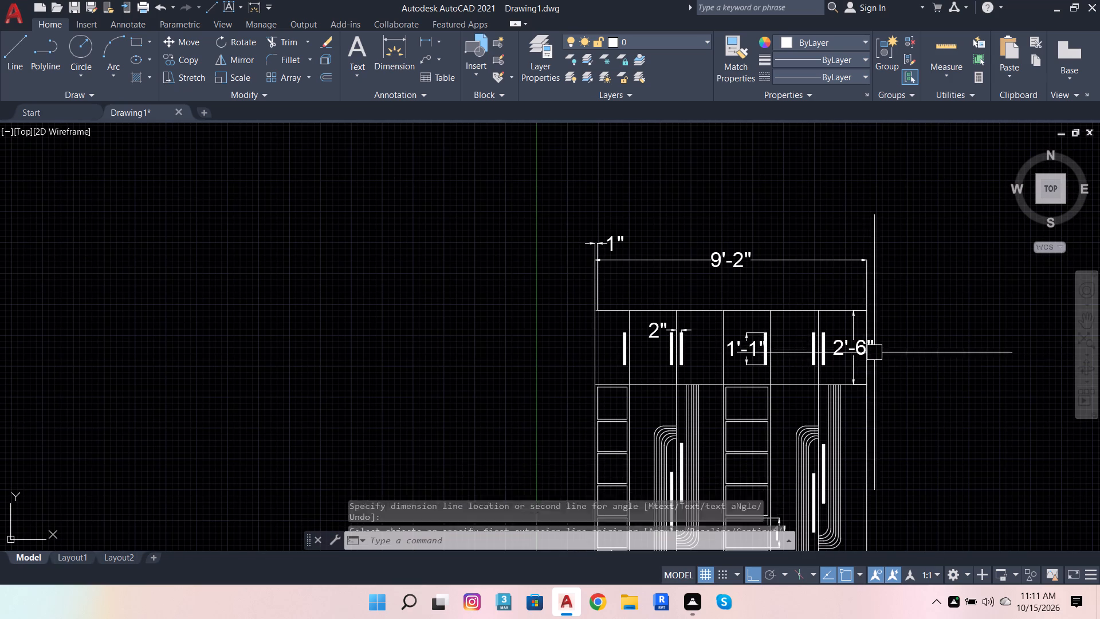
Modify the Standard dimension style with text aligned with the dimension line and arc length symbol preceding the text, and set it current.
text(DIM)
click(814, 374)
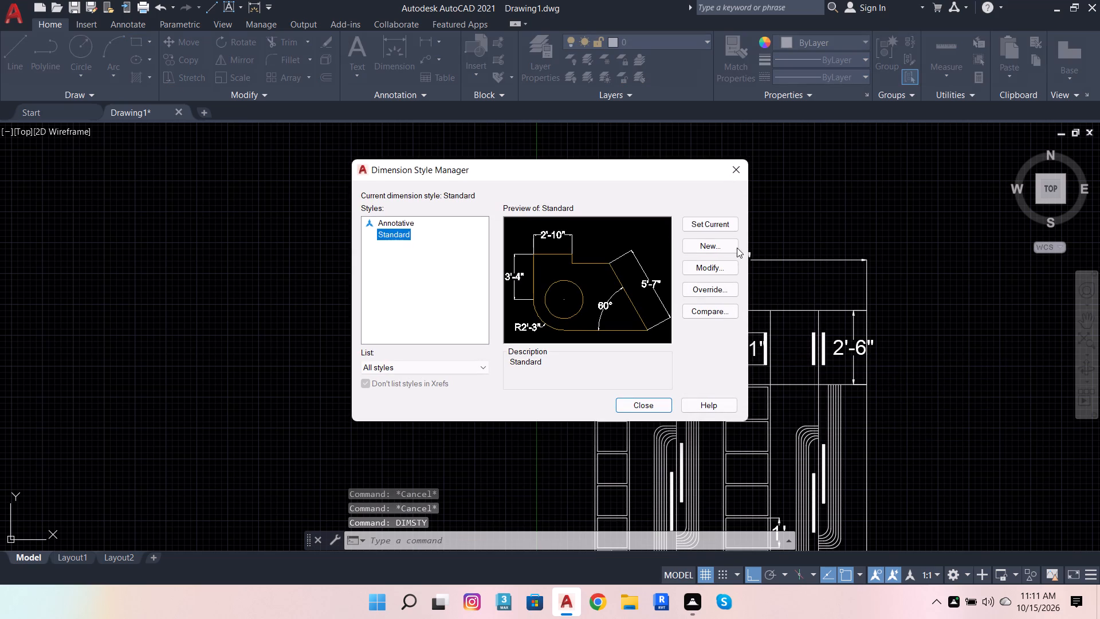
click(724, 272)
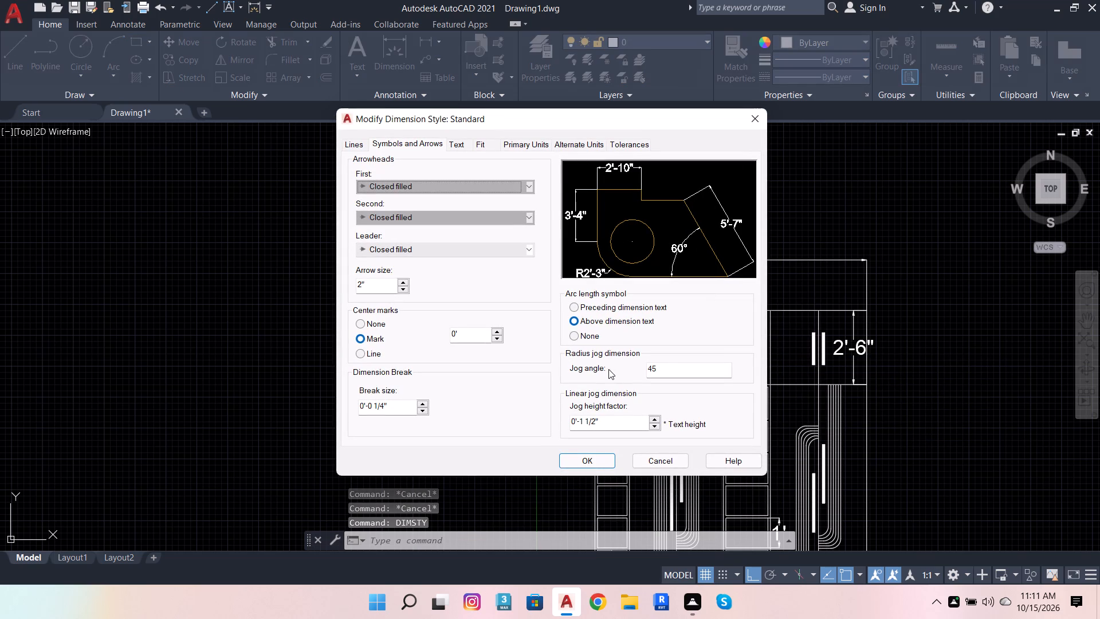
click(598, 307)
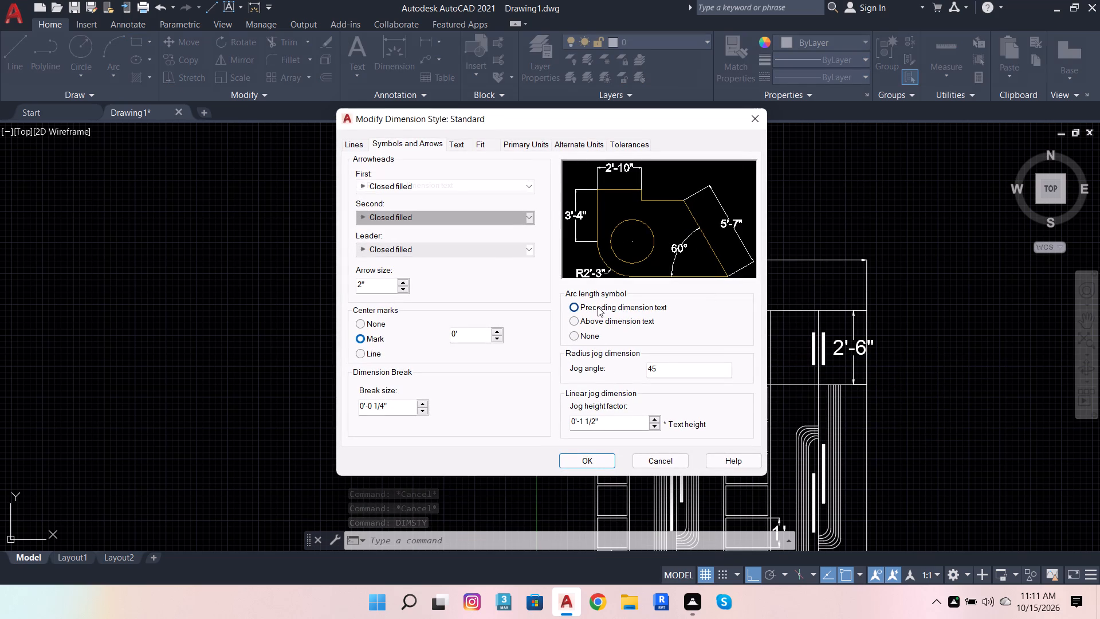
click(533, 141)
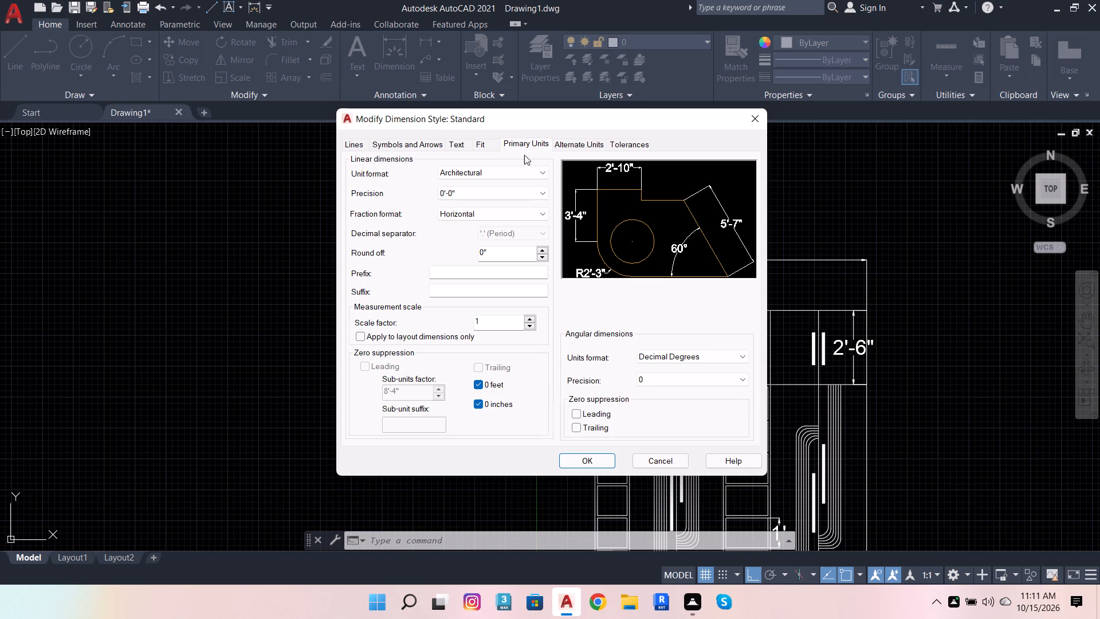
click(572, 142)
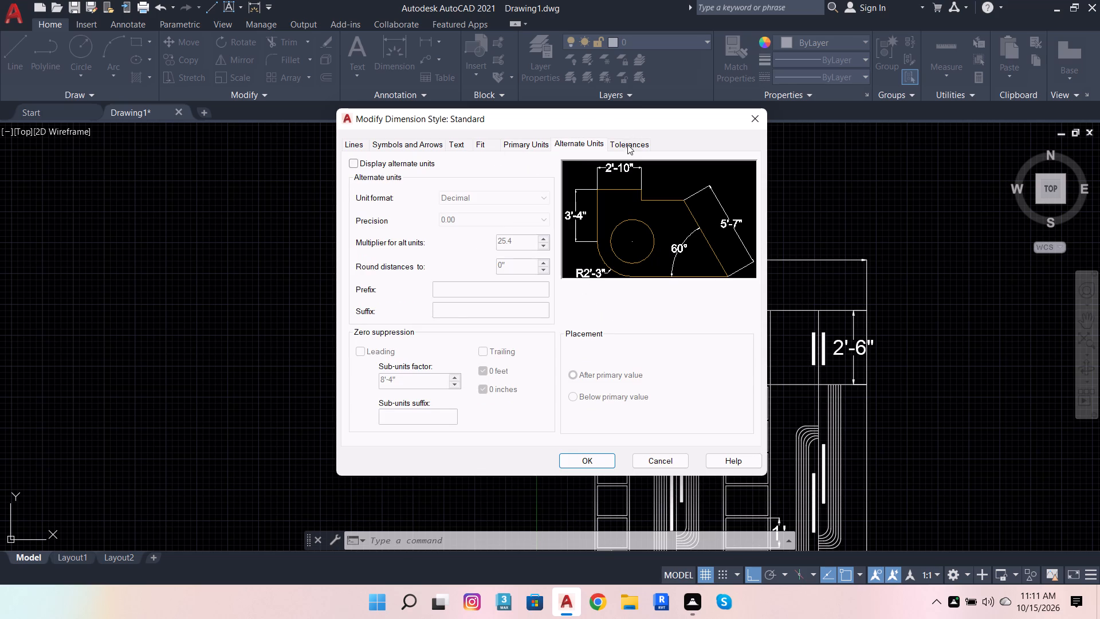
click(626, 147)
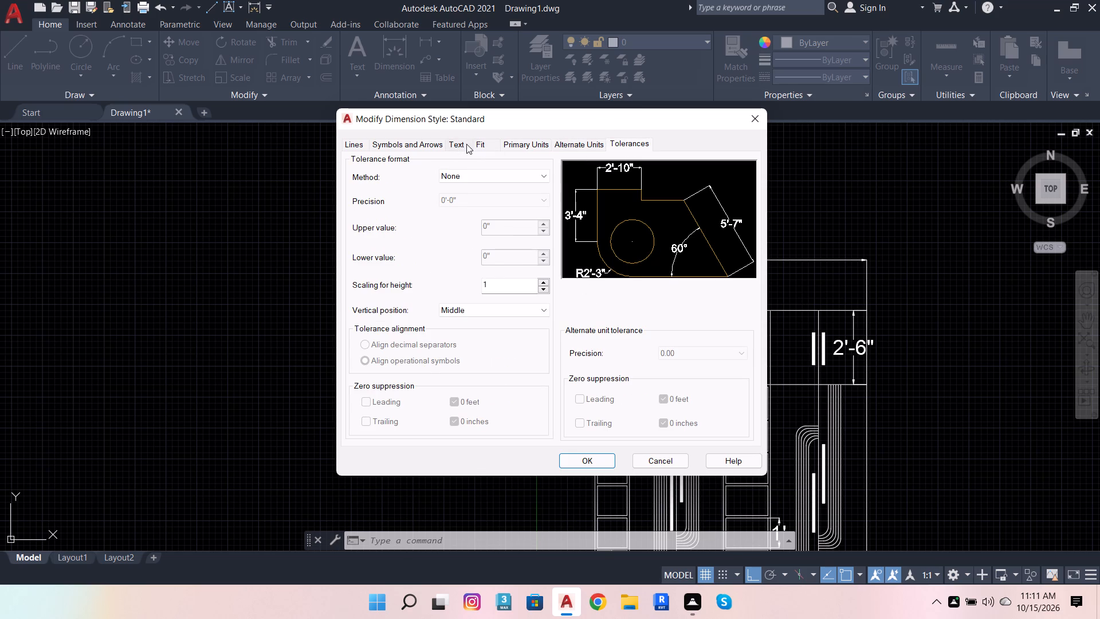
click(466, 144)
click(612, 367)
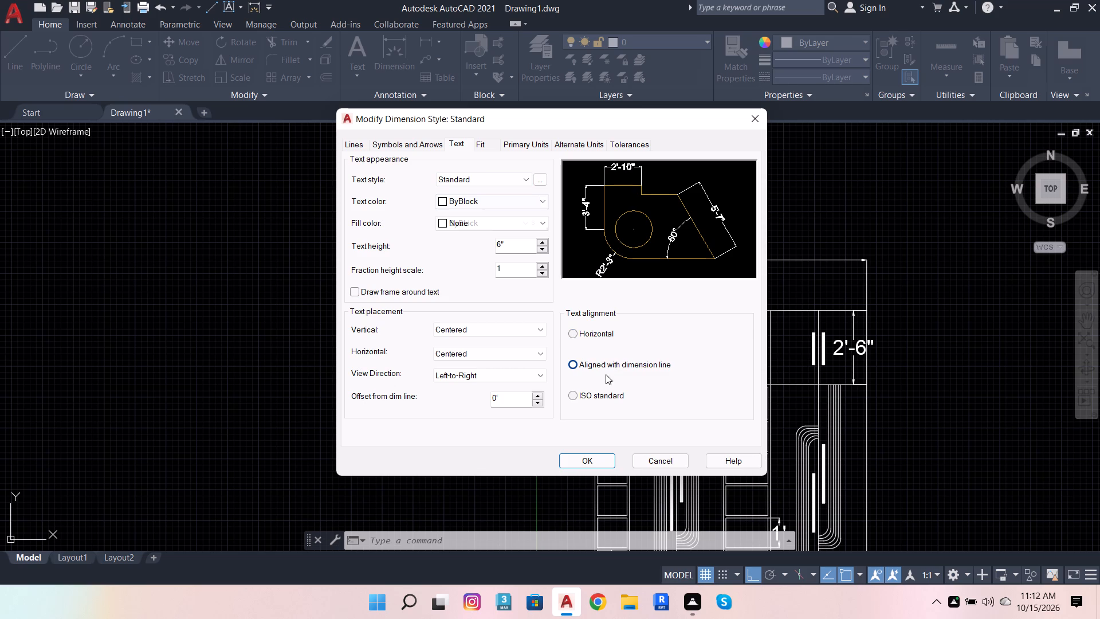
click(576, 463)
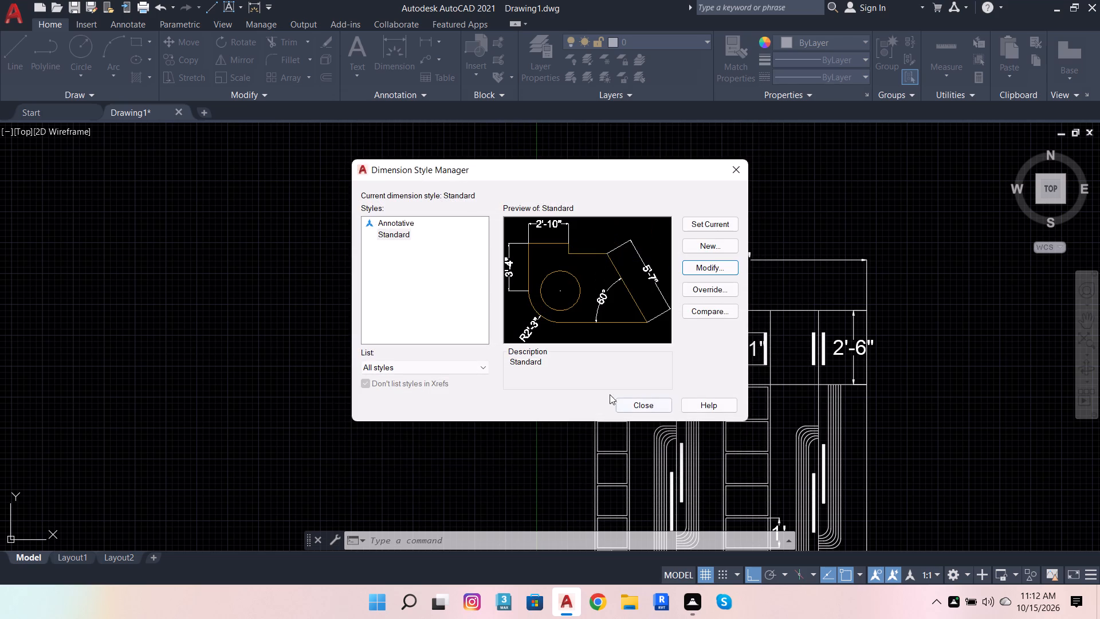
click(722, 222)
click(659, 408)
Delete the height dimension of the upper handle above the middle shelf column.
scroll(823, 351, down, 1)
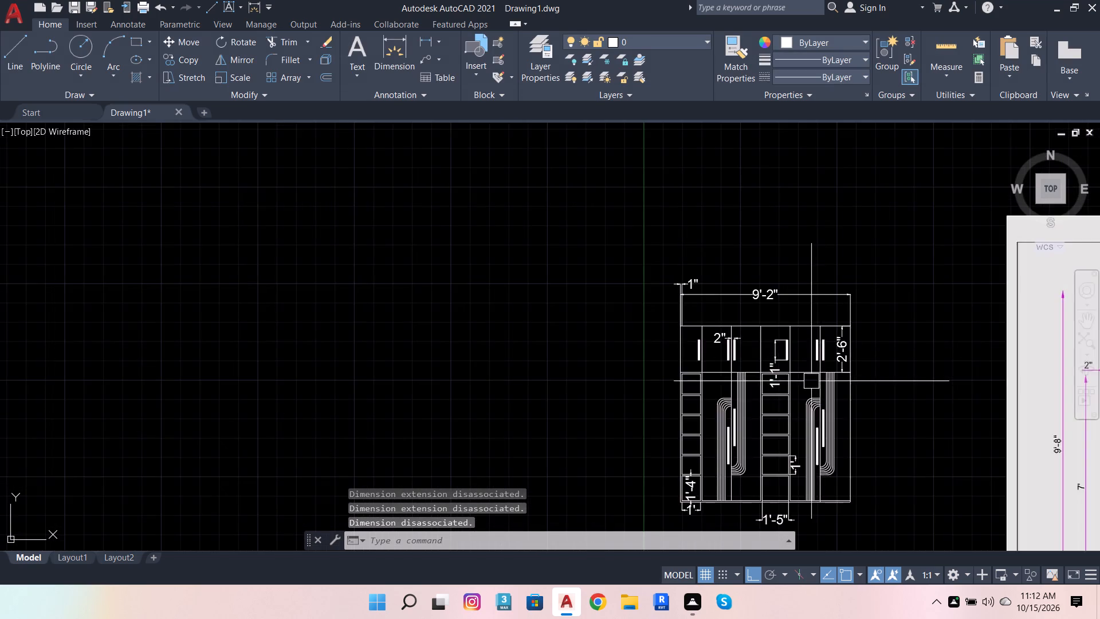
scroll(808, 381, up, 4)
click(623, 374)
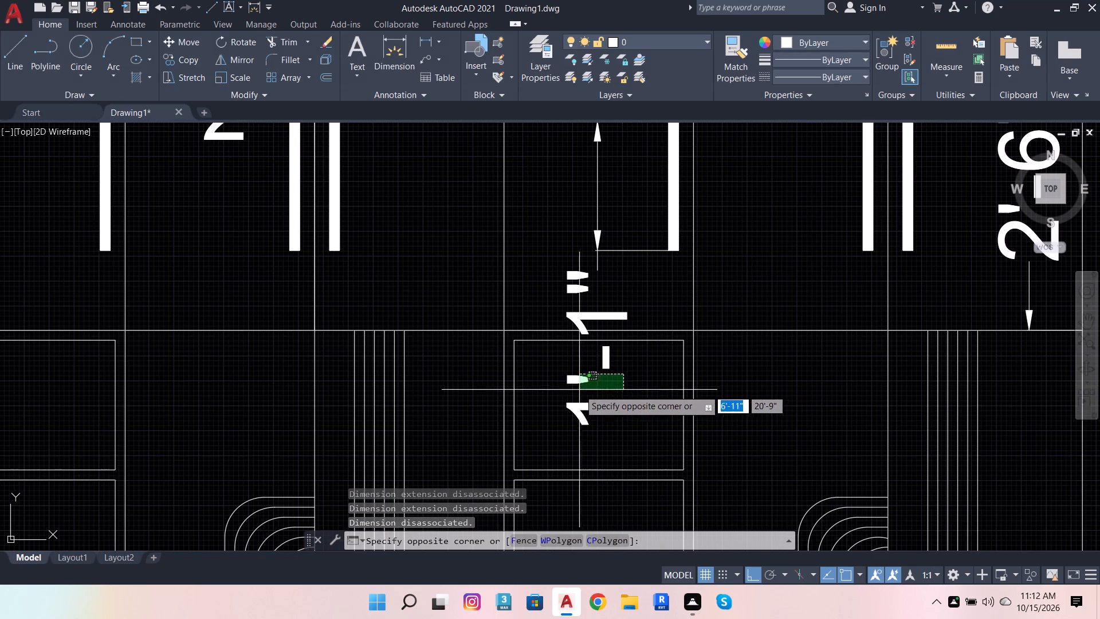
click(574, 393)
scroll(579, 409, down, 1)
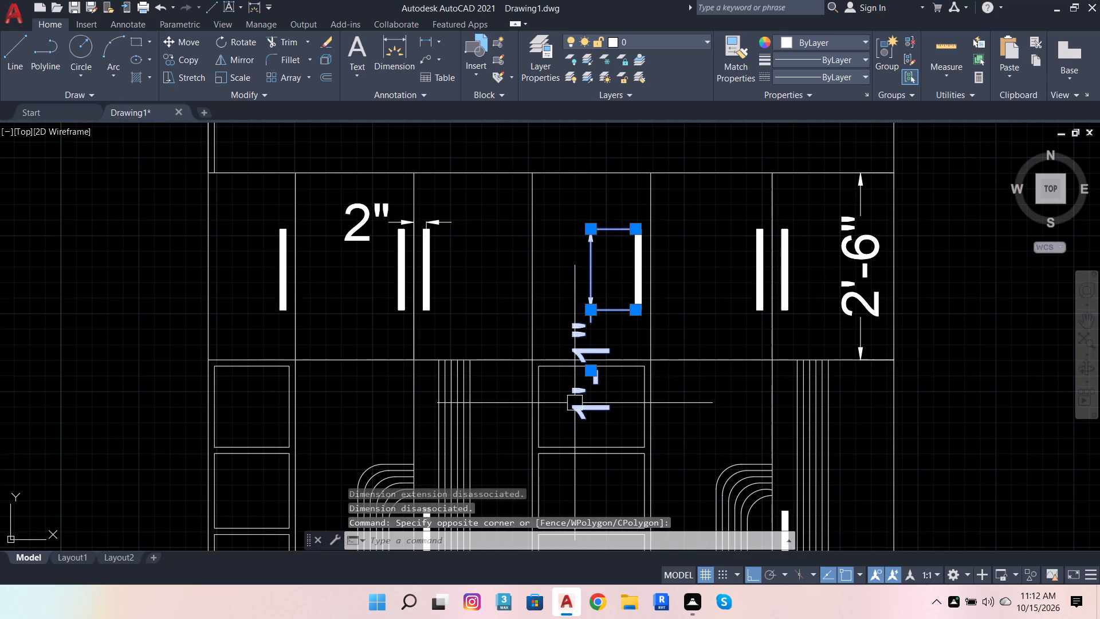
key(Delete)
Dimension the height of the upper handle above the middle shelf column from bottom to top, placing it to the handle's left.
click(407, 61)
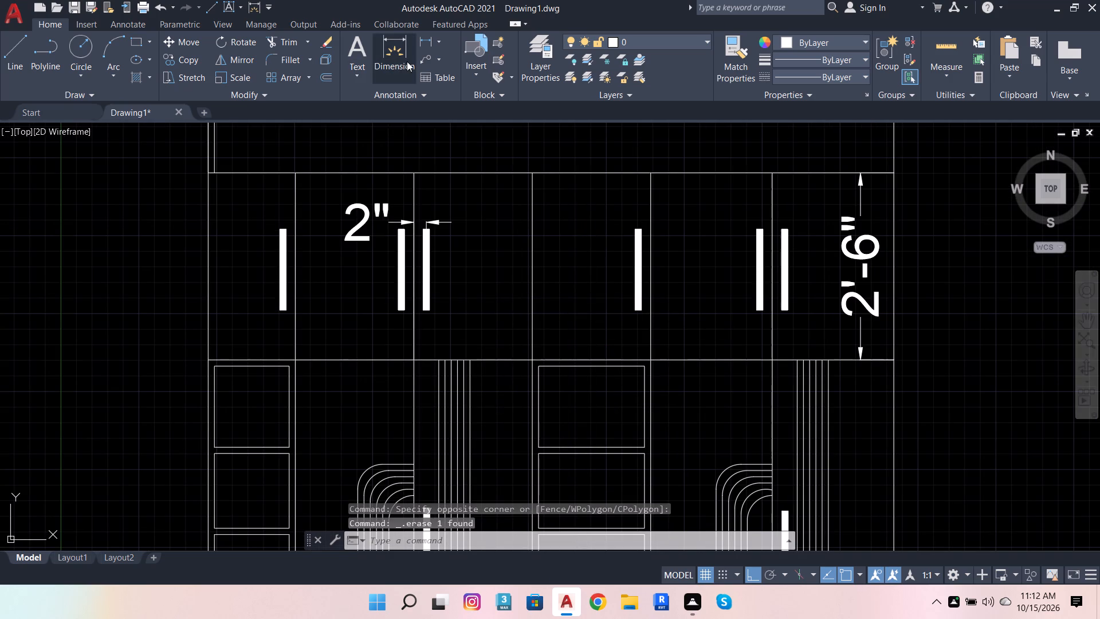
scroll(608, 287, up, 2)
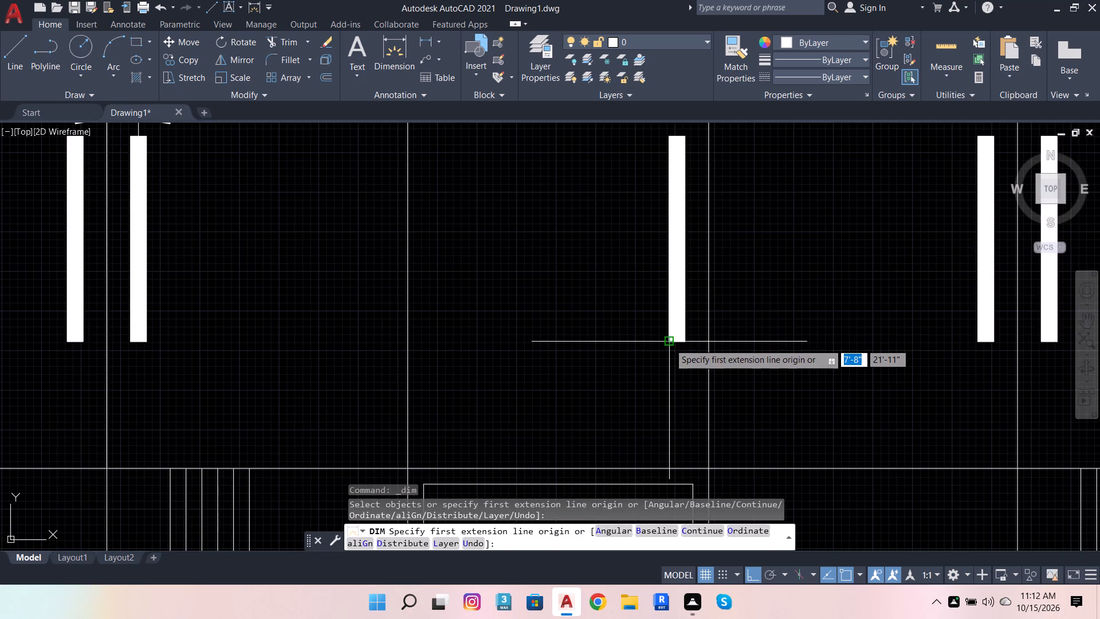
click(669, 343)
click(663, 139)
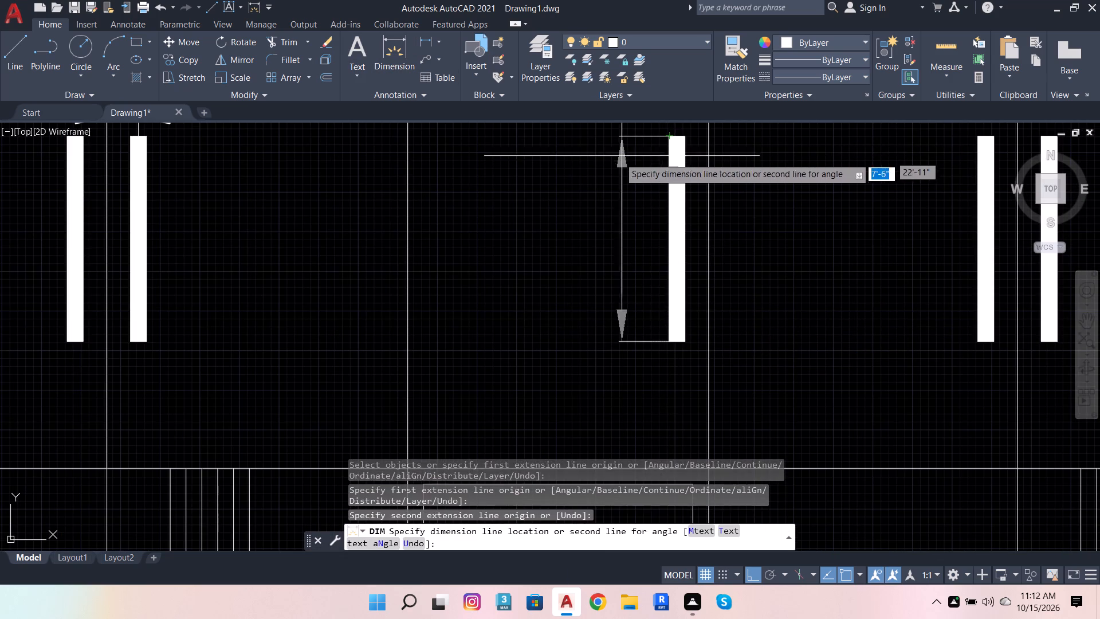
scroll(629, 230, down, 4)
scroll(606, 228, up, 2)
click(612, 232)
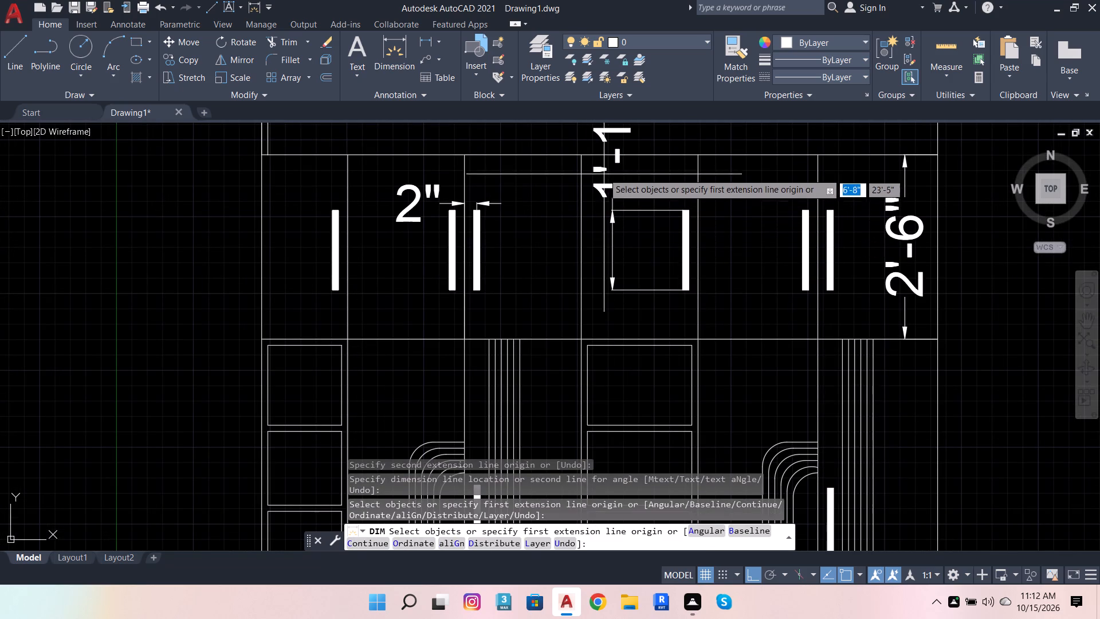
key(Escape)
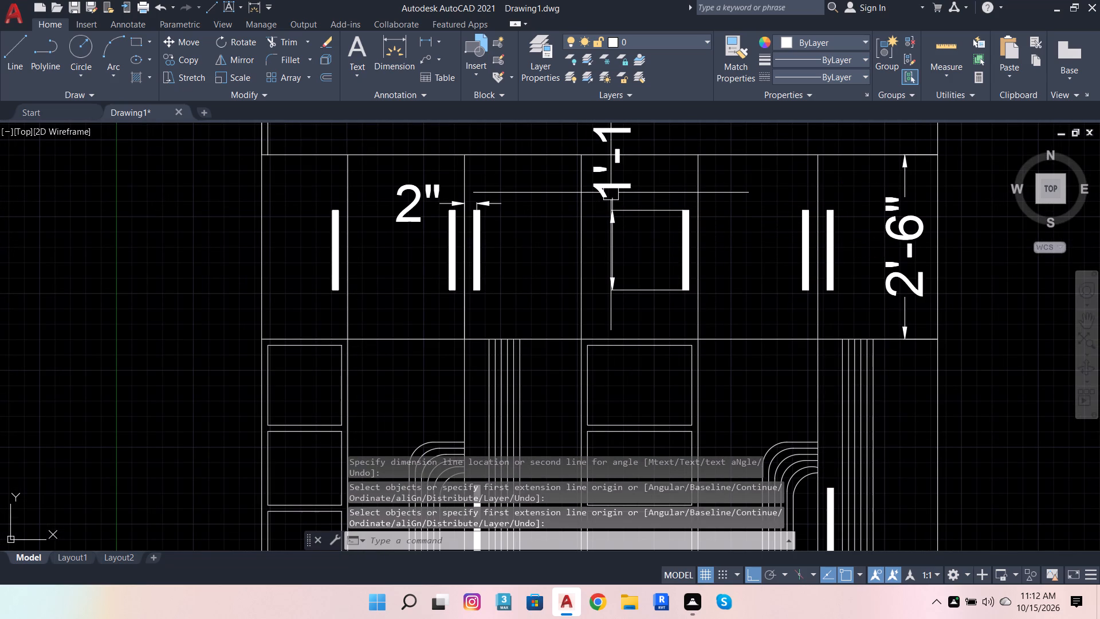
key(Escape)
Change the height dimension text of the upper handle above the middle shelf column to 11".
triple_click(611, 193)
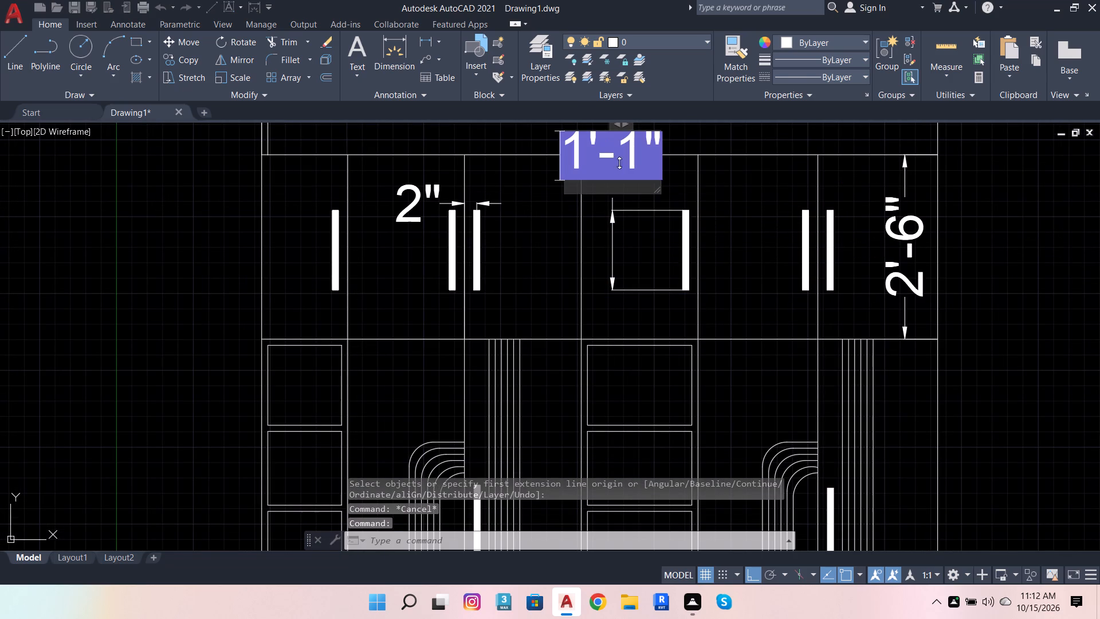
click(643, 154)
click(643, 154)
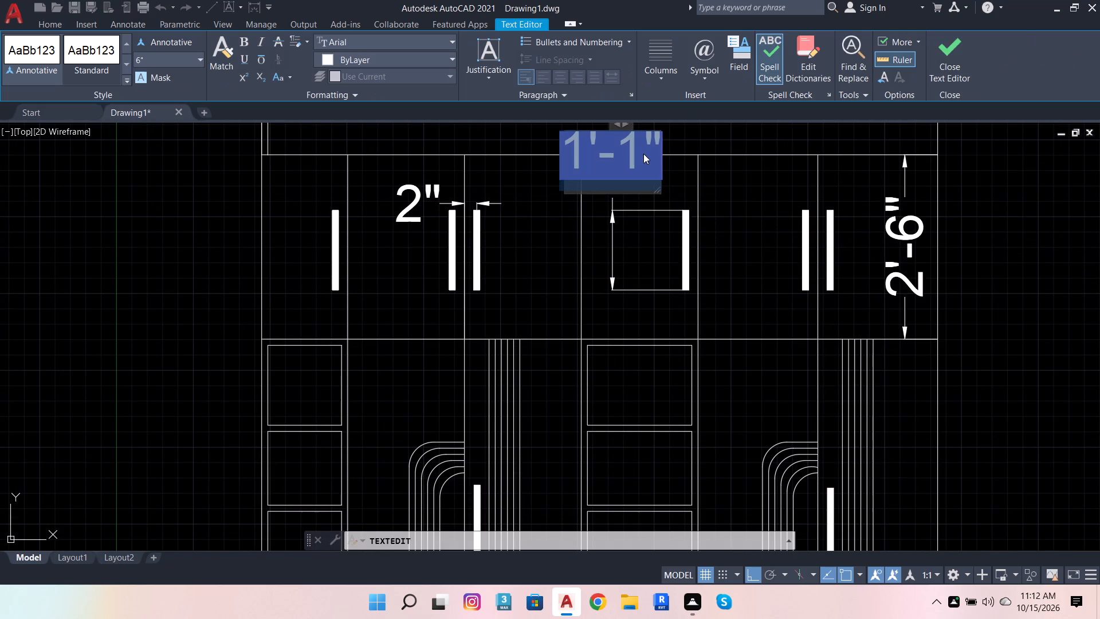
key(BackSpace)
text(11)
key(shift+quotedbl)
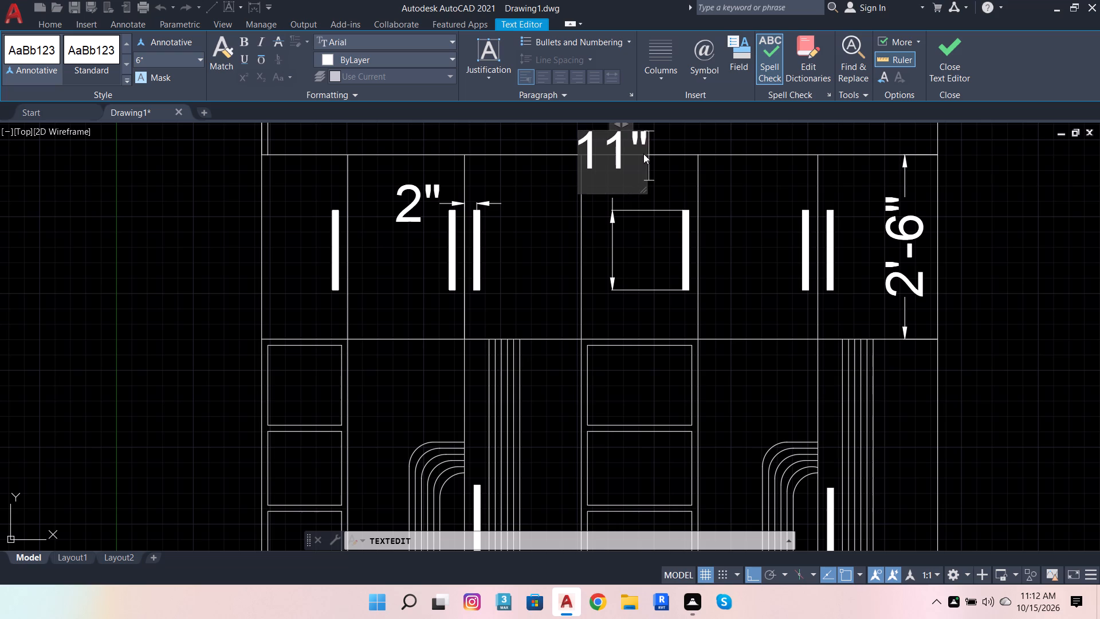
key(Return)
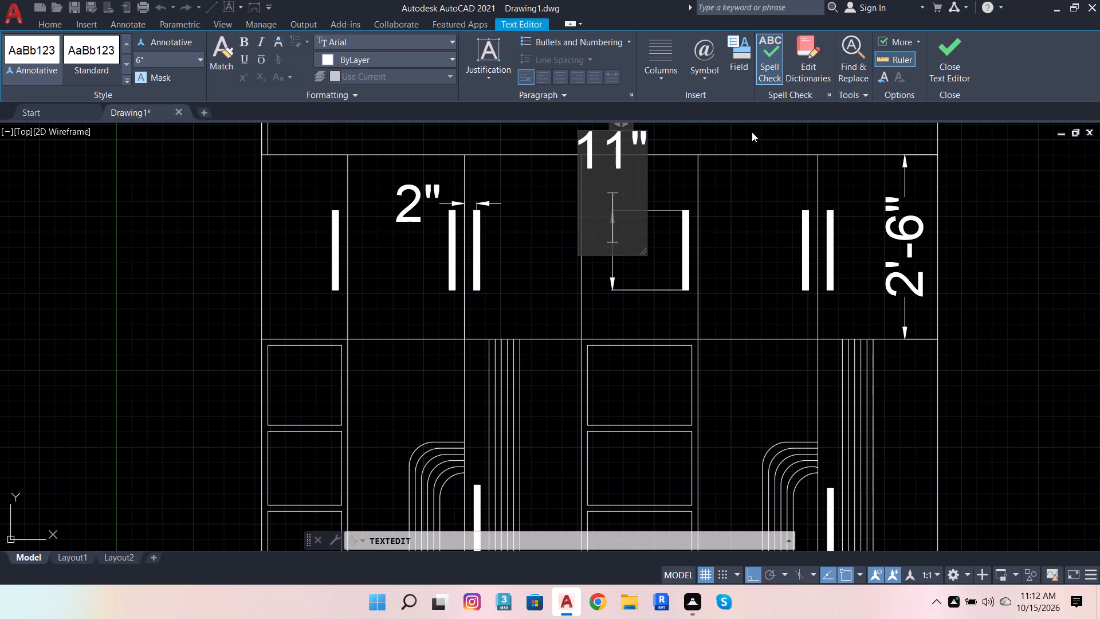
click(752, 132)
scroll(727, 232, down, 3)
key(Escape)
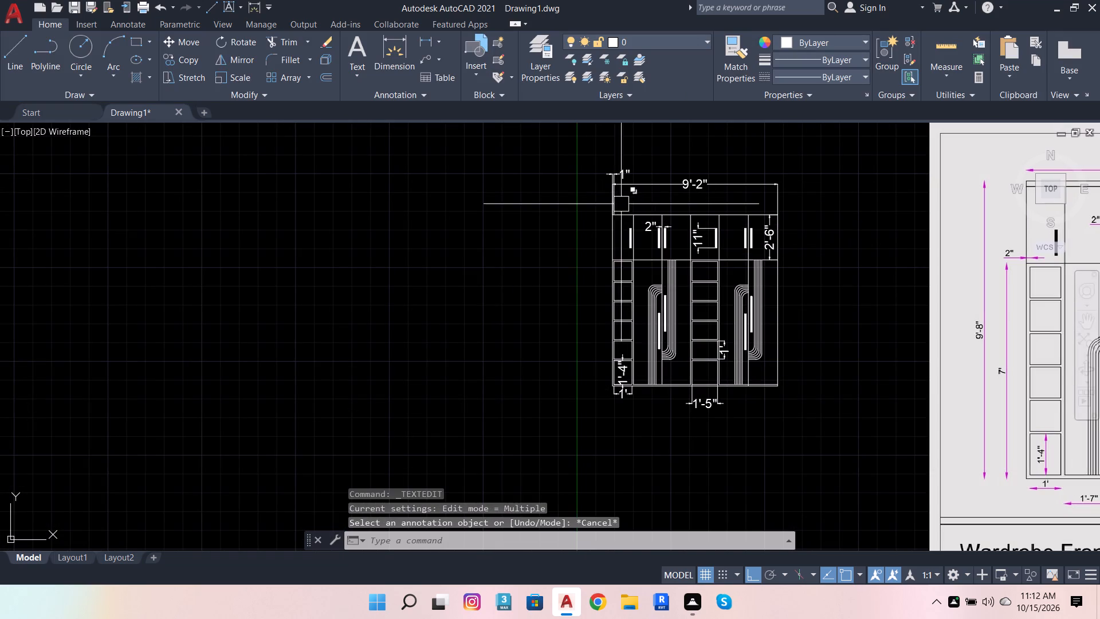
Offset both segments of the horizontal line at the top of the upper doors 1" downward.
scroll(607, 234, down, 1)
scroll(680, 202, up, 1)
scroll(560, 205, down, 2)
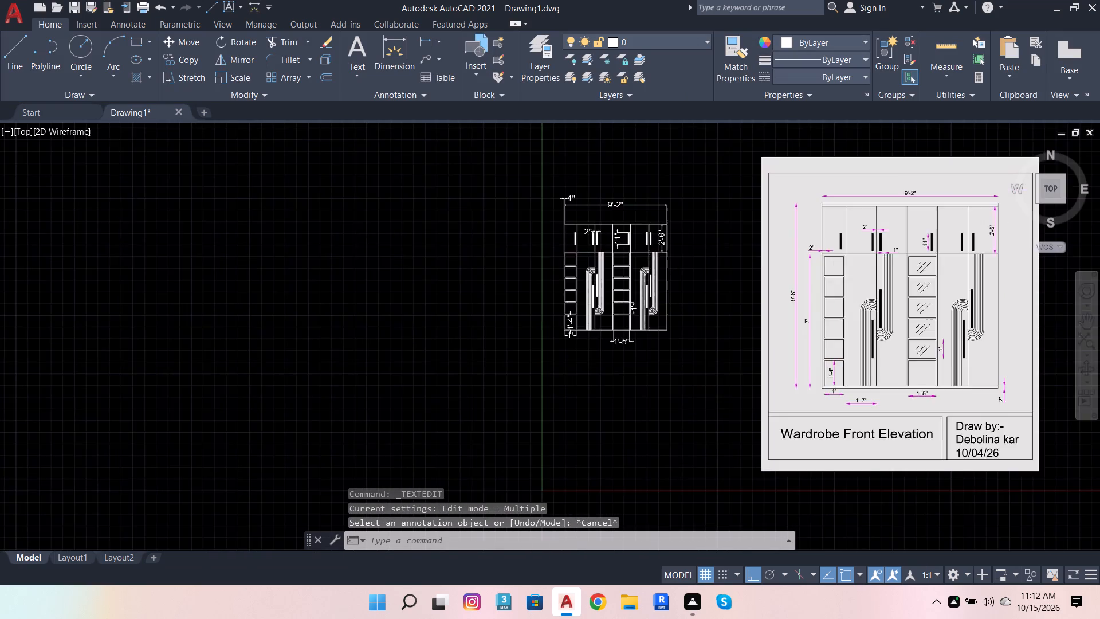
scroll(837, 234, up, 2)
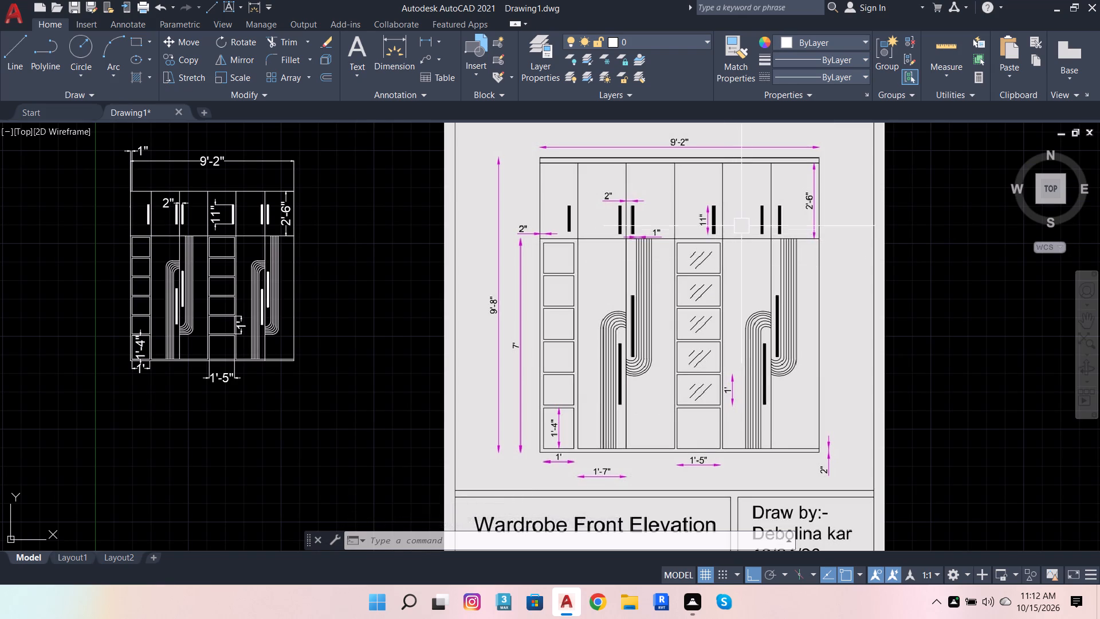
scroll(763, 241, down, 1)
scroll(339, 217, up, 3)
click(458, 188)
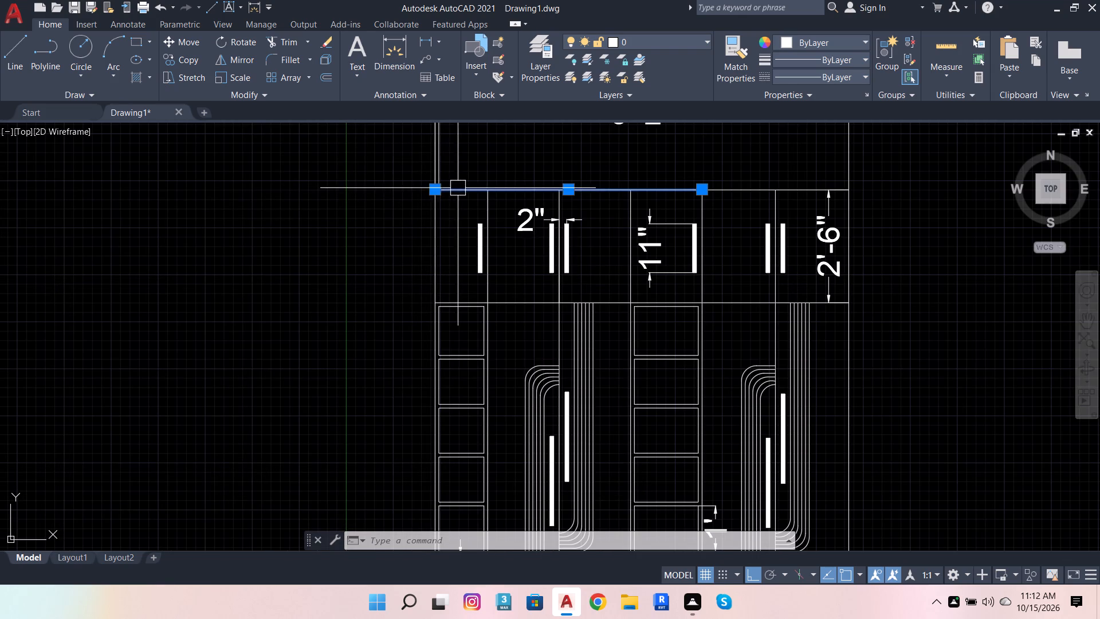
click(331, 77)
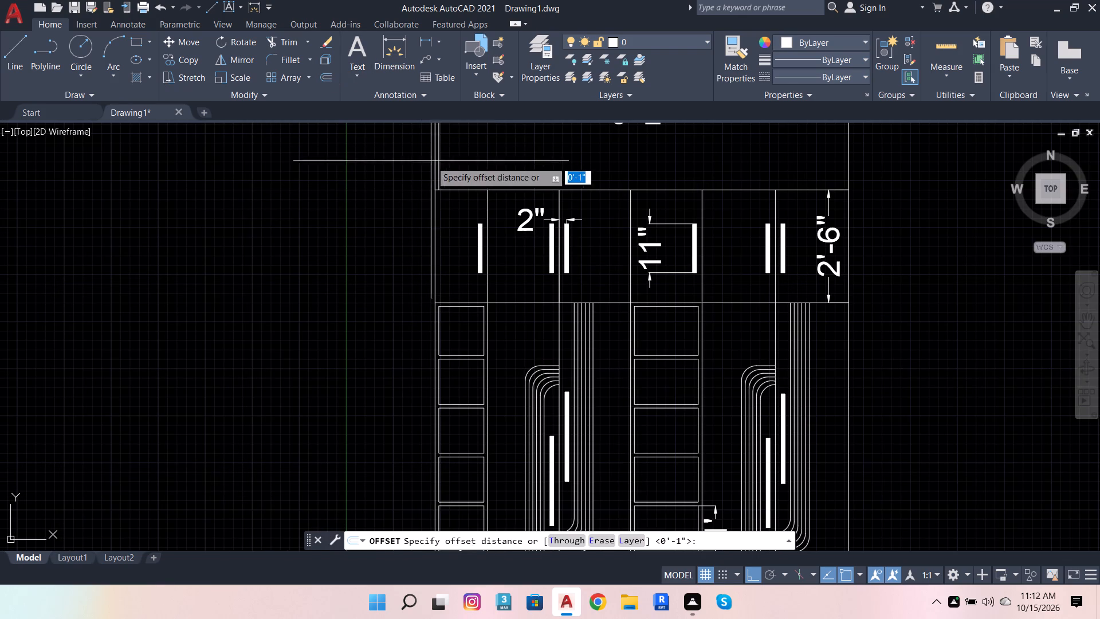
click(443, 191)
scroll(431, 237, down, 1)
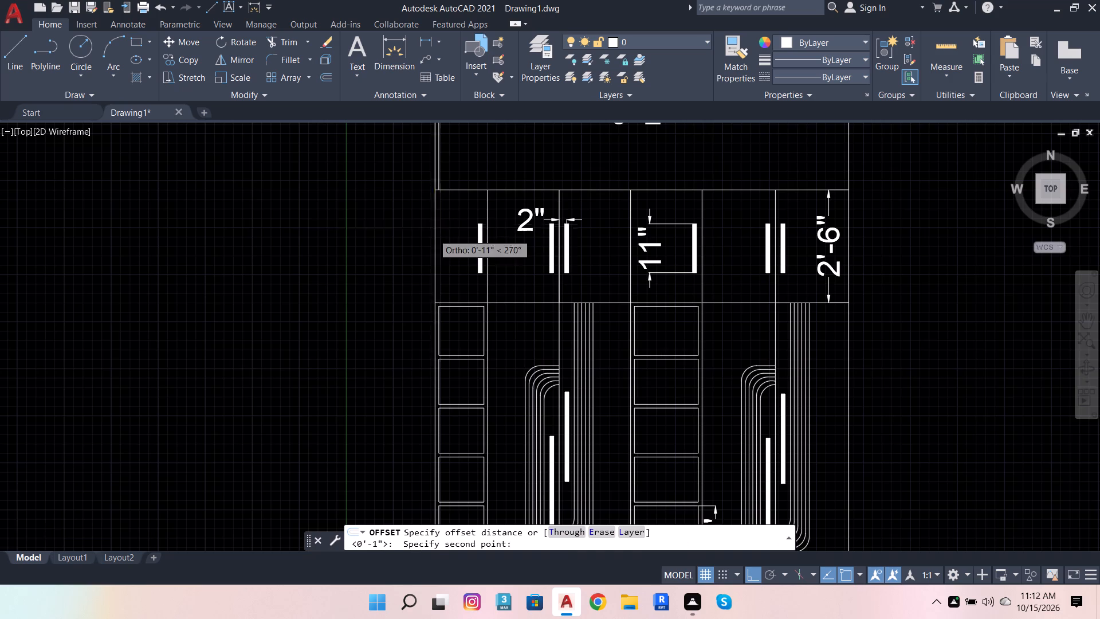
scroll(430, 238, down, 1)
scroll(428, 240, up, 2)
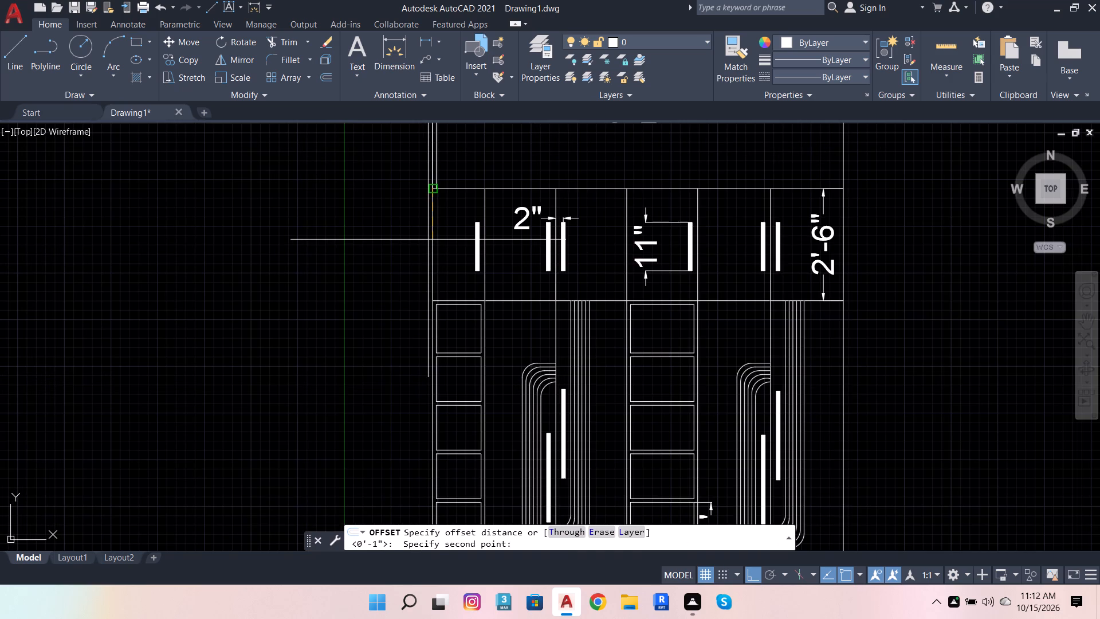
scroll(378, 244, down, 2)
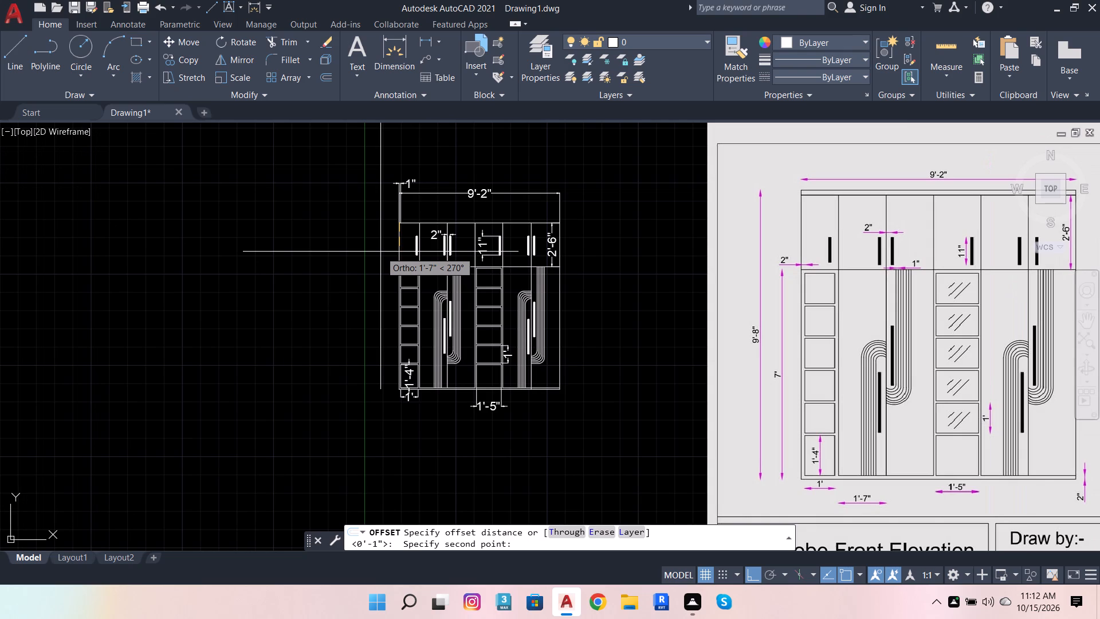
key(1)
key(Return)
click(380, 252)
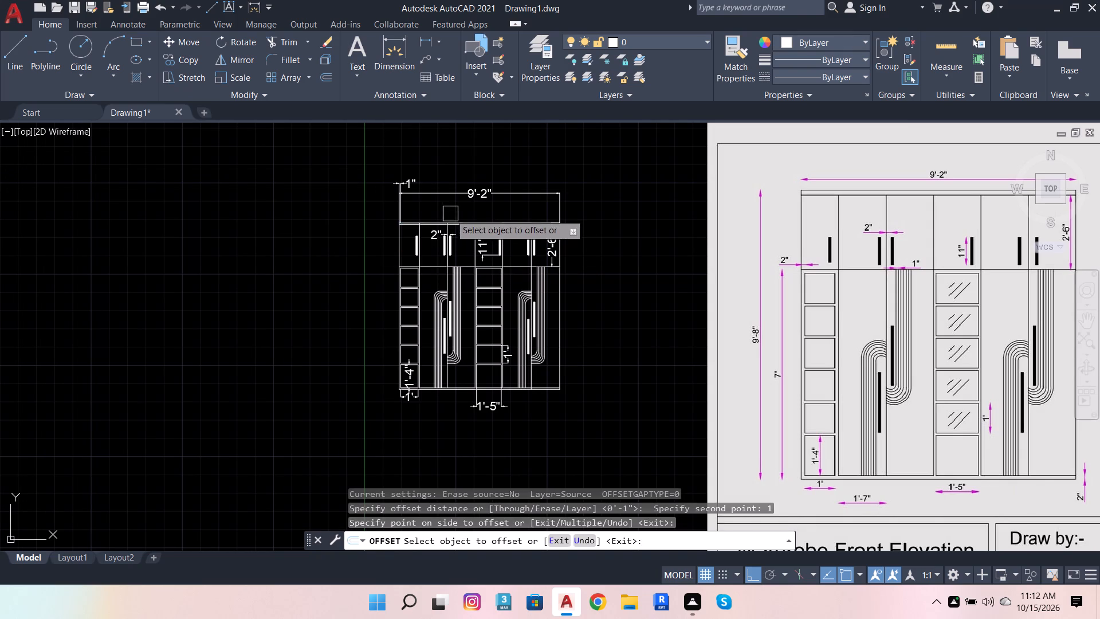
scroll(493, 220, up, 4)
click(558, 238)
click(547, 275)
scroll(599, 237, down, 2)
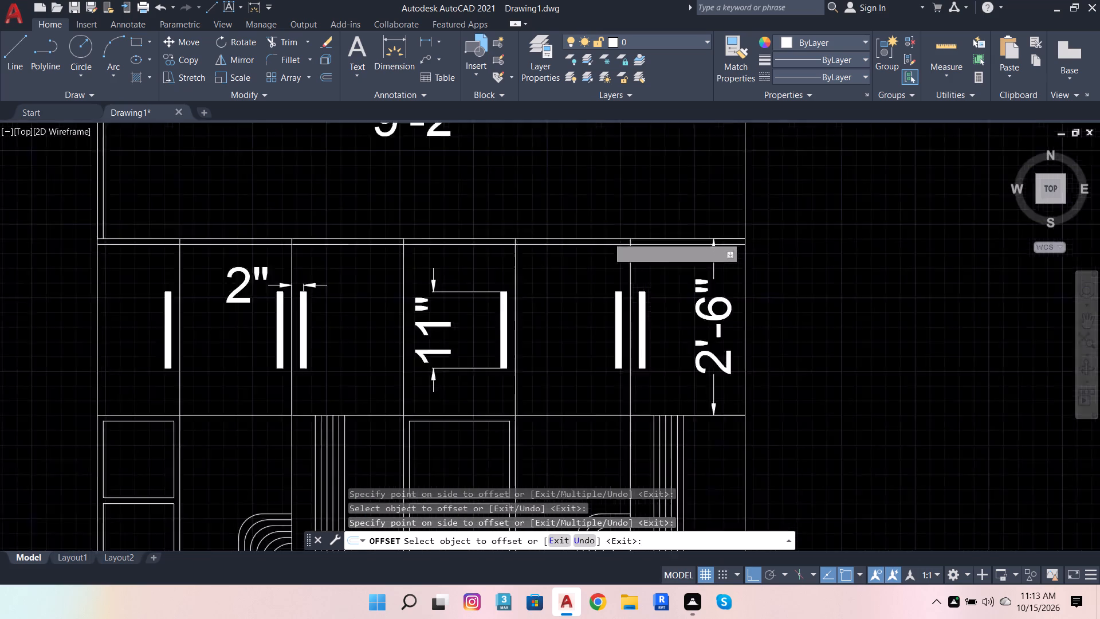
scroll(610, 237, down, 1)
key(Escape)
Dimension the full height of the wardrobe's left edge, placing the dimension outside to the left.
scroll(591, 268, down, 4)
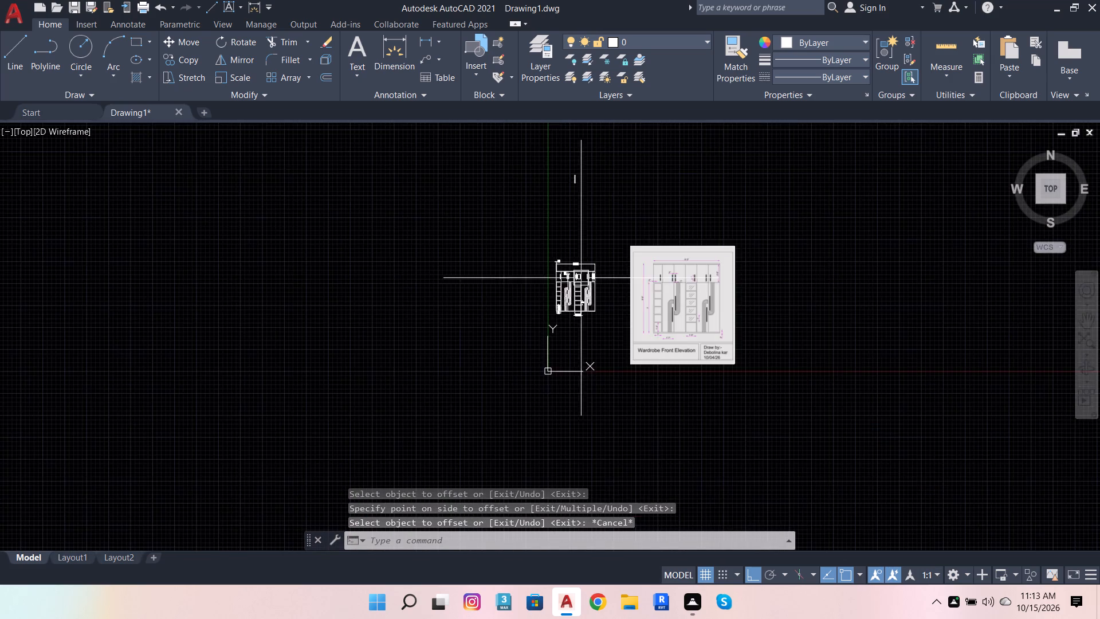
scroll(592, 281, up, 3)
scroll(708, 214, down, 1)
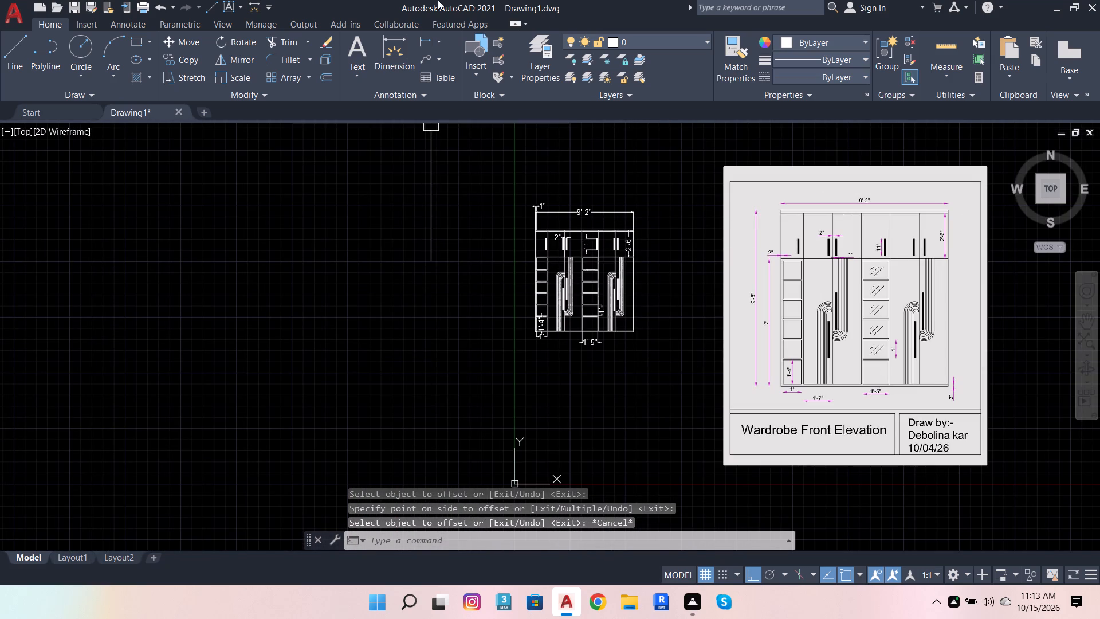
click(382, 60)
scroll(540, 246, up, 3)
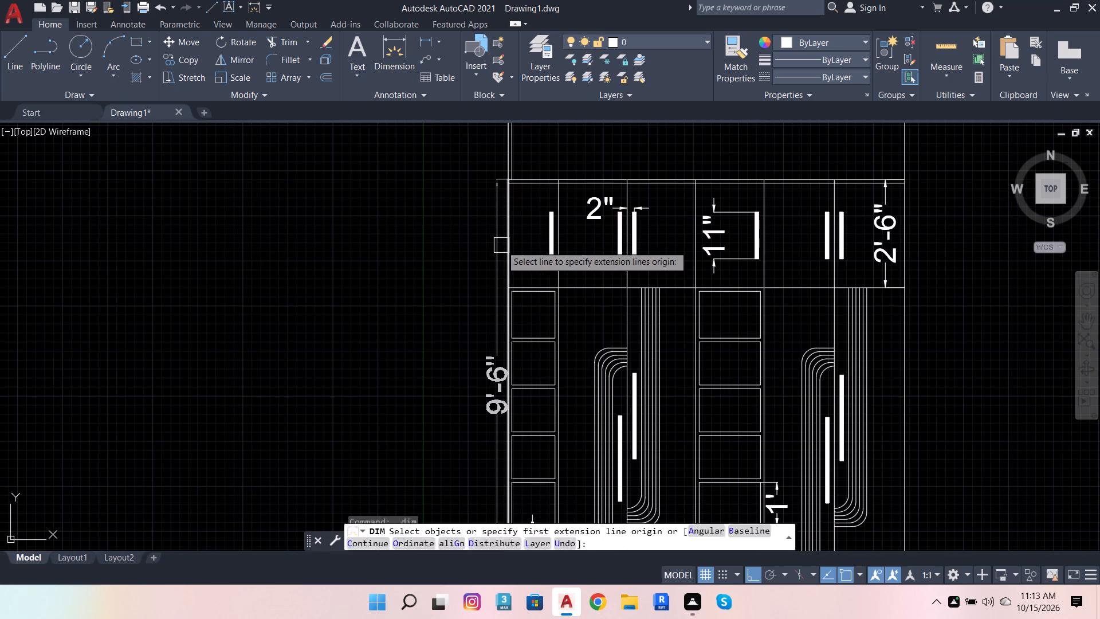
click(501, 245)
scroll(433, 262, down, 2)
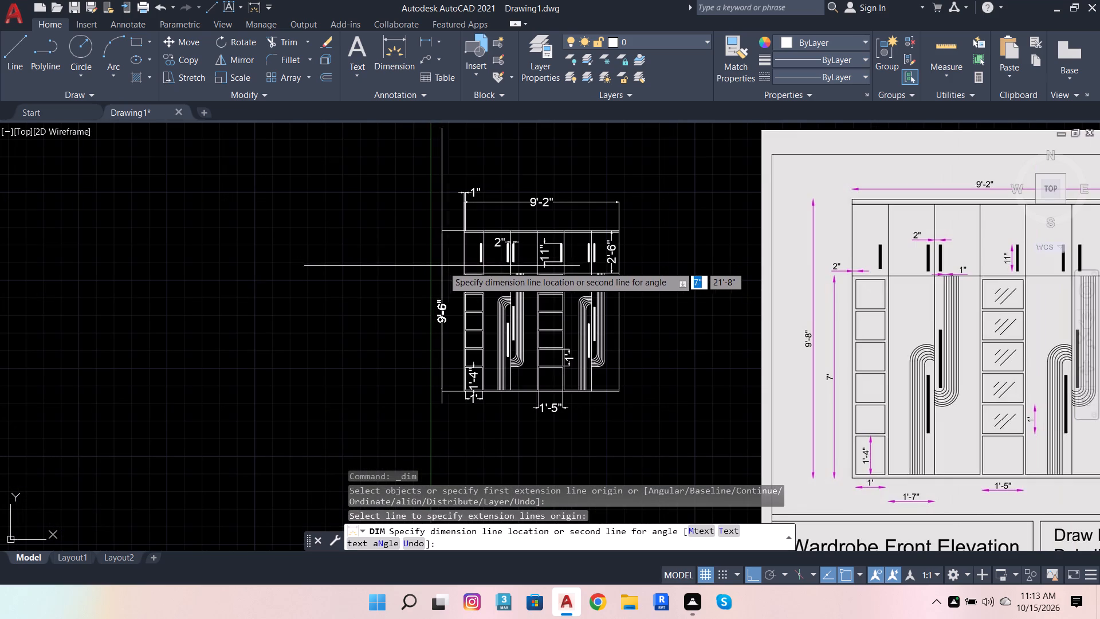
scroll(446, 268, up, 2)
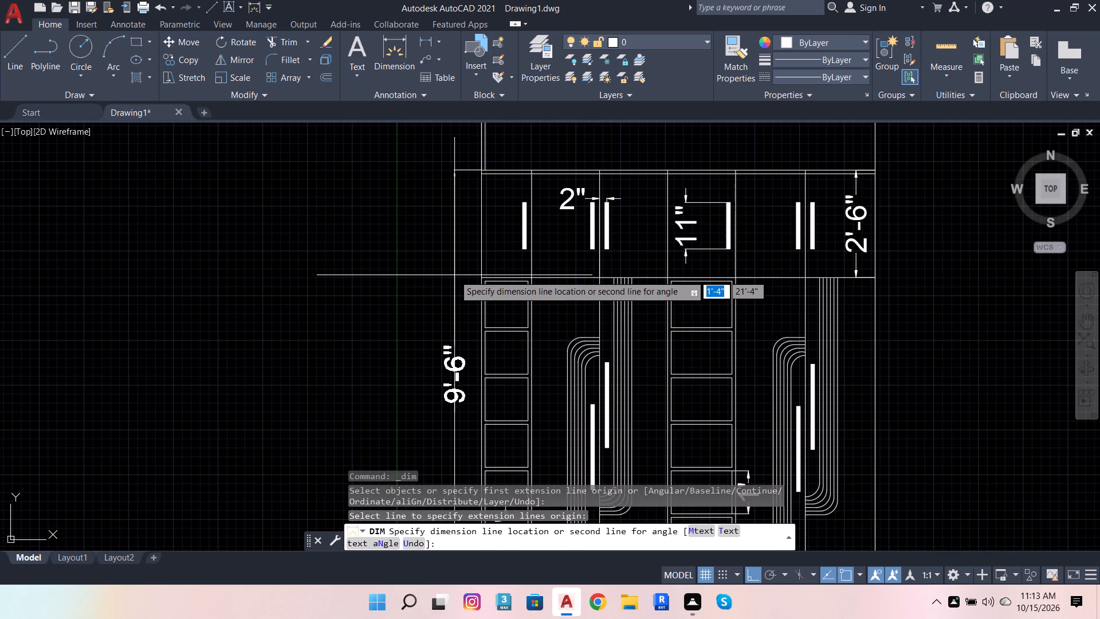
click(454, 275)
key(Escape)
Offset the left segment of the lower line at the top of the upper doors 2" upward.
scroll(504, 176, up, 2)
click(505, 179)
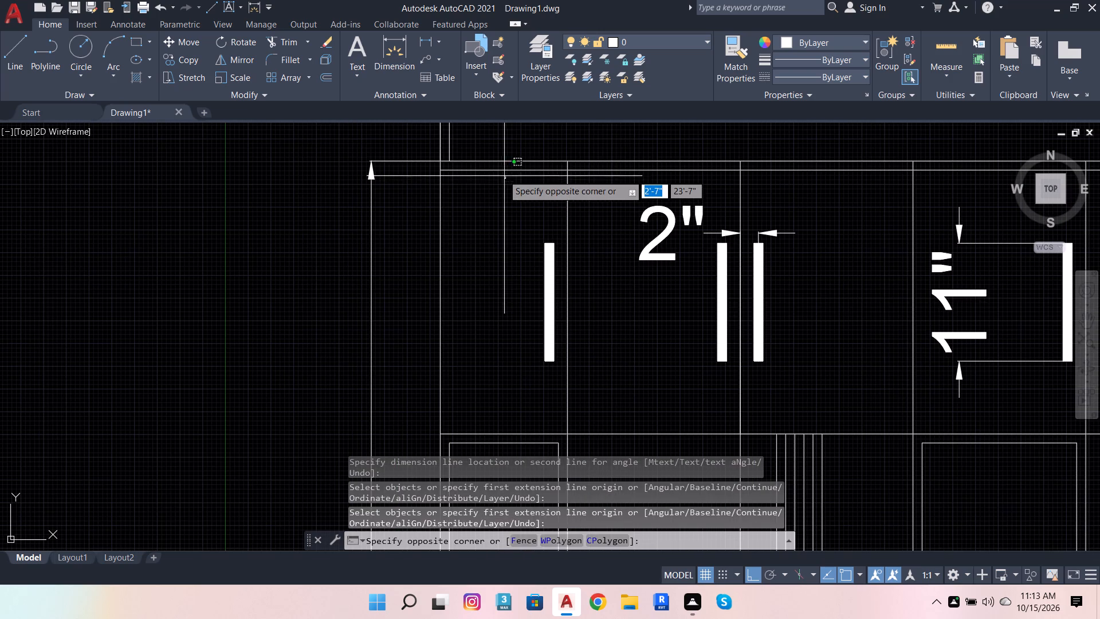
click(482, 171)
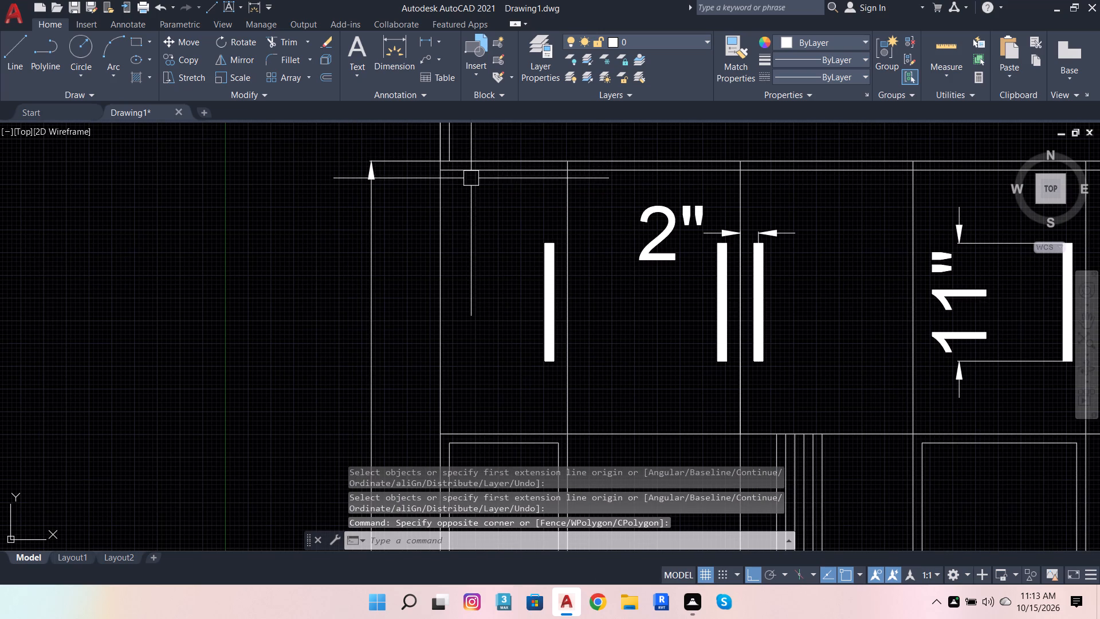
click(470, 176)
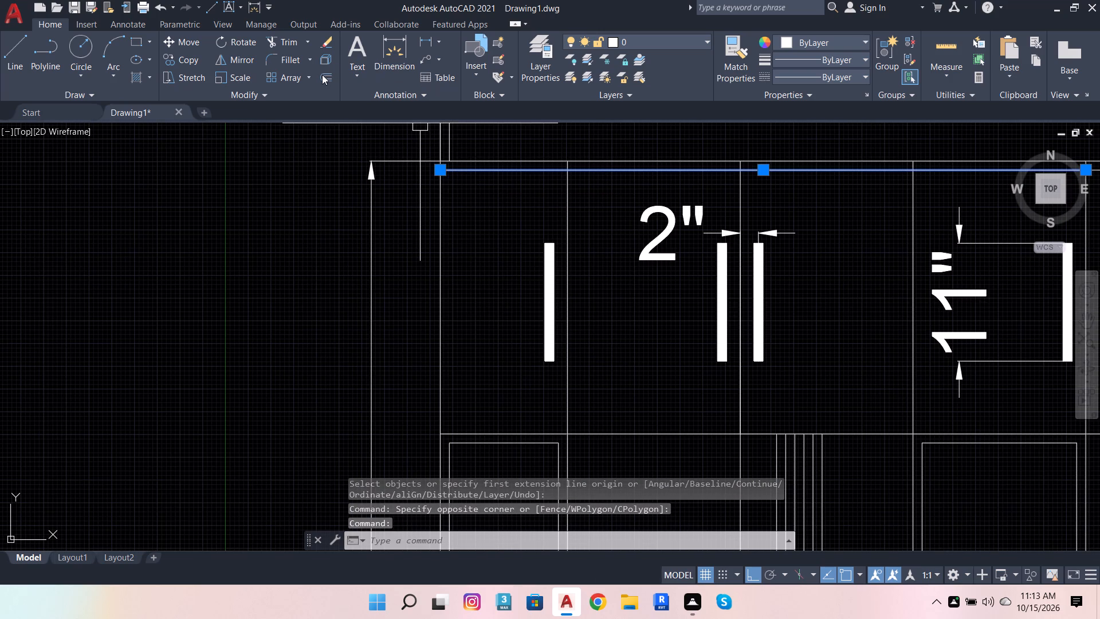
click(322, 75)
click(438, 179)
scroll(373, 243, down, 3)
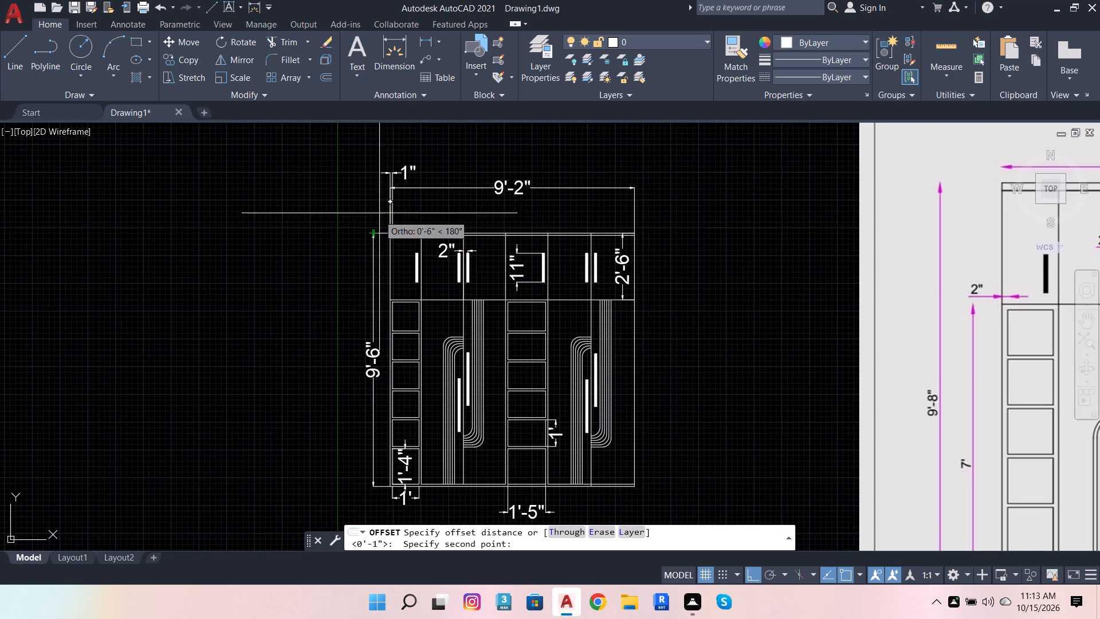
scroll(378, 203, up, 3)
key(2)
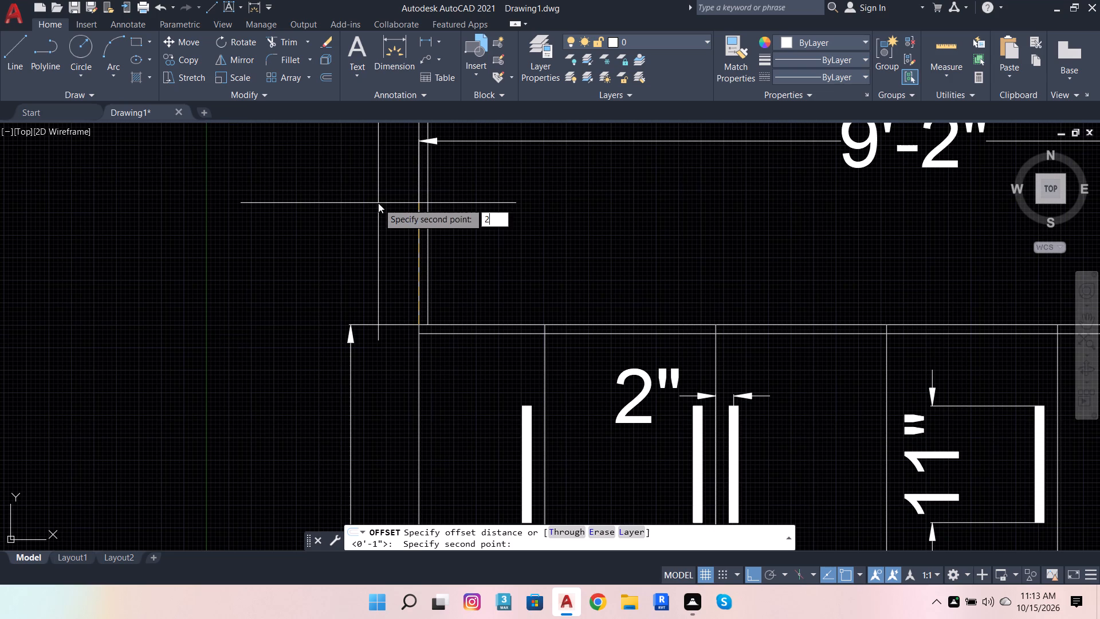
key(Return)
click(378, 203)
key(Escape)
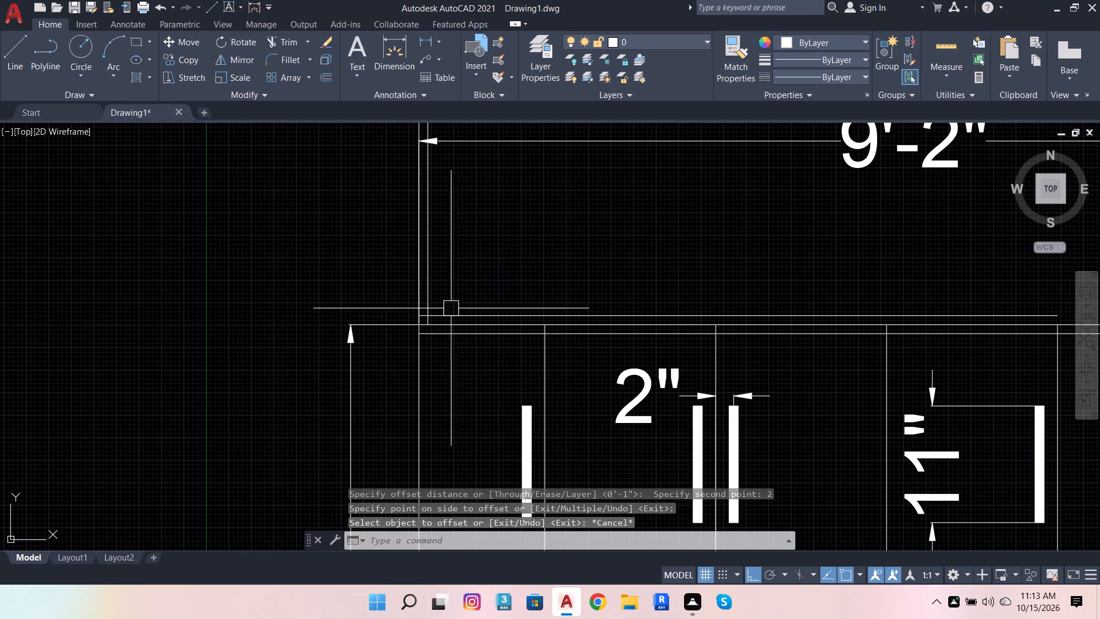
Delete the left segment of the lower offset line just below the top line of the upper doors.
scroll(464, 339, up, 2)
click(473, 328)
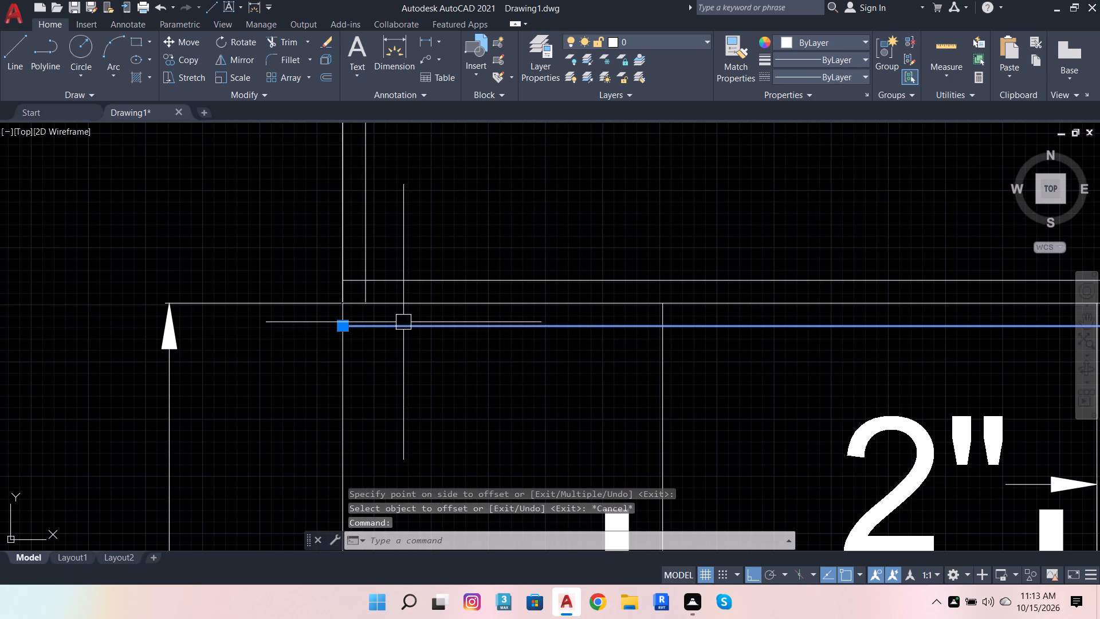
key(Delete)
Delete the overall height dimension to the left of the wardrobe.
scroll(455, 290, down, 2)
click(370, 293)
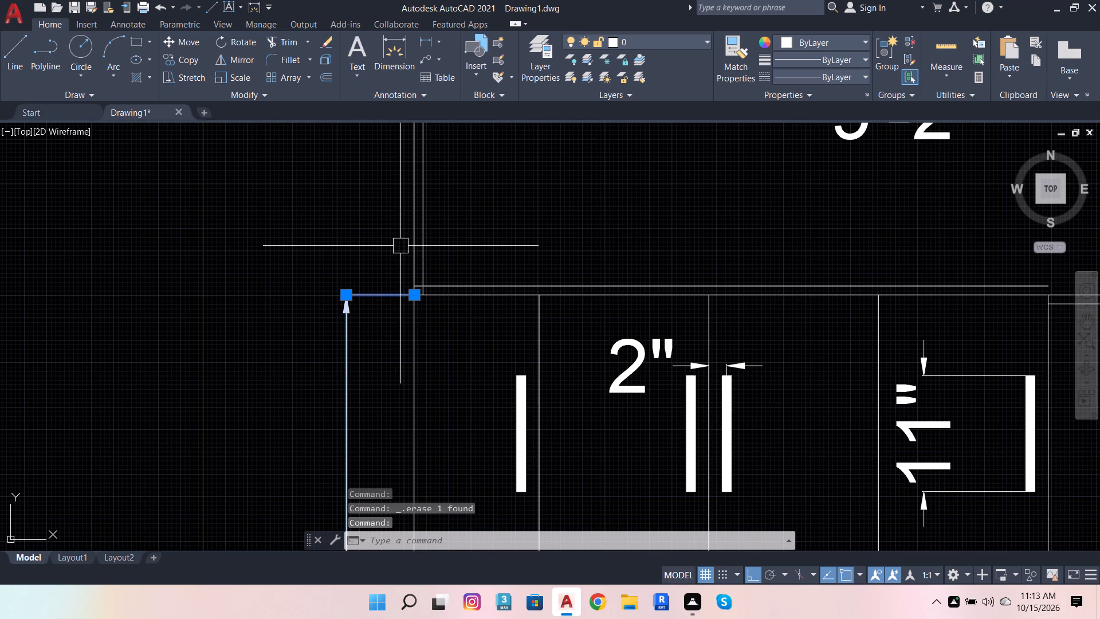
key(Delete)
Dimension the overall height from the wardrobe's bottom-left corner to the left end of the new uppermost line, placing it outside to the left.
scroll(470, 242, down, 3)
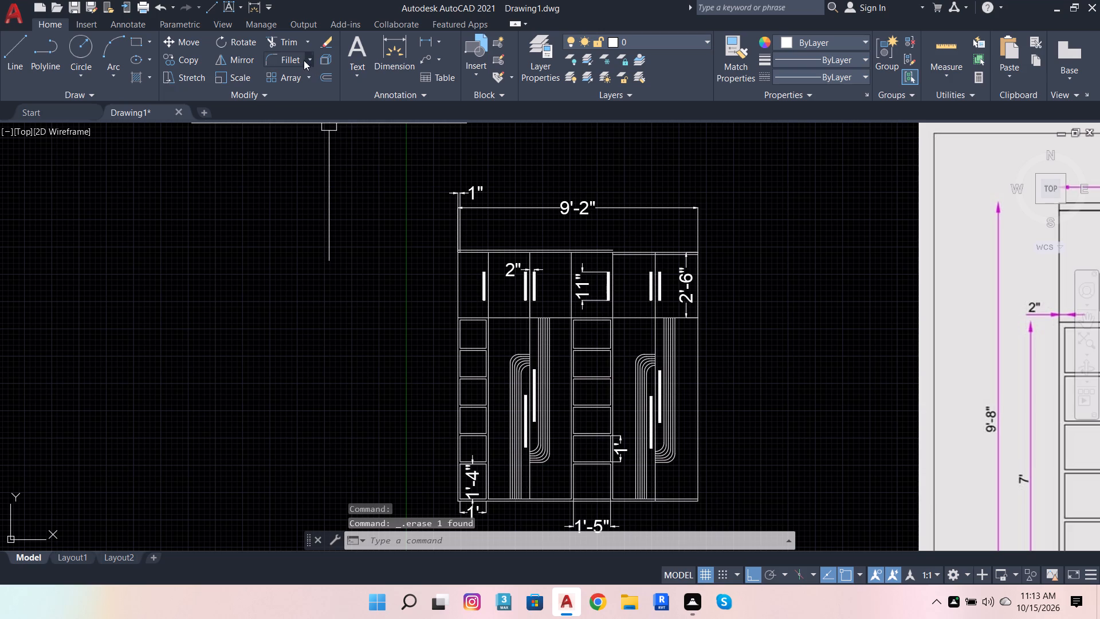
click(380, 45)
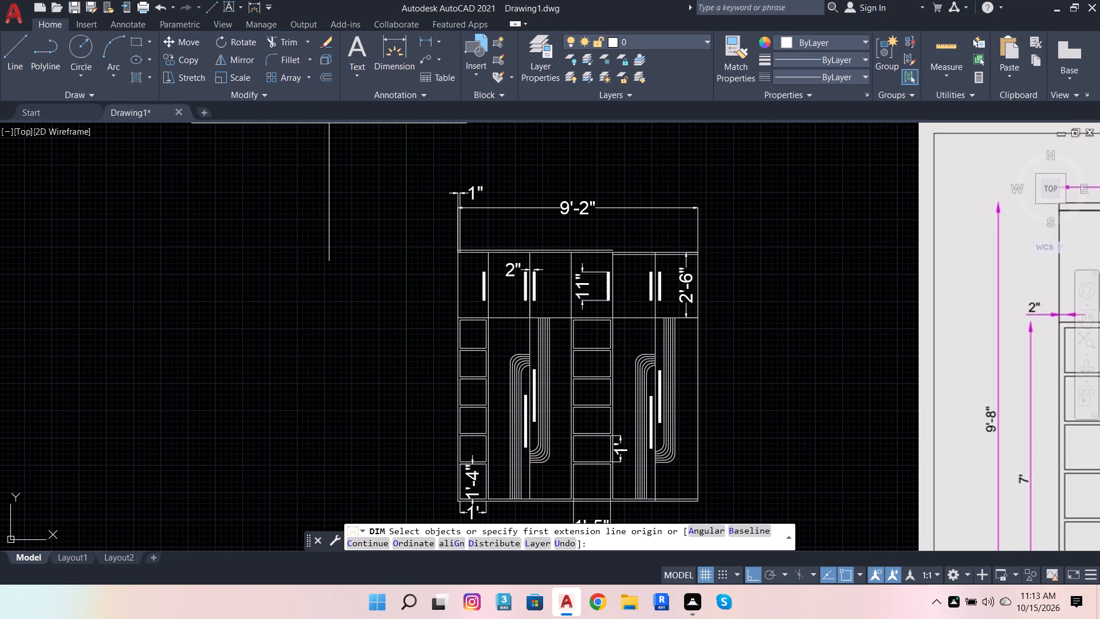
scroll(466, 520, up, 4)
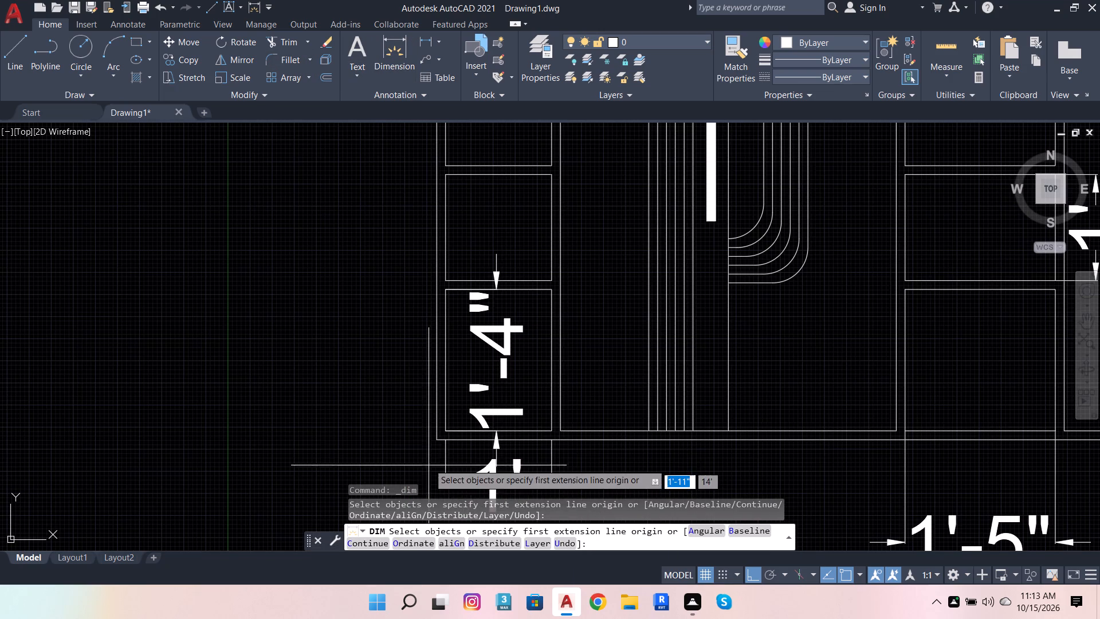
click(435, 441)
scroll(469, 488, down, 7)
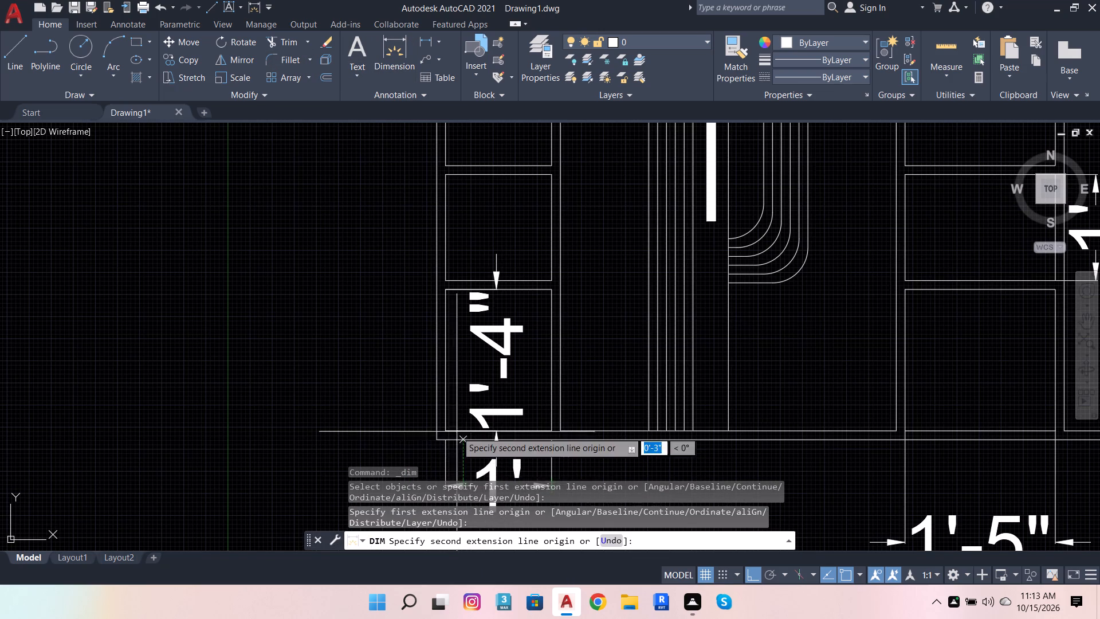
scroll(453, 409, down, 5)
scroll(441, 328, up, 7)
scroll(536, 199, down, 4)
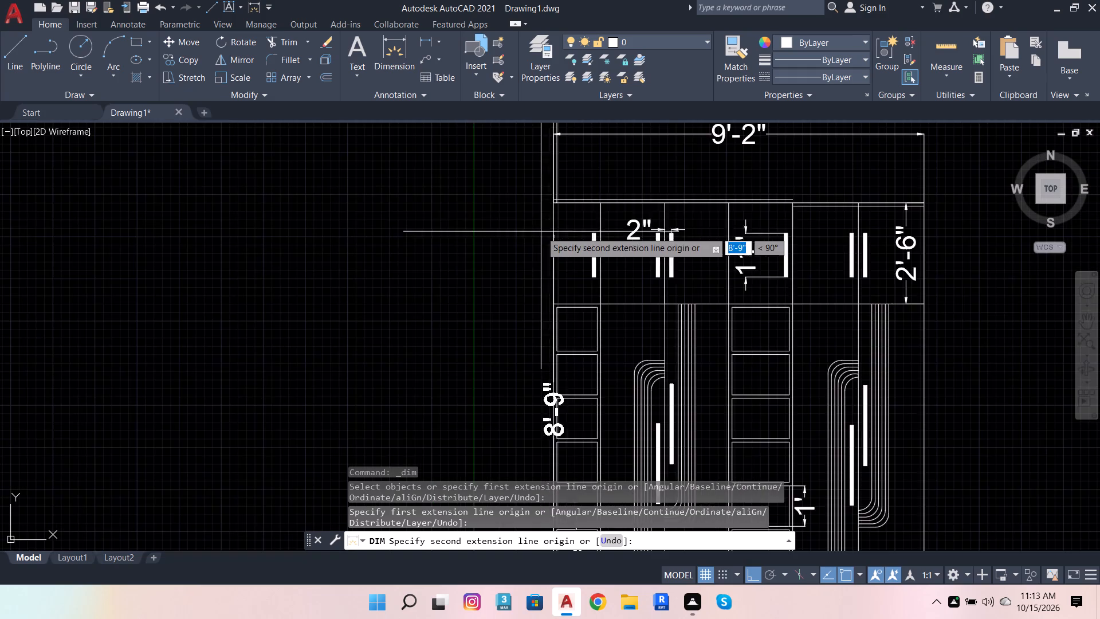
scroll(559, 181, up, 3)
click(528, 237)
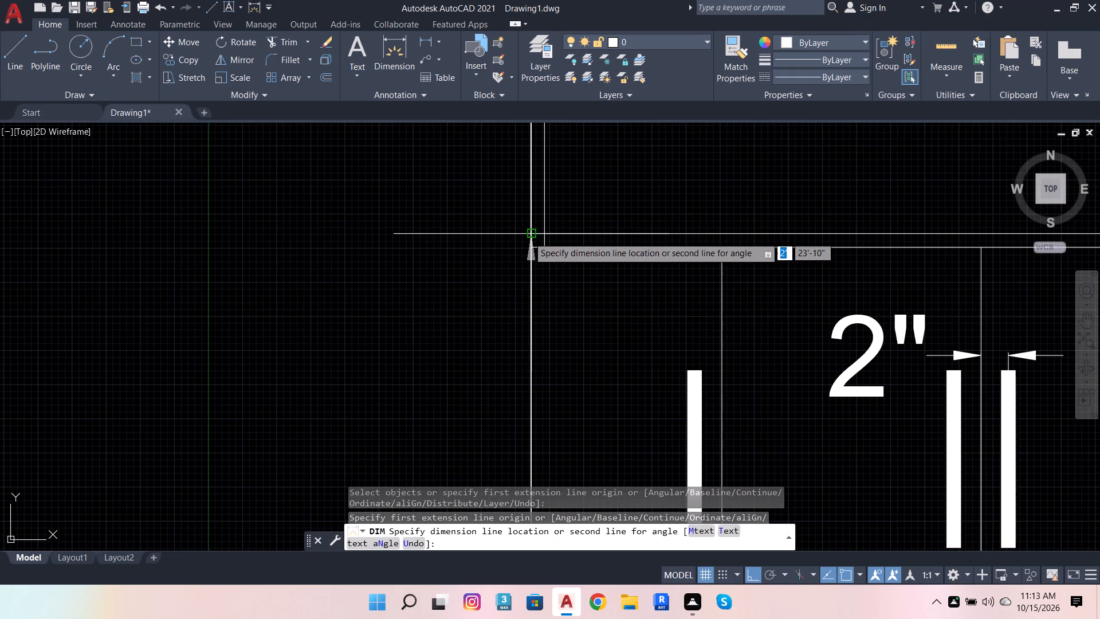
scroll(545, 231, down, 3)
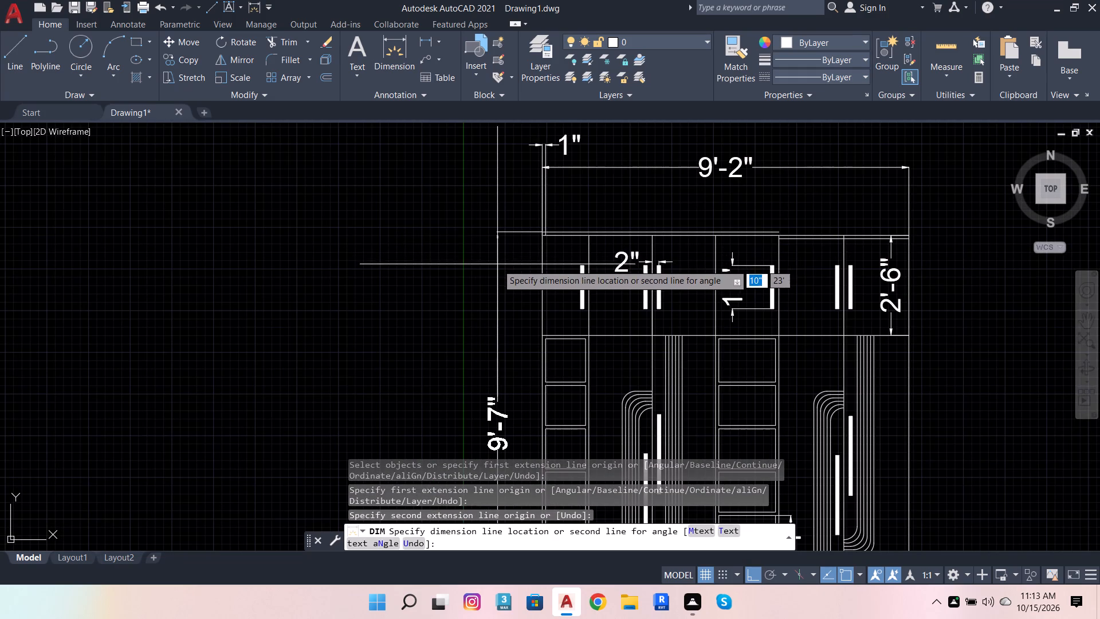
click(497, 264)
key(Escape)
Offset the uppermost line above the upper doors about 1" upward.
scroll(573, 217, up, 2)
click(573, 250)
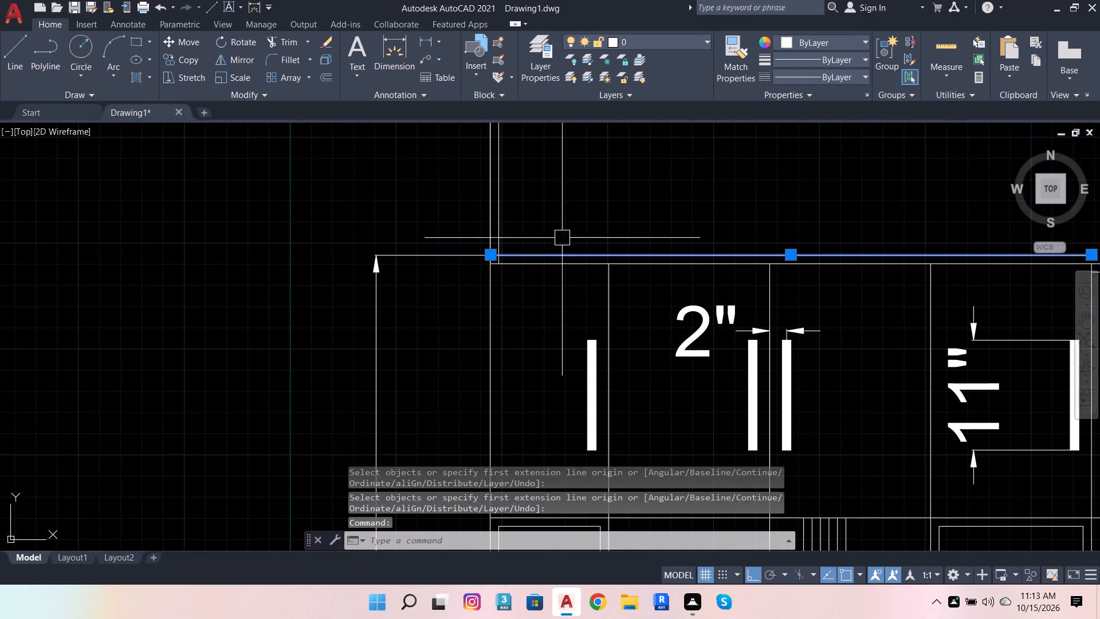
click(333, 76)
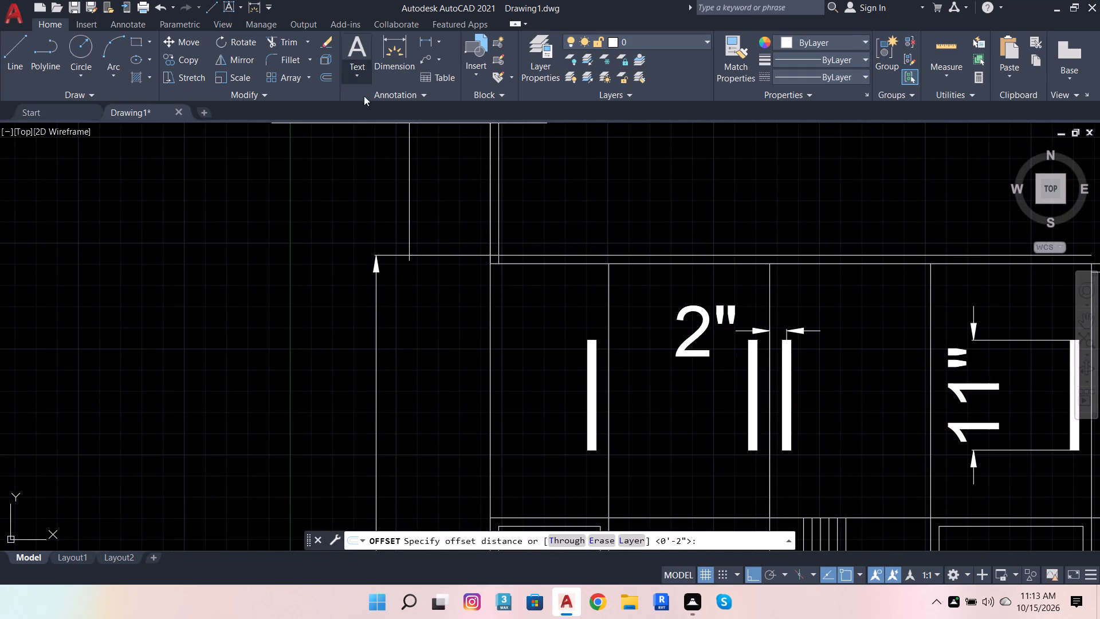
scroll(496, 254, up, 4)
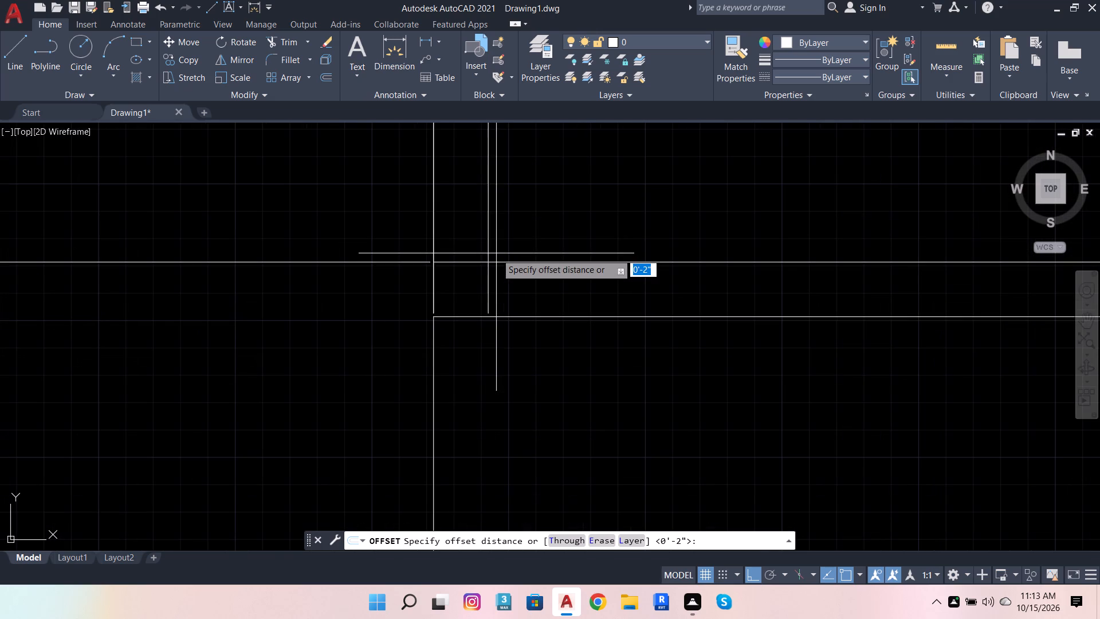
click(492, 261)
click(511, 205)
click(522, 224)
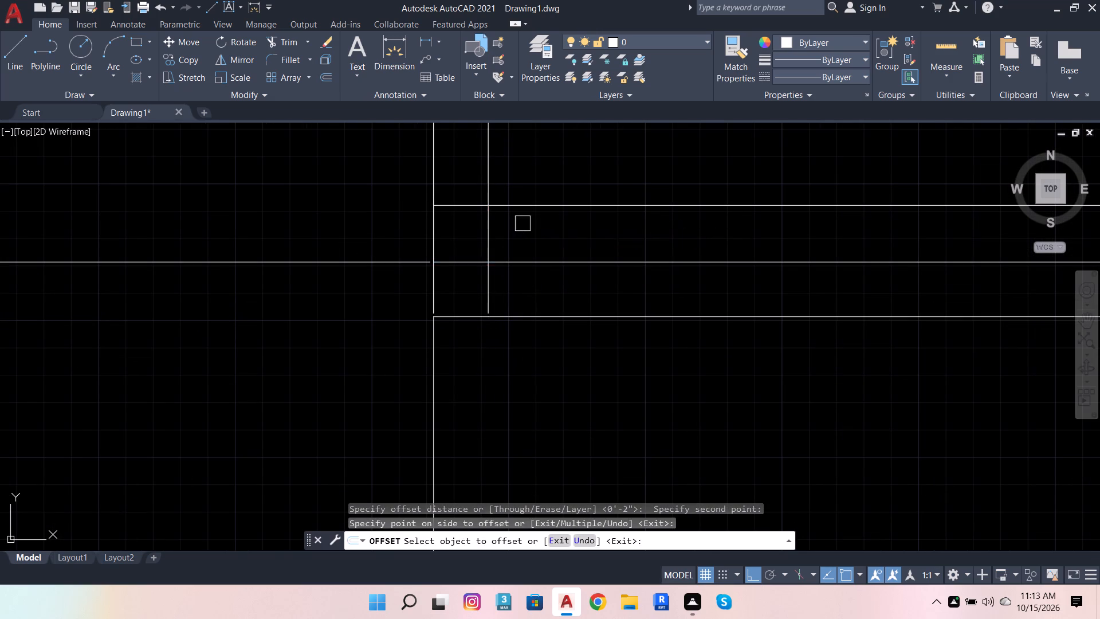
key(Escape)
key(Escape)
key(Escape)
key(Escape)
key(Escape)
key(Escape)
key(Escape)
key(Escape)
key(Escape)
Delete the overall height dimension to the left of the wardrobe.
click(368, 263)
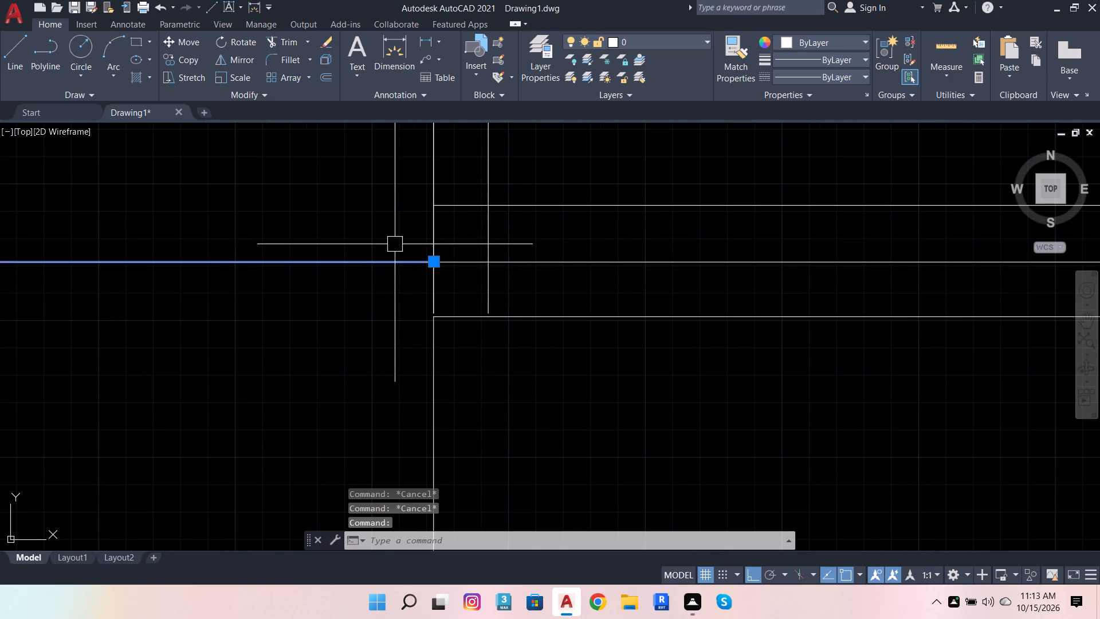
key(Delete)
Dimension the overall height from the left end of the new uppermost line to the wardrobe's bottom-left corner, placing it outside to the left.
click(394, 37)
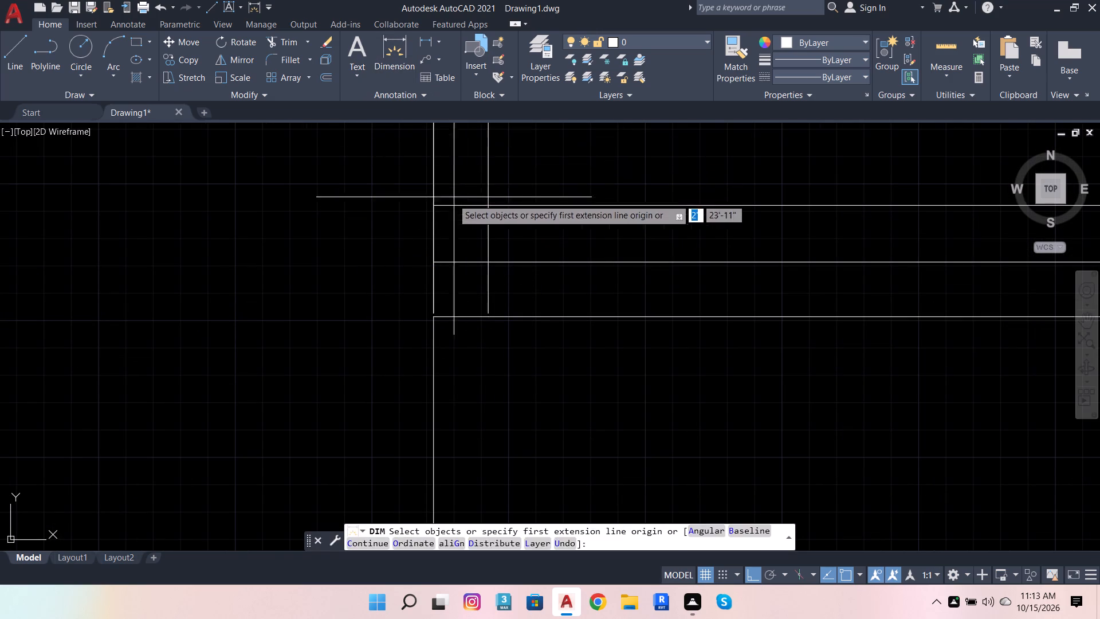
click(436, 206)
scroll(458, 187, down, 3)
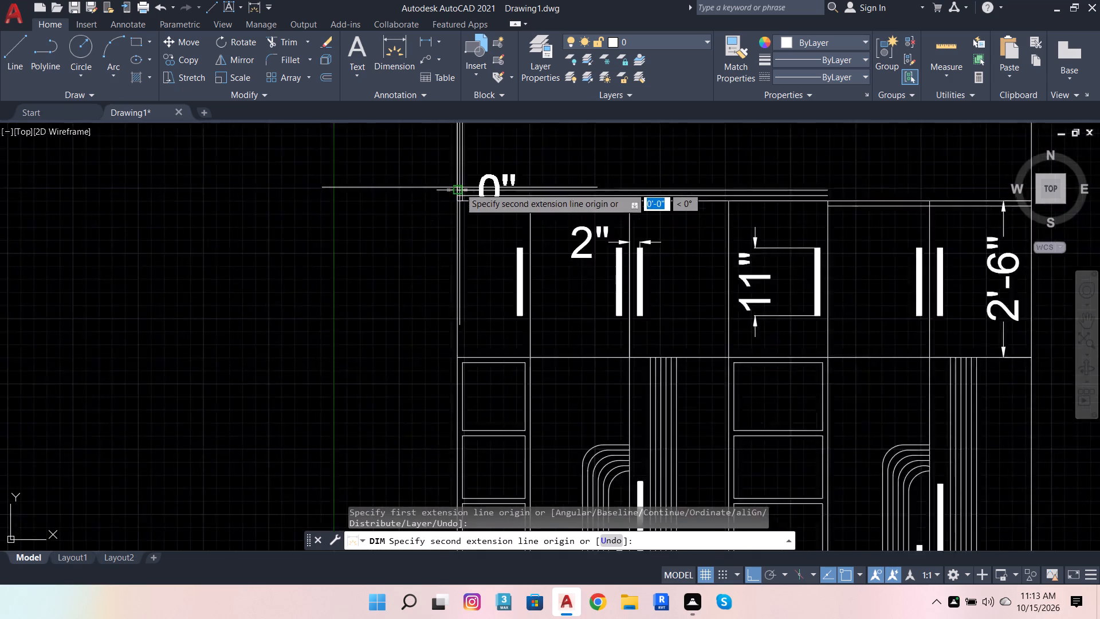
scroll(459, 187, down, 5)
scroll(447, 331, up, 6)
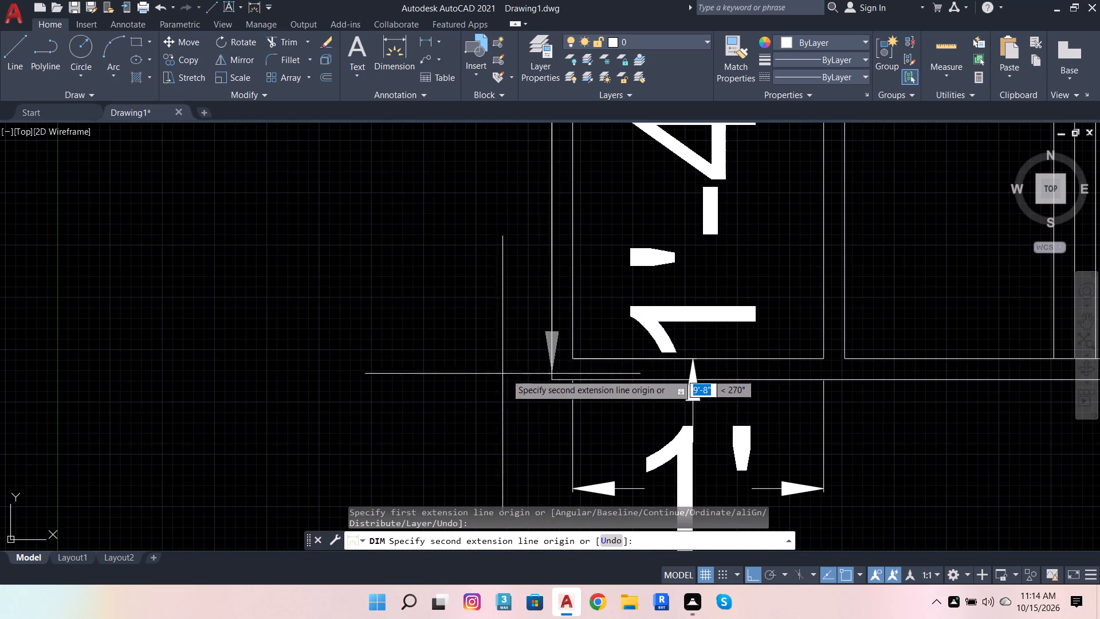
click(554, 384)
click(482, 371)
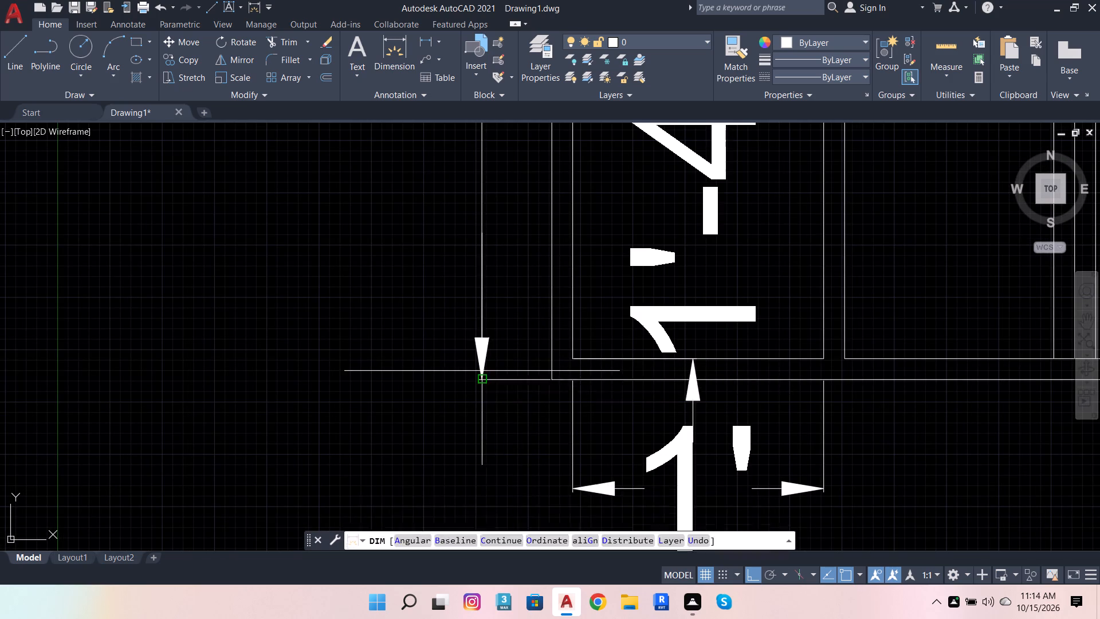
scroll(548, 404, down, 5)
scroll(521, 338, down, 2)
scroll(573, 263, up, 4)
key(Escape)
key(Escape)
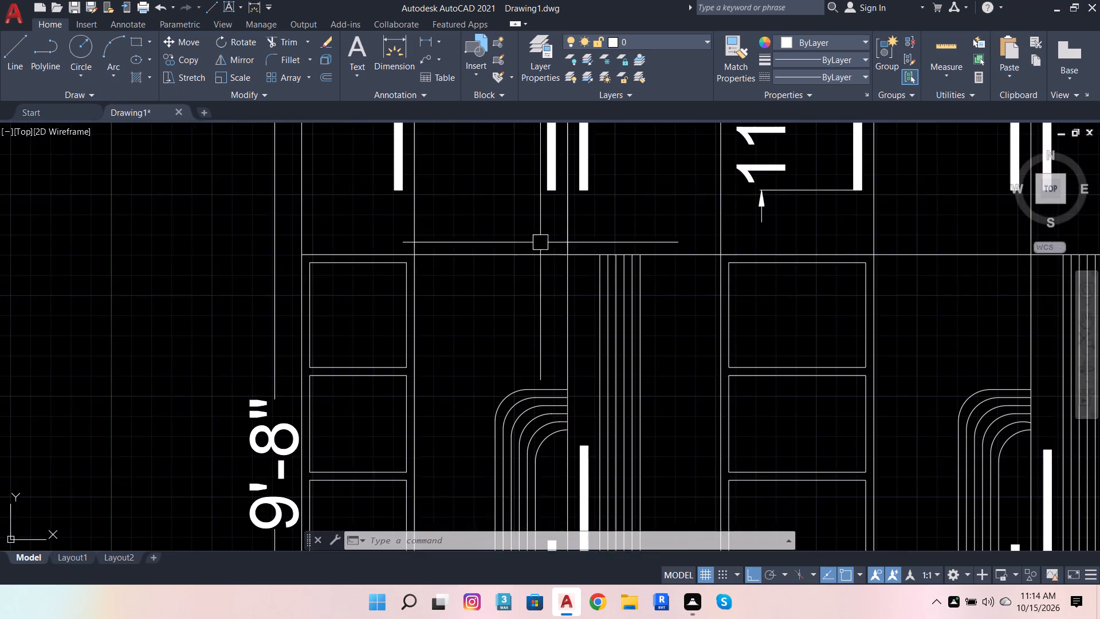
Delete the intermediate line beneath the uppermost line and the short line just below the top line over the right-hand upper doors.
scroll(539, 253, down, 3)
scroll(513, 207, up, 3)
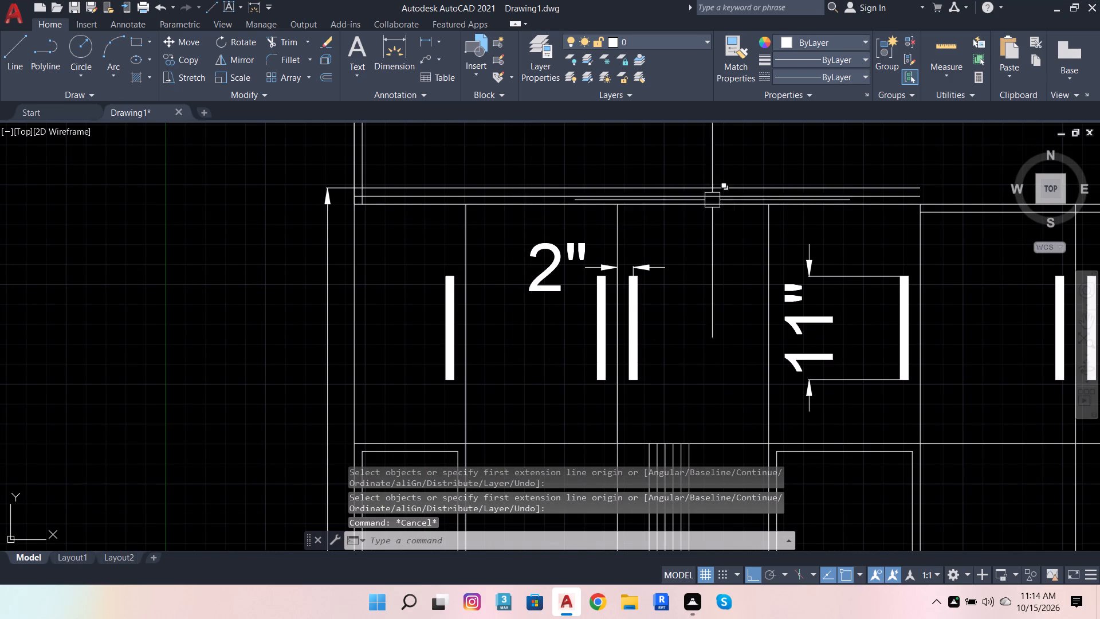
scroll(653, 236, down, 1)
scroll(809, 214, up, 3)
click(818, 205)
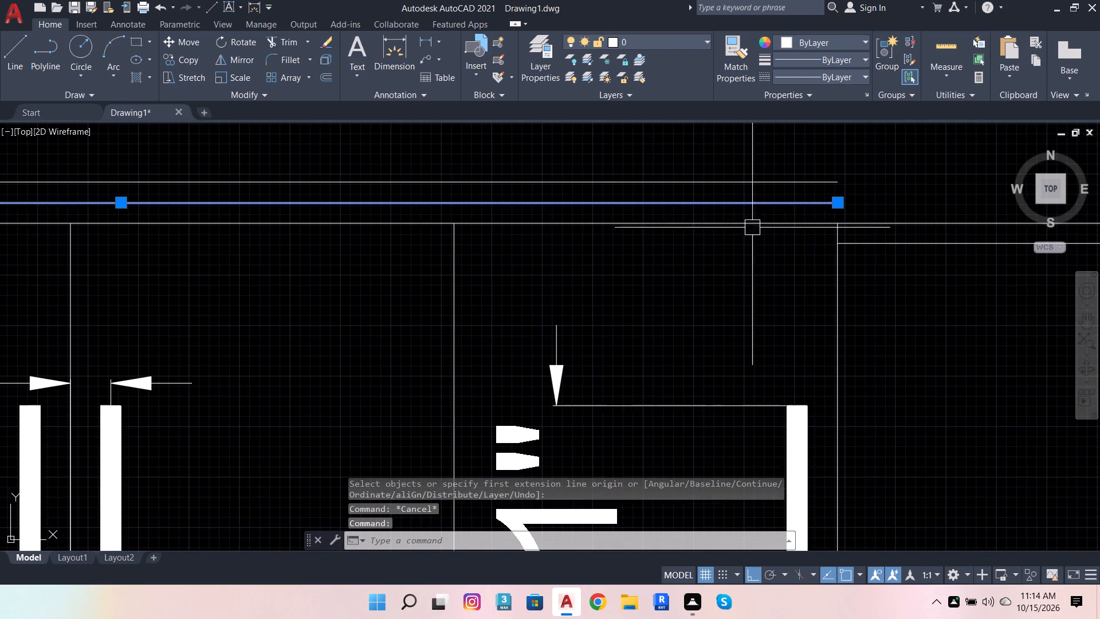
scroll(728, 244, down, 1)
click(832, 246)
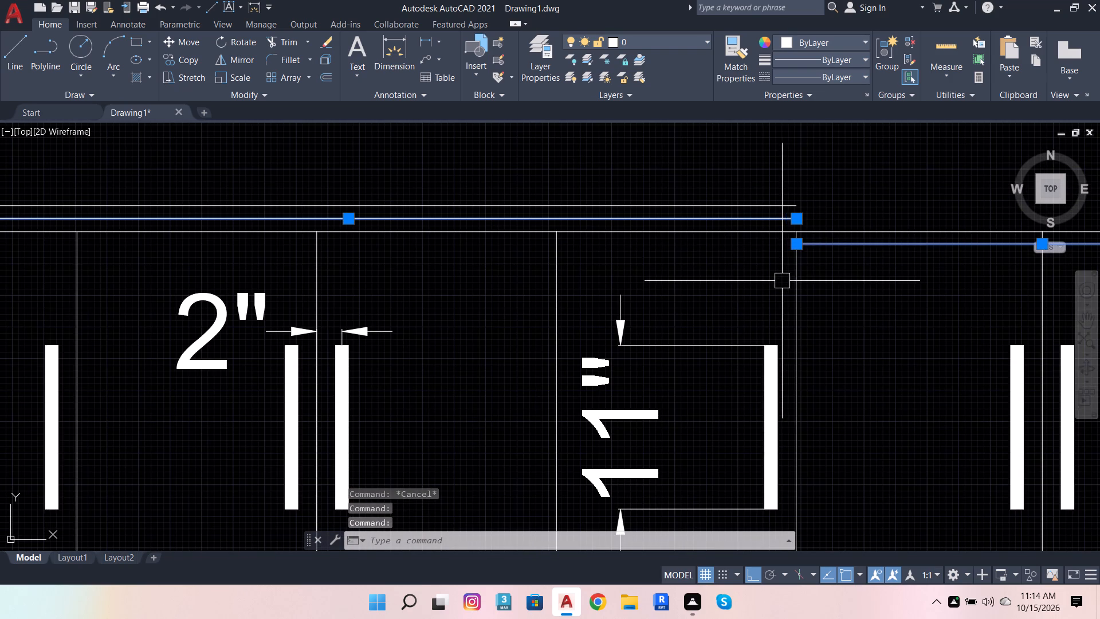
key(Delete)
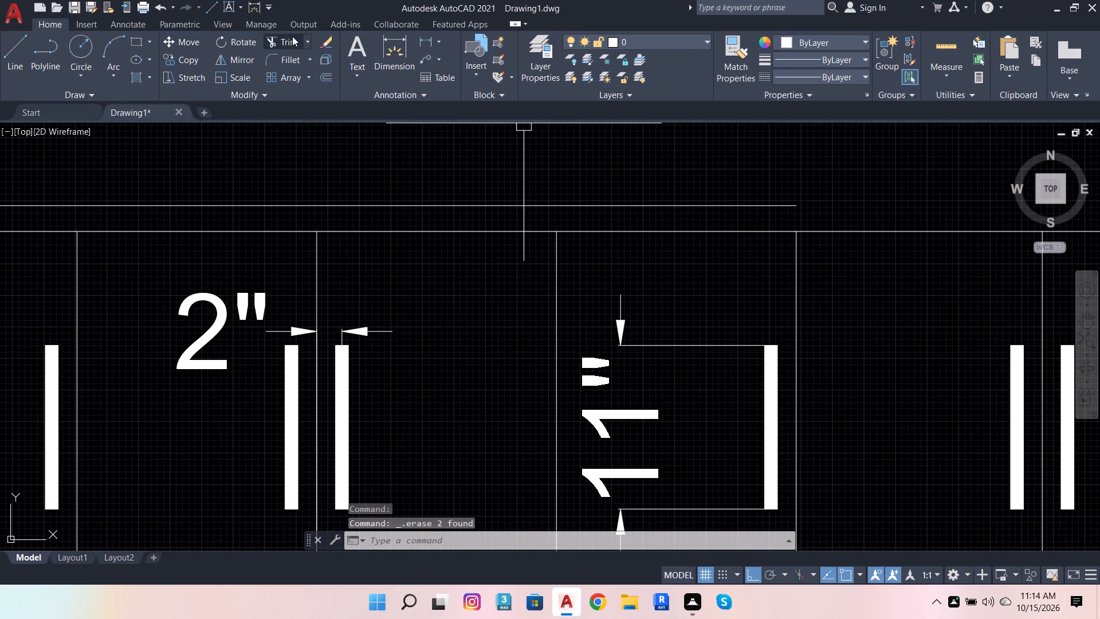
Draw a horizontal line from the right end of the uppermost line to past the wardrobe's right edge.
click(12, 46)
scroll(0, 131, down, 5)
scroll(100, 140, up, 4)
scroll(124, 210, down, 3)
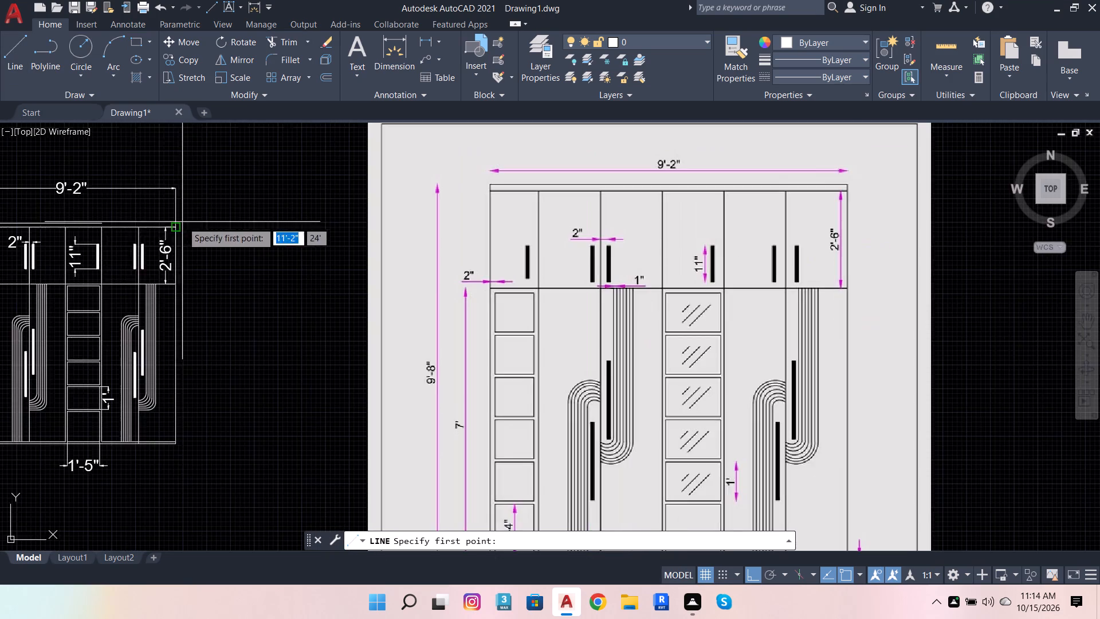
scroll(82, 210, up, 4)
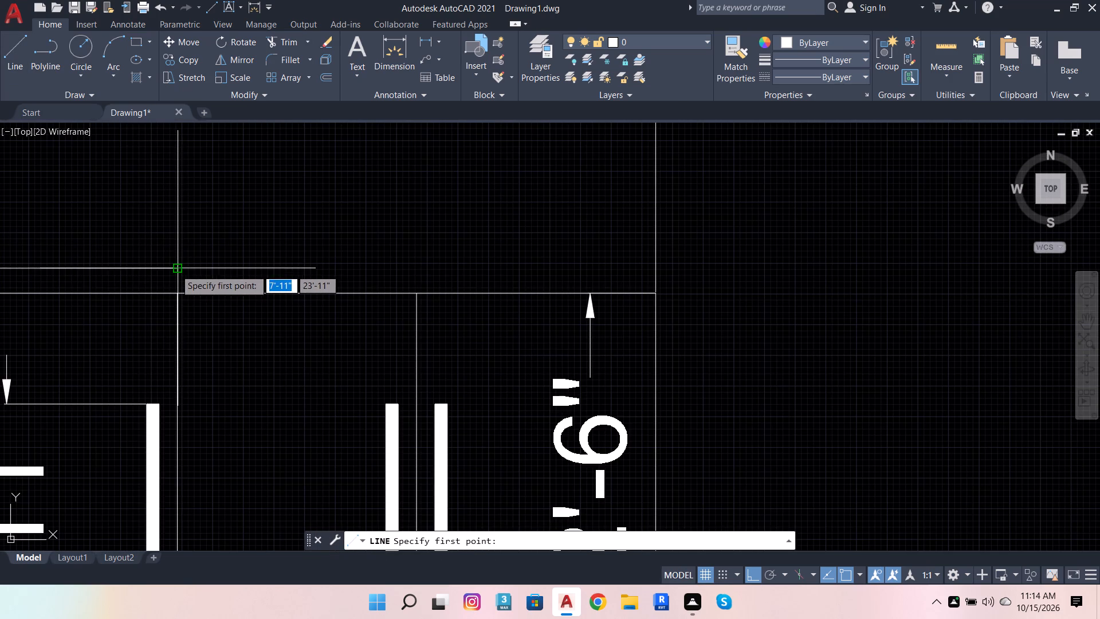
click(175, 269)
click(753, 276)
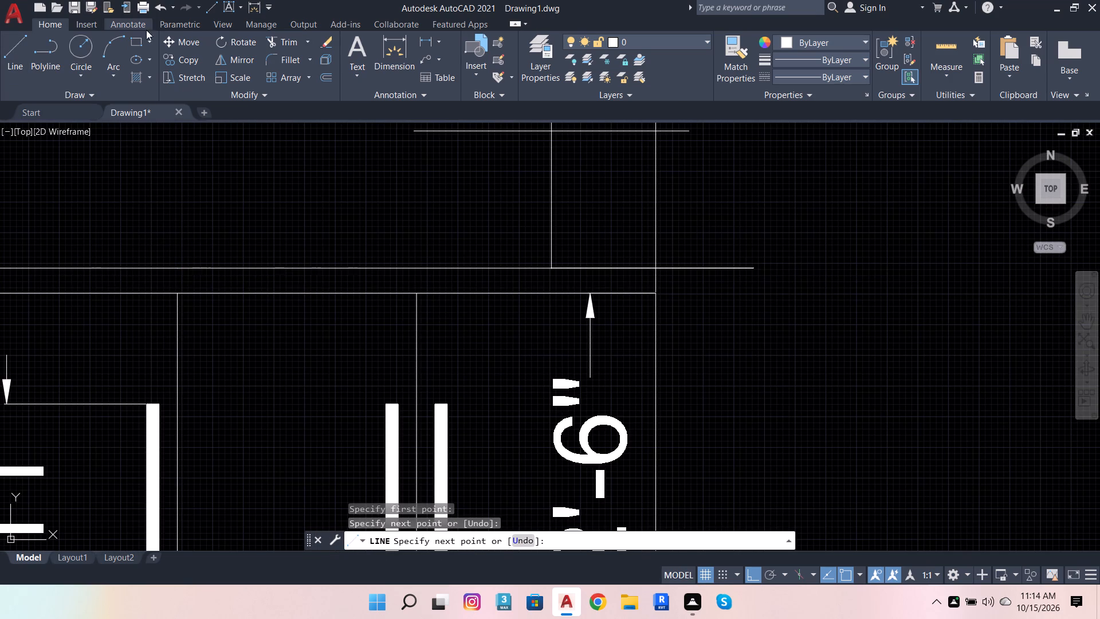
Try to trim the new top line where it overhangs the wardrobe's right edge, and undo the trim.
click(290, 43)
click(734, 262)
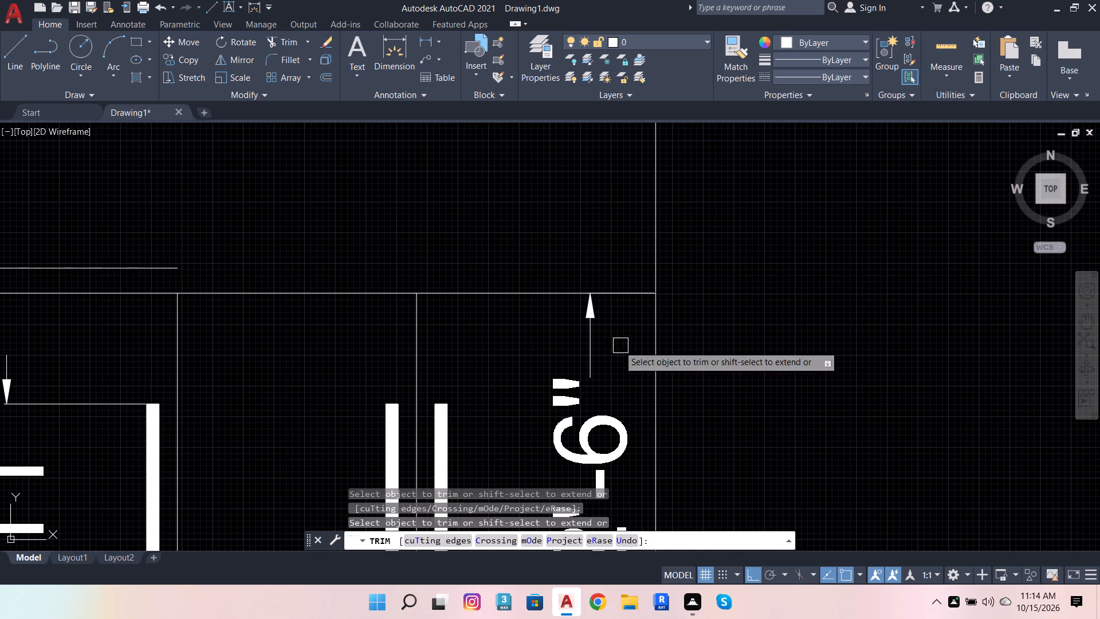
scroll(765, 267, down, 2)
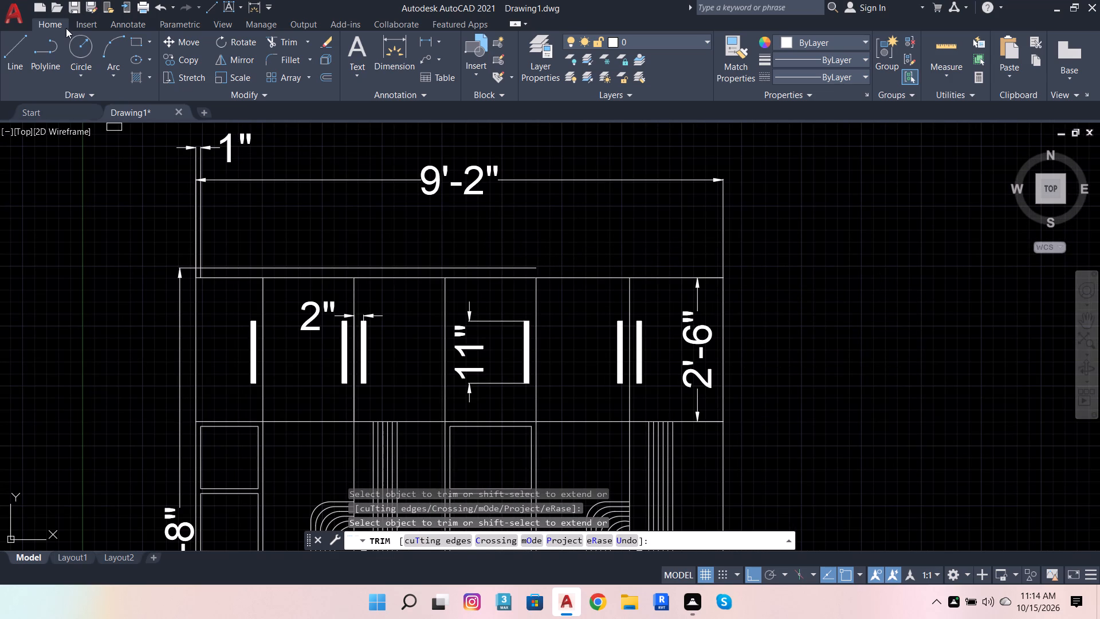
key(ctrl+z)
Extend the wardrobe's right edge up to the uppermost line and trim off the line's overhang beyond it.
scroll(349, 112, down, 3)
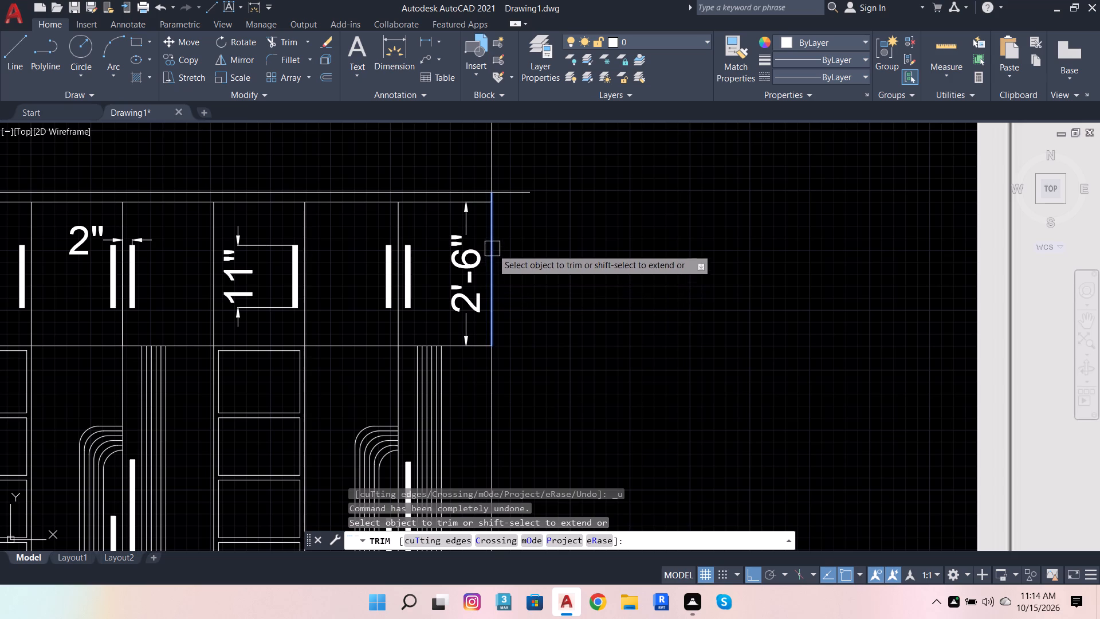
shift+click(492, 249)
click(509, 187)
Extend the wardrobe's left edge up to the uppermost line to close the top strip.
scroll(614, 221, down, 3)
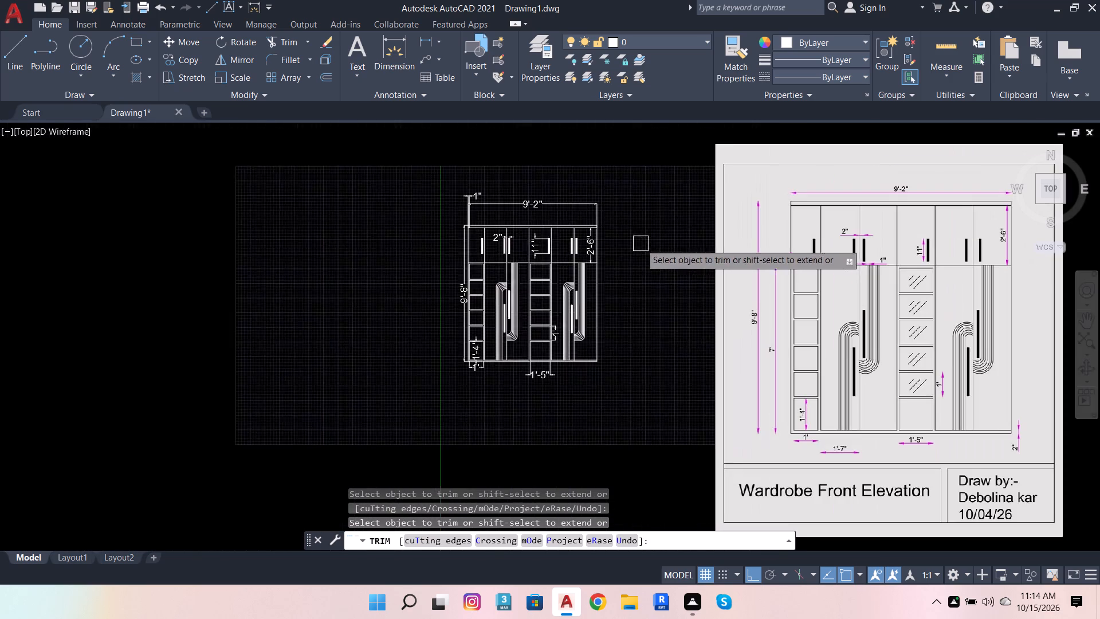
scroll(455, 230, up, 3)
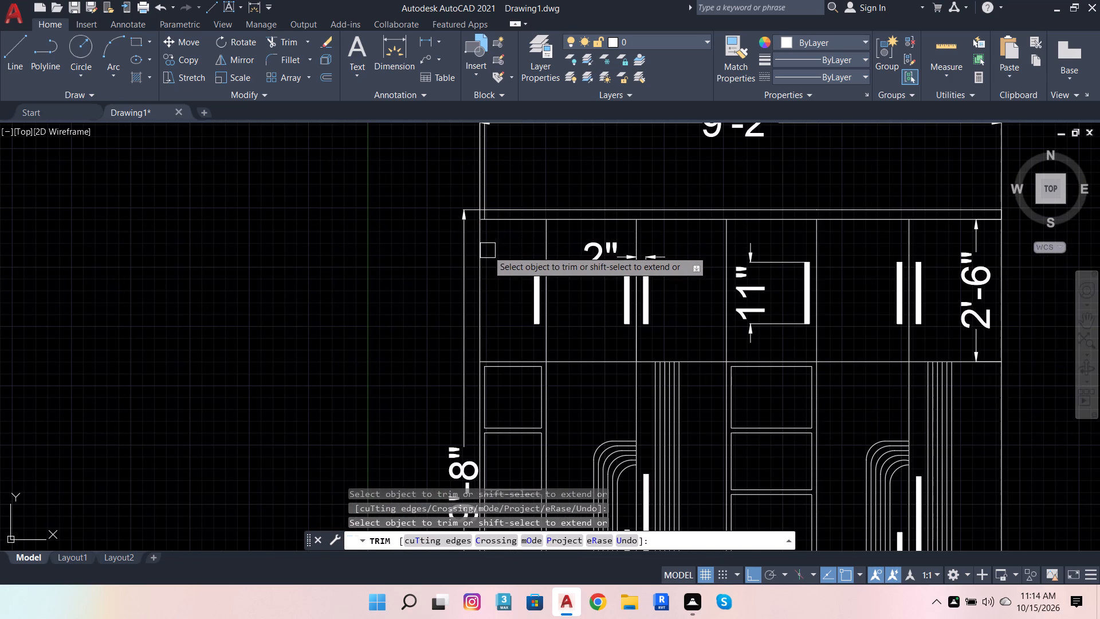
shift+click(484, 254)
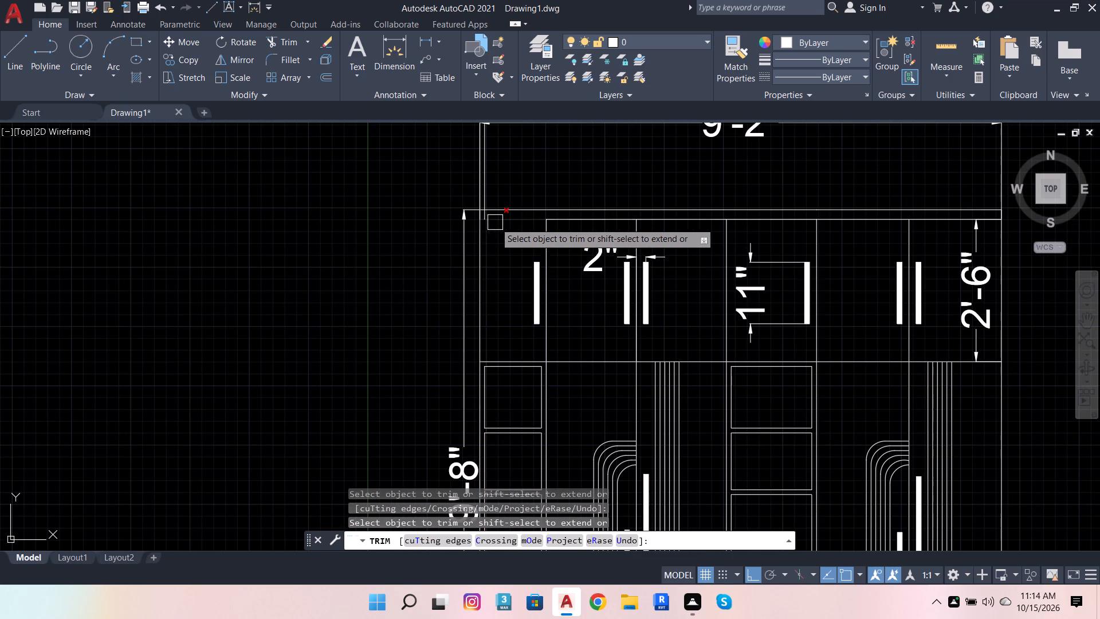
scroll(519, 214, down, 2)
key(Escape)
key(Escape)
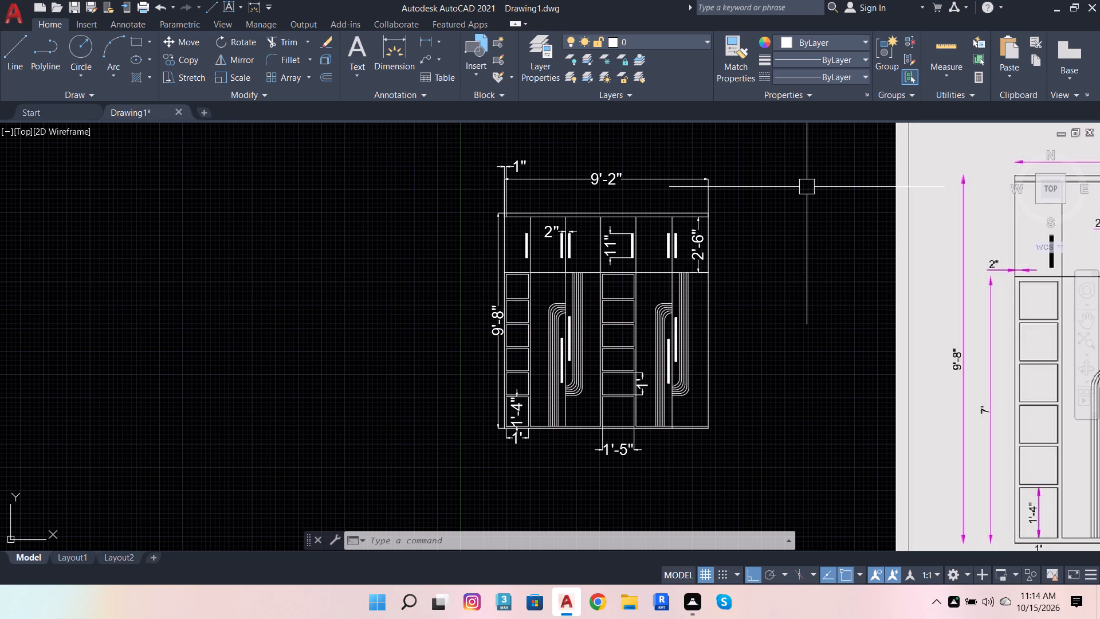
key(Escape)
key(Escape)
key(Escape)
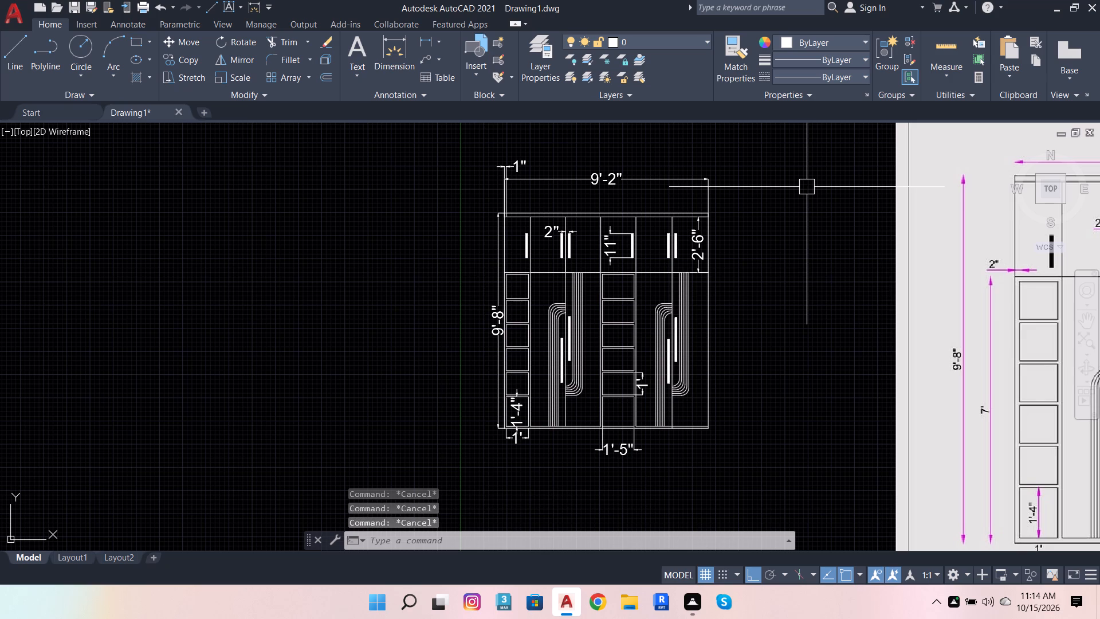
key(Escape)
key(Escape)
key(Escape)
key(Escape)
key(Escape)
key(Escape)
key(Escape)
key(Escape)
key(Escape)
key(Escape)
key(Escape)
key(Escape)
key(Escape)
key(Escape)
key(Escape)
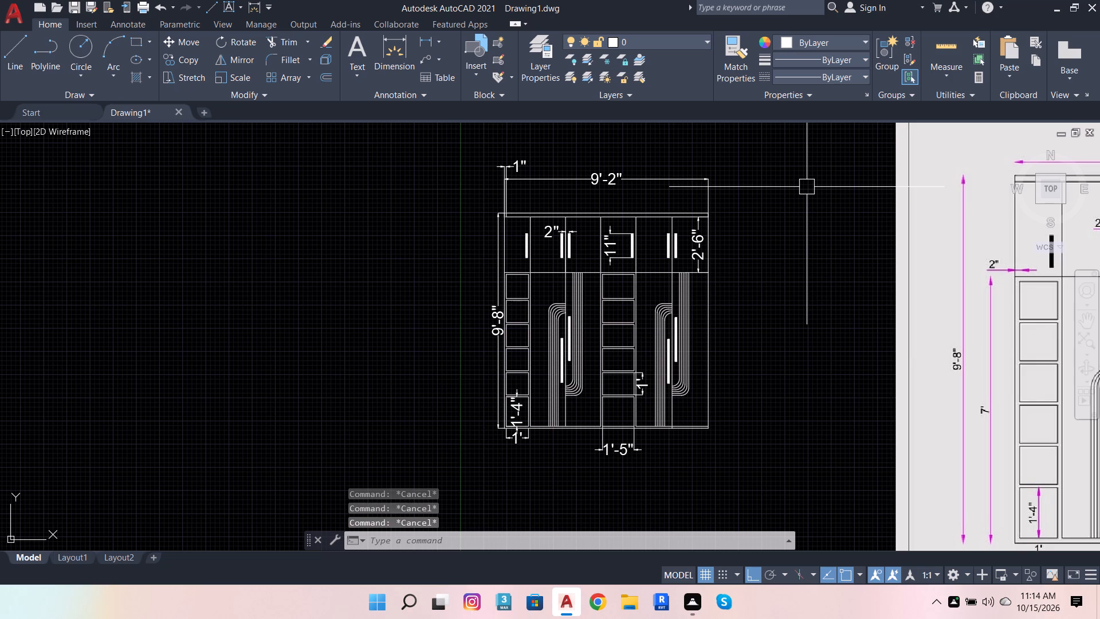
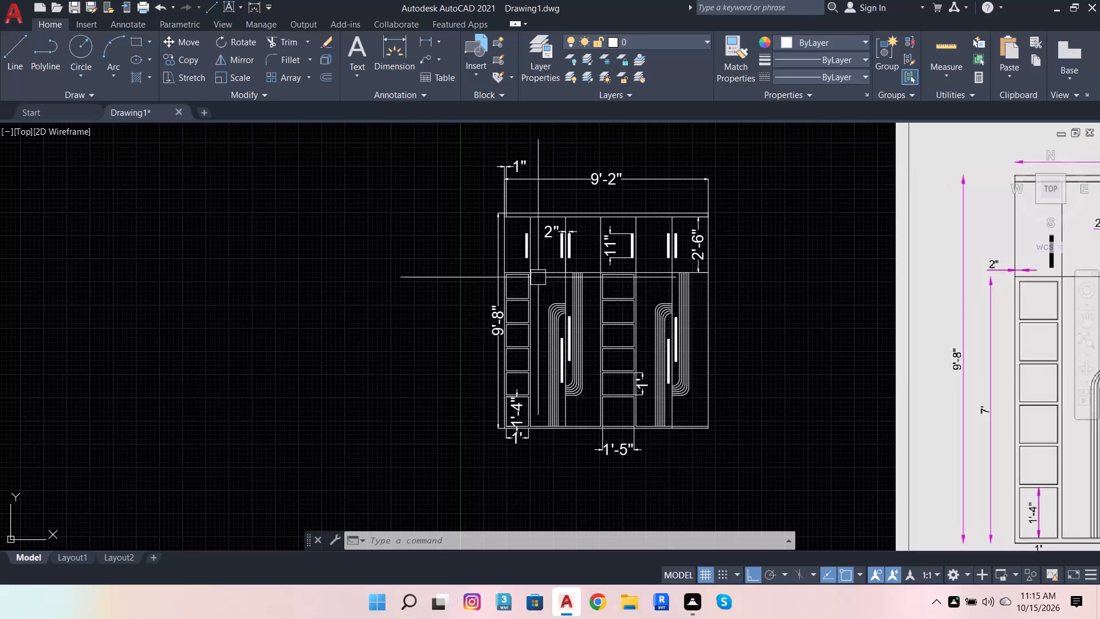
Set the Standard dimension style's text height to 4" and make the style current.
scroll(544, 271, down, 2)
scroll(557, 296, up, 3)
scroll(580, 280, down, 2)
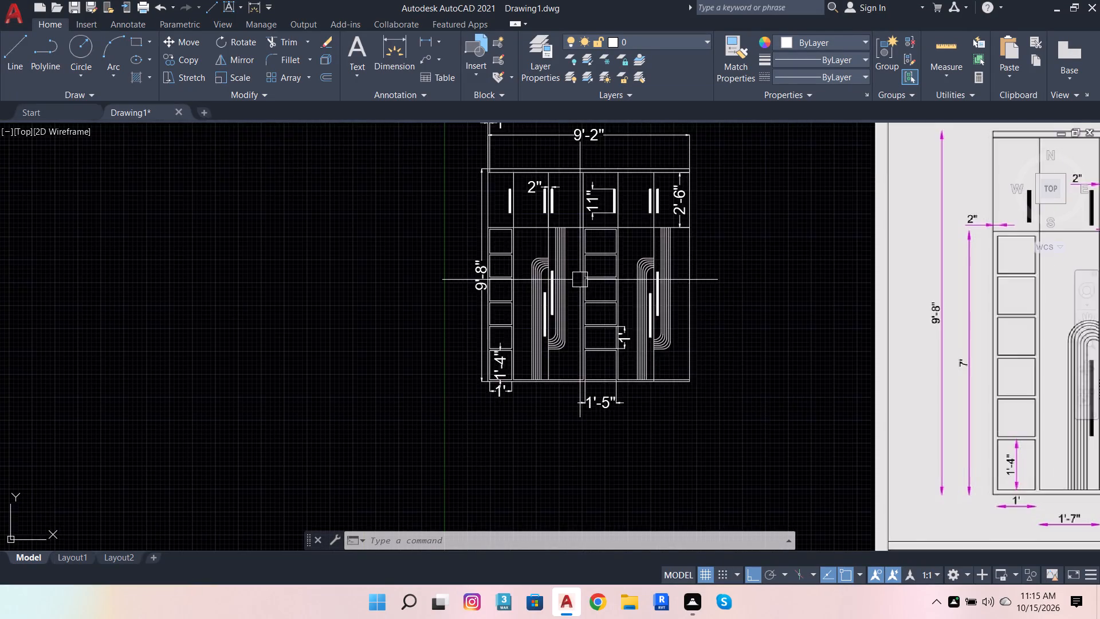
scroll(626, 234, up, 2)
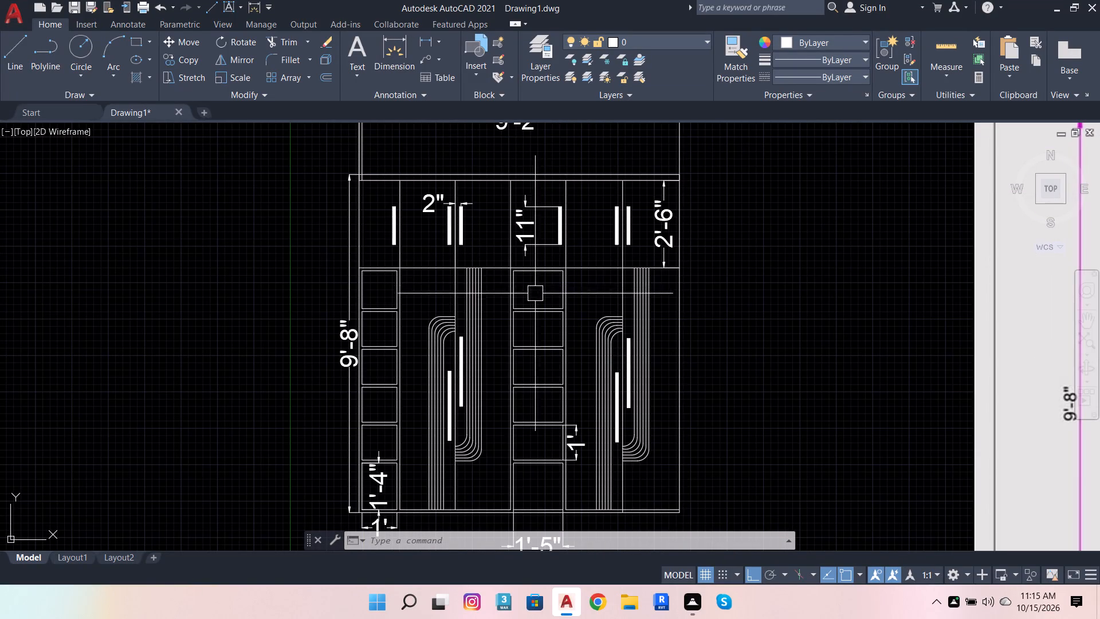
key(d)
key(i)
key(m)
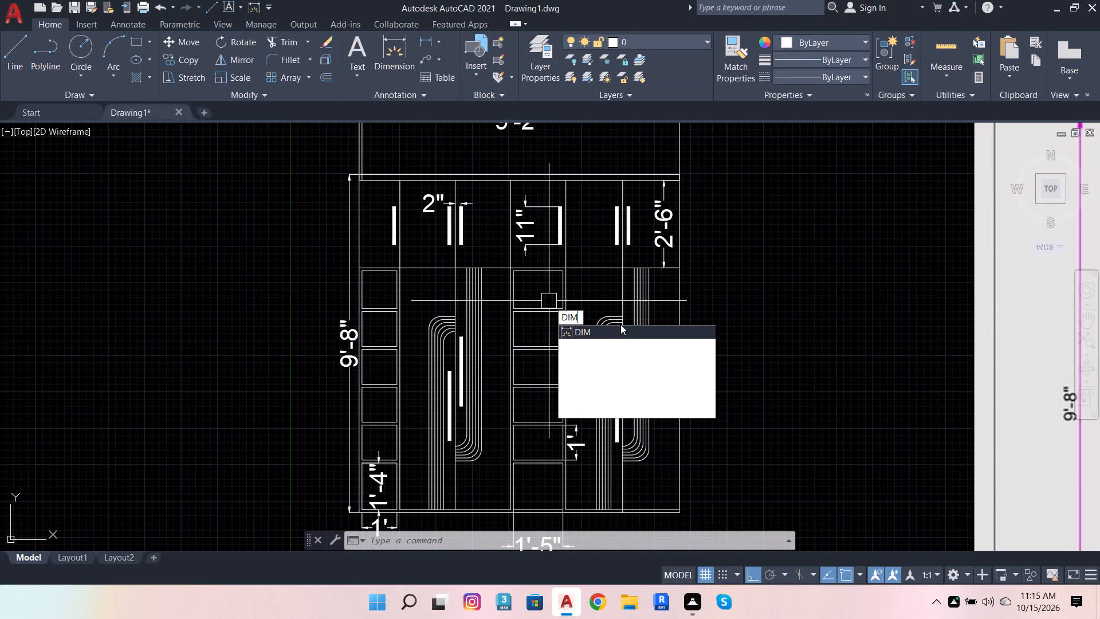
click(626, 345)
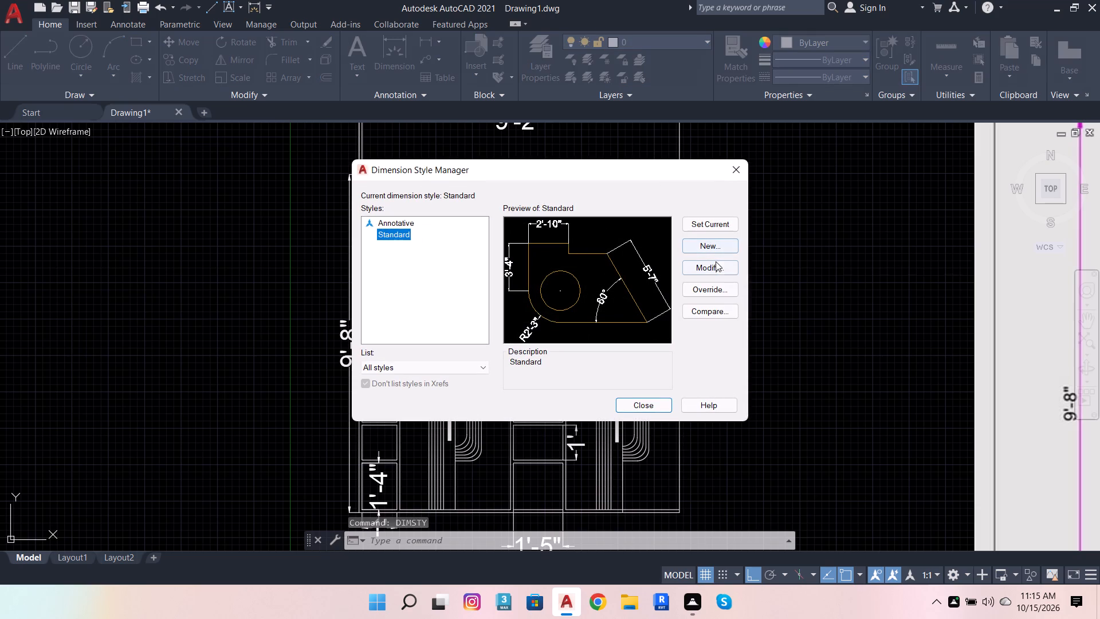
click(716, 264)
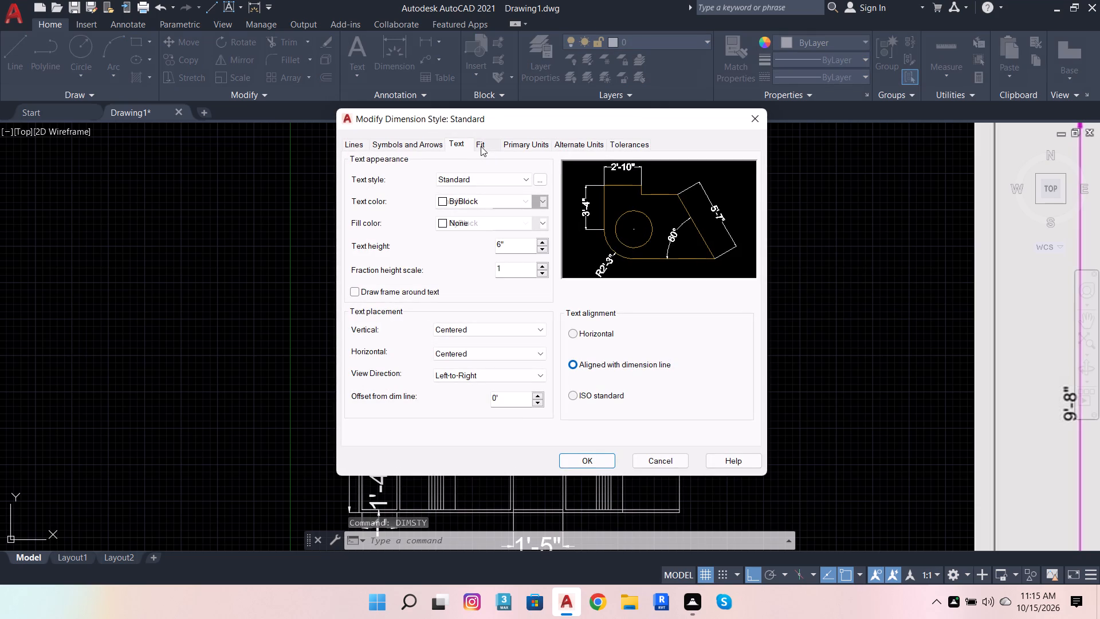
drag(526, 241, 494, 247)
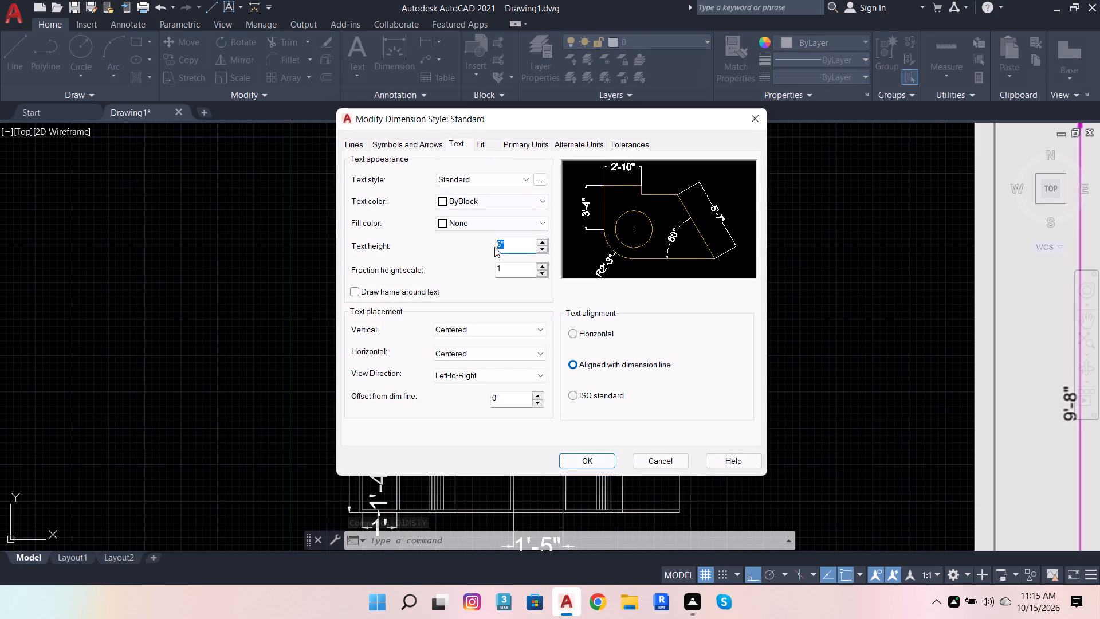
key(4)
key(Return)
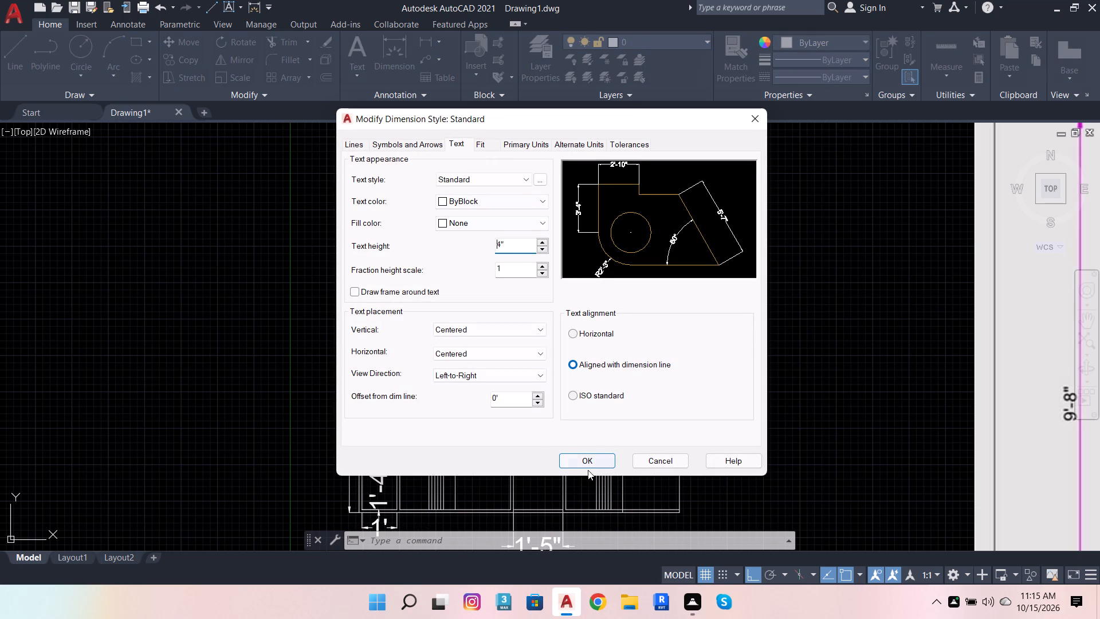
click(587, 462)
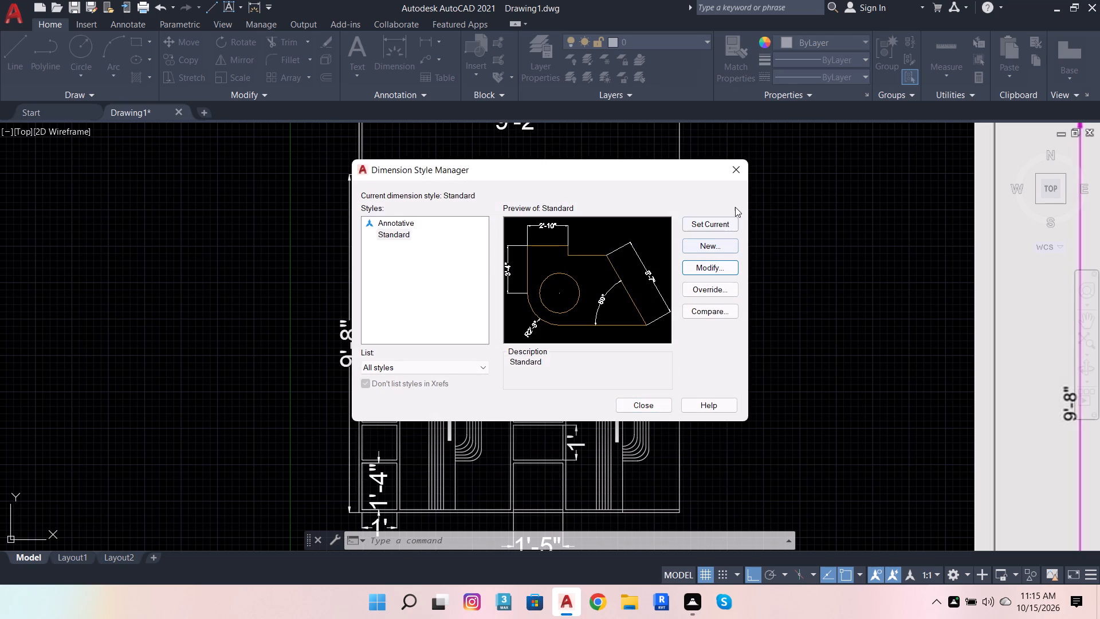
click(729, 221)
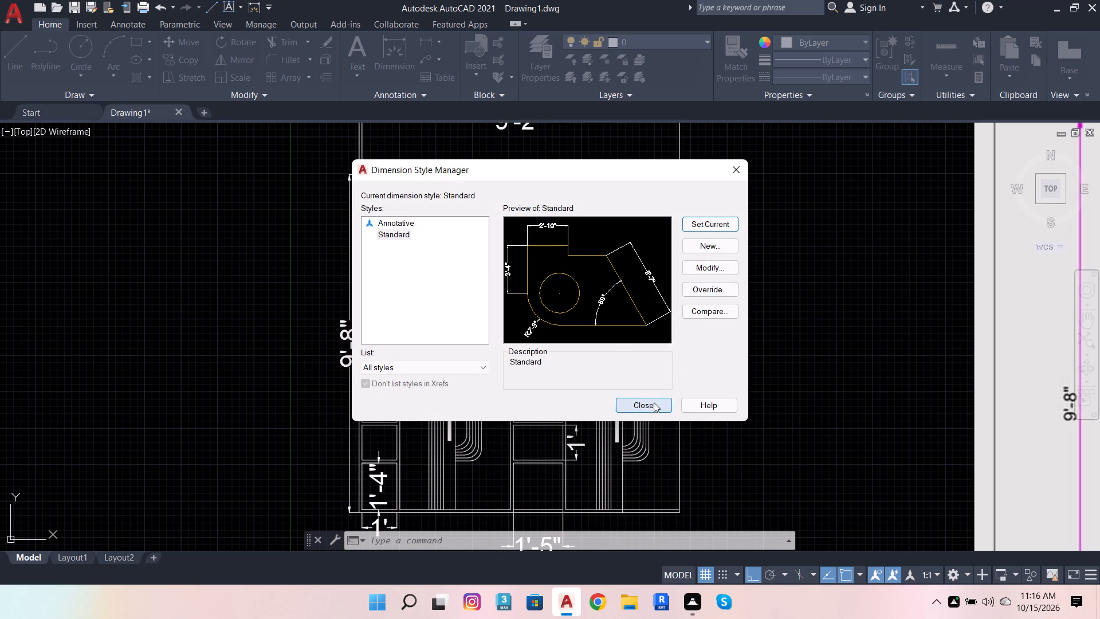
click(654, 402)
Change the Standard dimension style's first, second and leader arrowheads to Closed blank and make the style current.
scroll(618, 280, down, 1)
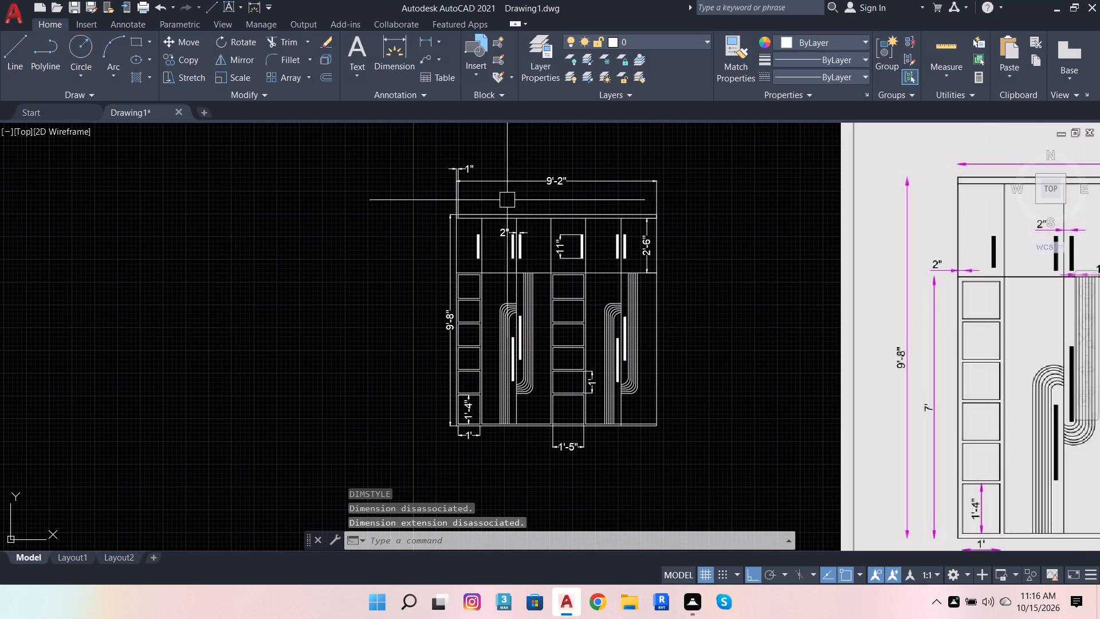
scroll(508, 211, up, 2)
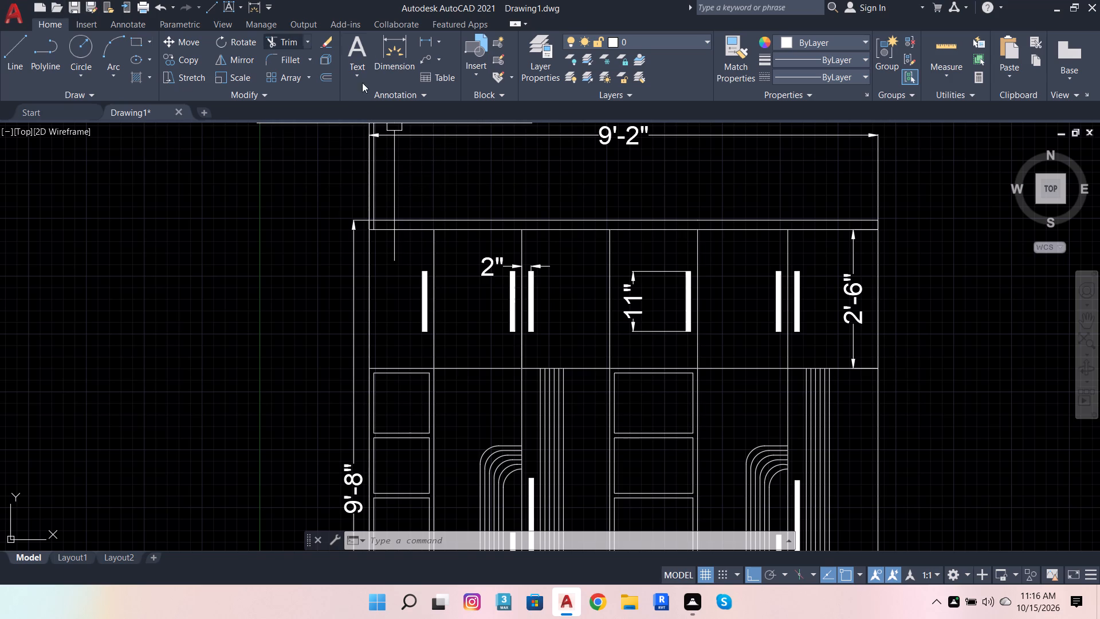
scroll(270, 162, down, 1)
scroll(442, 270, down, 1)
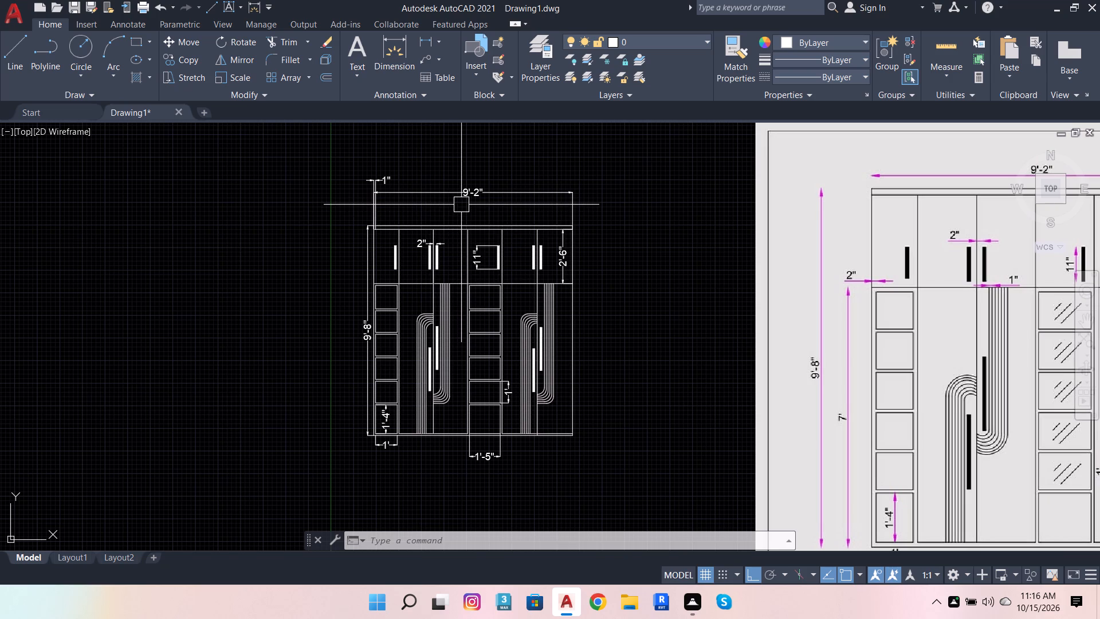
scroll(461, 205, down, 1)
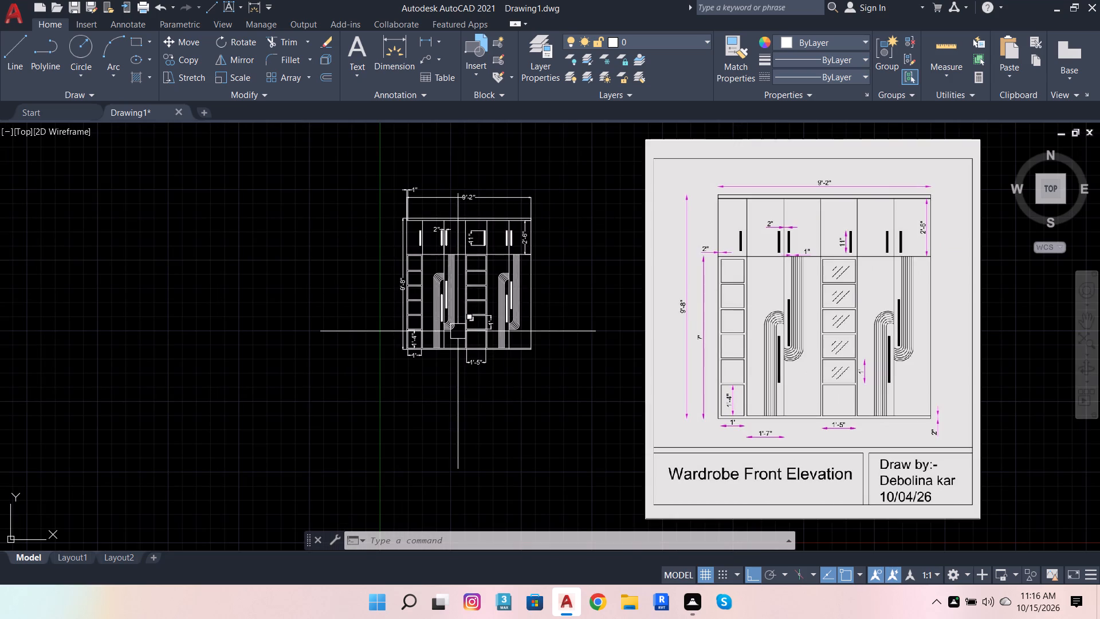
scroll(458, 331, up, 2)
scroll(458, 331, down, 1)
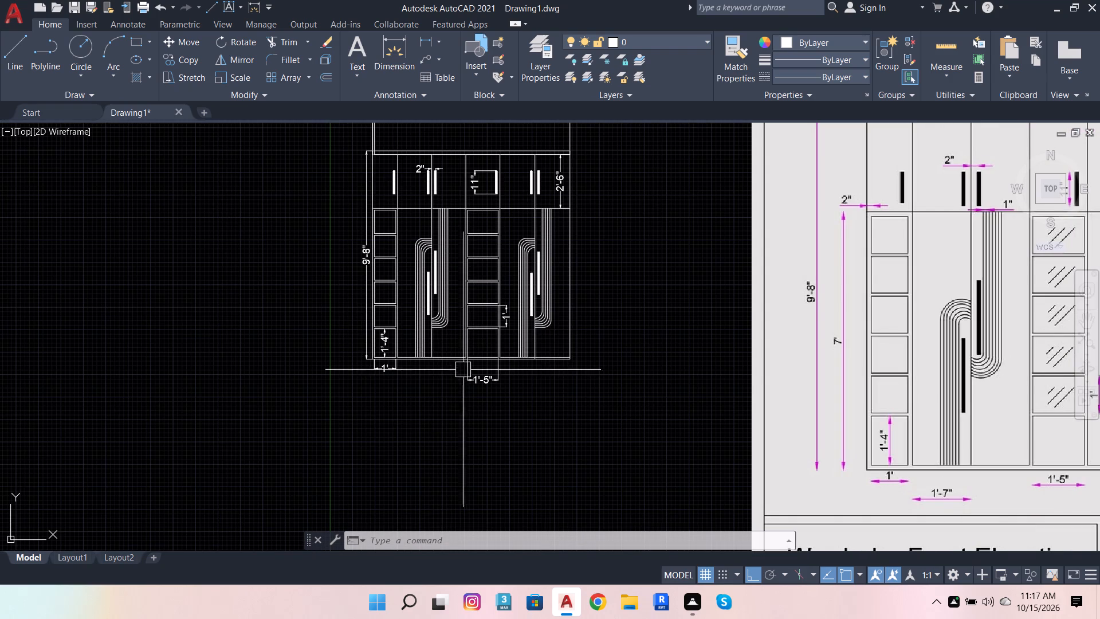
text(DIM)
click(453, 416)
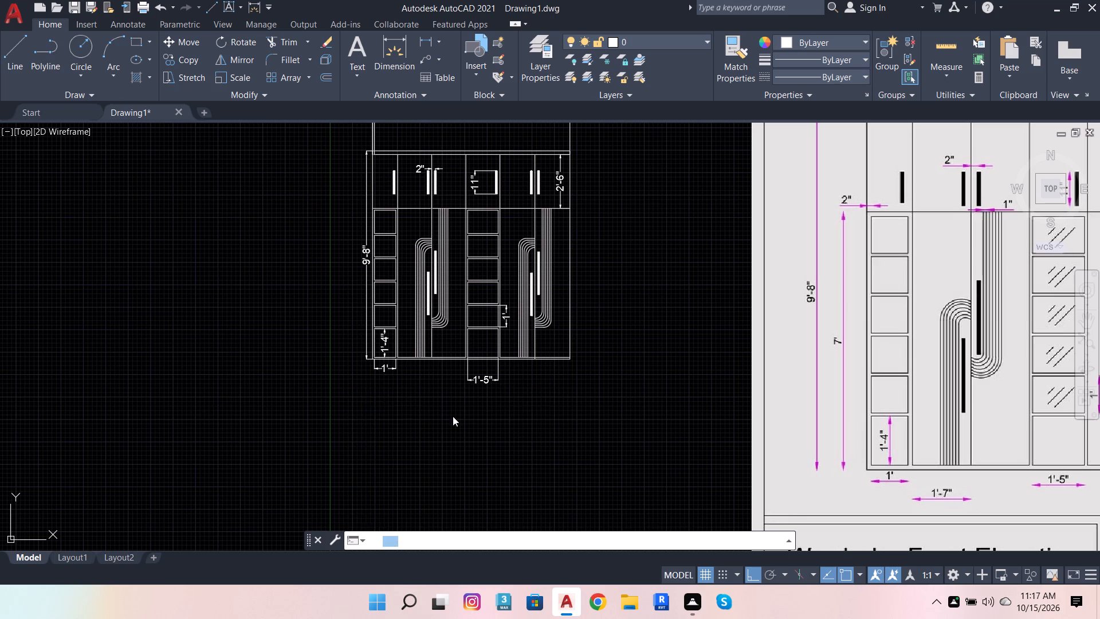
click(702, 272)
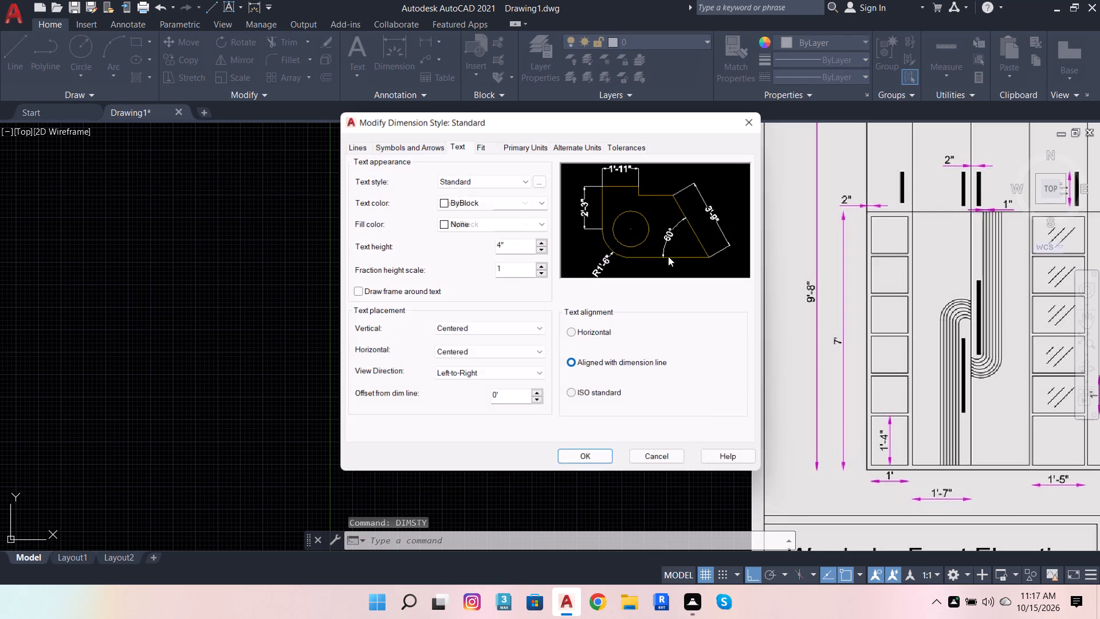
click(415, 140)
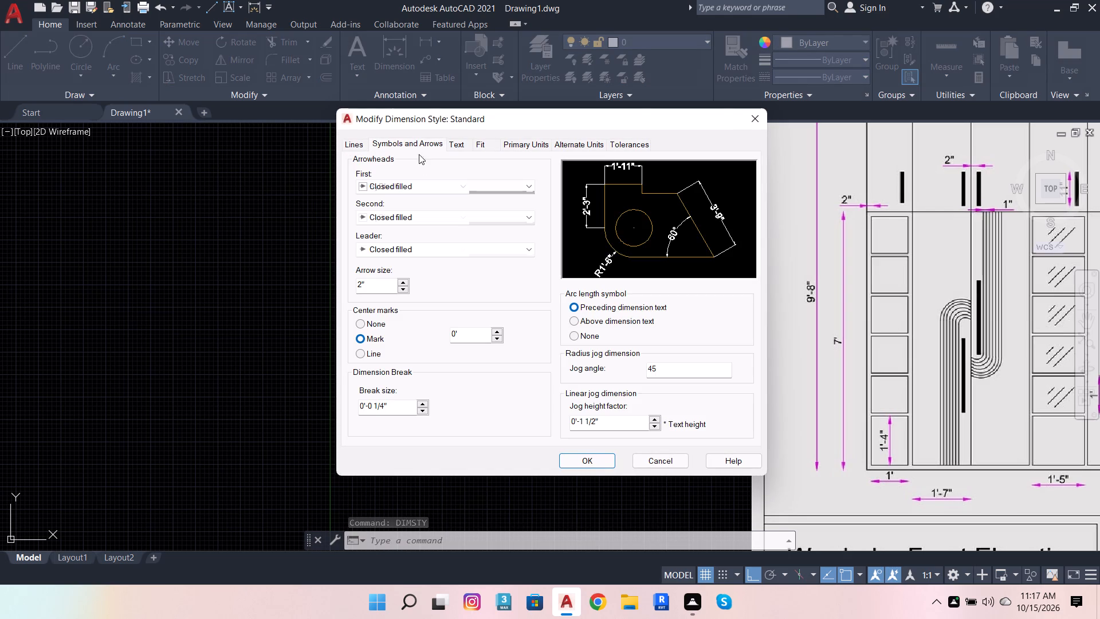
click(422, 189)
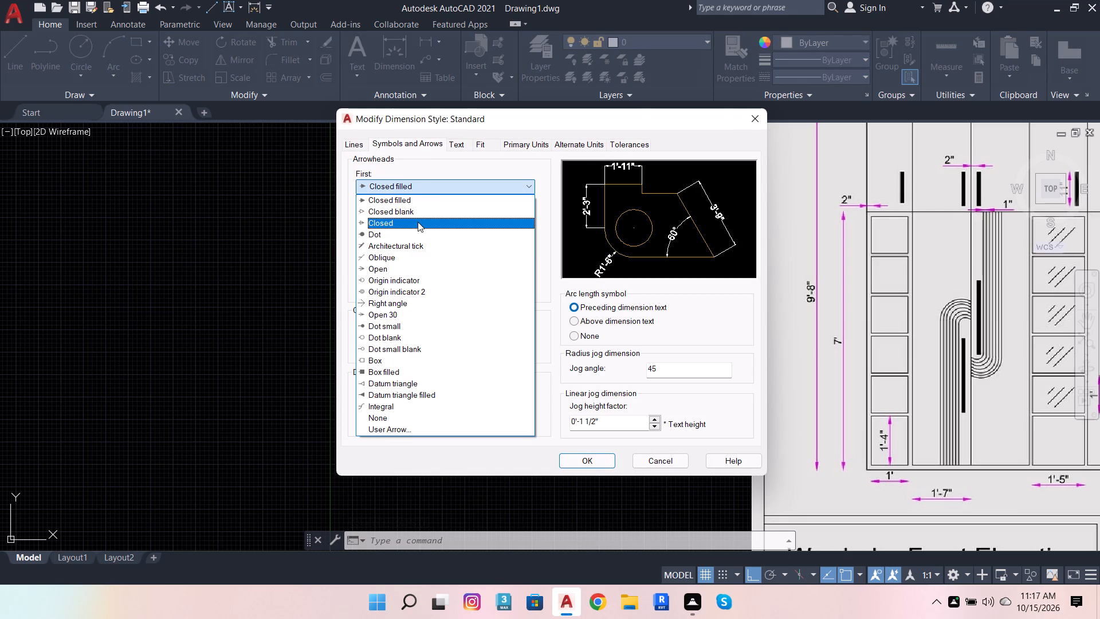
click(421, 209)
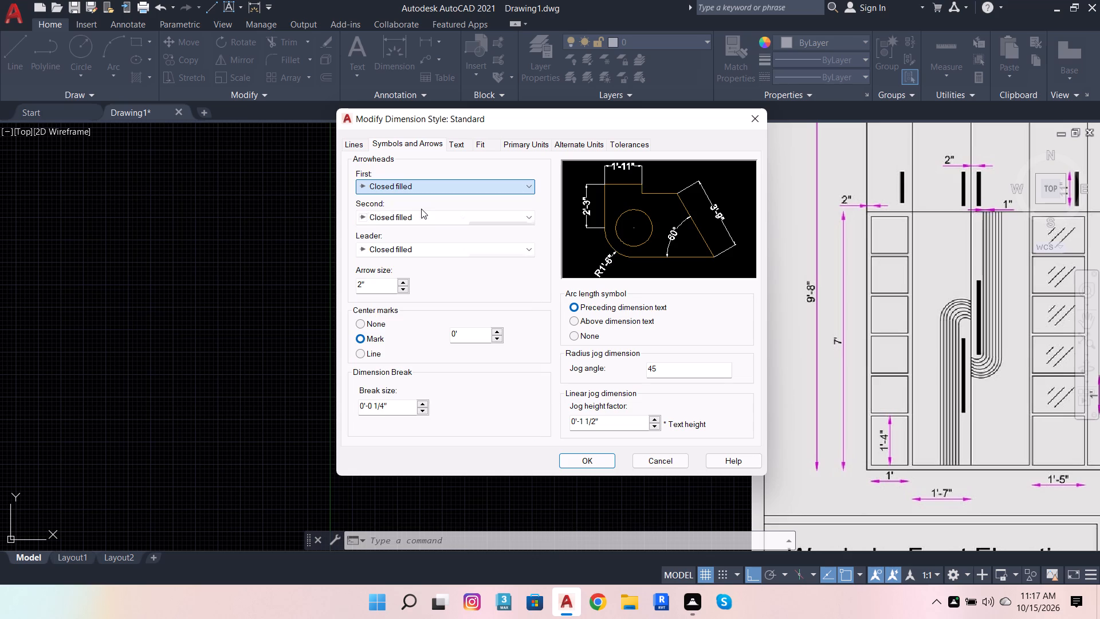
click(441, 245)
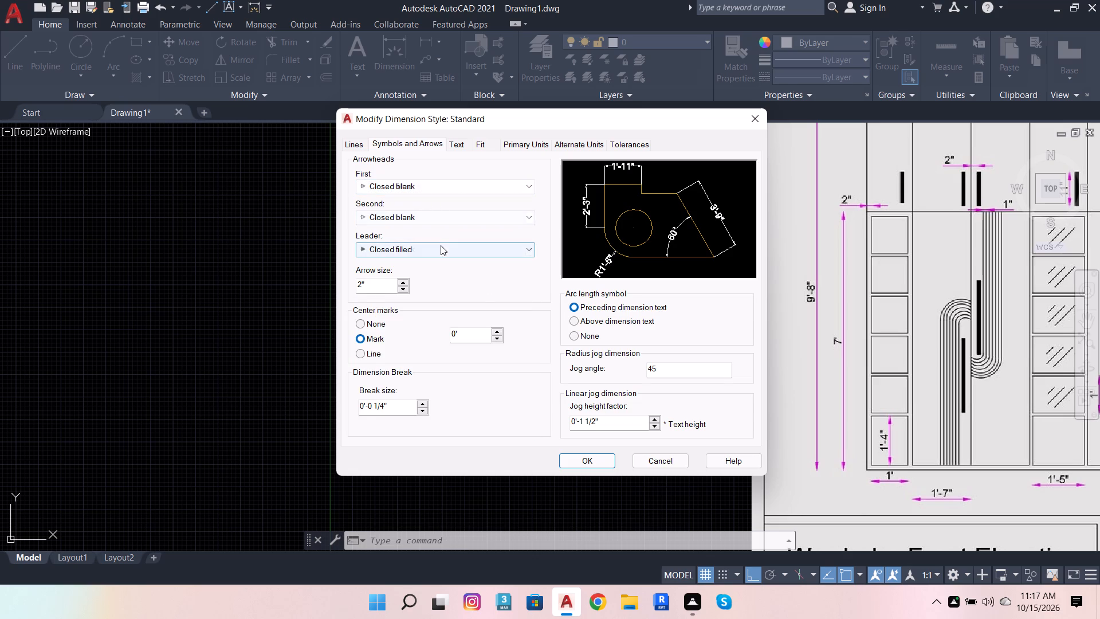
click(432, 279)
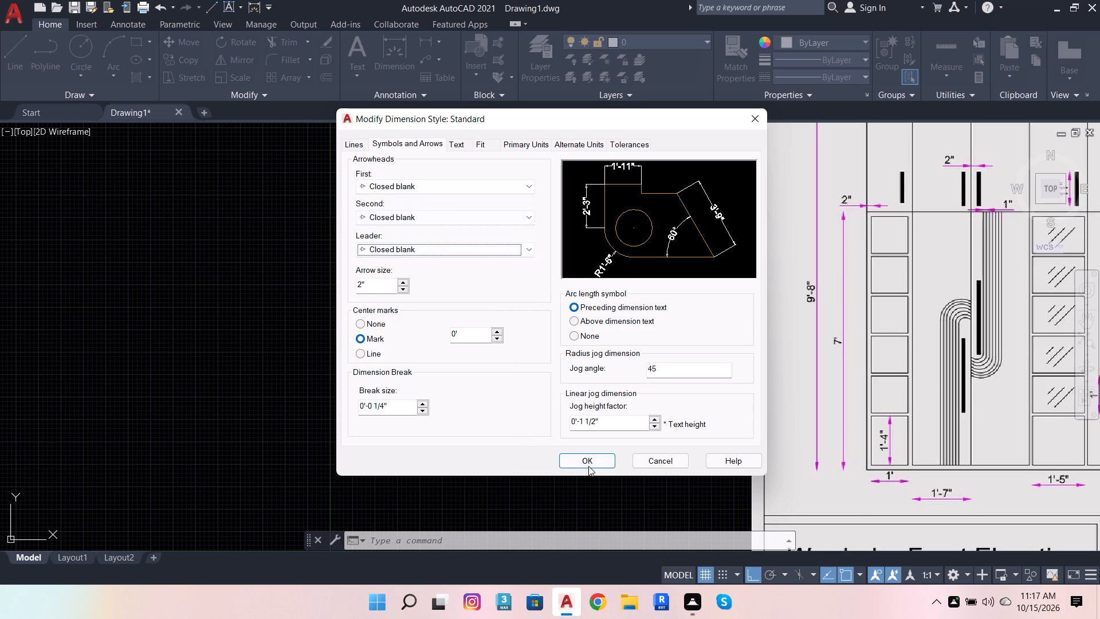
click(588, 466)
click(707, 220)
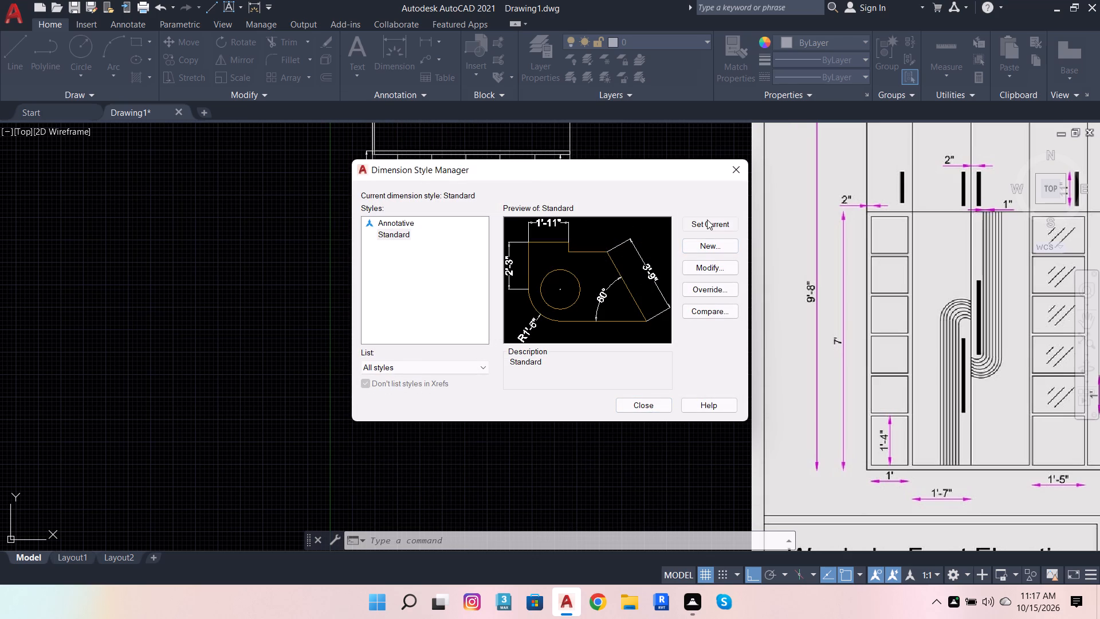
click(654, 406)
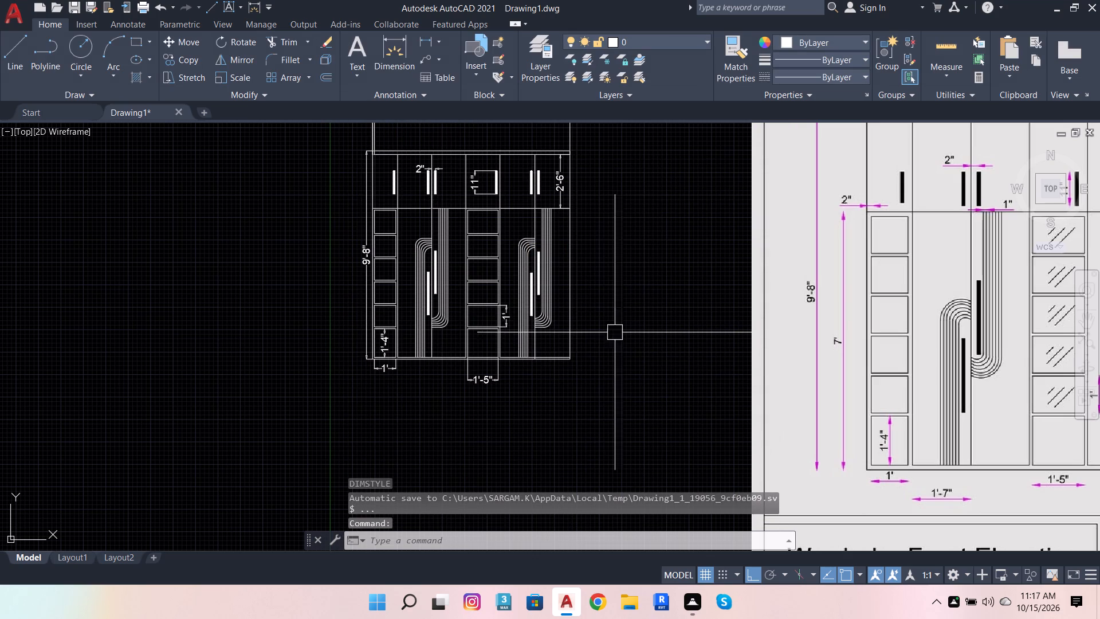
Change the Standard dimension style's first, second and leader arrowheads to Datum triangle filled and make the style current.
scroll(478, 389, up, 5)
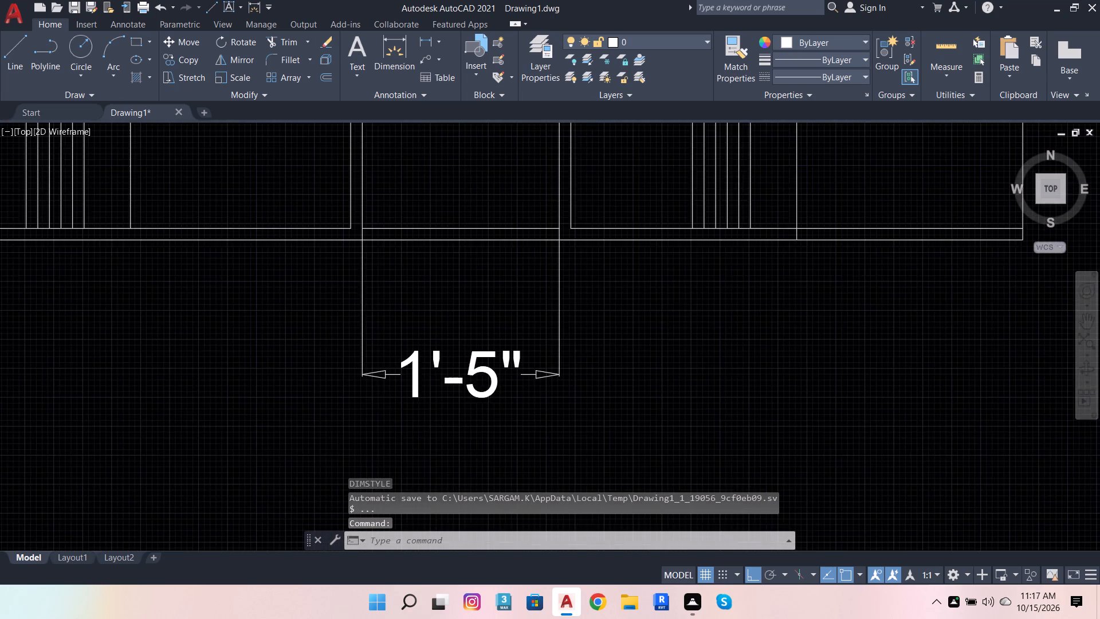
click(362, 540)
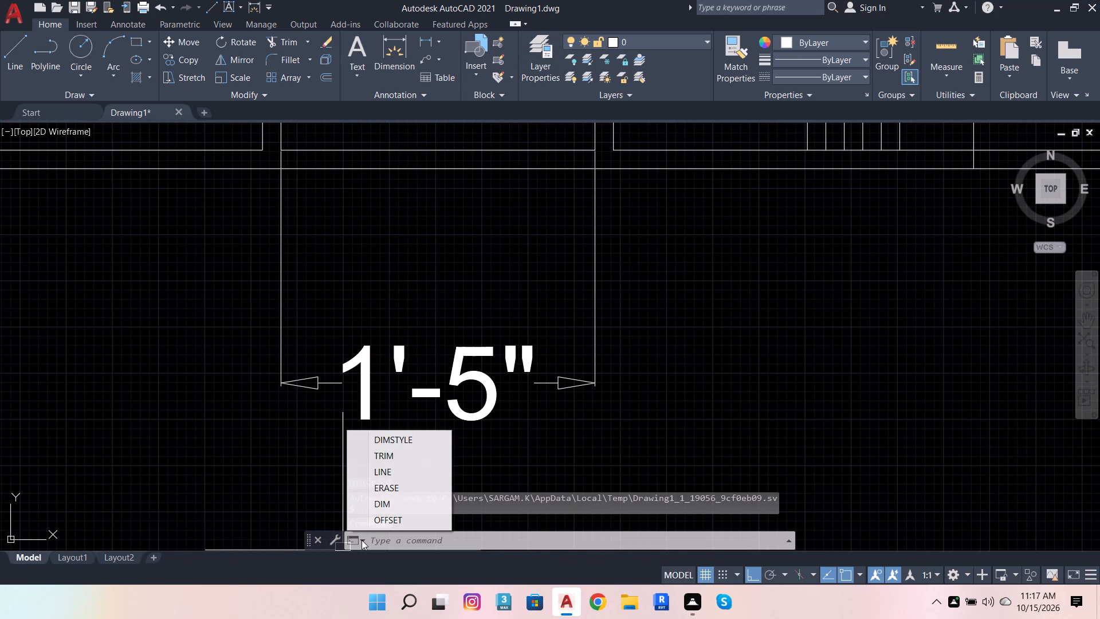
click(411, 440)
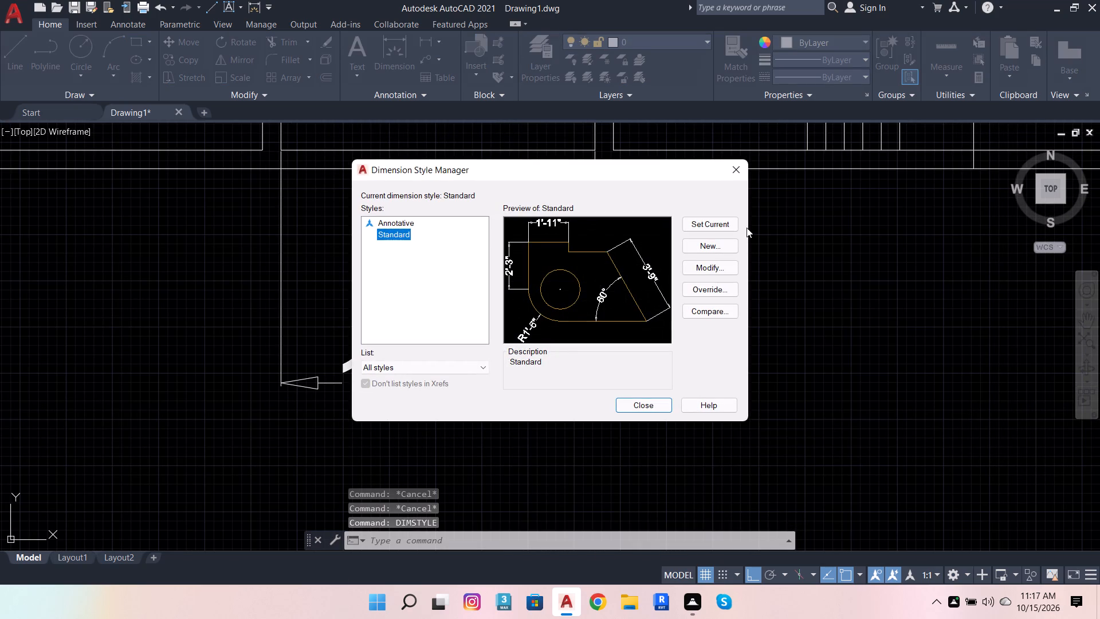
click(694, 273)
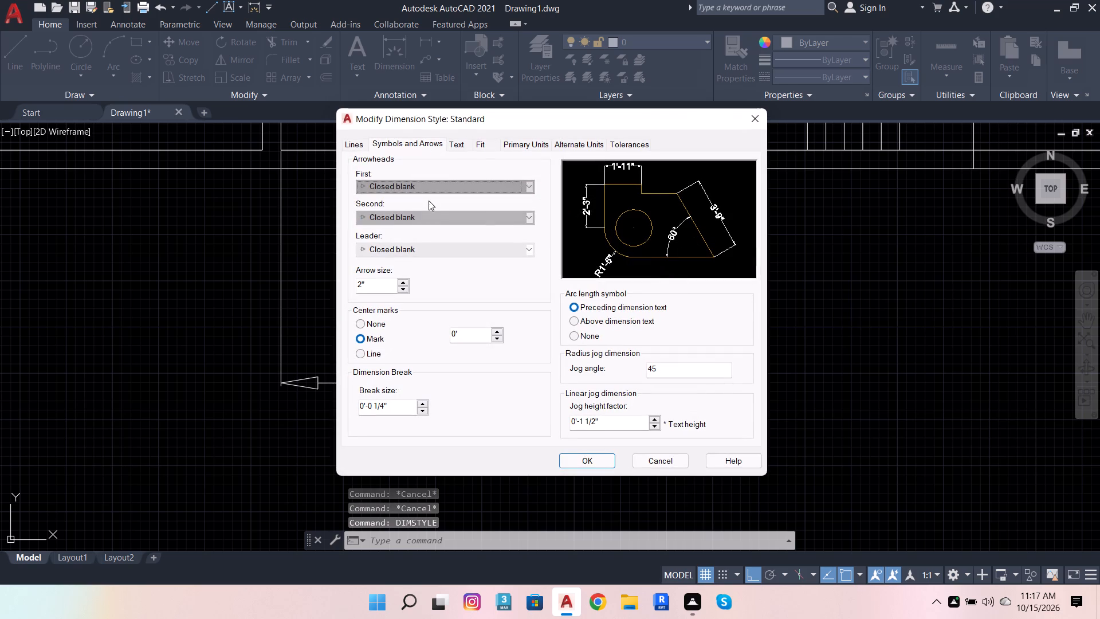
click(462, 177)
click(462, 178)
click(455, 188)
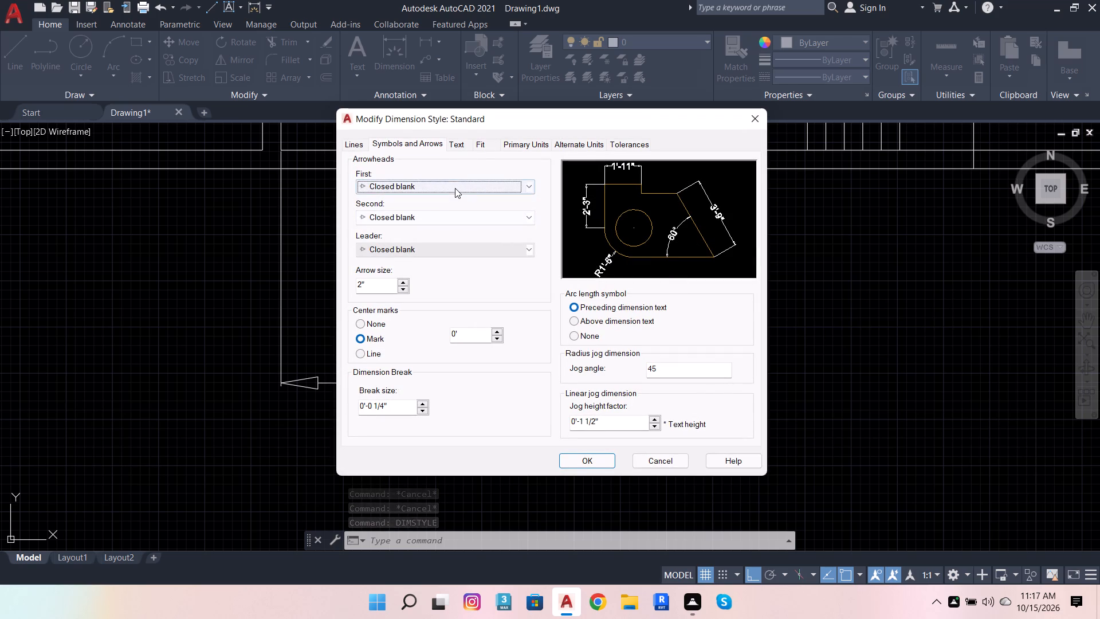
scroll(422, 253, down, 2)
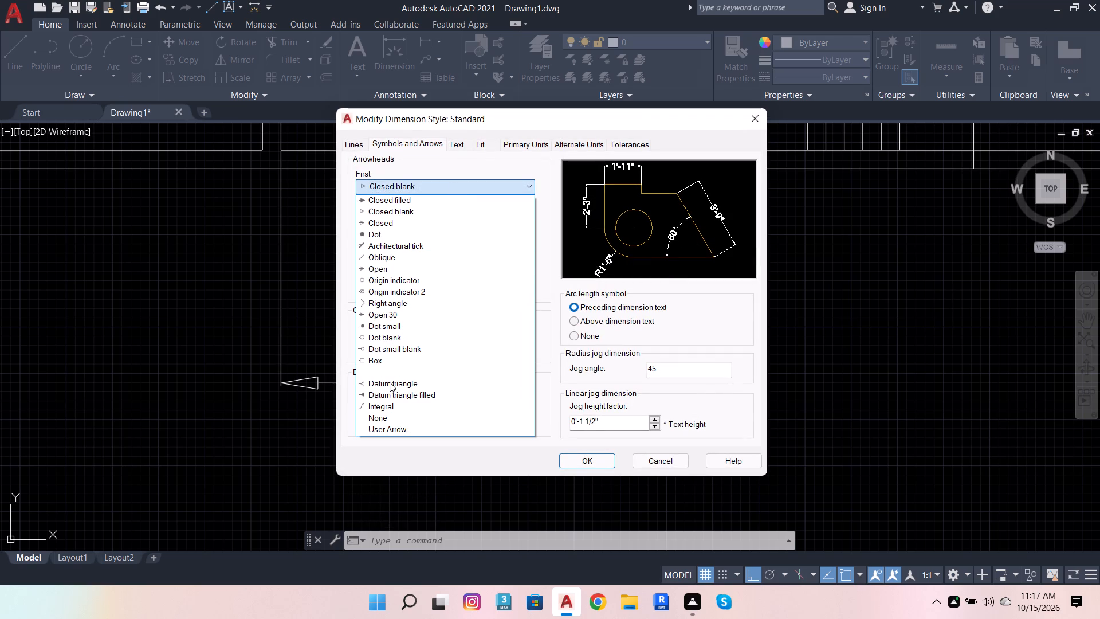
click(373, 398)
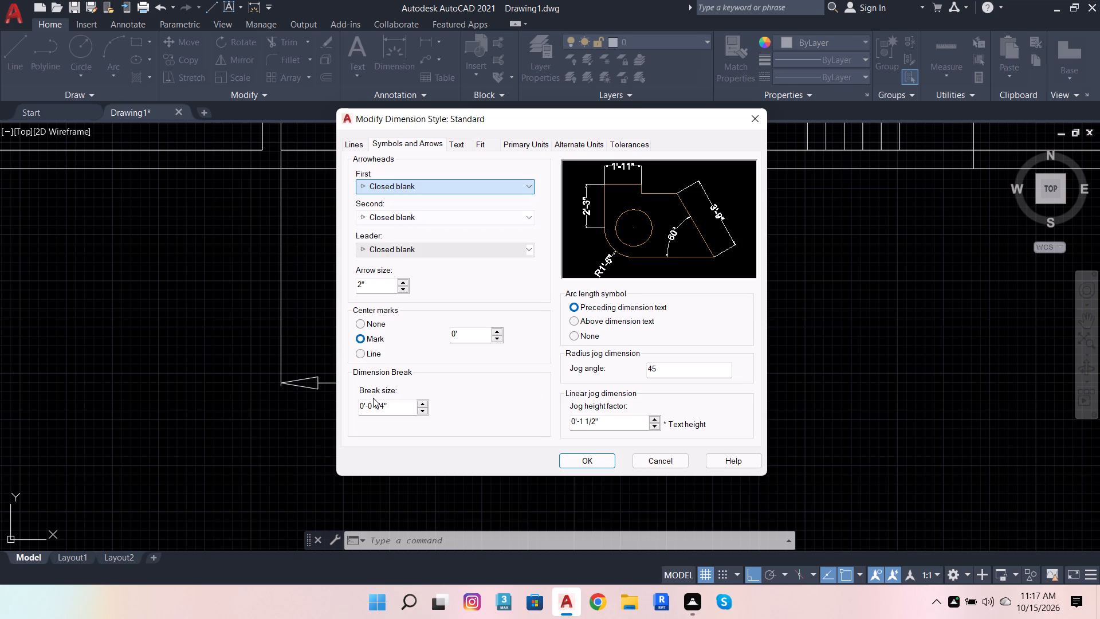
click(391, 251)
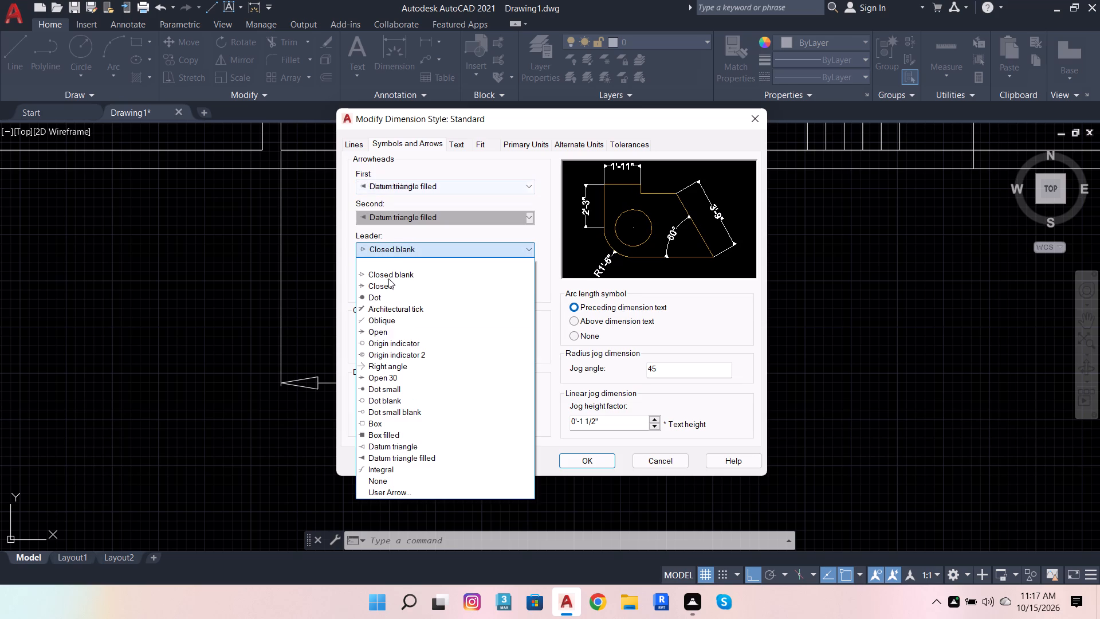
click(395, 458)
click(584, 463)
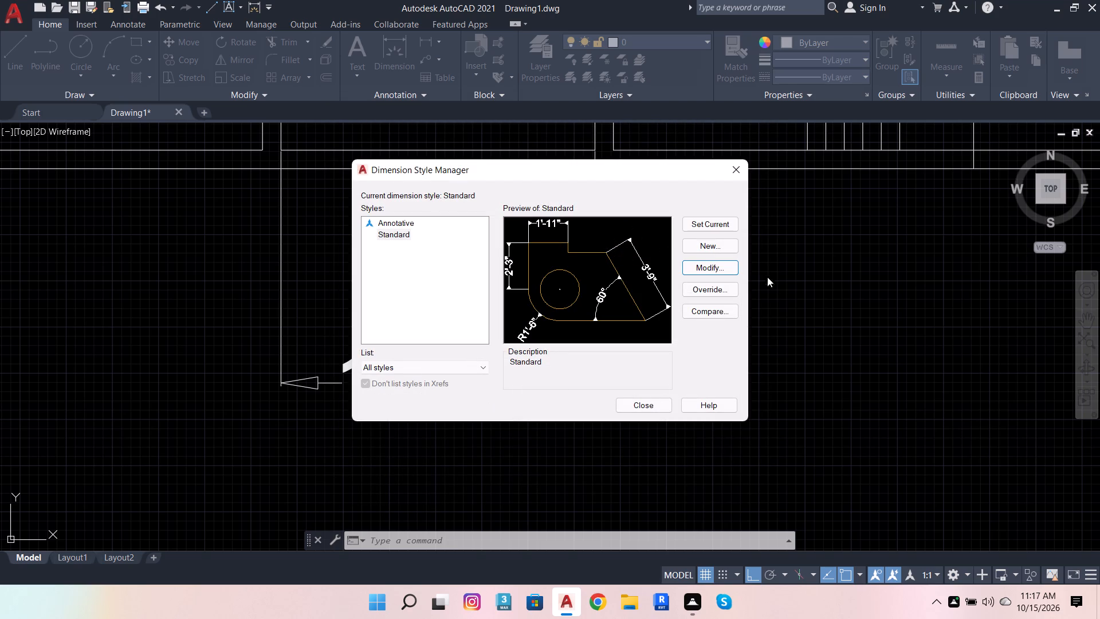
click(718, 226)
click(645, 410)
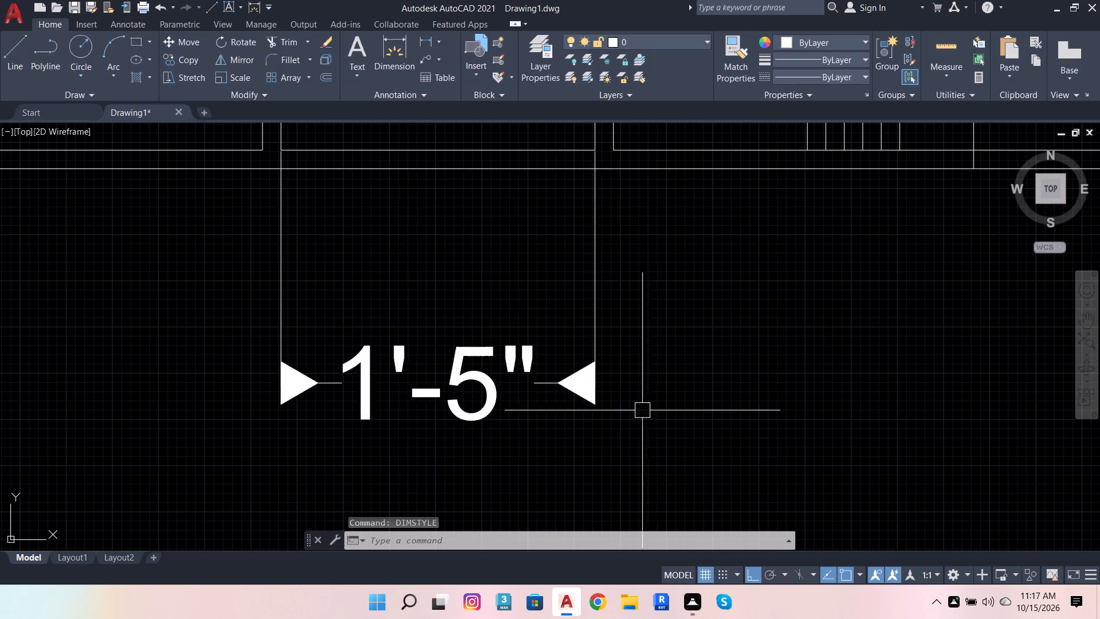
Change the Standard dimension style's first, second and leader arrowheads to Closed filled and make the style current.
scroll(628, 409, down, 3)
scroll(610, 400, up, 2)
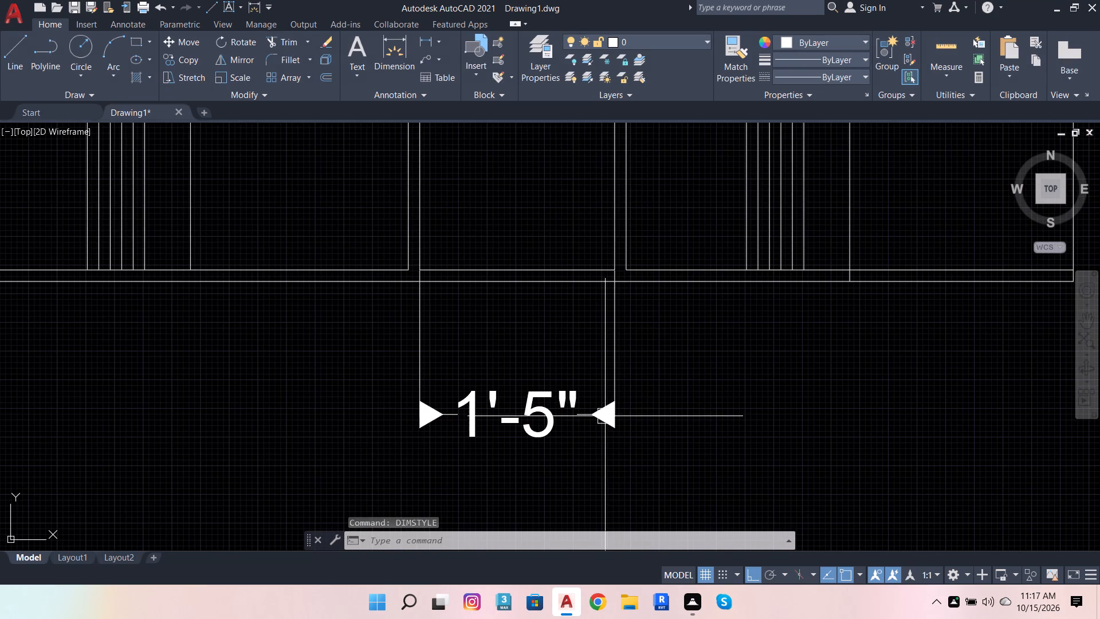
click(360, 537)
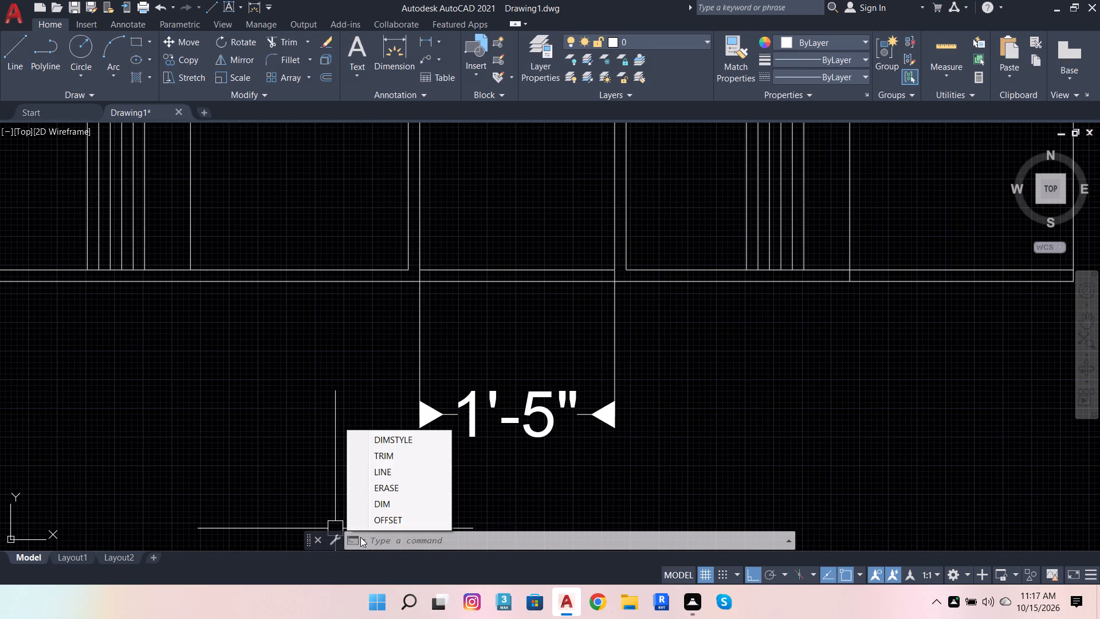
click(390, 440)
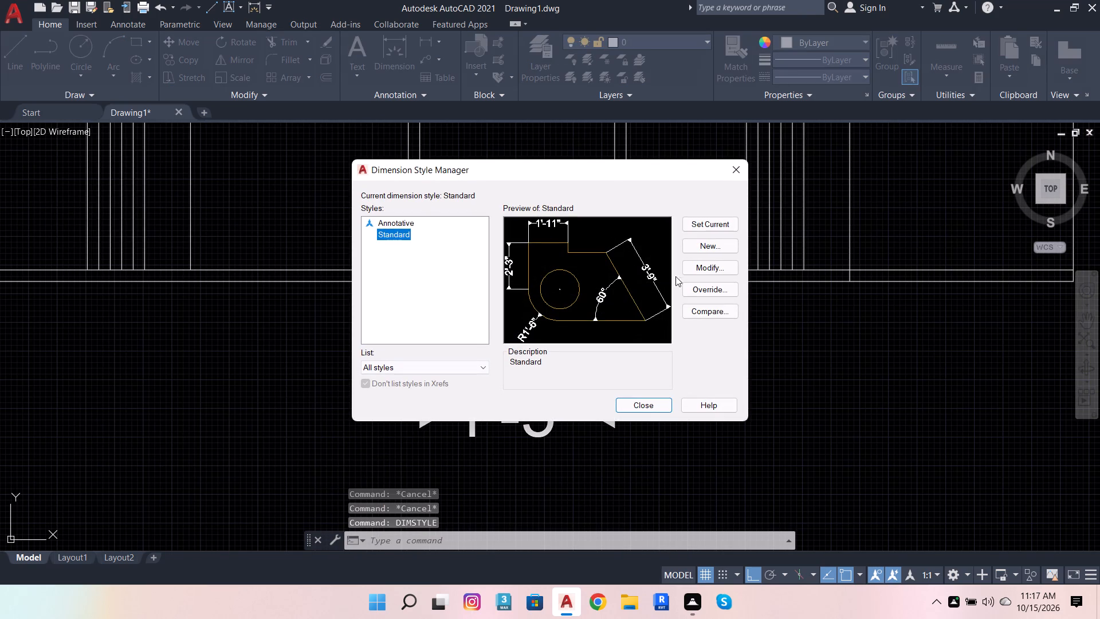
click(697, 266)
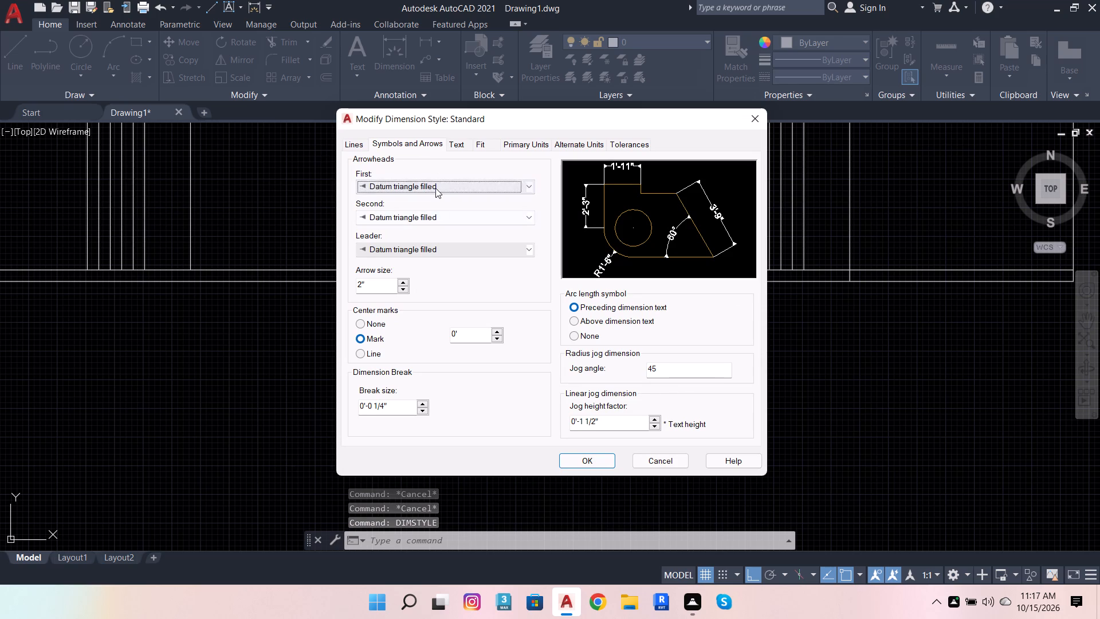
click(435, 188)
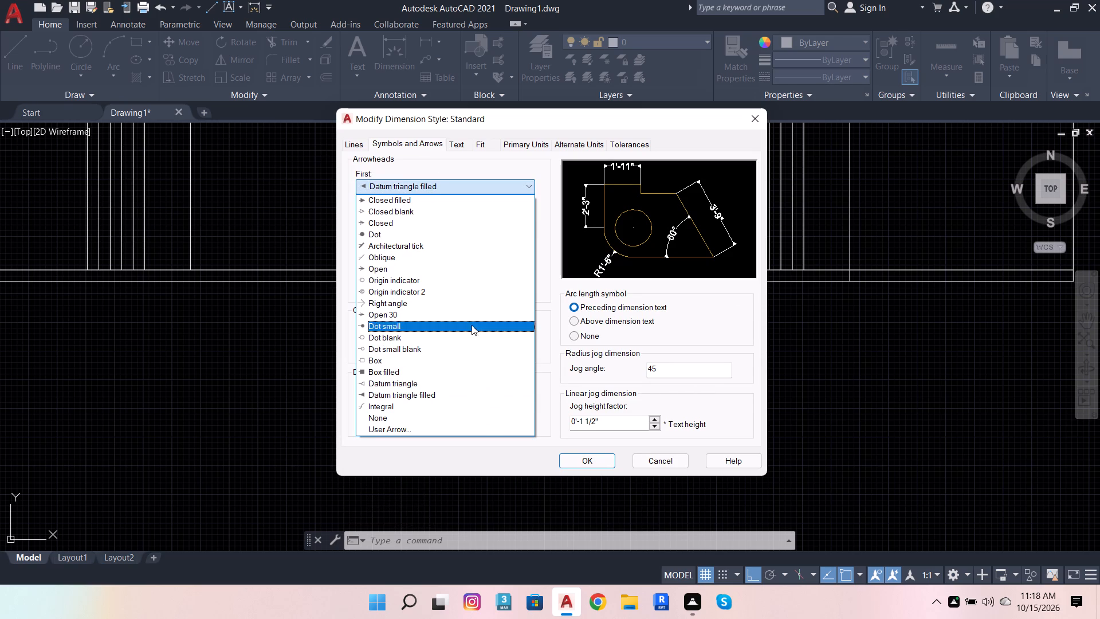
click(423, 194)
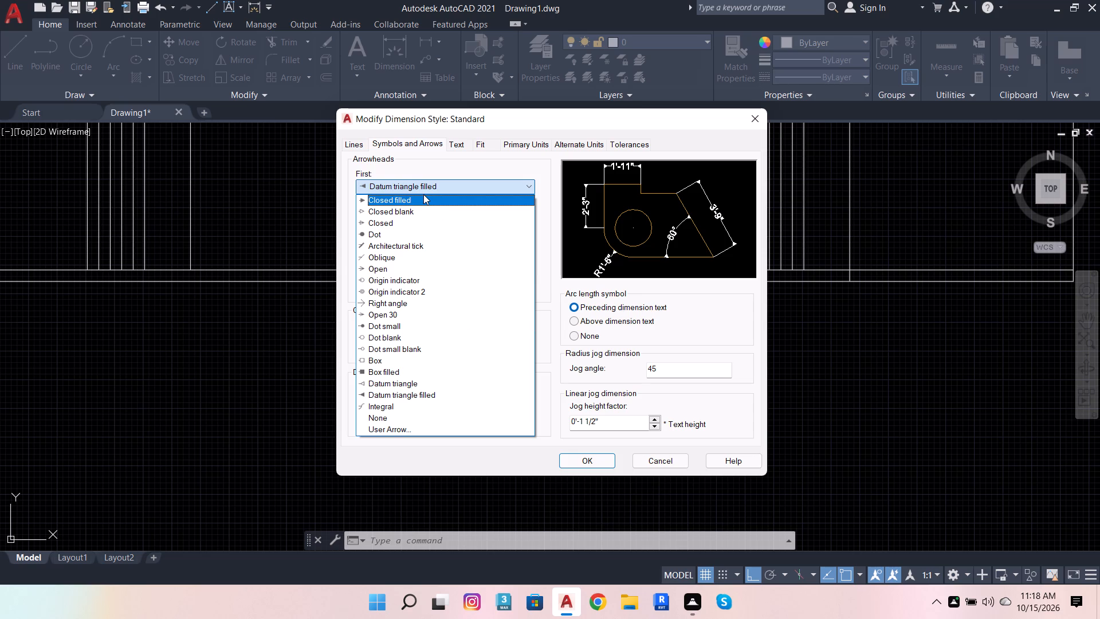
click(421, 197)
click(410, 247)
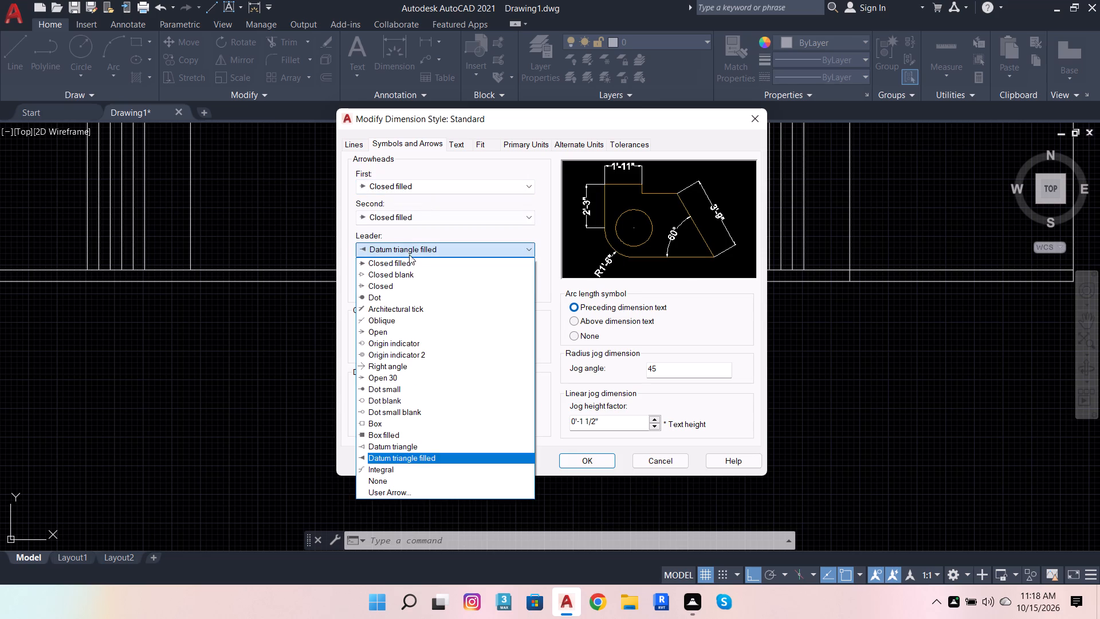
click(410, 260)
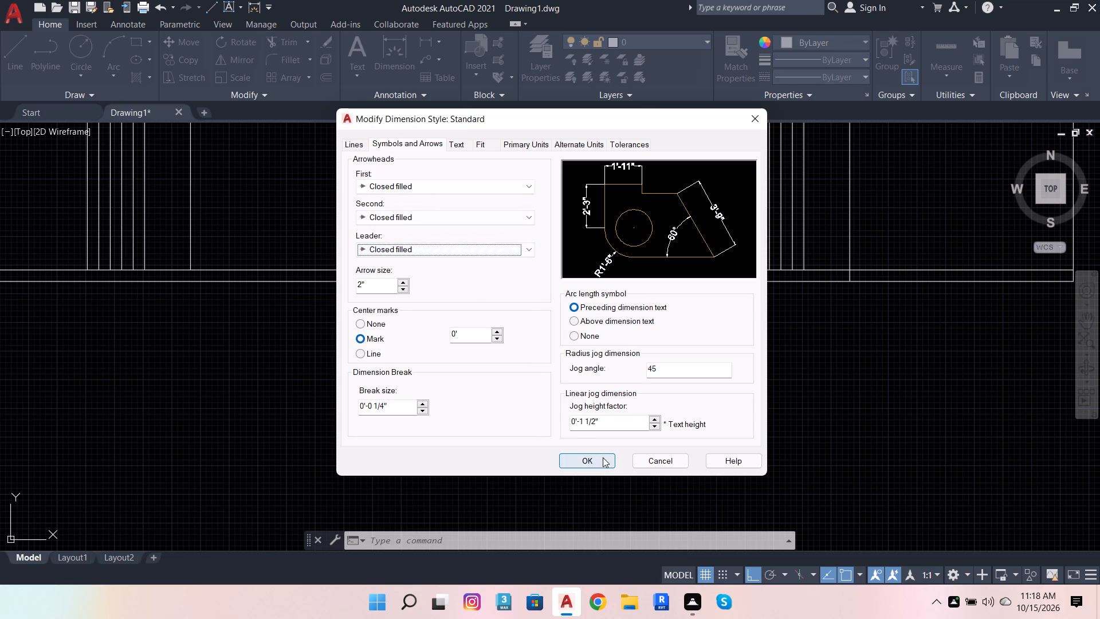
click(603, 457)
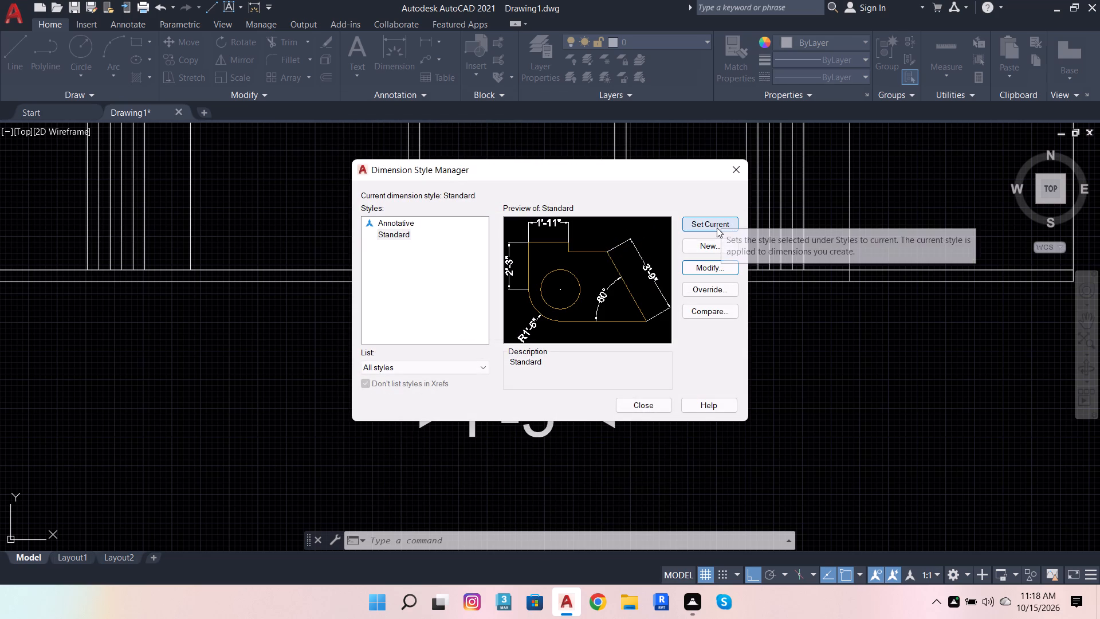
click(717, 228)
click(641, 405)
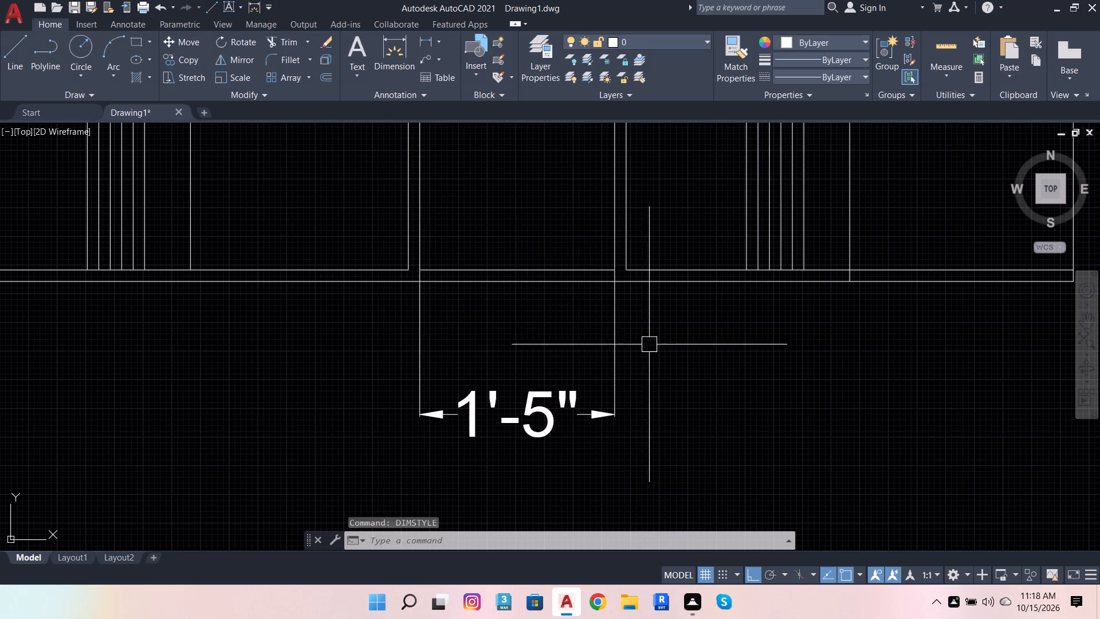
Examine the dimensioned wardrobe elevation against the reference drawing, including the strip along its top edge.
scroll(619, 344, down, 4)
scroll(595, 350, up, 3)
click(647, 346)
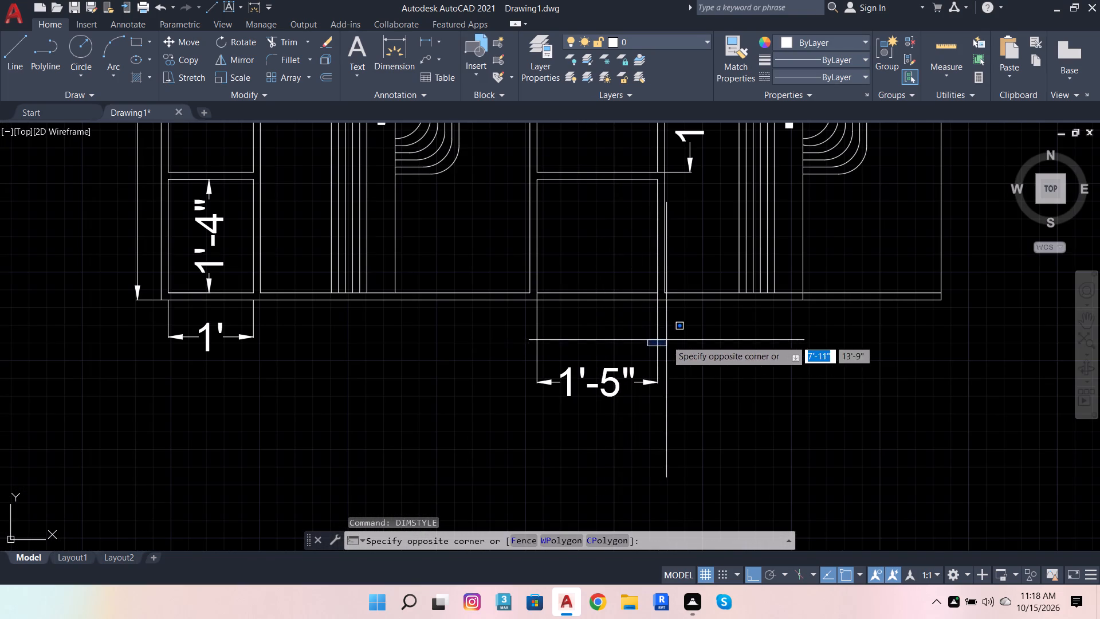
click(671, 340)
click(654, 345)
key(Escape)
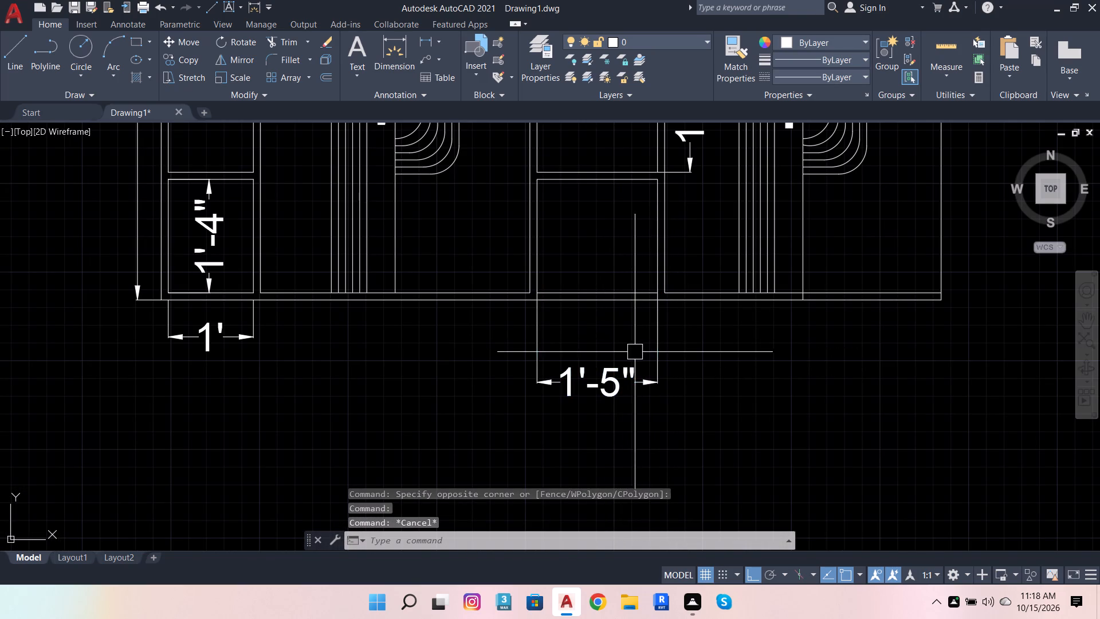
scroll(606, 341, down, 2)
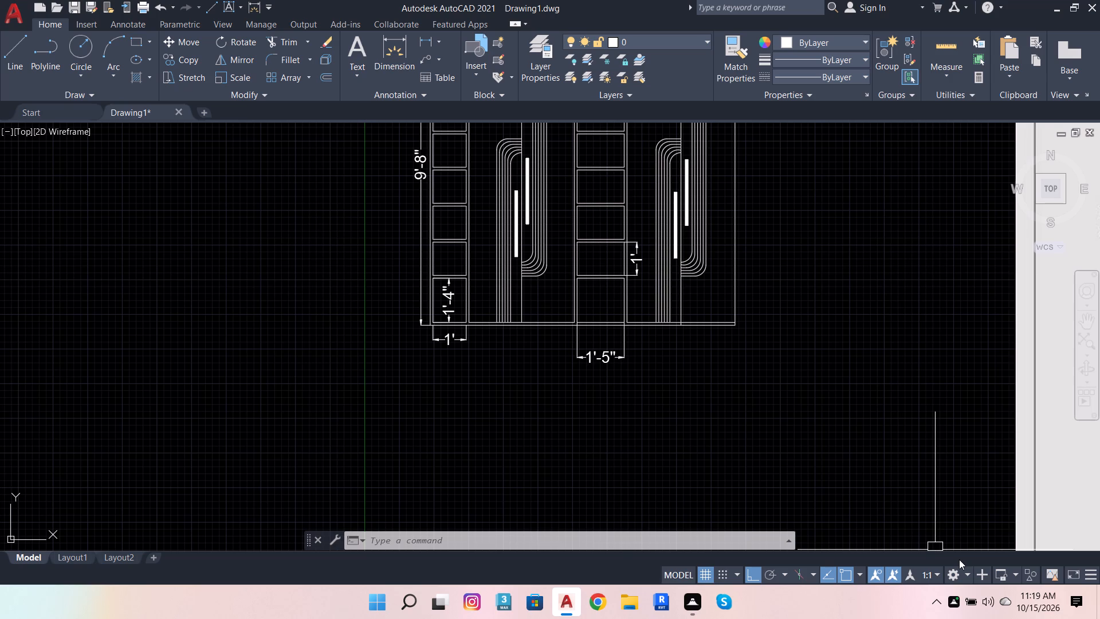
scroll(1094, 406, down, 3)
scroll(698, 343, down, 1)
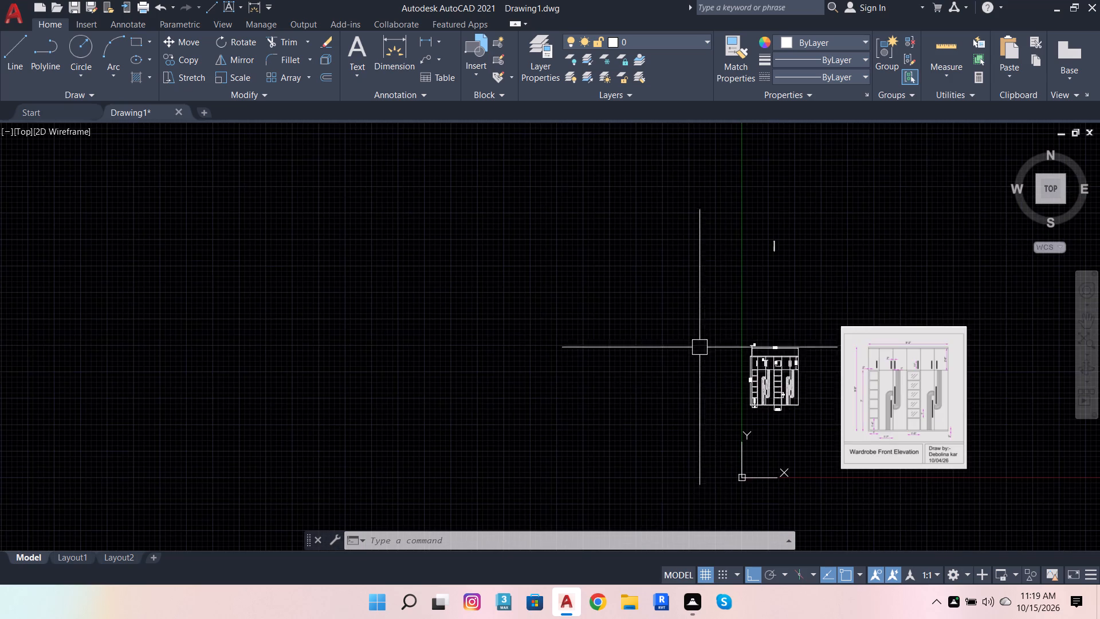
scroll(852, 420, up, 2)
scroll(859, 426, down, 1)
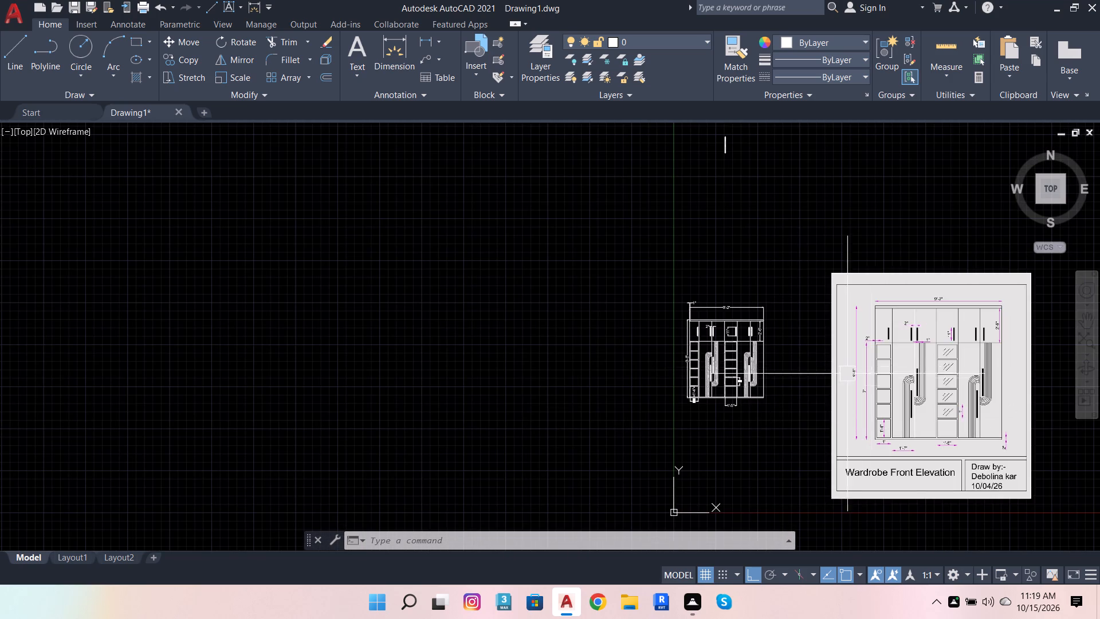
scroll(953, 379, up, 2)
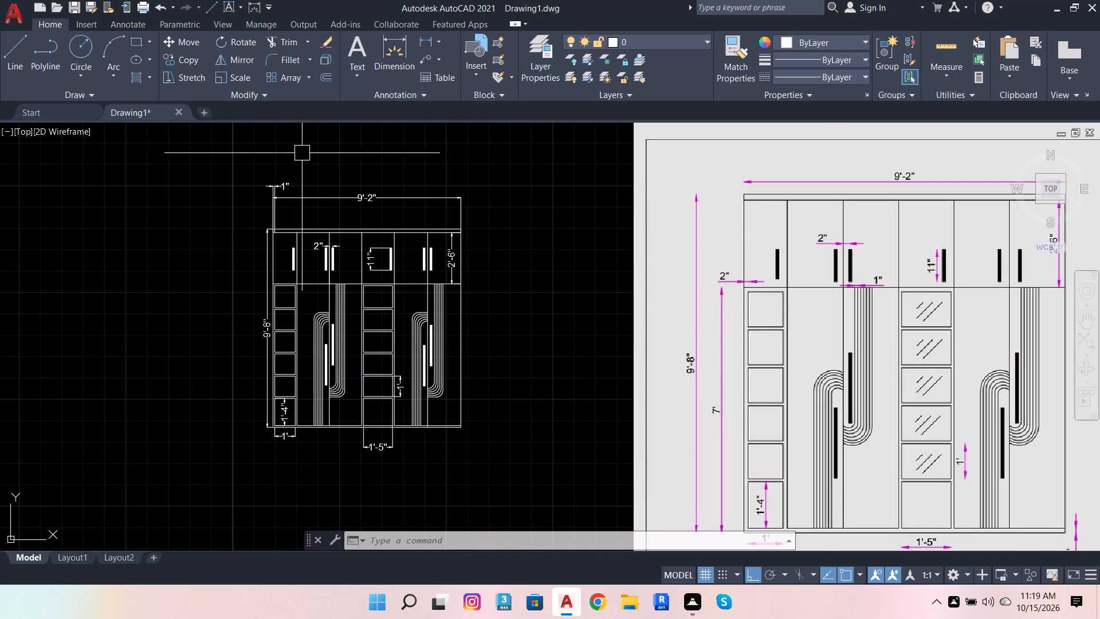
scroll(304, 156, up, 2)
scroll(241, 341, up, 2)
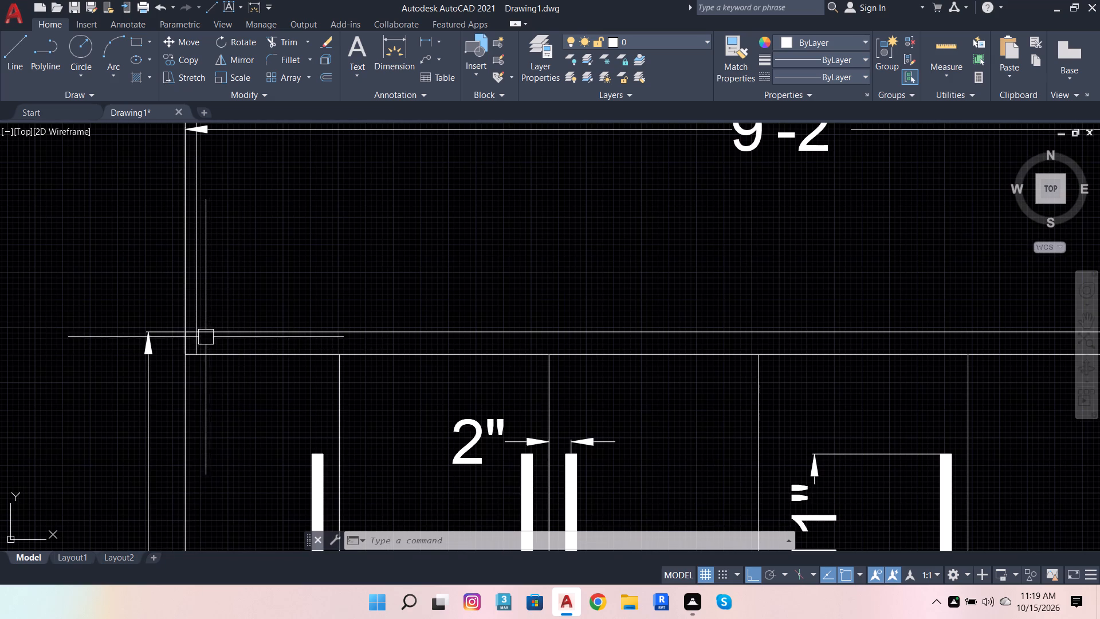
scroll(294, 321, down, 1)
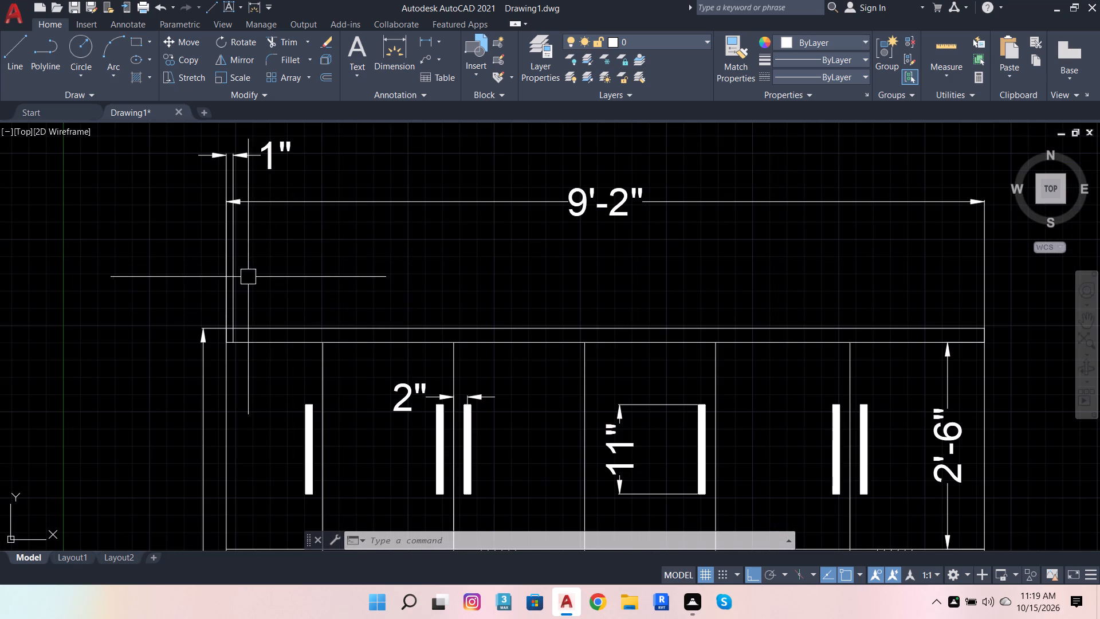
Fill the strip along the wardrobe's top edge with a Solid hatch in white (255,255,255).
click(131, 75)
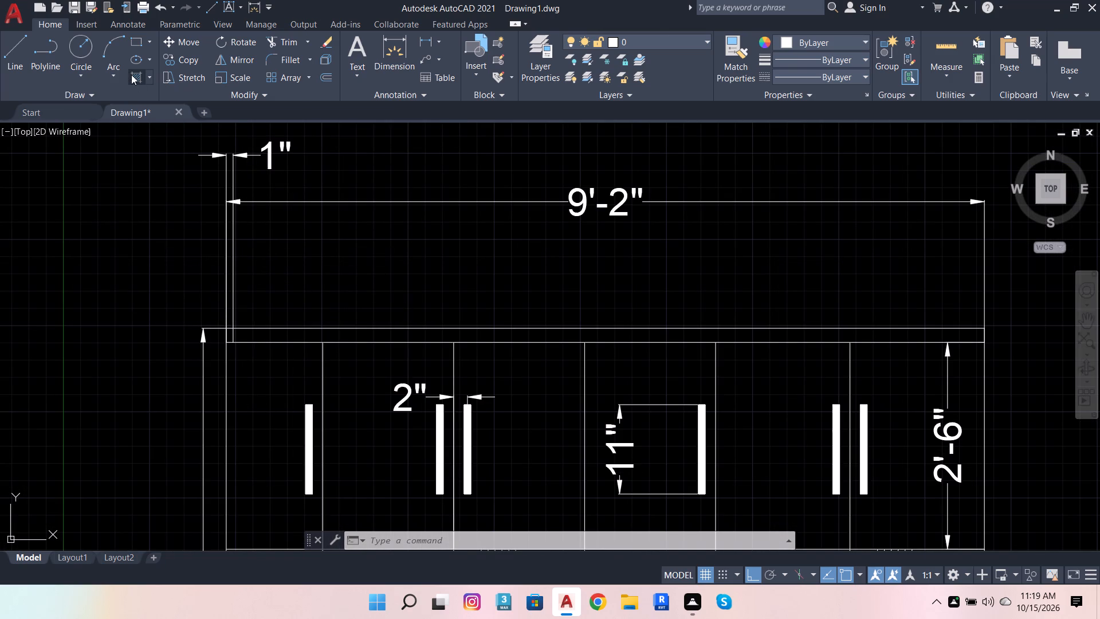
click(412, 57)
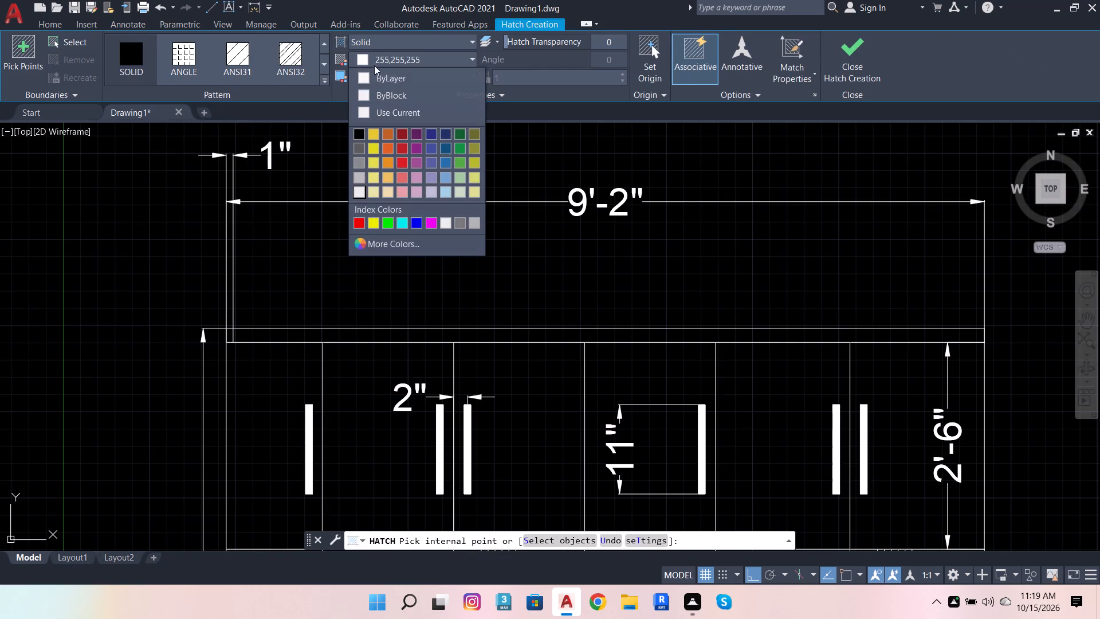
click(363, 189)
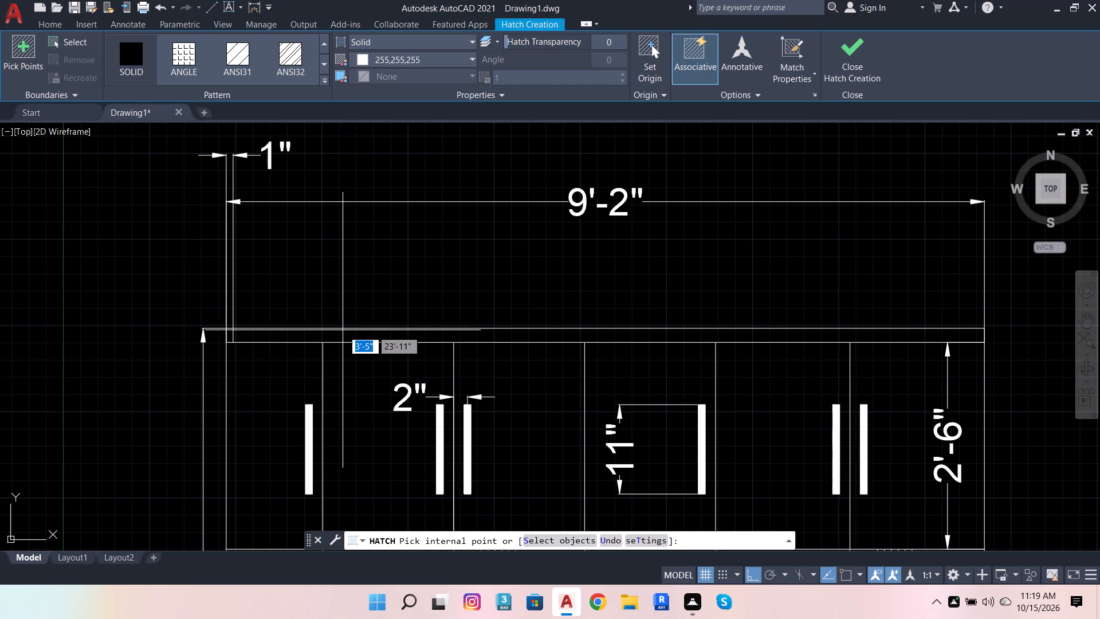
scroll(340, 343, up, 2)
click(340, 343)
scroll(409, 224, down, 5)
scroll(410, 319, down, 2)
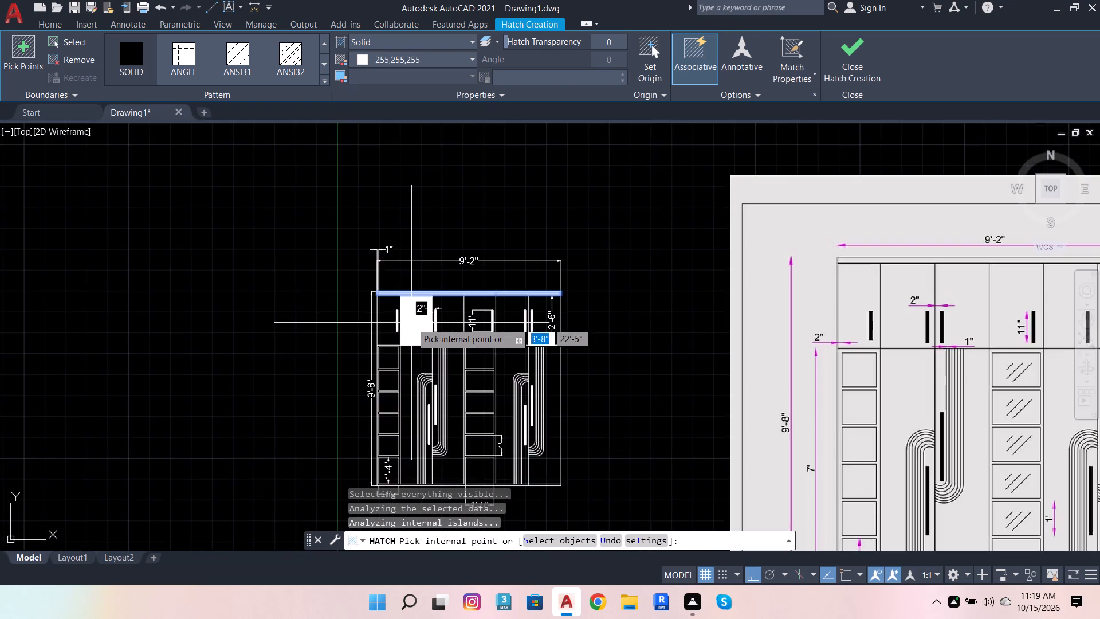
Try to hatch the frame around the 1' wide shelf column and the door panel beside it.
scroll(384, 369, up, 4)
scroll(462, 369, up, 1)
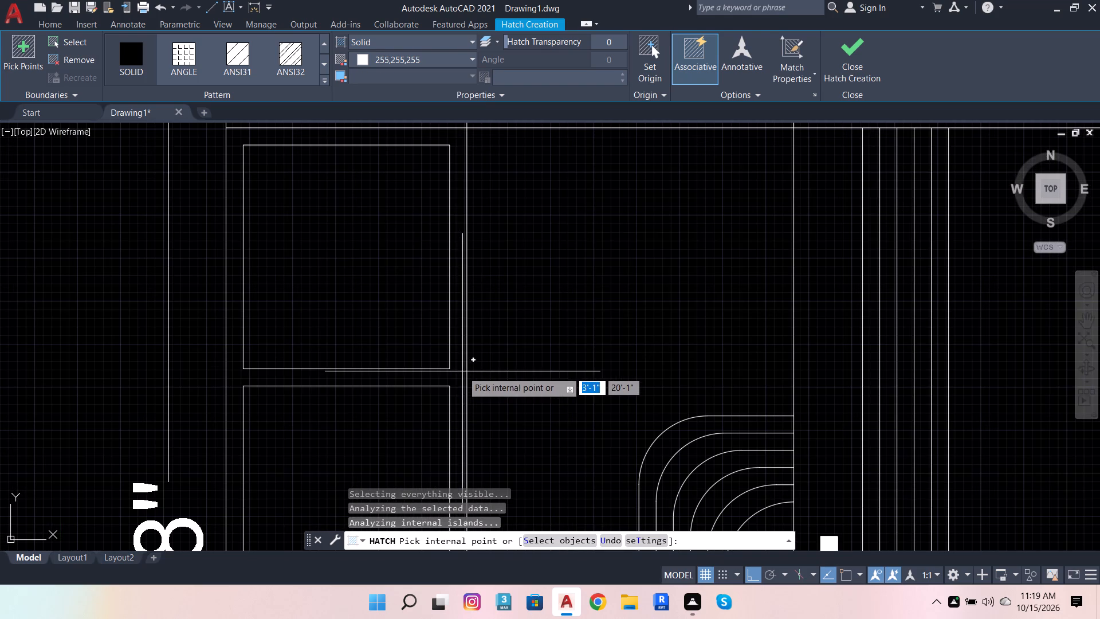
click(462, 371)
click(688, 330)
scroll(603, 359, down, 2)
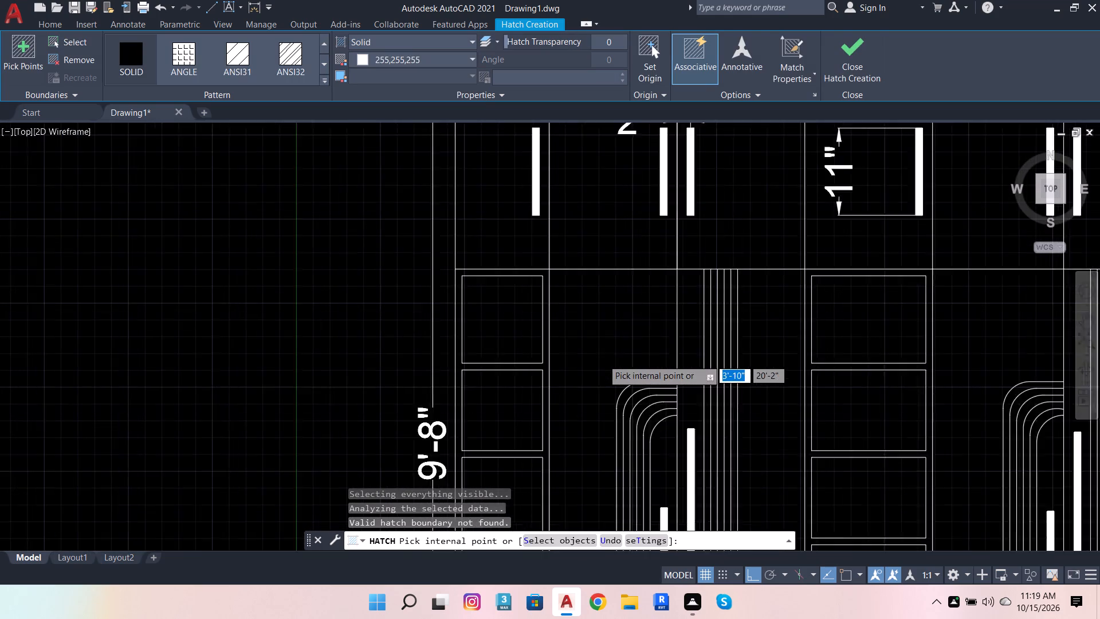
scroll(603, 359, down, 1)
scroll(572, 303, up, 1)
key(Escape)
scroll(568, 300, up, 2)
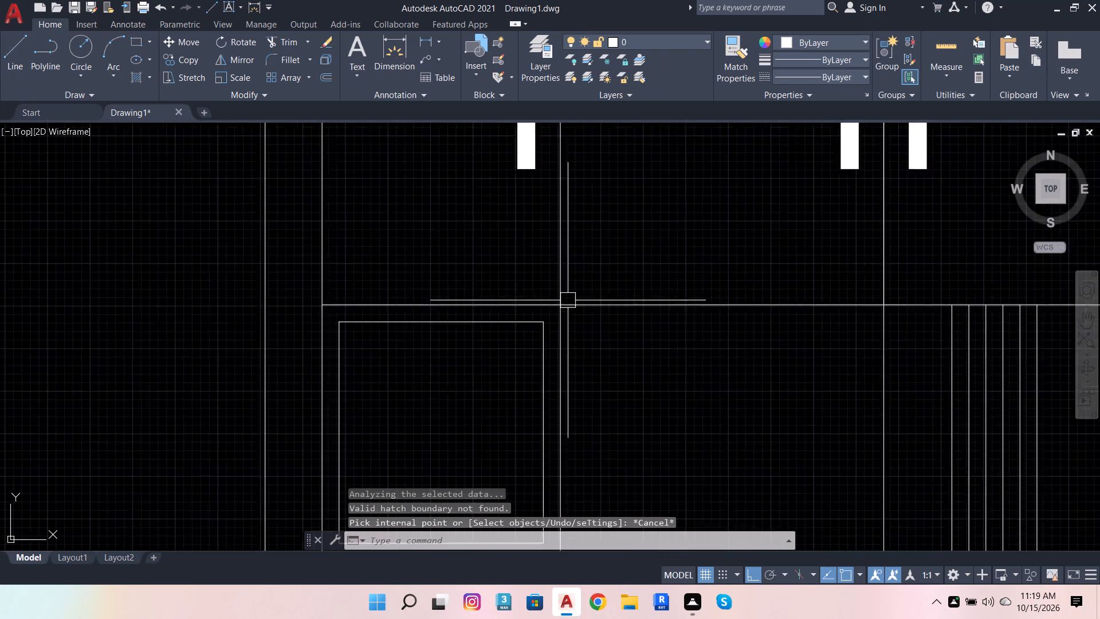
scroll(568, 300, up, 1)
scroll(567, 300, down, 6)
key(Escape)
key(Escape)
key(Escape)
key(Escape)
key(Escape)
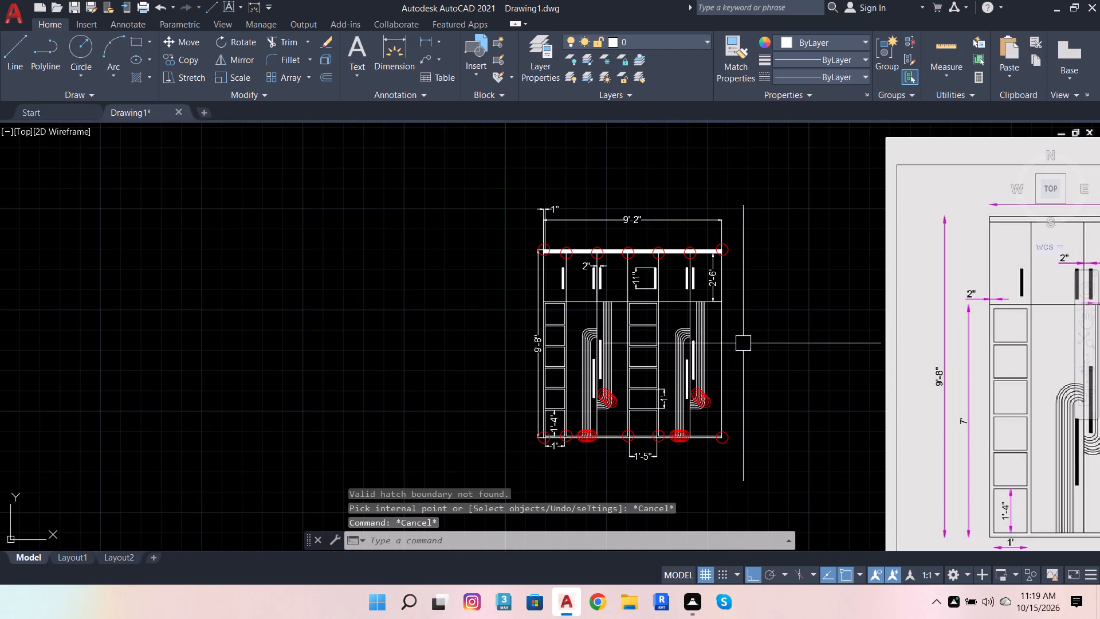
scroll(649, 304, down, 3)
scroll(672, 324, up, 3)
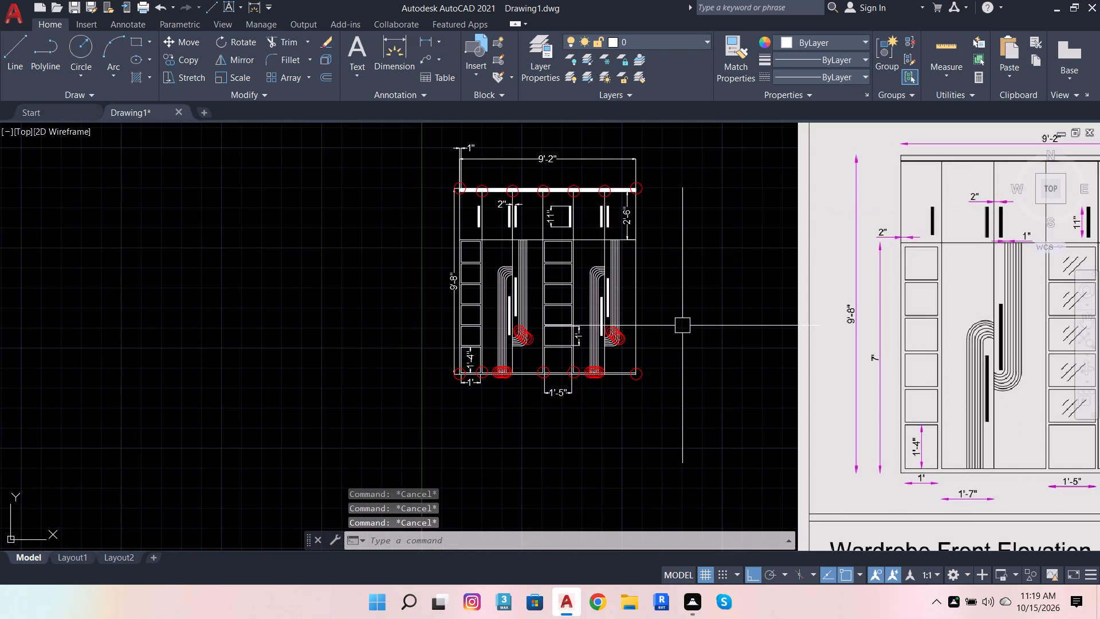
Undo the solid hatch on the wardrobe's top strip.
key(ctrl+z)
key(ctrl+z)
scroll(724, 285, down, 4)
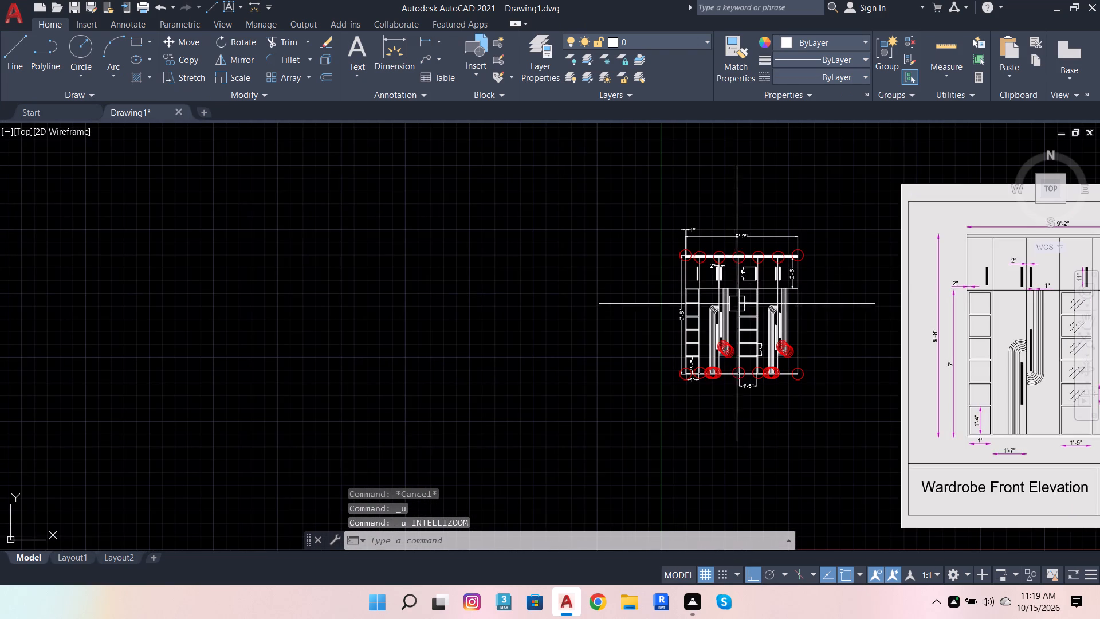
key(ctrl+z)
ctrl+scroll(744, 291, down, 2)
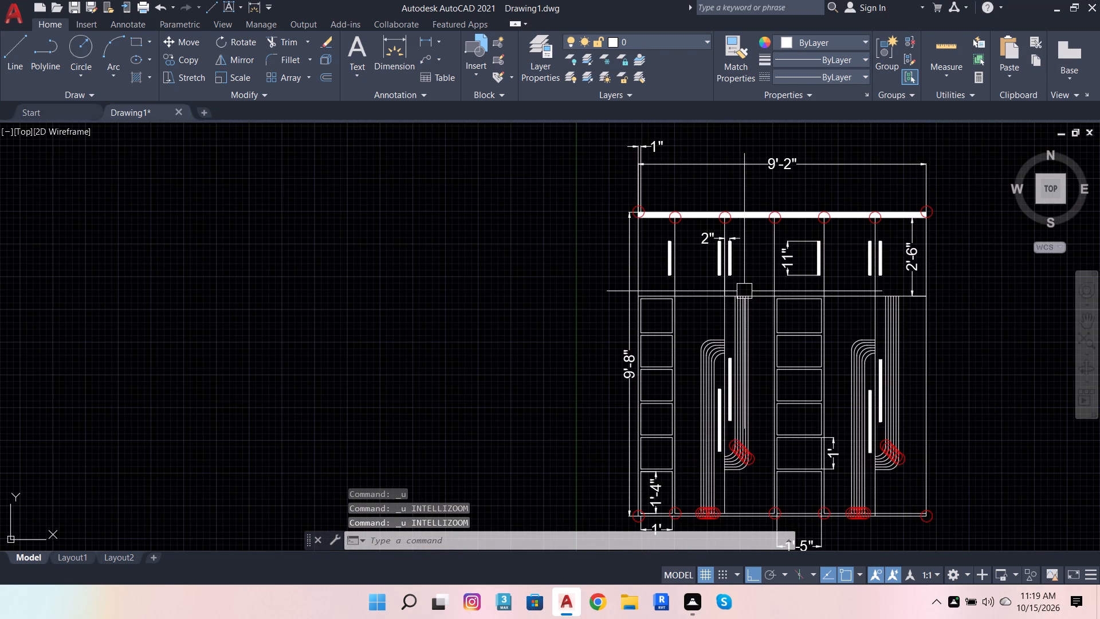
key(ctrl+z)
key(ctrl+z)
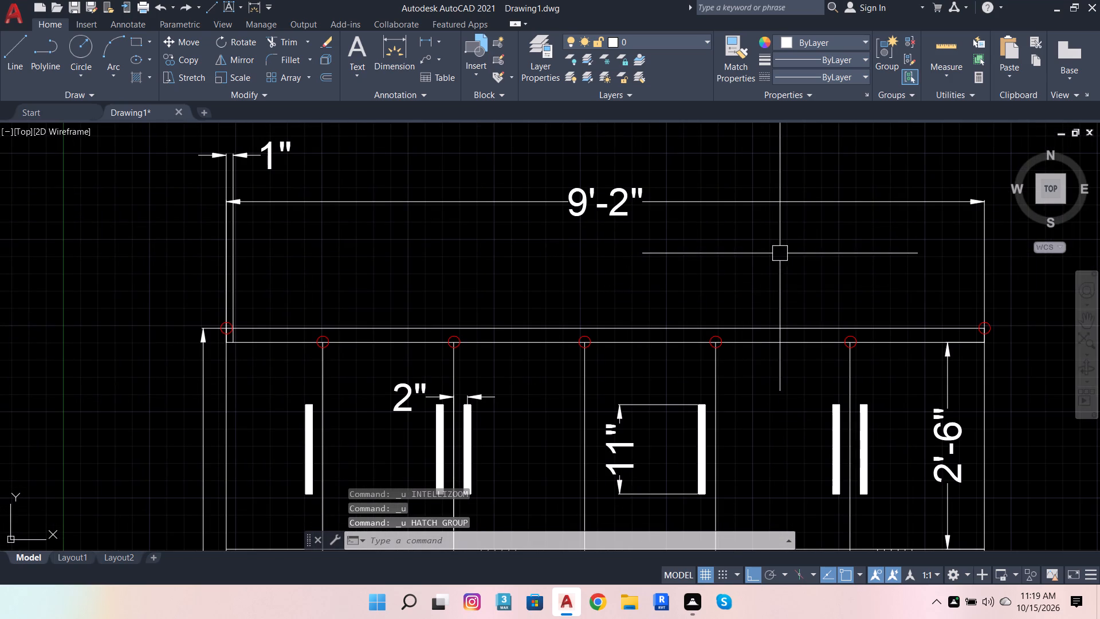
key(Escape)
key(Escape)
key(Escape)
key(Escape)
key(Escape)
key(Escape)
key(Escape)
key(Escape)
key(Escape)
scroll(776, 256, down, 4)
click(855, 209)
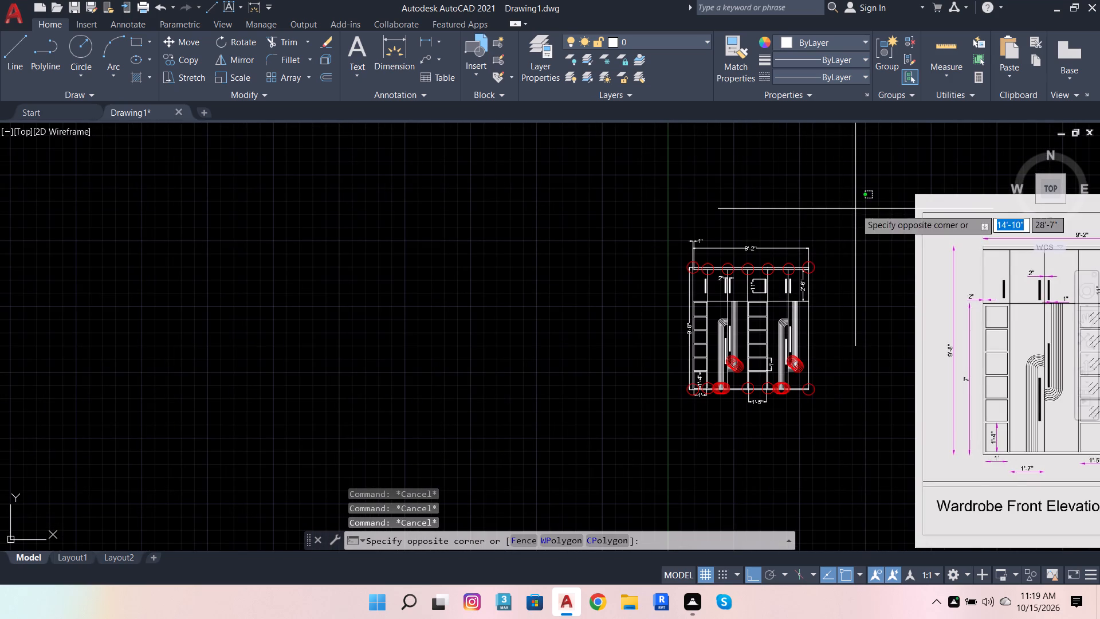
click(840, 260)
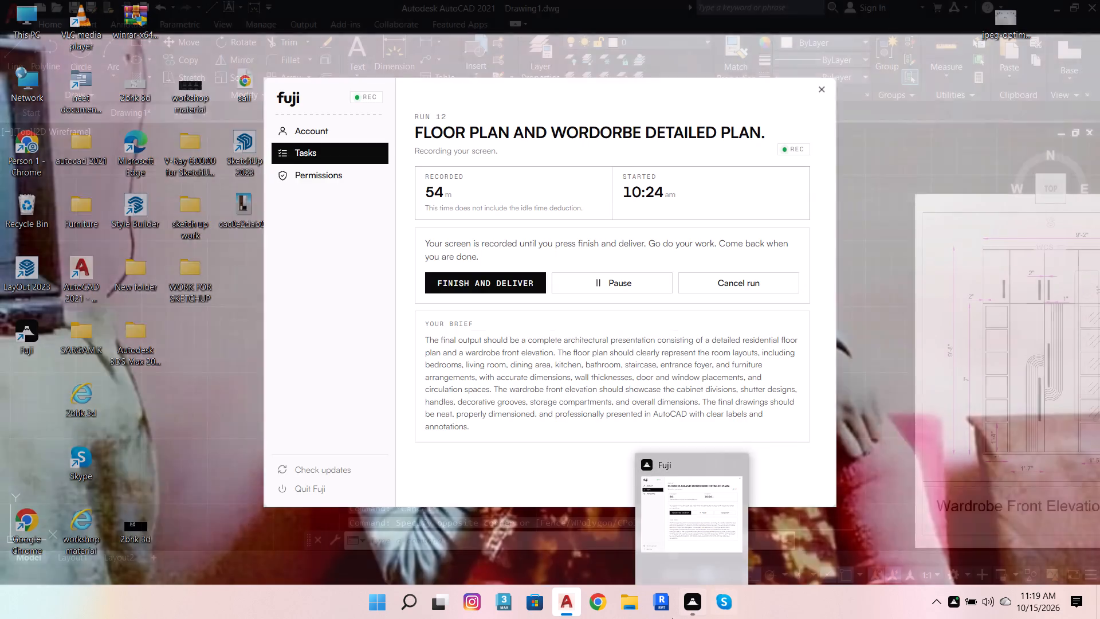
Save the drawing in the Documents folder under the file name Drawing1 DAY 7.0.
scroll(850, 340, up, 2)
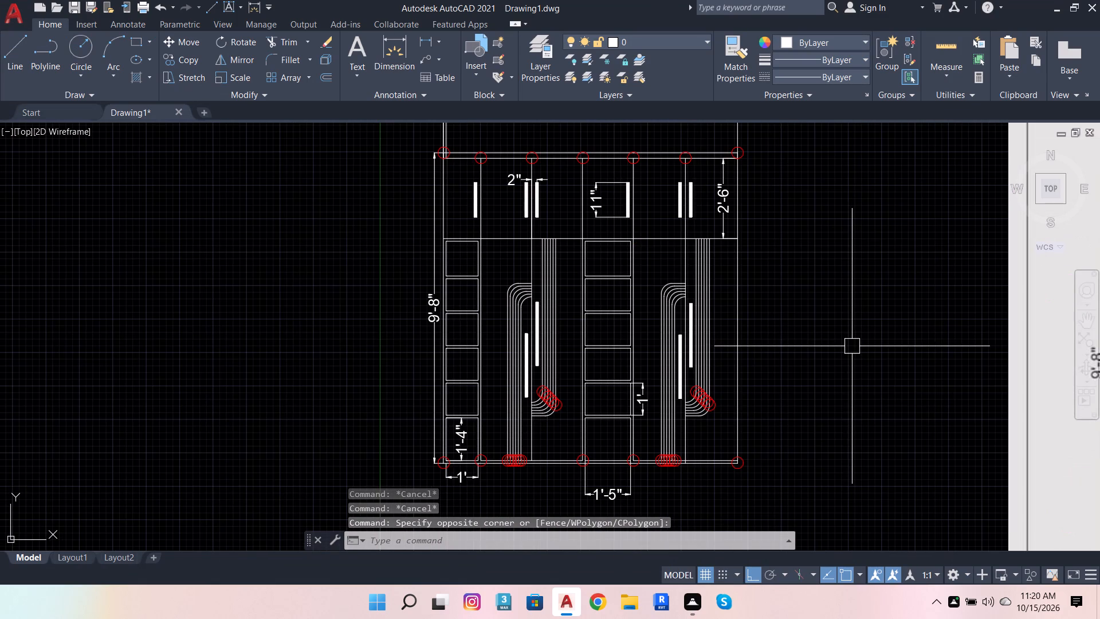
key(ctrl+s)
key(ctrl+s)
key(ctrl+s)
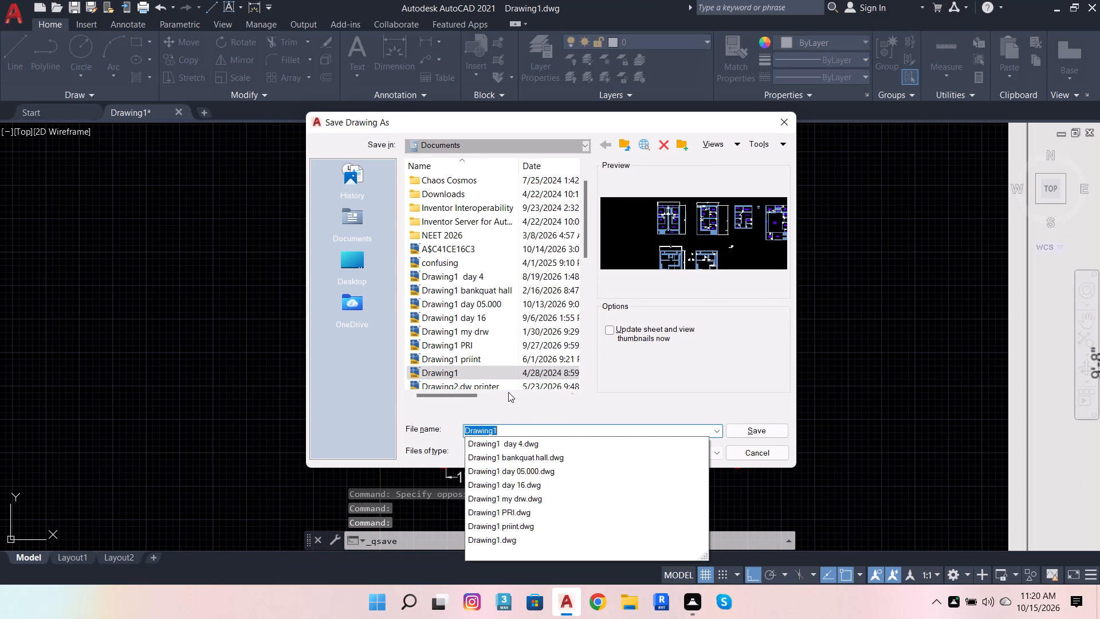
click(516, 433)
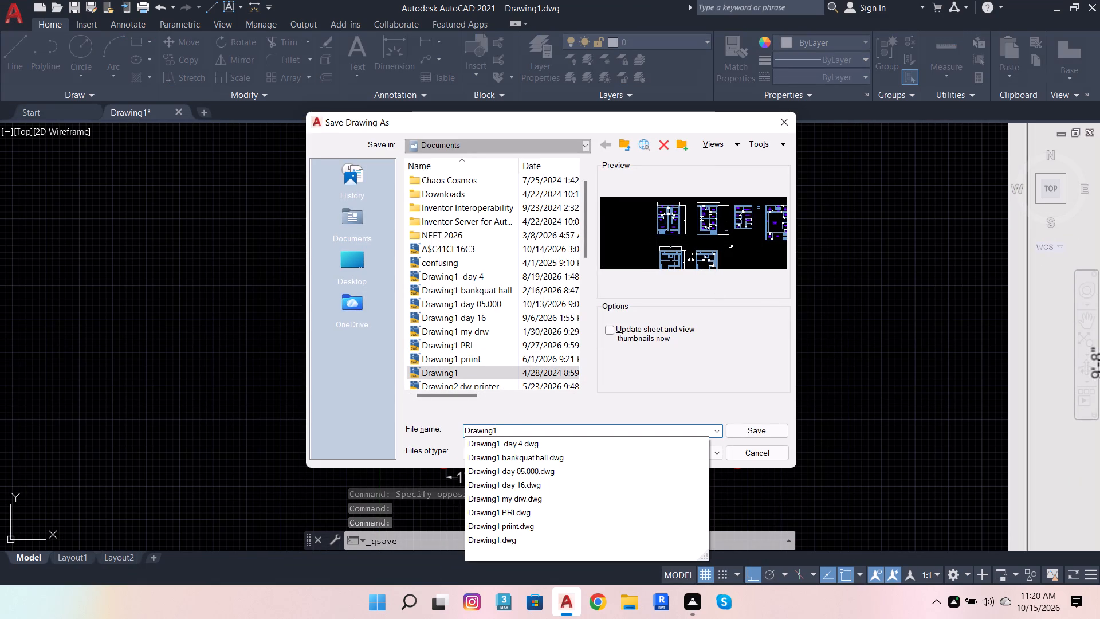
key(space)
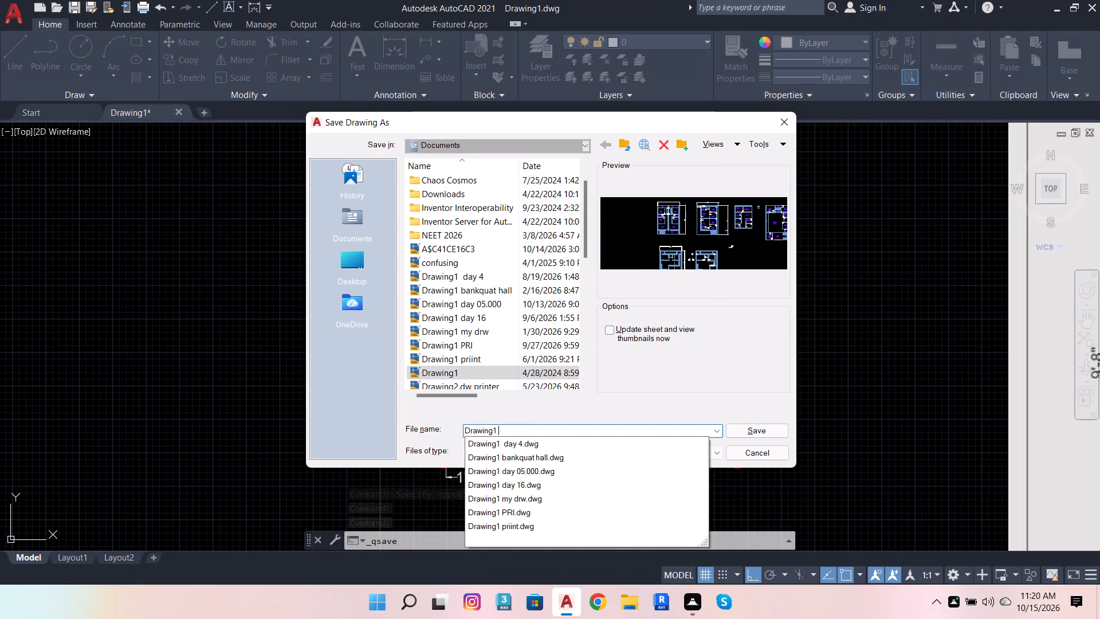
text(DAY)
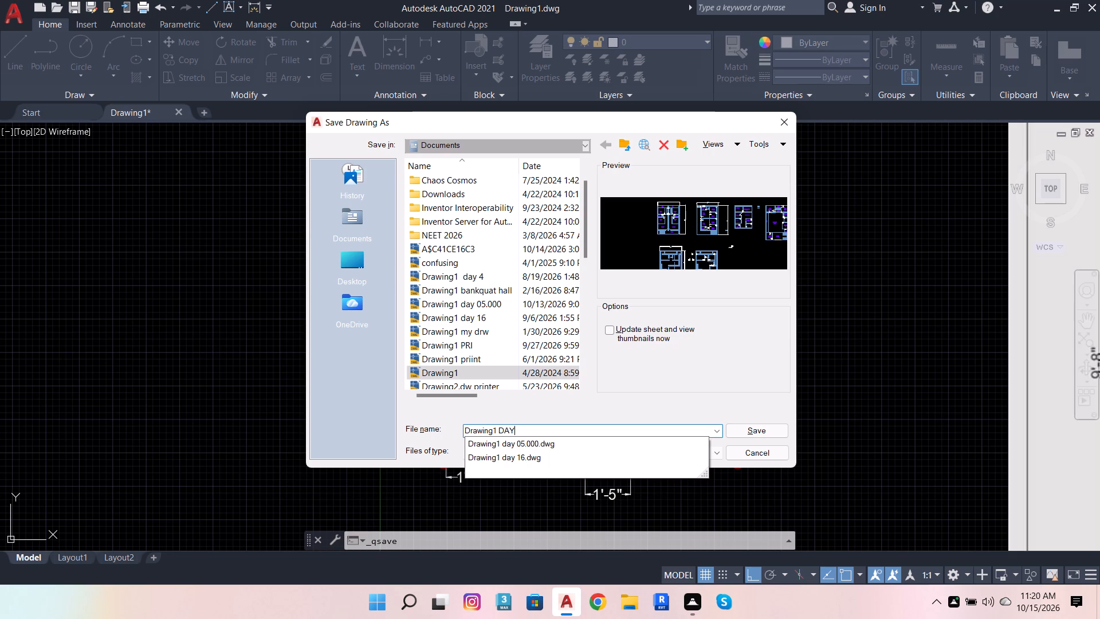
key(space)
key(7)
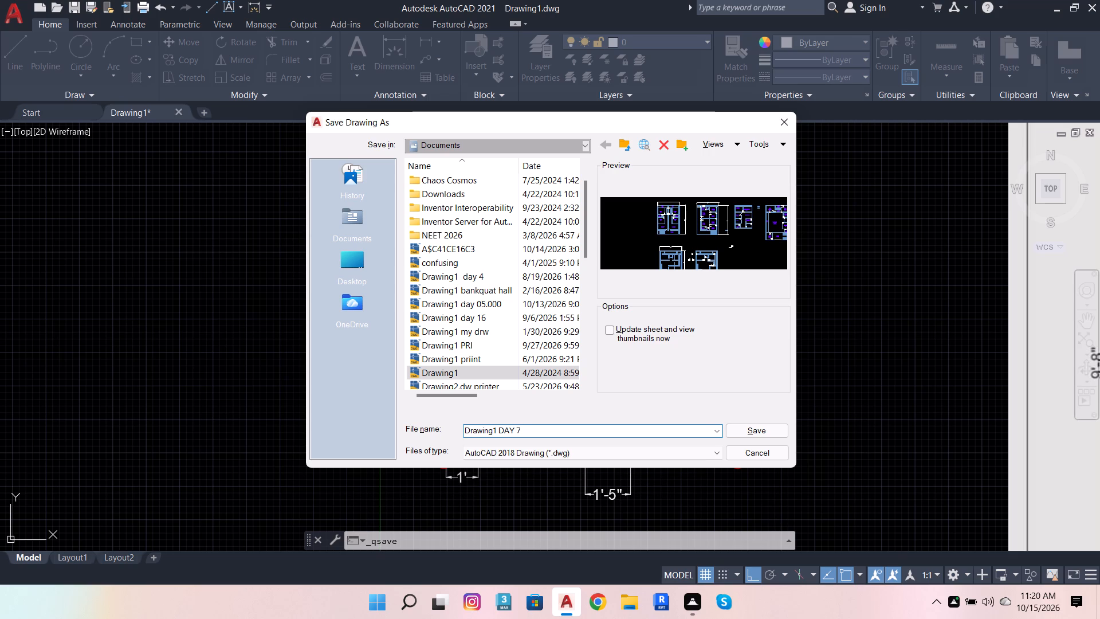
text(.0)
key(Return)
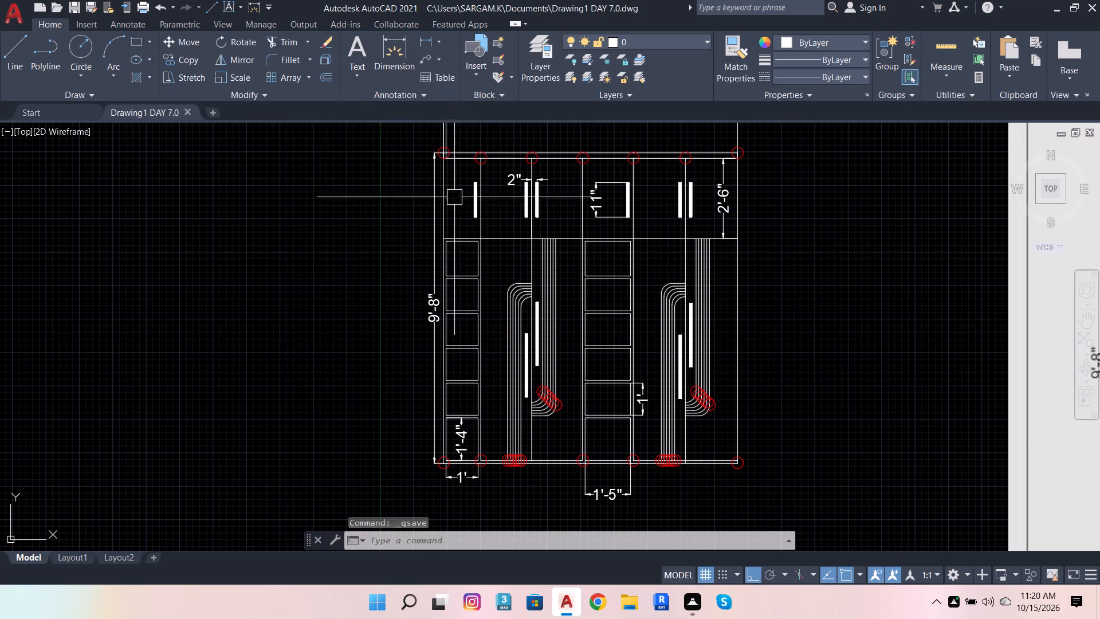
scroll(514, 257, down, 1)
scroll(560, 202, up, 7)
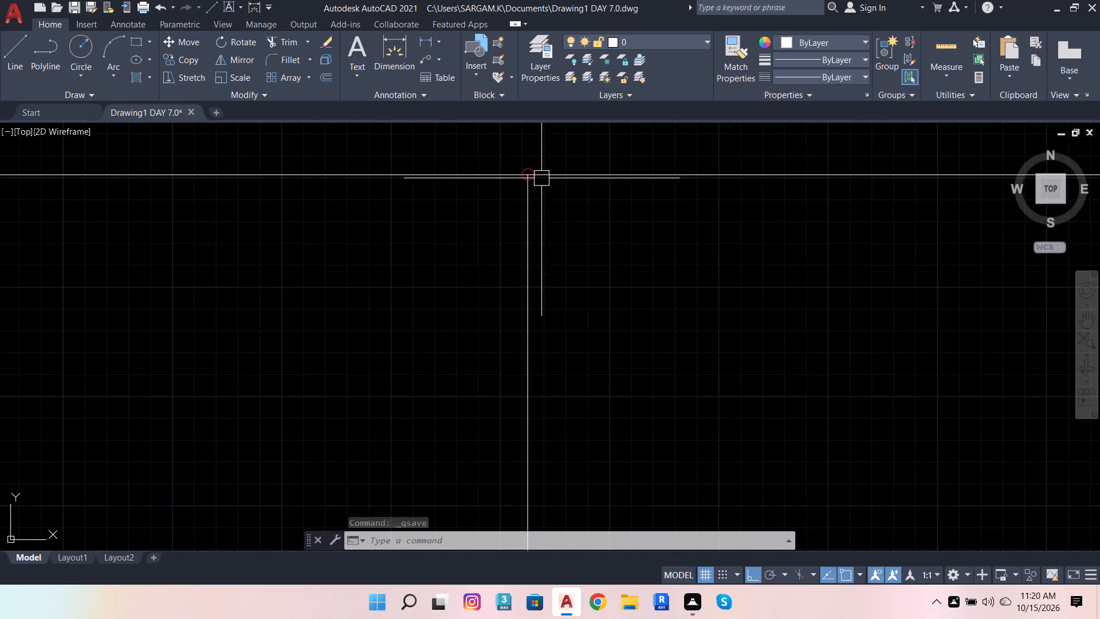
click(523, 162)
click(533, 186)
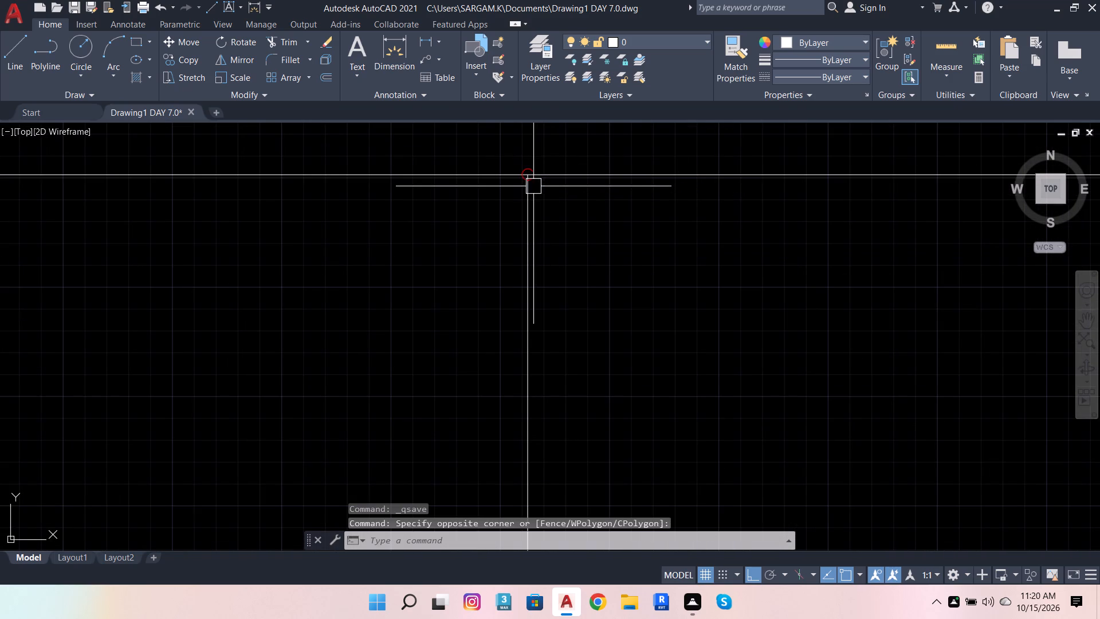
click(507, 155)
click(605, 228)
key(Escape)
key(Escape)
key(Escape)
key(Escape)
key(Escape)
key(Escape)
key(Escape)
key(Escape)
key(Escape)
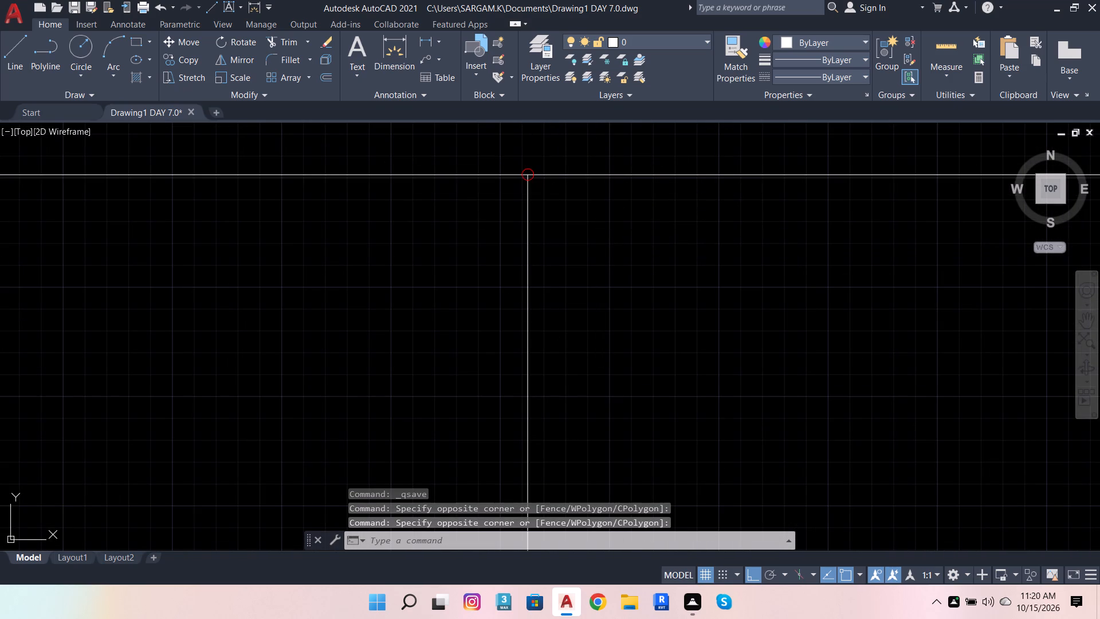
Save the Drawing1 DAY 7.0 drawing again and close its AutoCAD window.
key(ctrl+s)
key(ctrl+s)
key(ctrl+s)
key(ctrl+s)
key(ctrl+s)
key(ctrl+s)
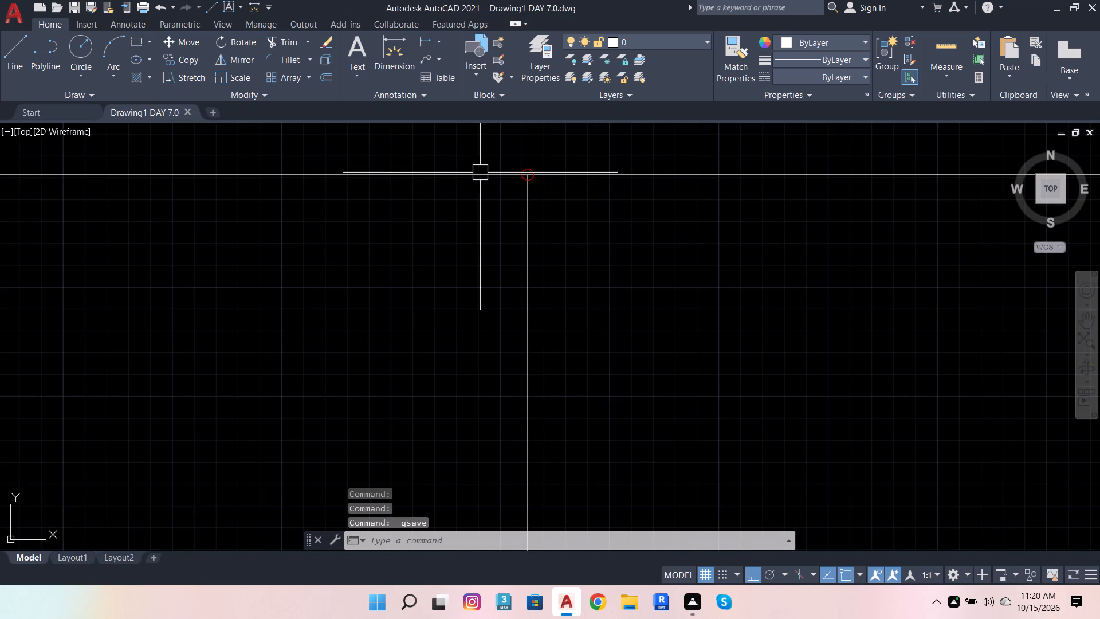
click(1099, 0)
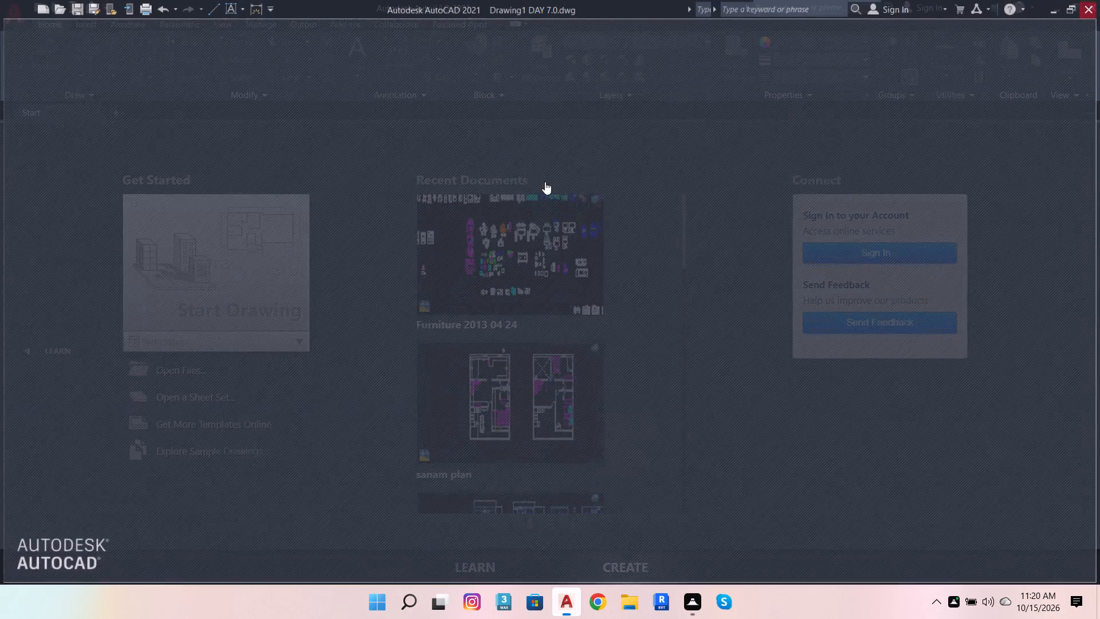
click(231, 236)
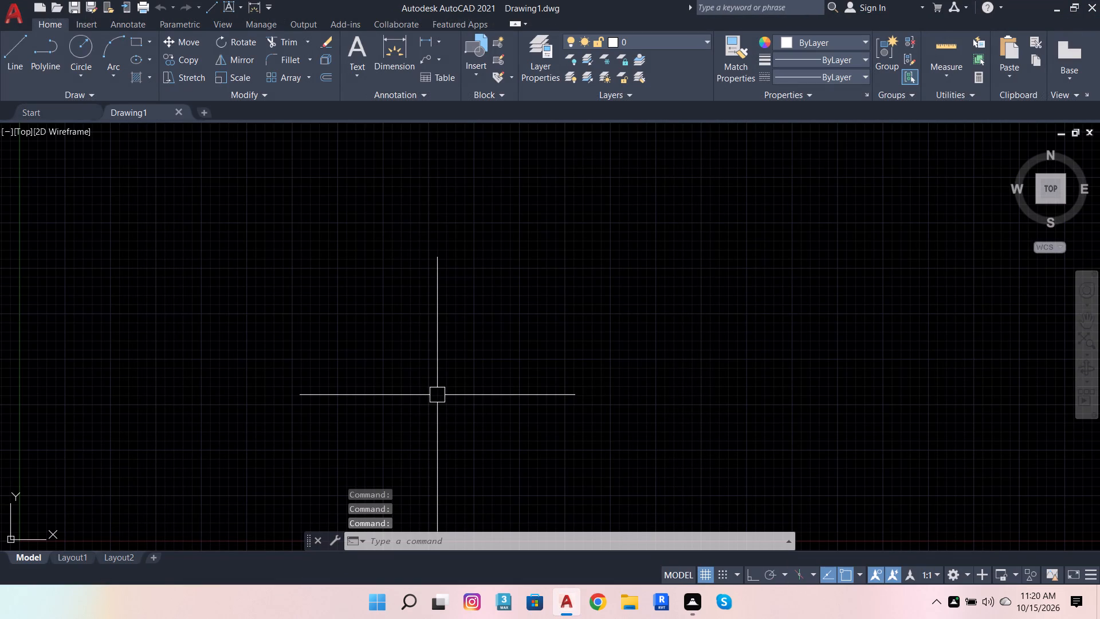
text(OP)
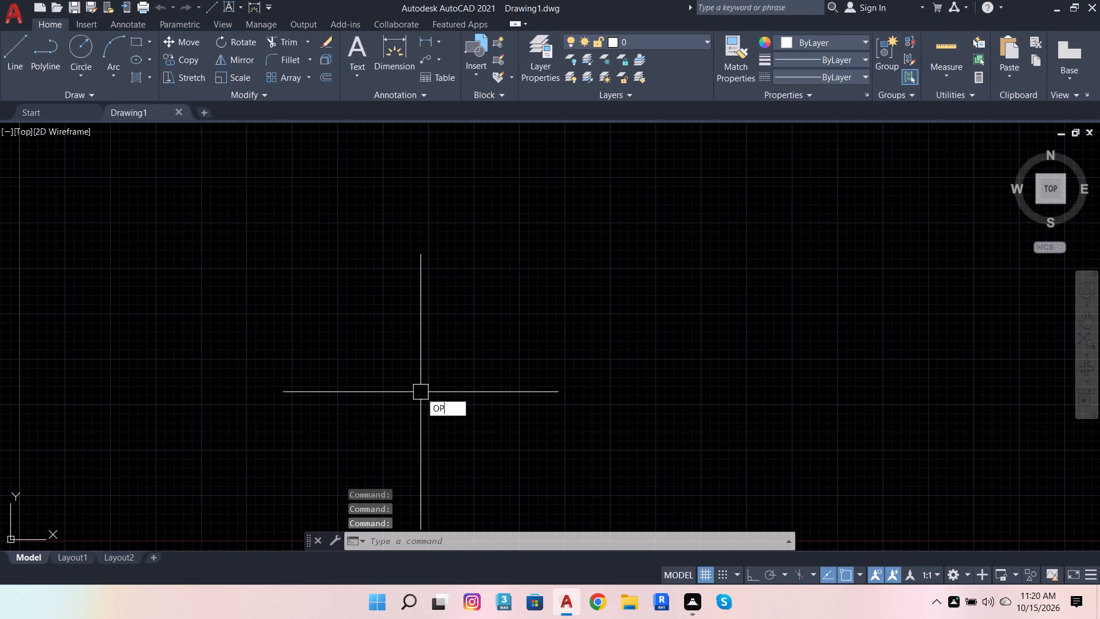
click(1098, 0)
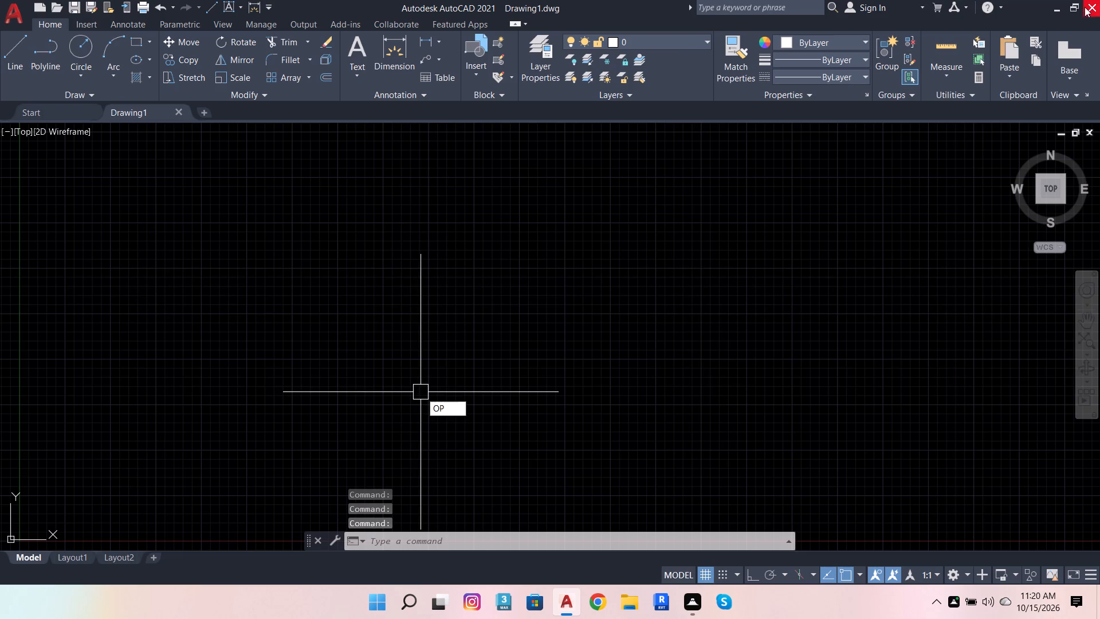
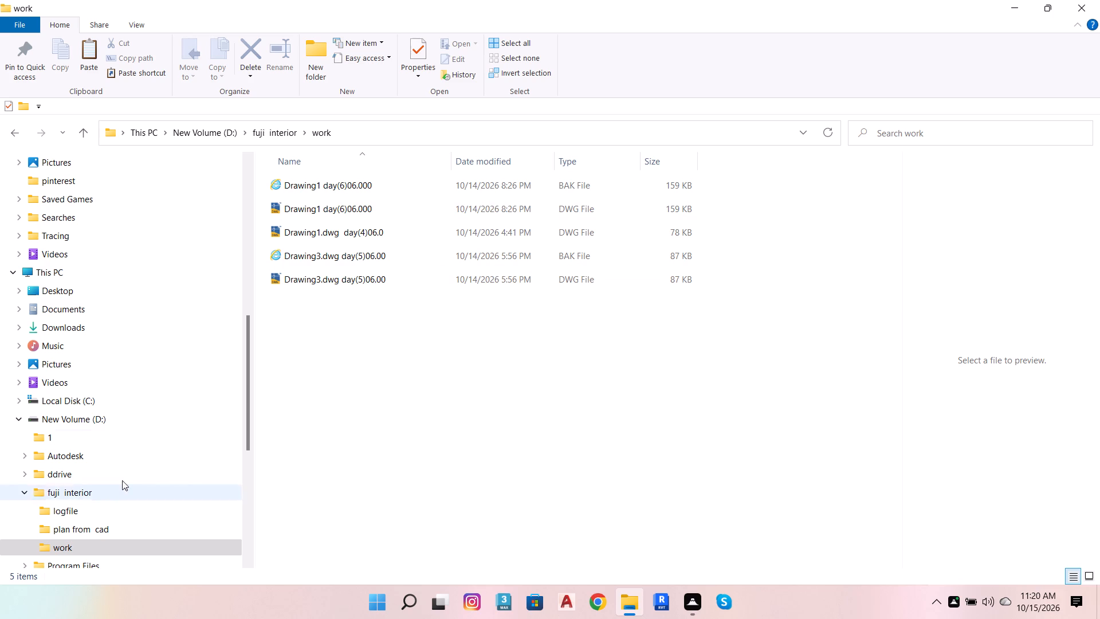
Reopen the Drawing1 DAY 7.0 drawing from the recent files in Quick access.
scroll(176, 401, up, 18)
scroll(174, 365, up, 8)
scroll(175, 315, up, 8)
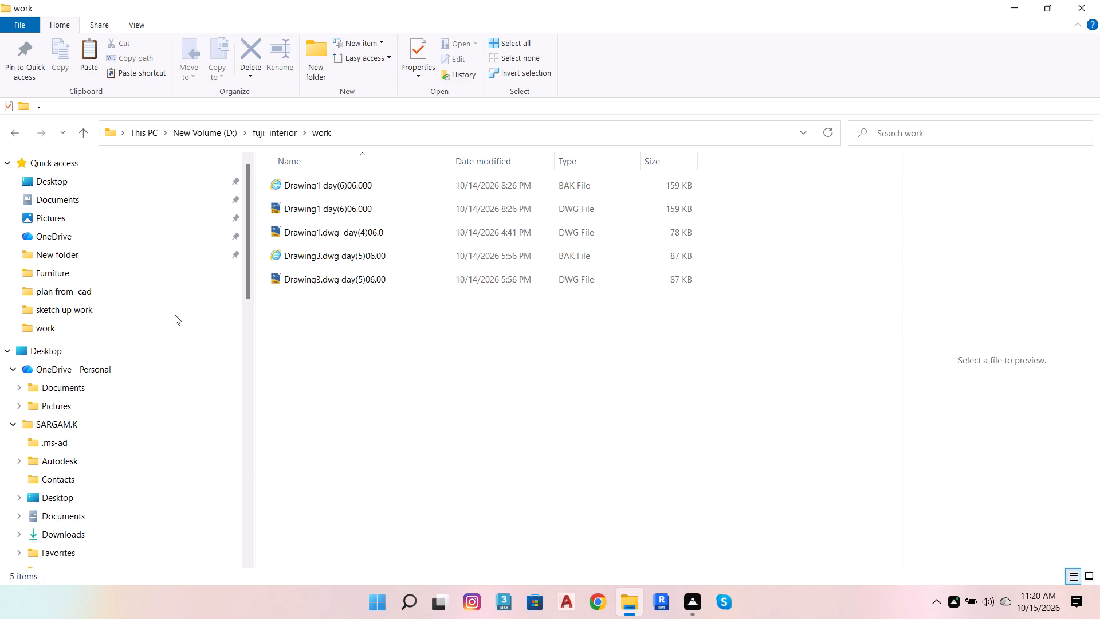
double_click(172, 155)
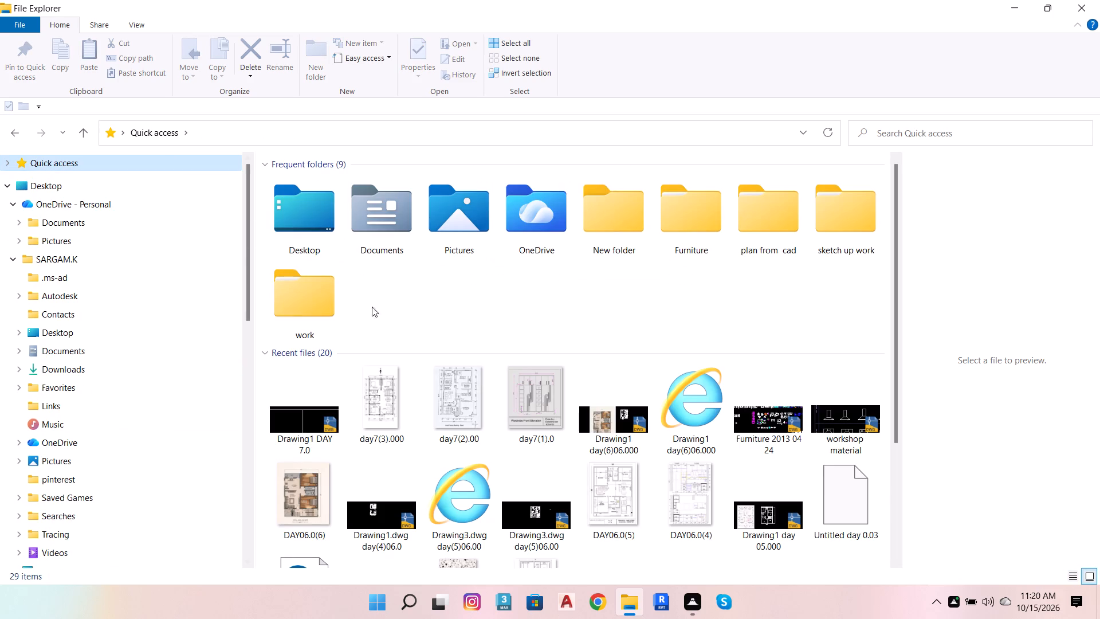
double_click(319, 409)
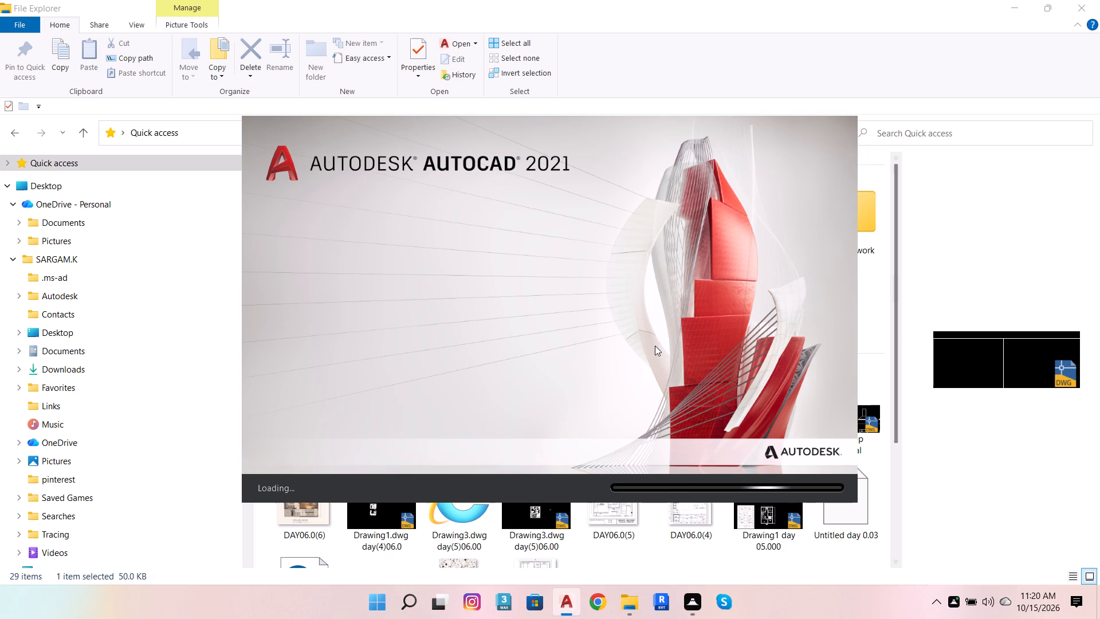
click(863, 248)
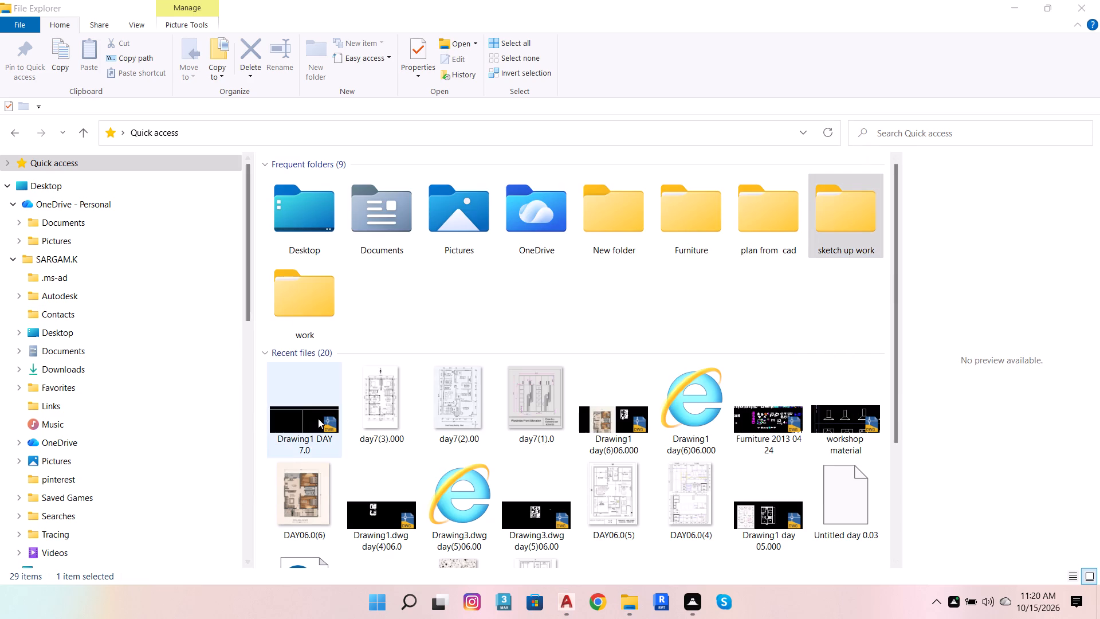
Check the file properties of Drawing1 DAY 7.0 for its storage location, and close them.
right_click(318, 418)
click(352, 405)
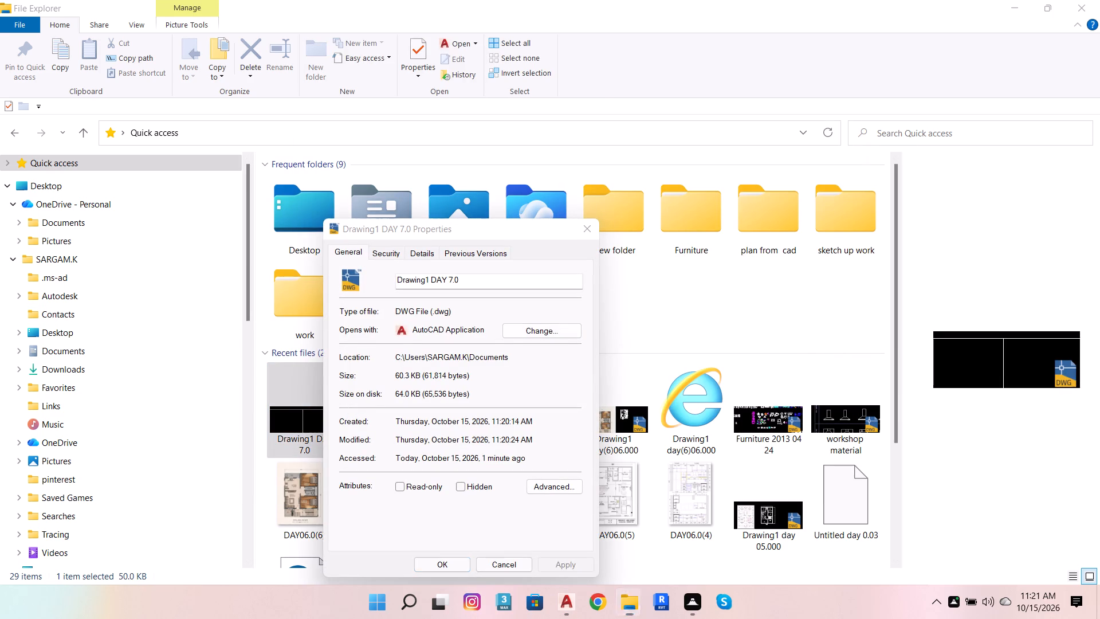
click(627, 602)
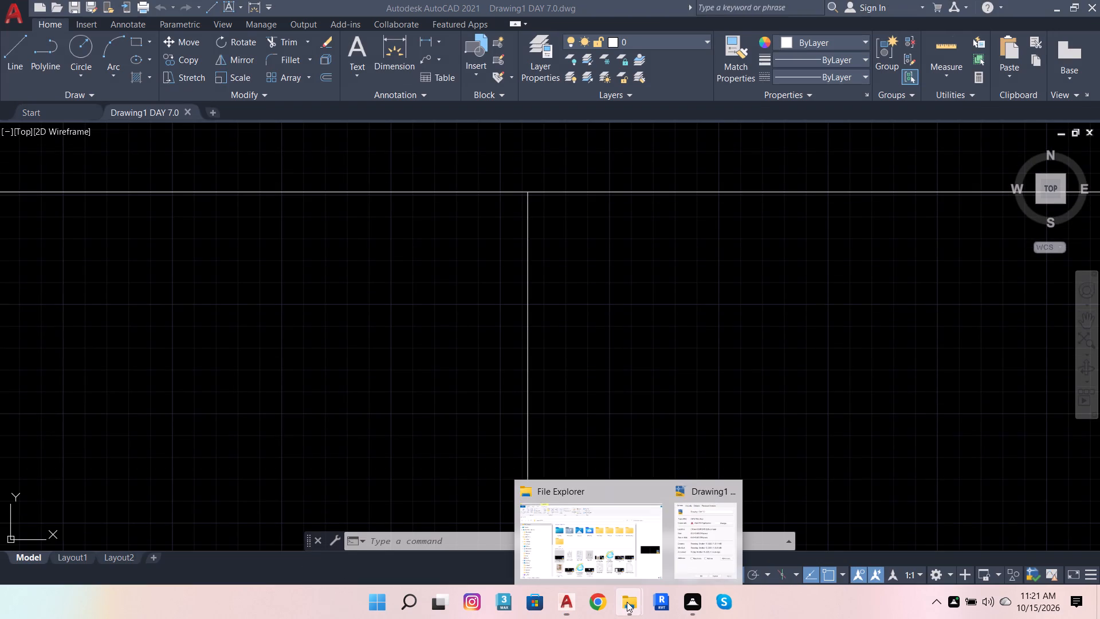
click(696, 547)
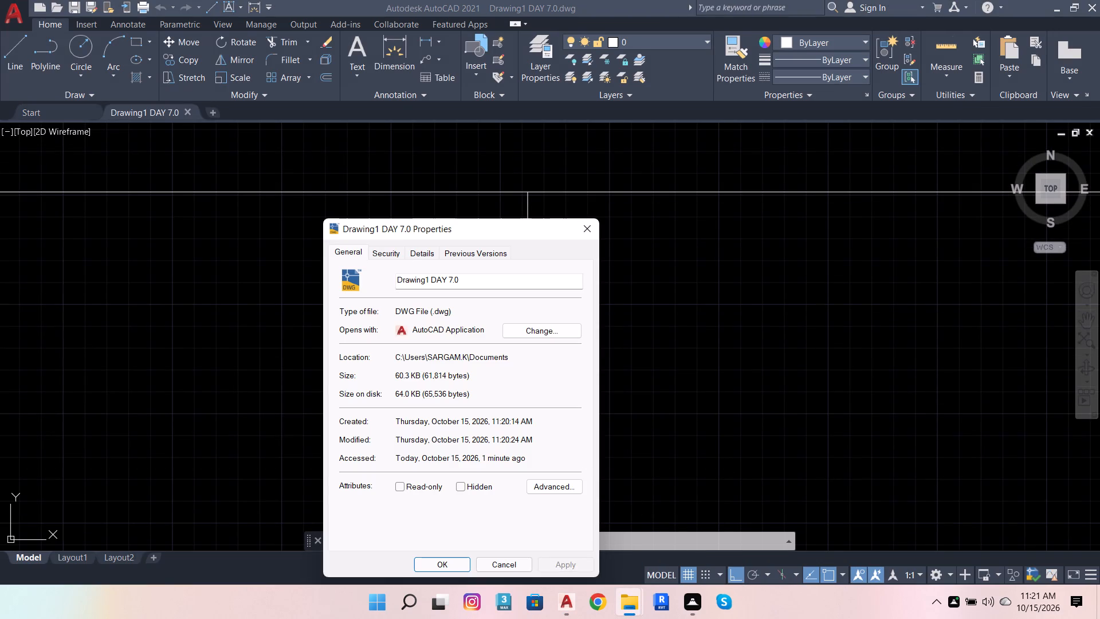
click(592, 238)
Save the reopened Drawing1 DAY 7.0 drawing with the whole wardrobe elevation in view.
scroll(488, 394, down, 5)
scroll(591, 330, down, 4)
scroll(595, 382, up, 1)
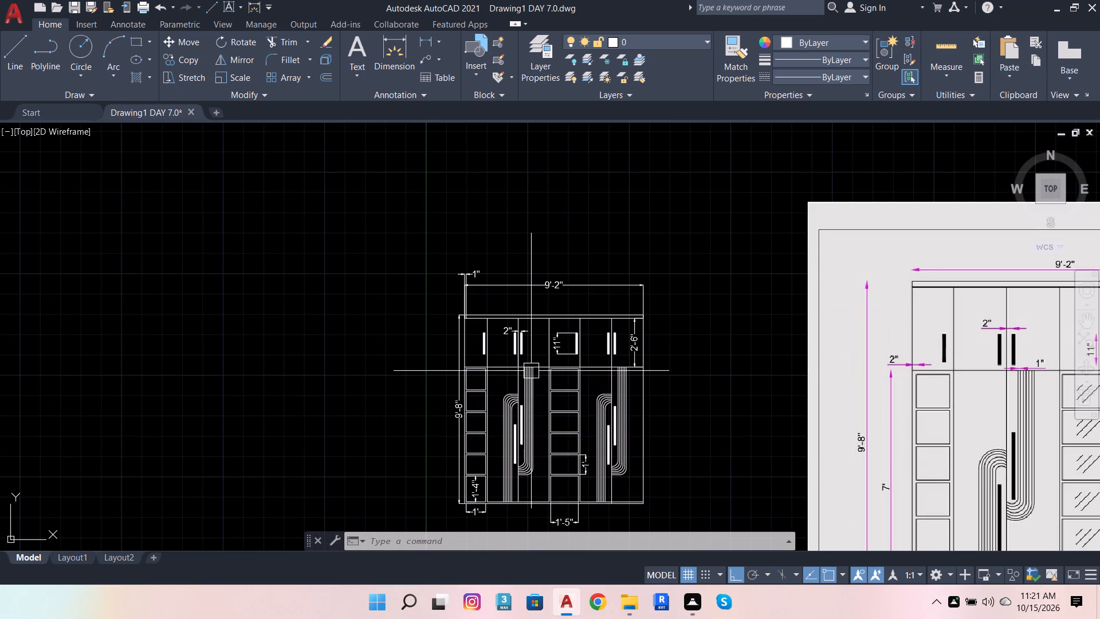
key(ctrl+s)
key(ctrl+s)
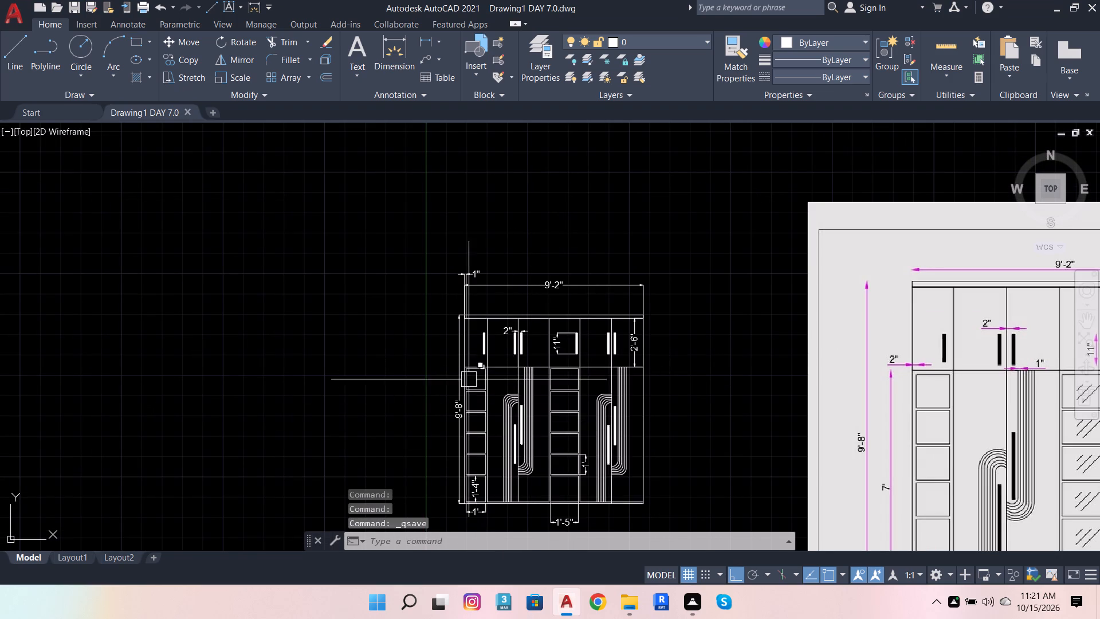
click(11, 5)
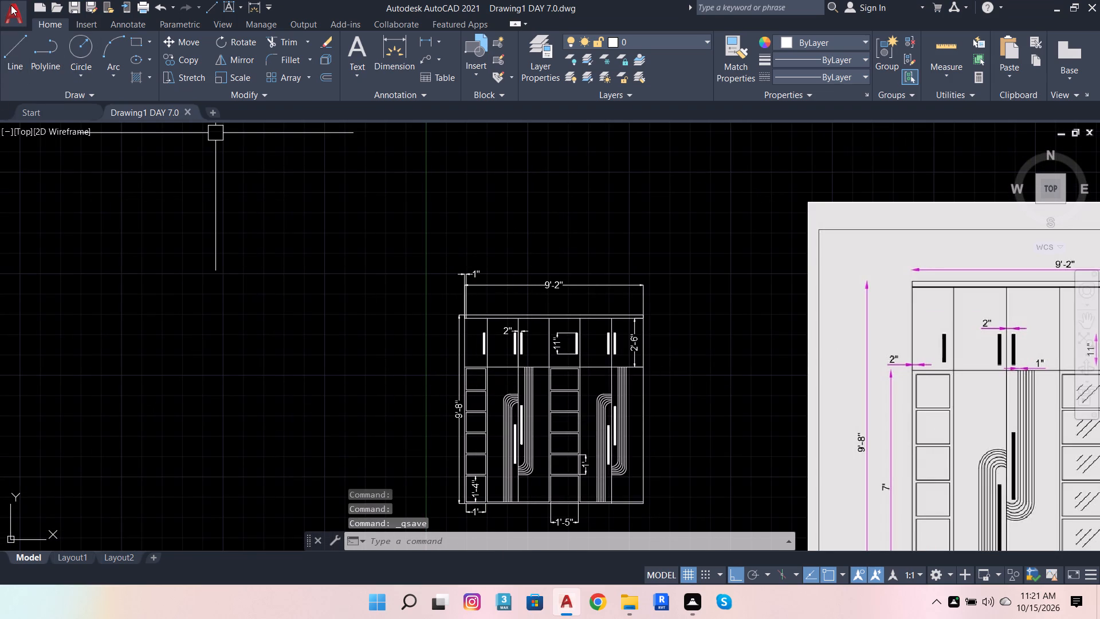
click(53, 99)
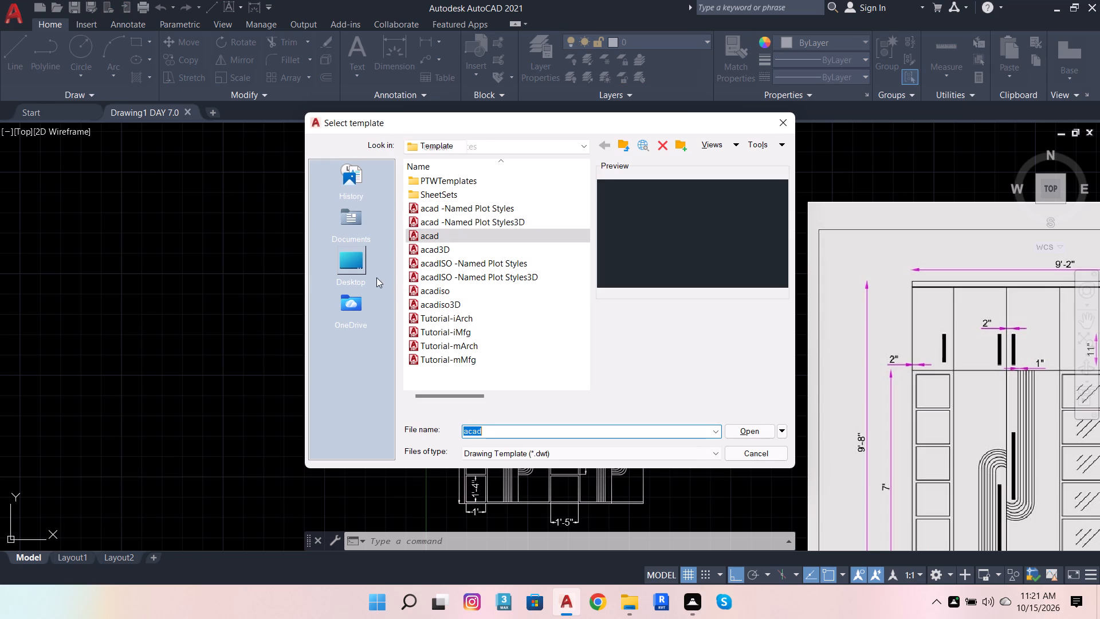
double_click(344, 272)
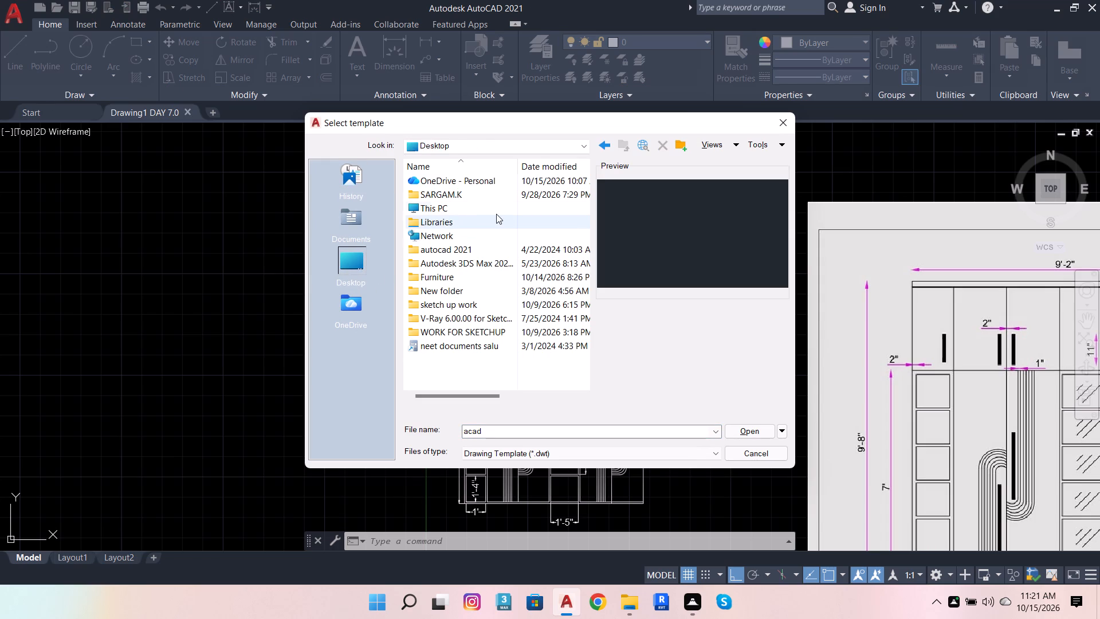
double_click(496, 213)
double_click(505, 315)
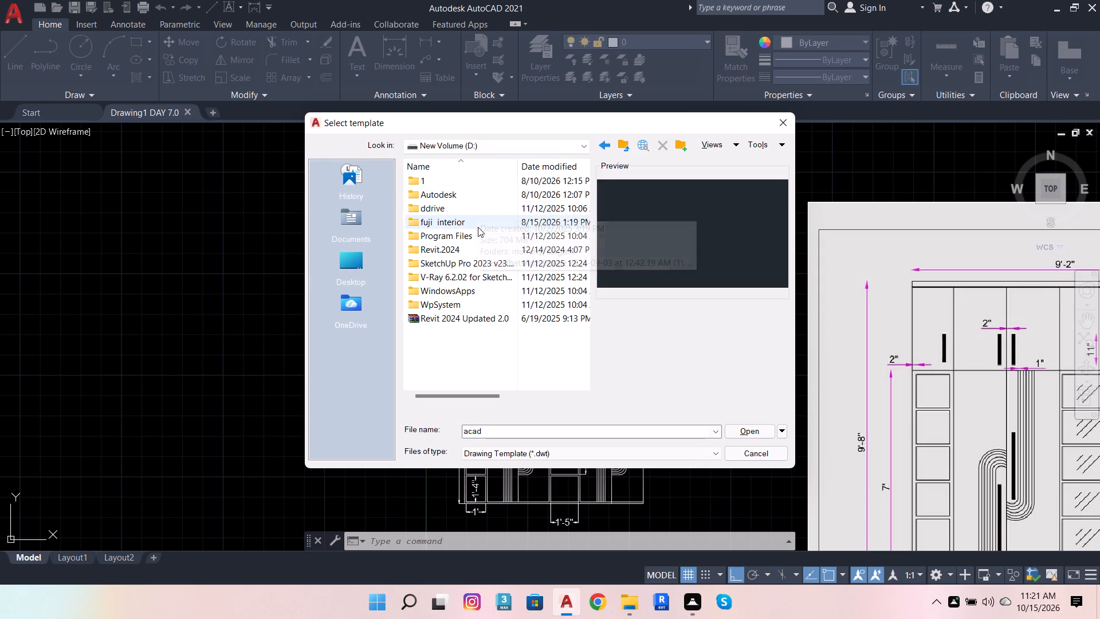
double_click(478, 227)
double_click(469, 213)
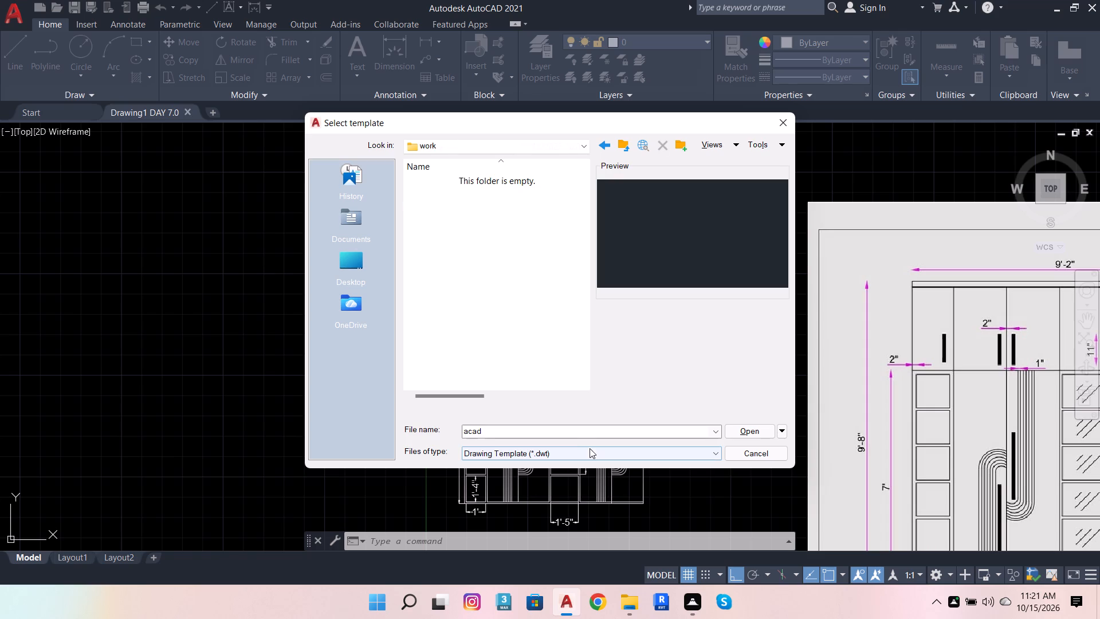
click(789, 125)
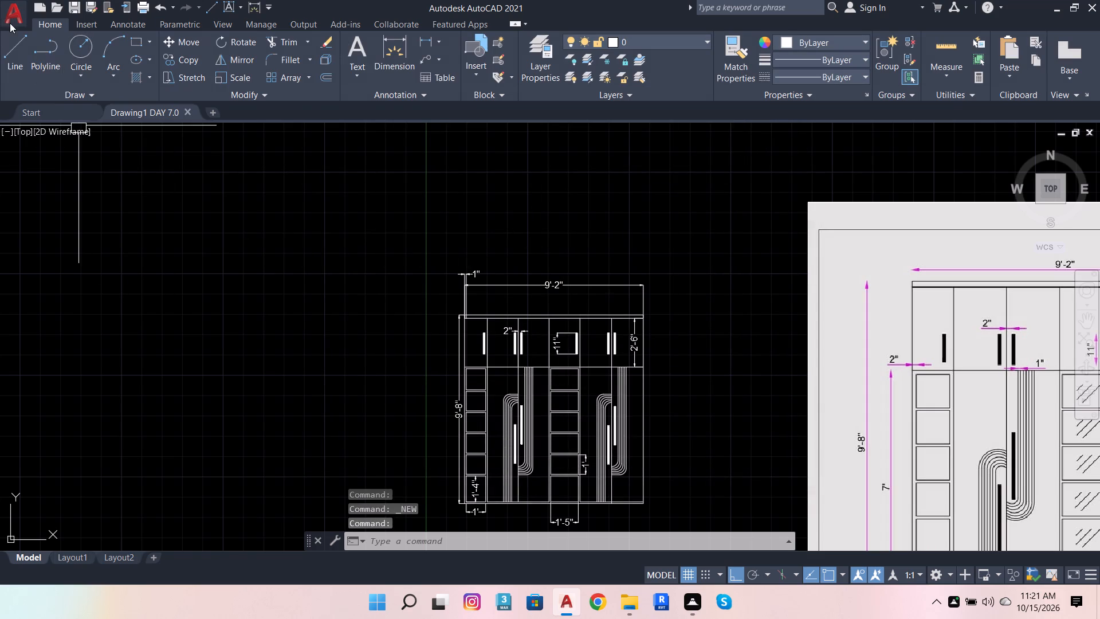
Save the drawing as Drawing1 DAY 7.0 in the work folder of fuji interior on drive D:, and close AutoCAD.
click(3, 1)
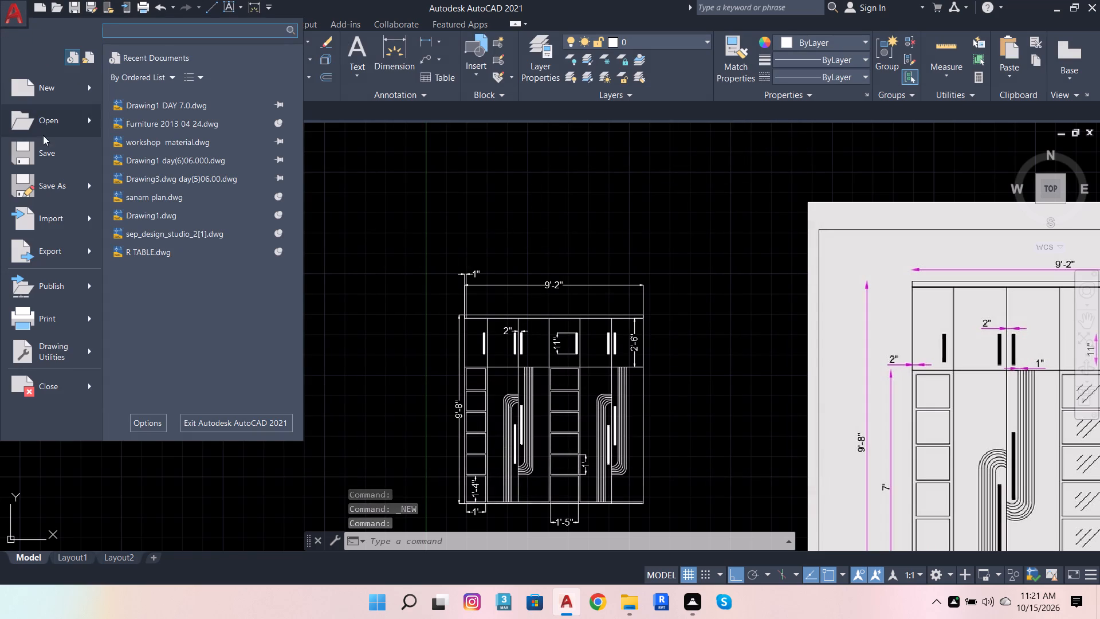
click(40, 187)
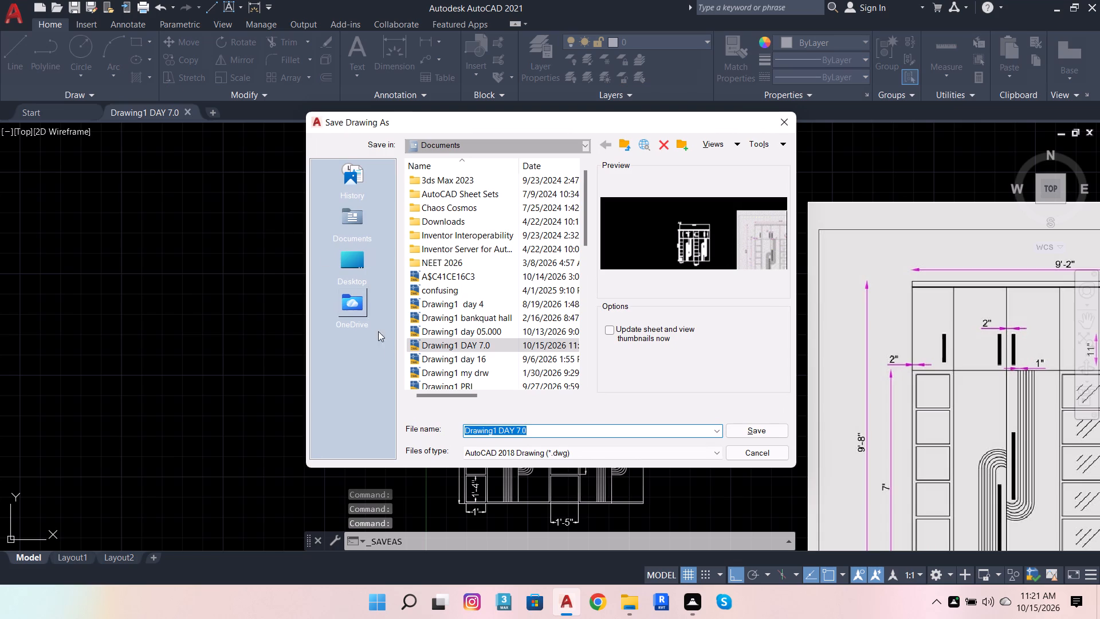
double_click(353, 263)
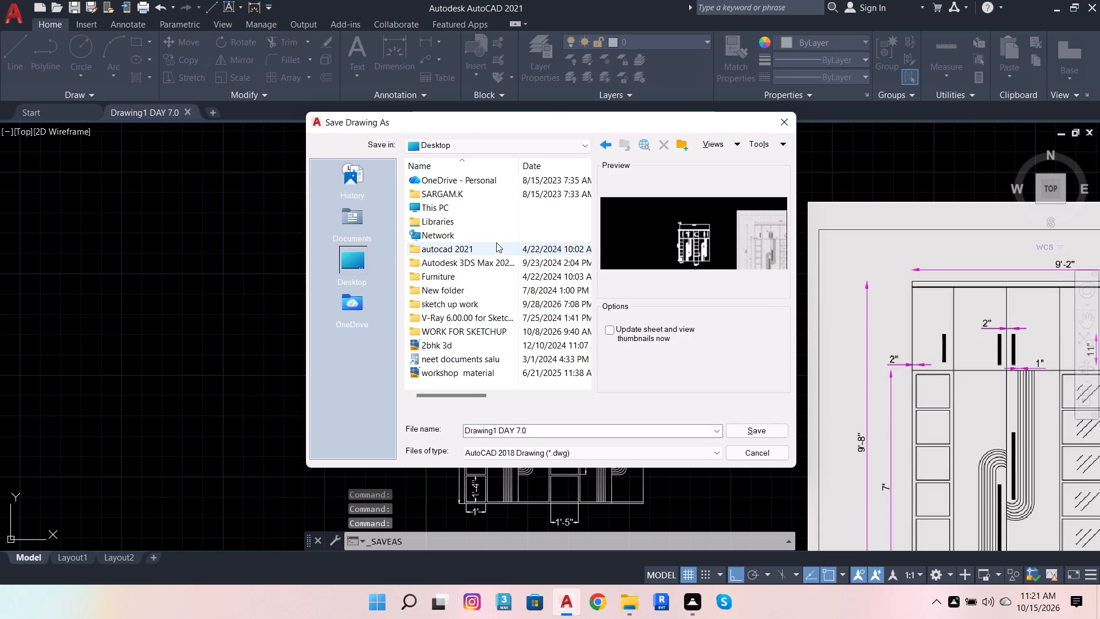
double_click(485, 213)
double_click(510, 314)
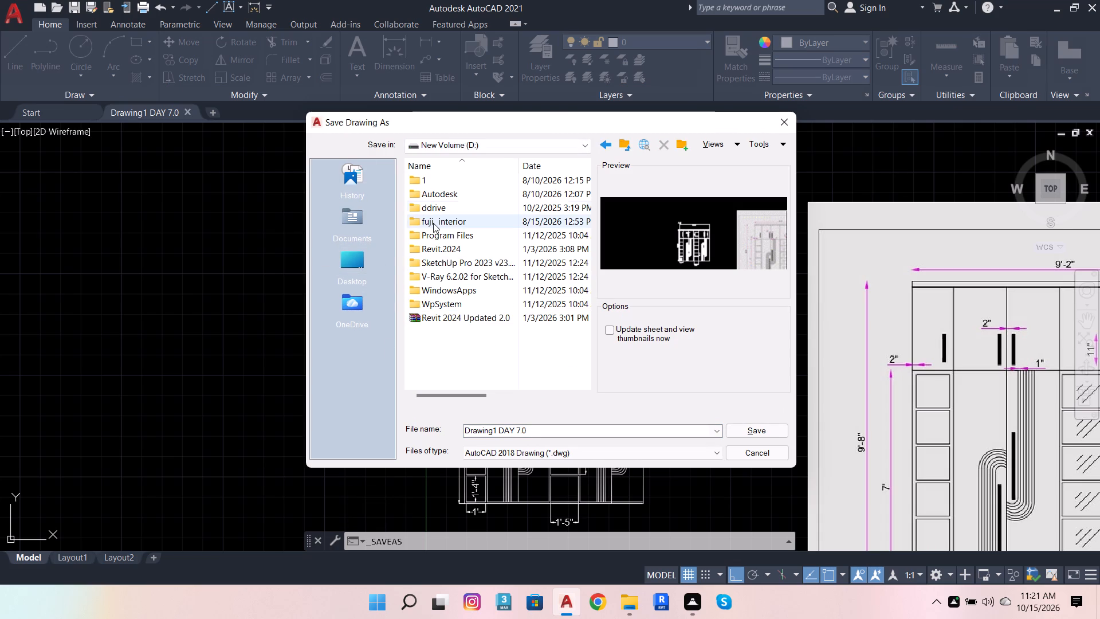
double_click(433, 223)
double_click(472, 209)
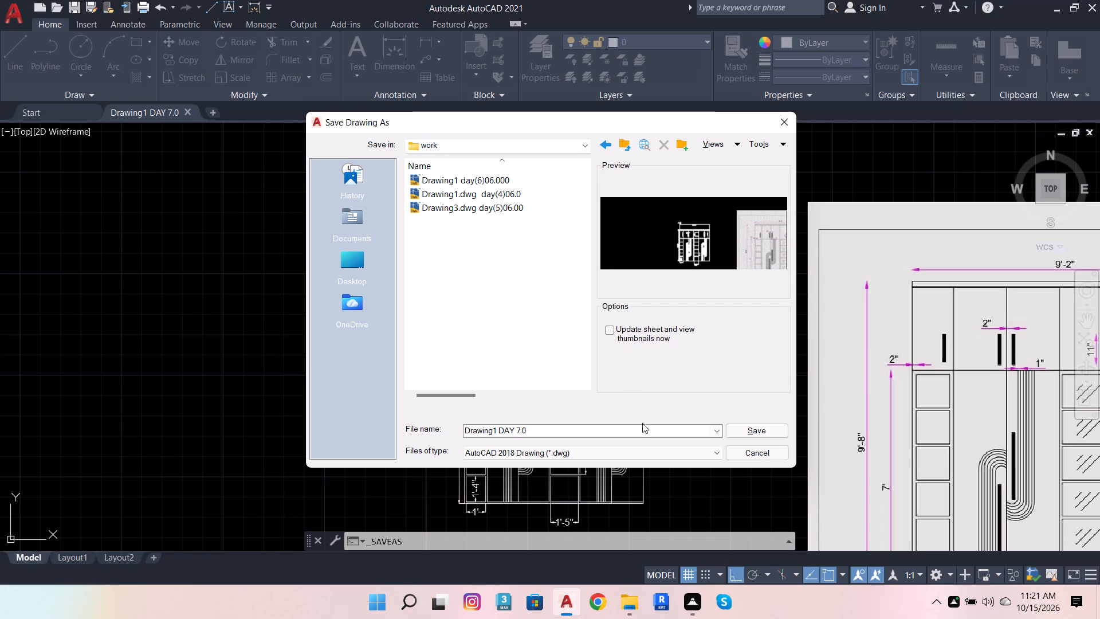
click(763, 429)
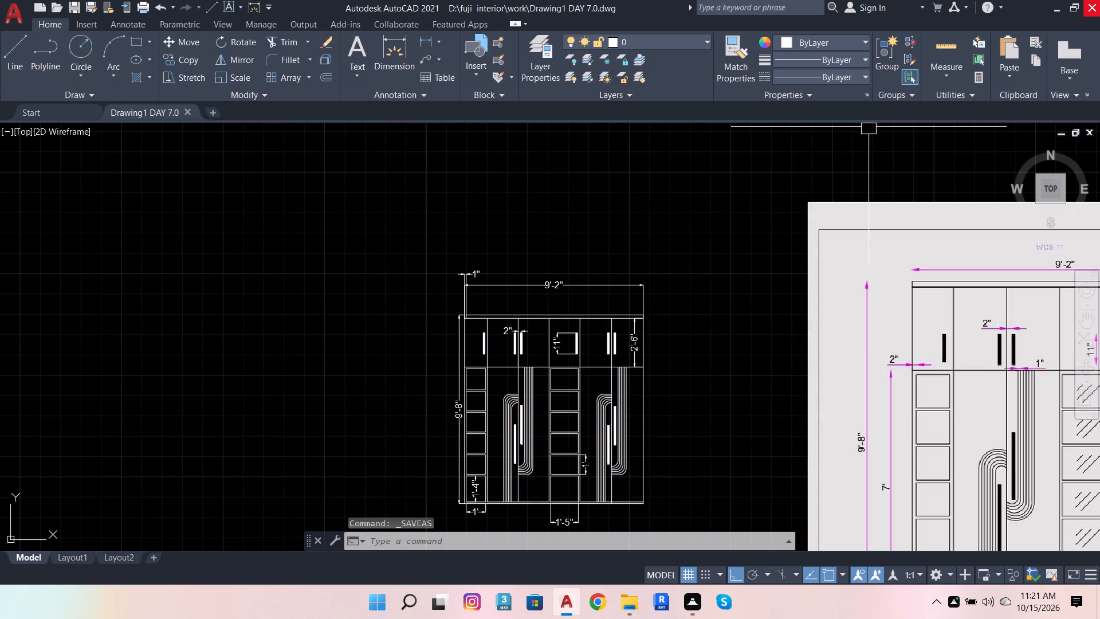
click(1099, 0)
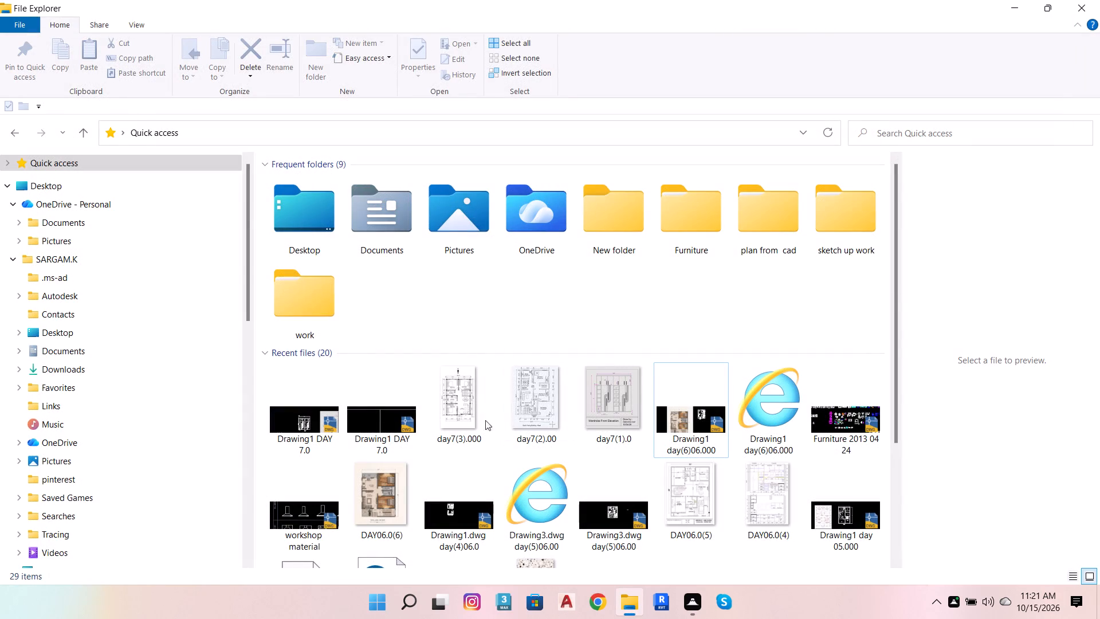
Open the work folder in File Explorer to check for the saved Drawing1 DAY 7.0 file.
double_click(300, 280)
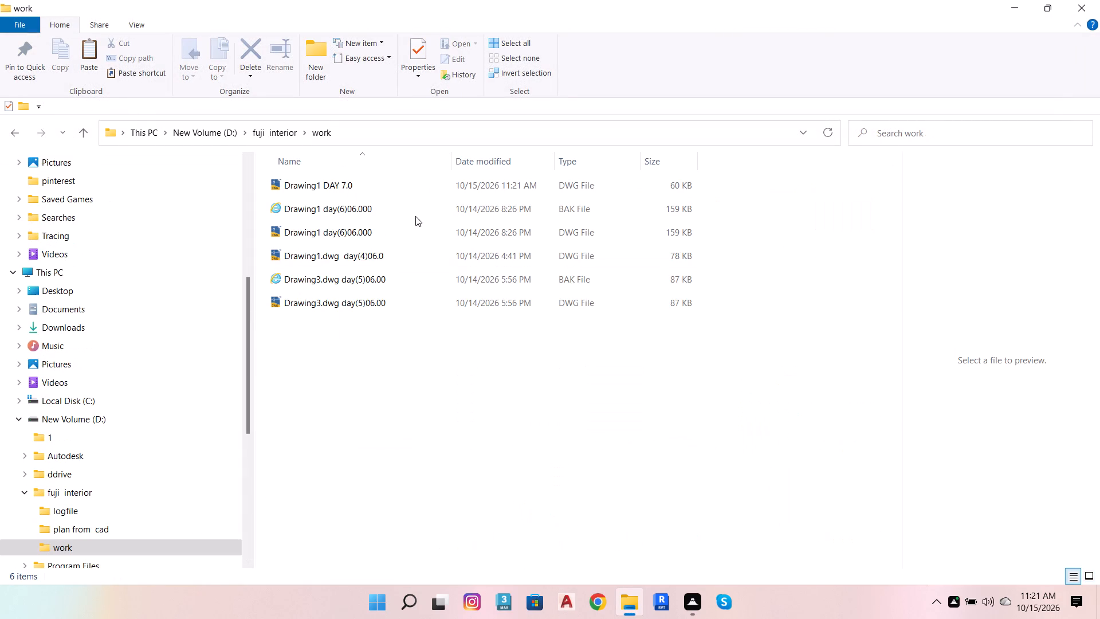
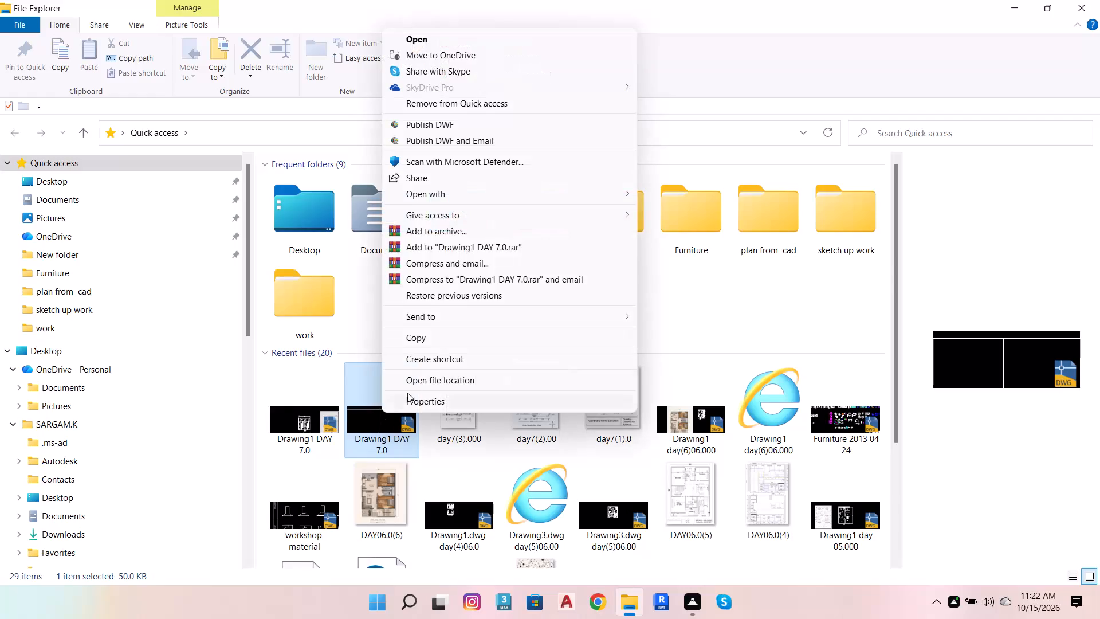
Check the file properties of the selected recent Drawing1 DAY 7.0 drawing for its storage location, and close them.
click(443, 402)
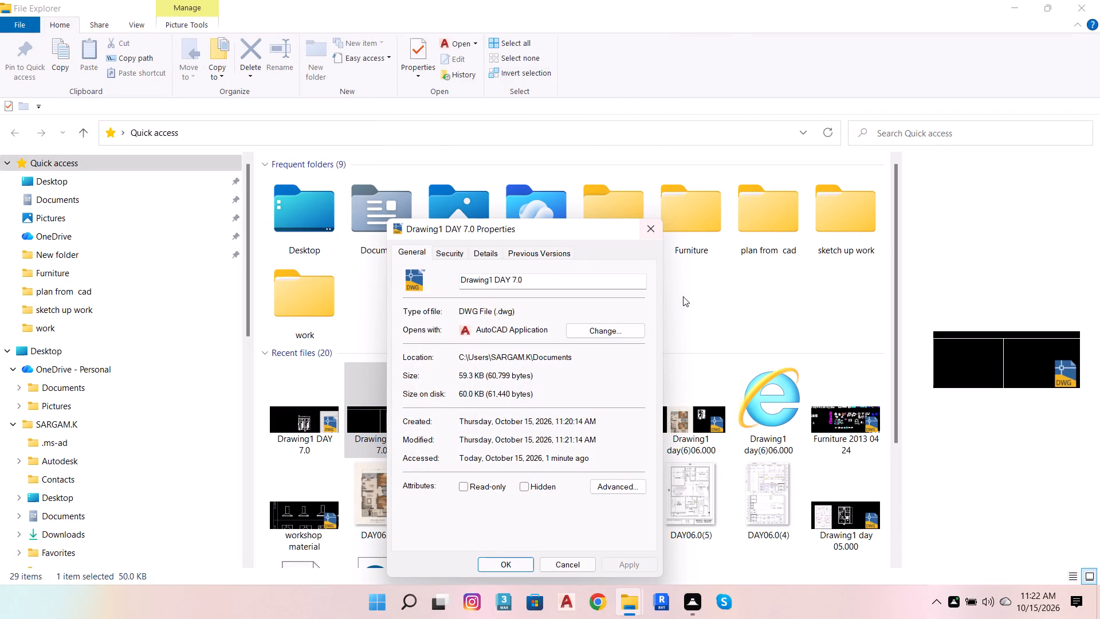
click(643, 227)
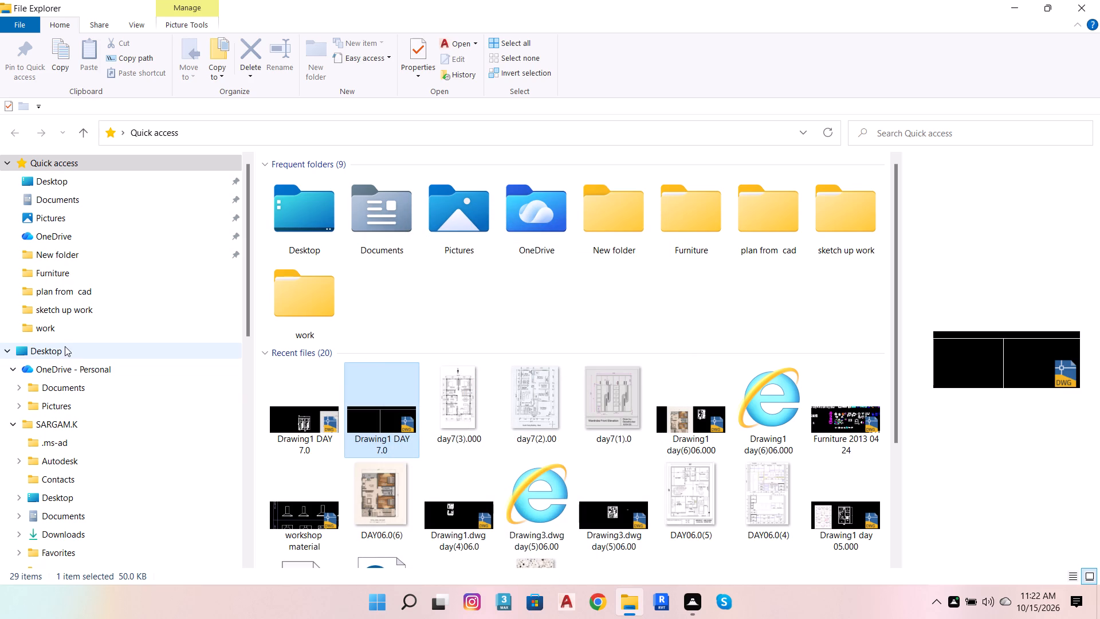
Browse the Desktop and the user profile's Desktop folder for the saved Drawing1 DAY 7.0 file.
double_click(63, 347)
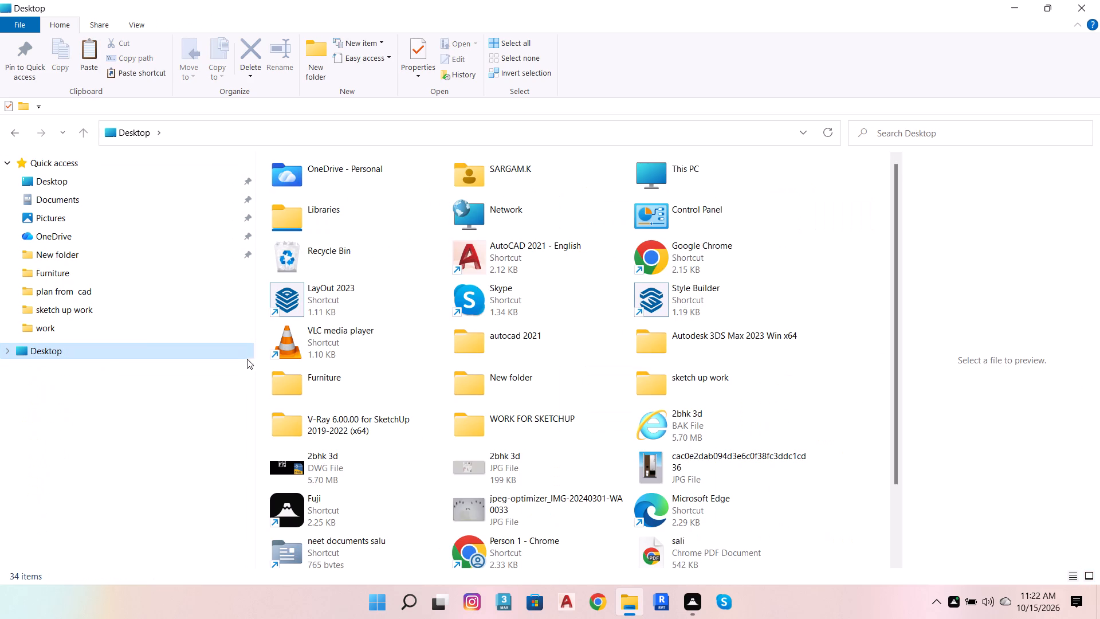
double_click(108, 348)
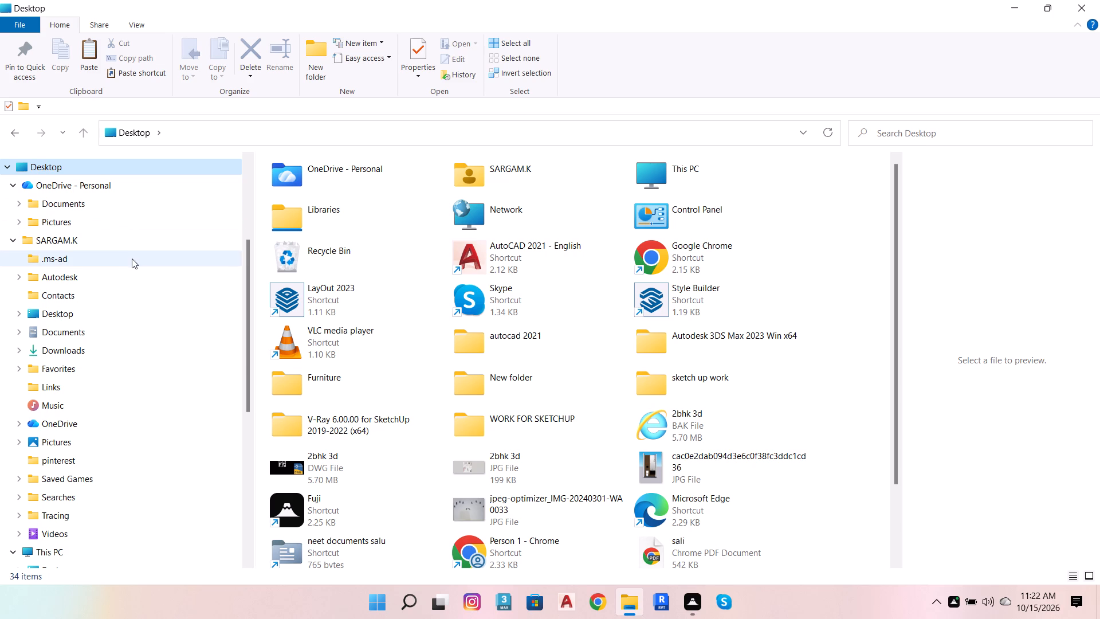
double_click(124, 243)
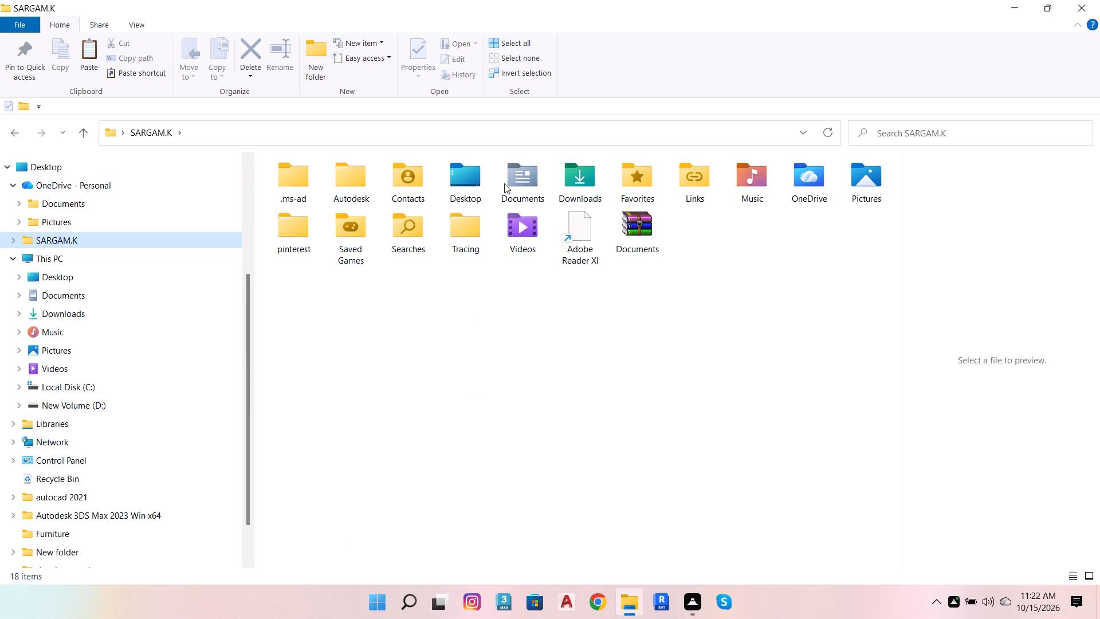
double_click(463, 177)
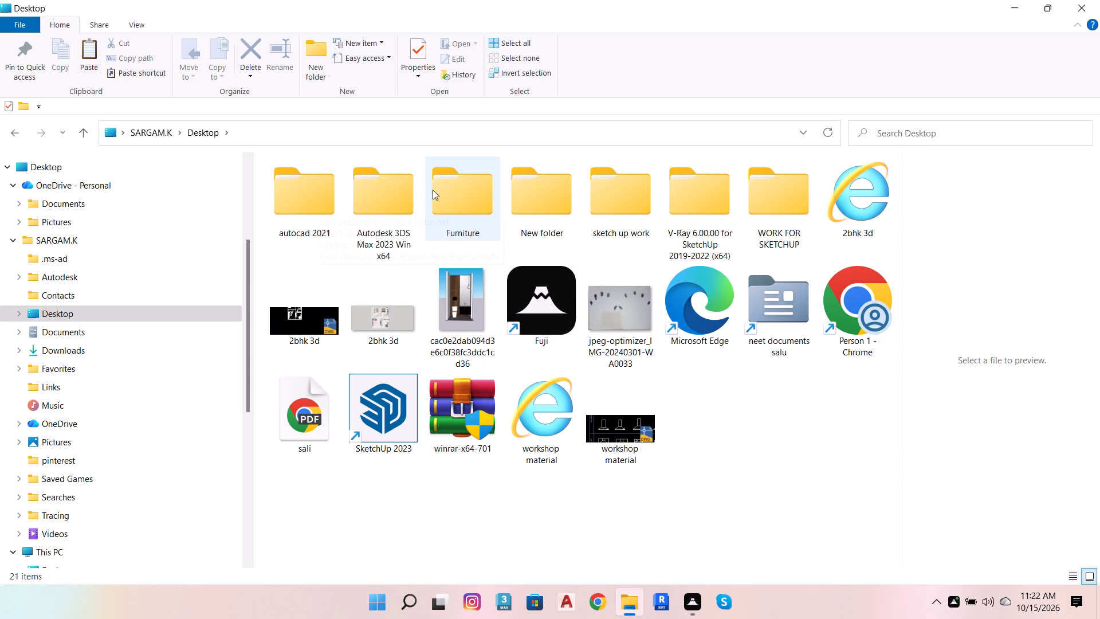
click(1099, 42)
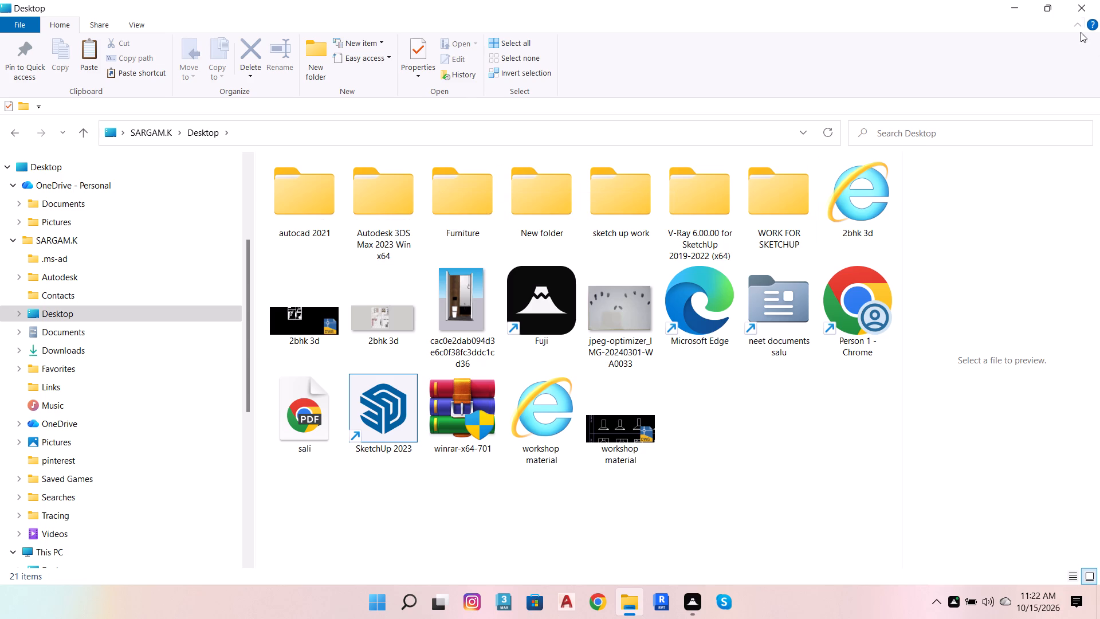
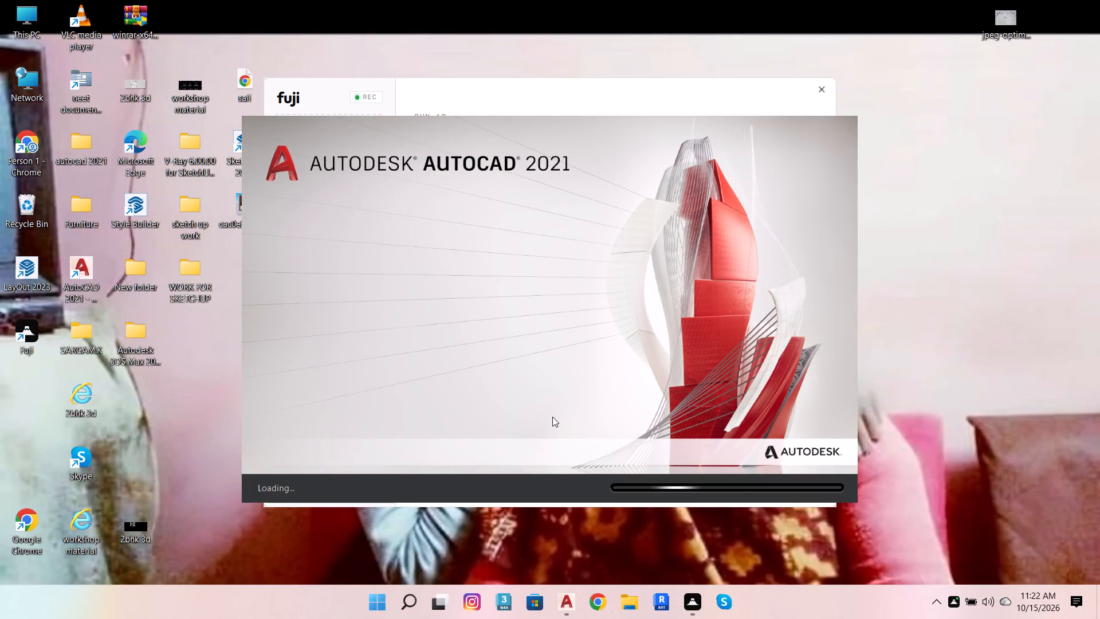
Start a new blank drawing.
click(254, 267)
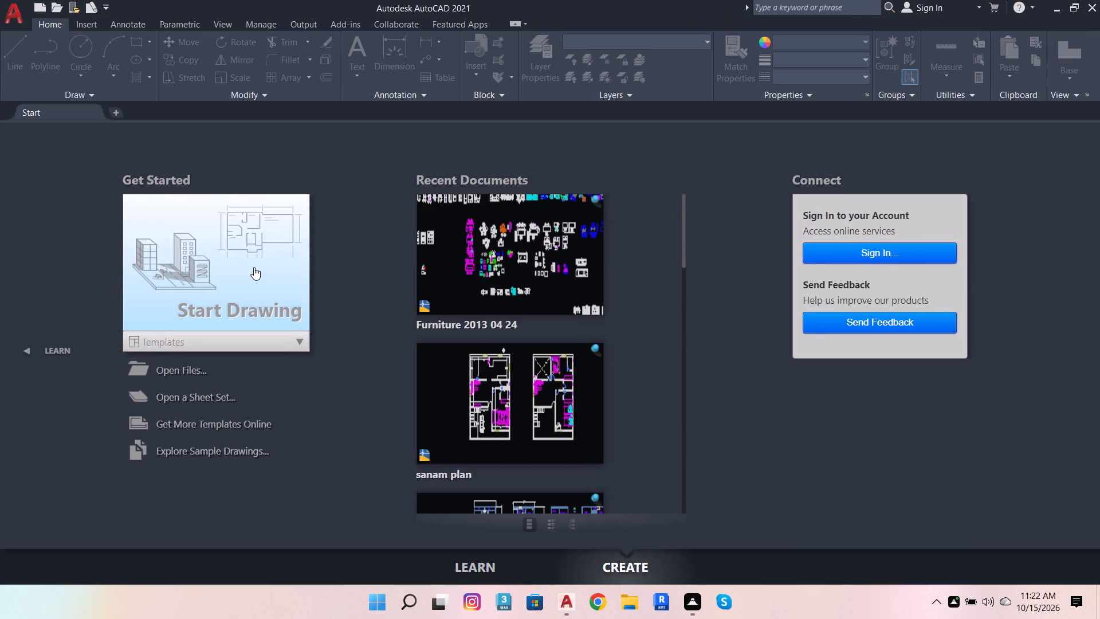
Open the program options and apply the Open and Save settings as they are.
click(530, 541)
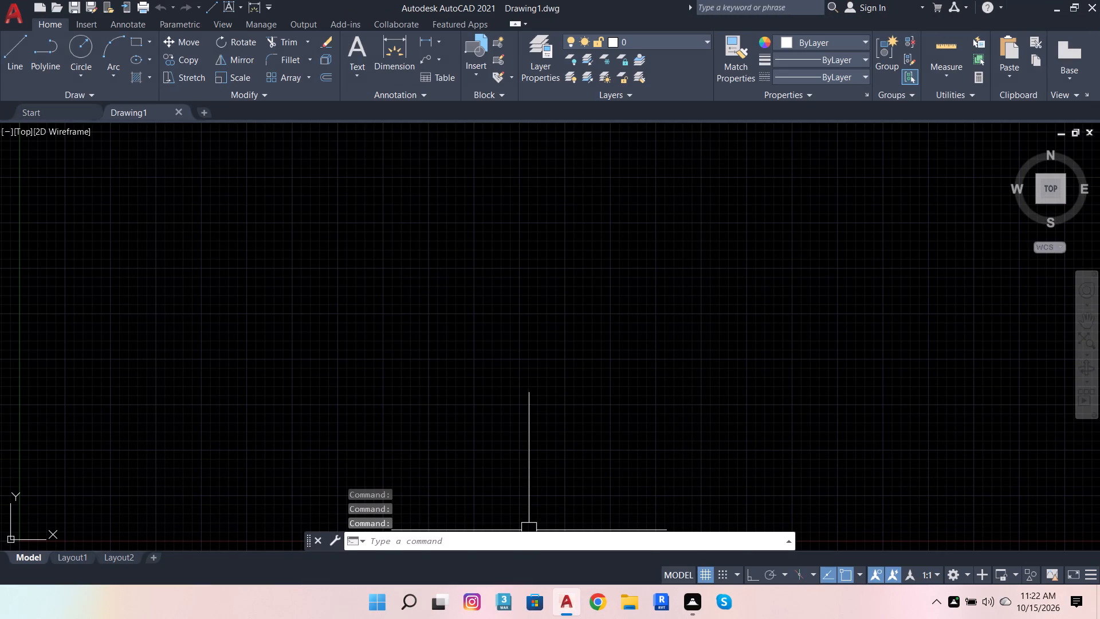
text(OP)
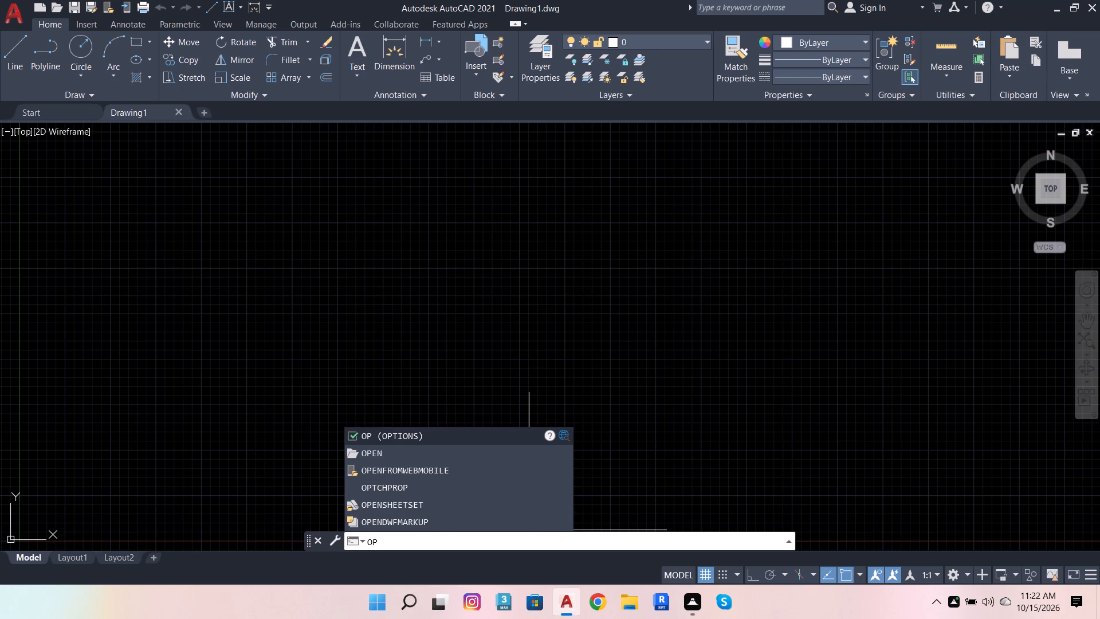
click(400, 434)
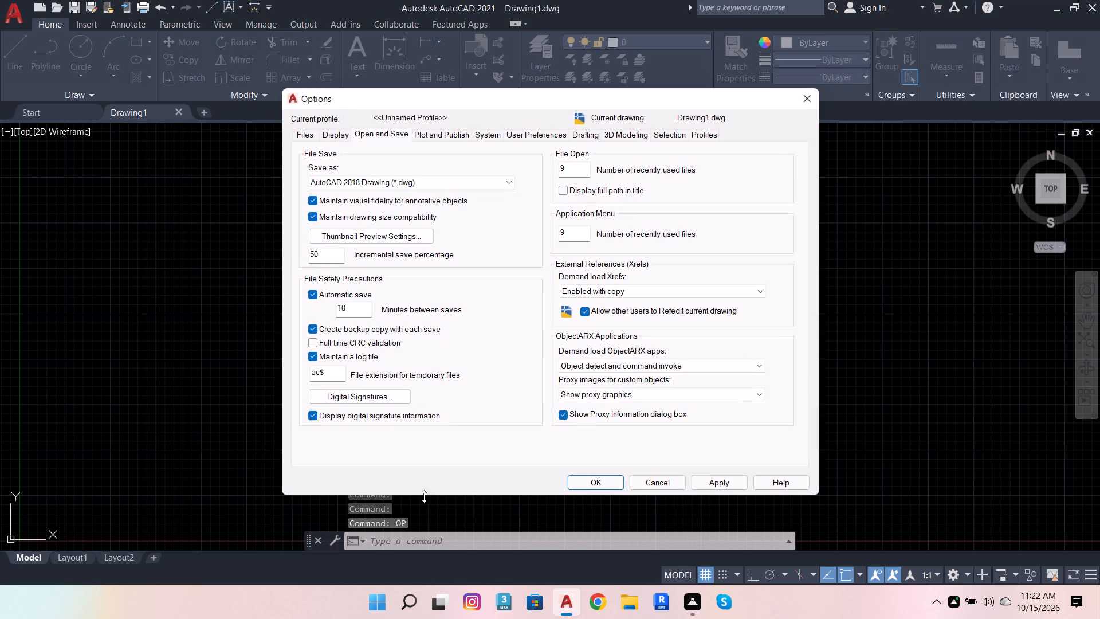
click(733, 483)
click(608, 478)
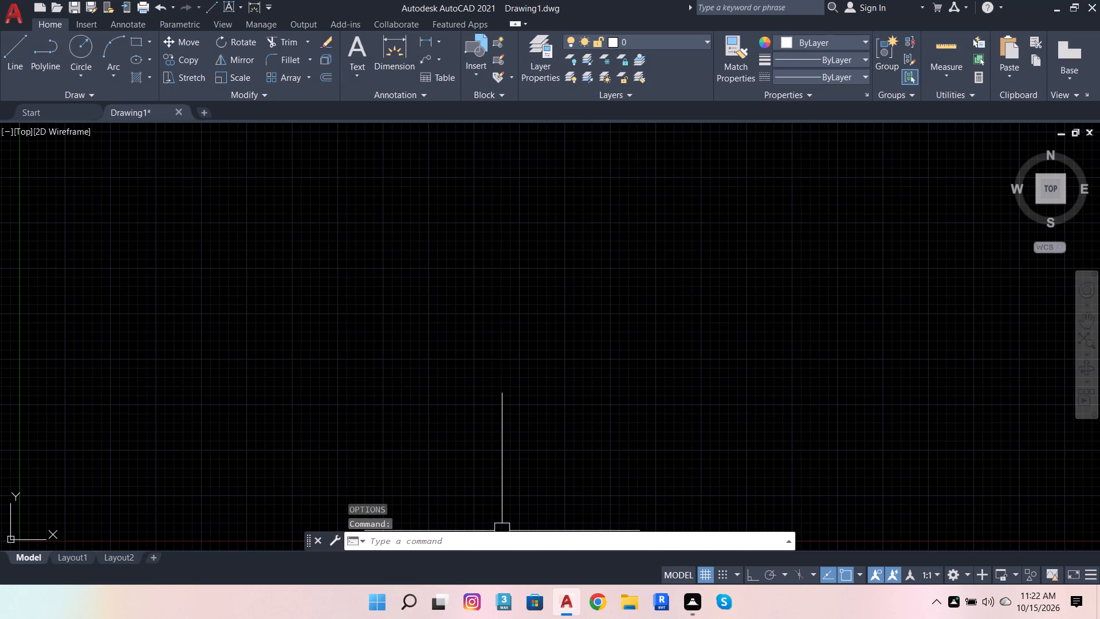
Configure the drawing units to Architectural length with a precision of 0'-0".
click(481, 536)
text(UNI)
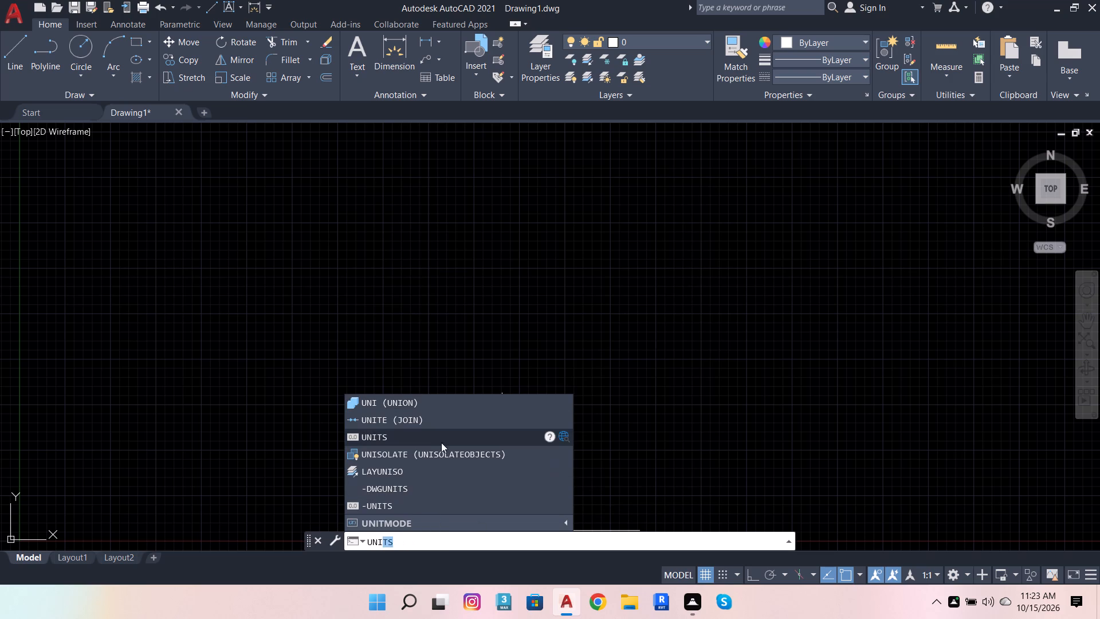
click(438, 438)
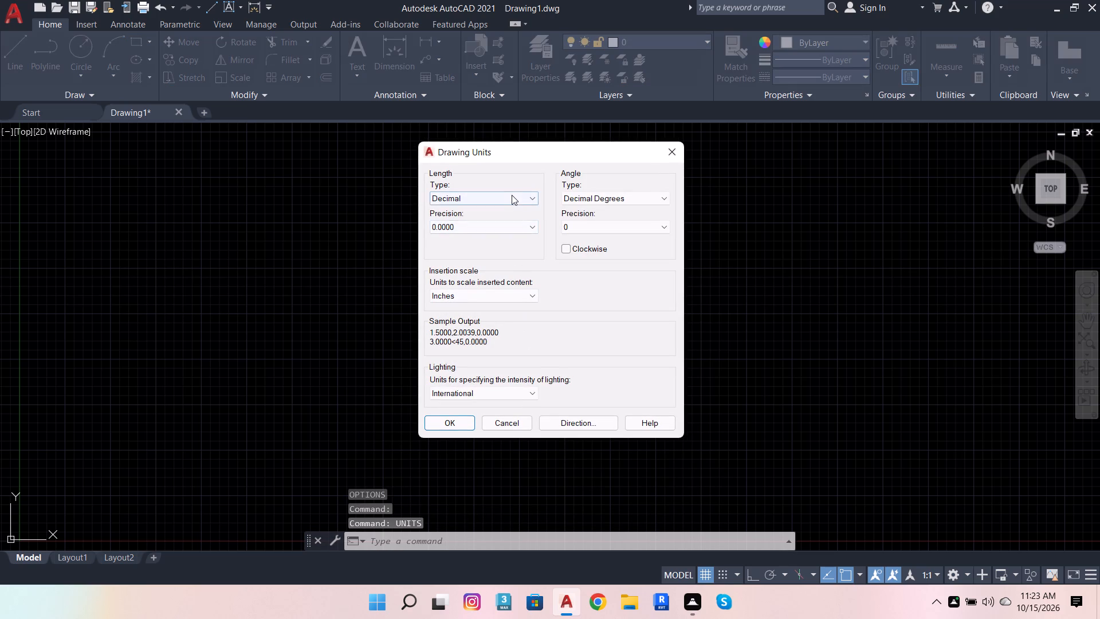
click(512, 195)
click(505, 207)
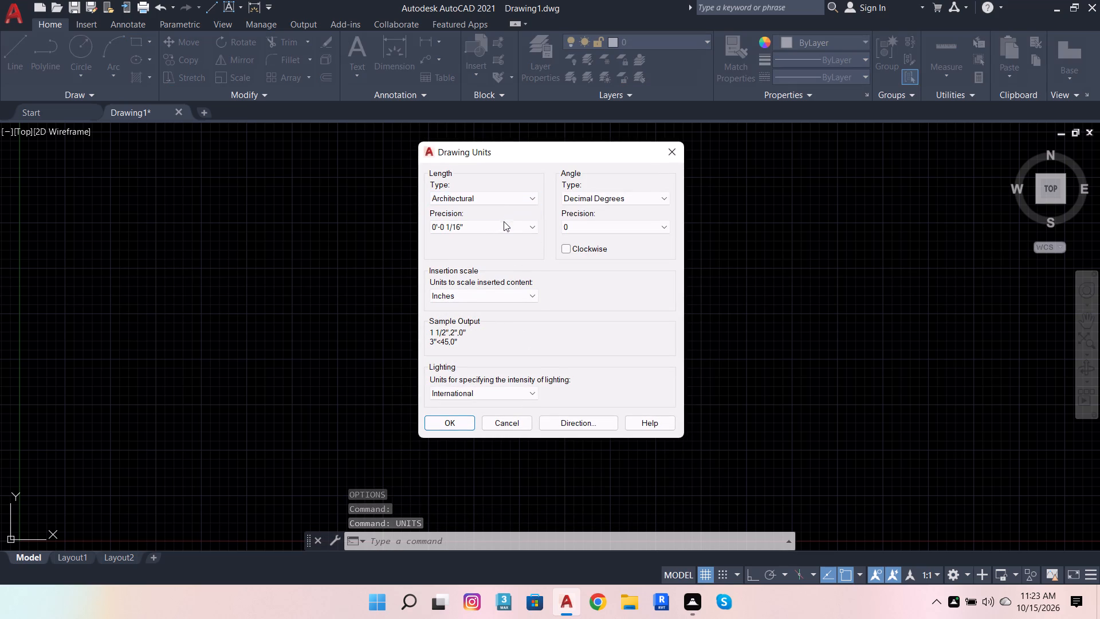
click(503, 224)
click(500, 237)
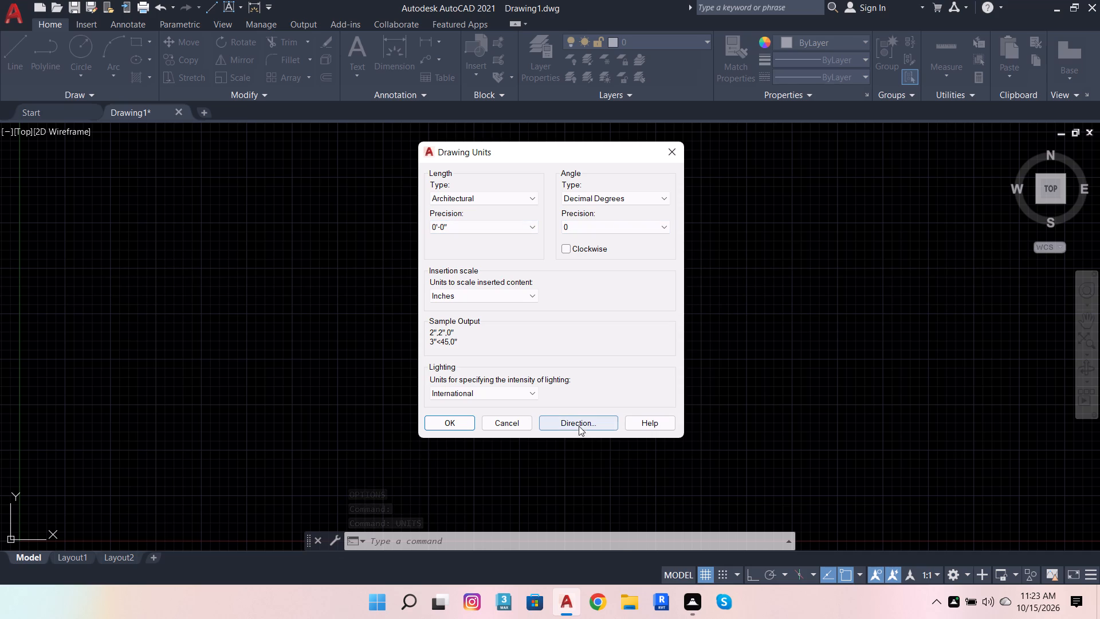
click(449, 422)
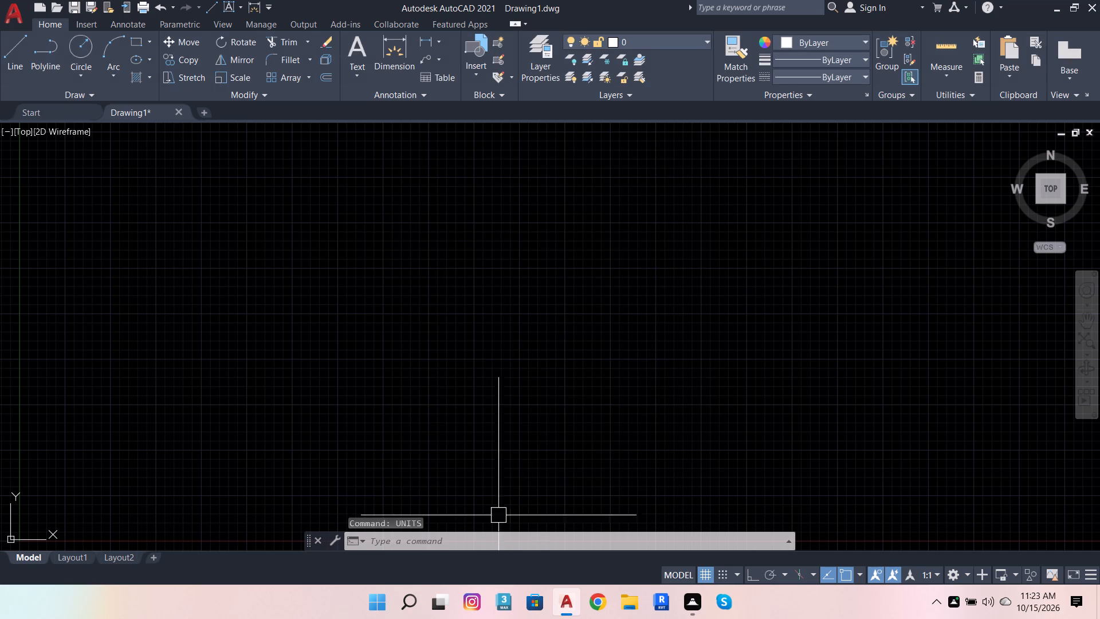
Set the model space limits to an upper right corner of 60',90', accepting the default lower left corner.
click(497, 532)
text(LIMIT)
key(s)
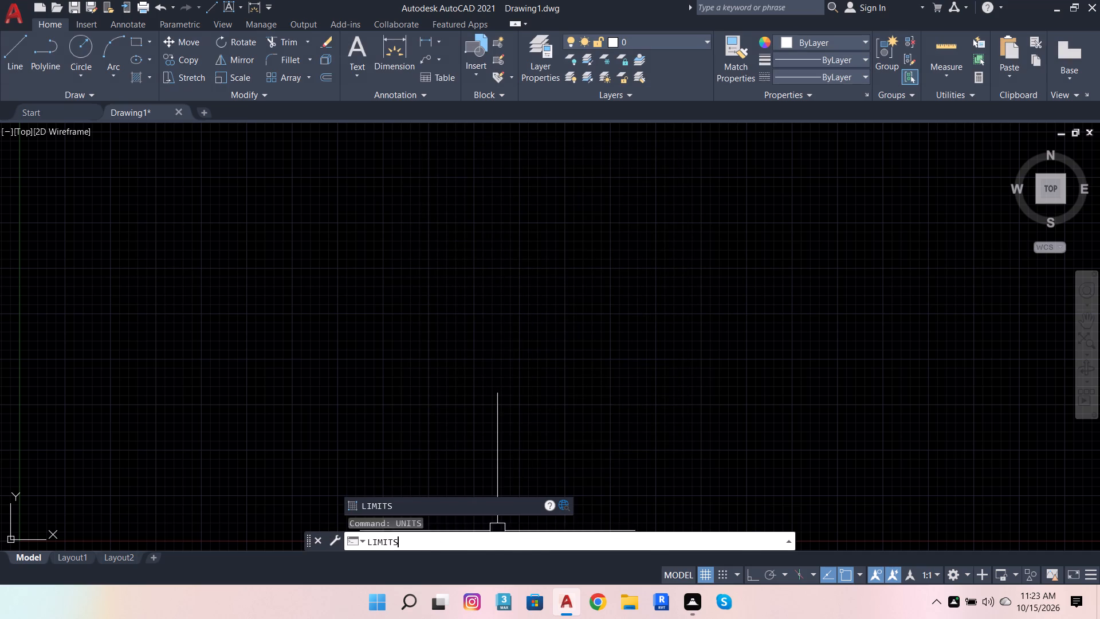
key(Return)
key(Return)
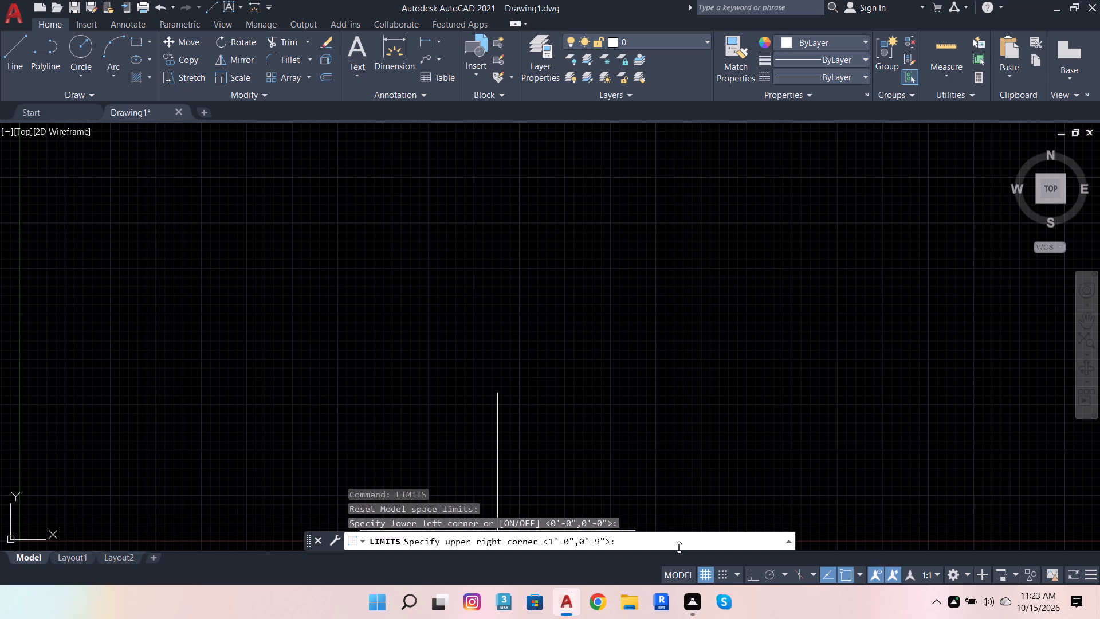
click(679, 547)
text(60',)
text(90')
key(Return)
key(z)
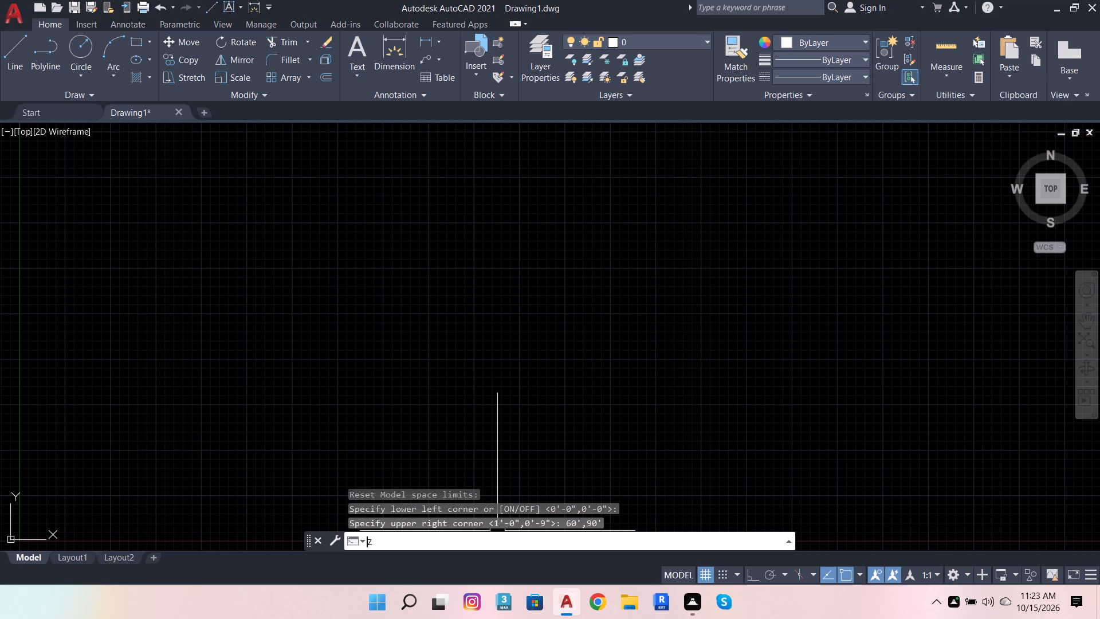
key(Return)
key(a)
key(Return)
Draw a horizontal trial line just beside the Y axis, turning Ortho mode on for it.
scroll(292, 336, down, 2)
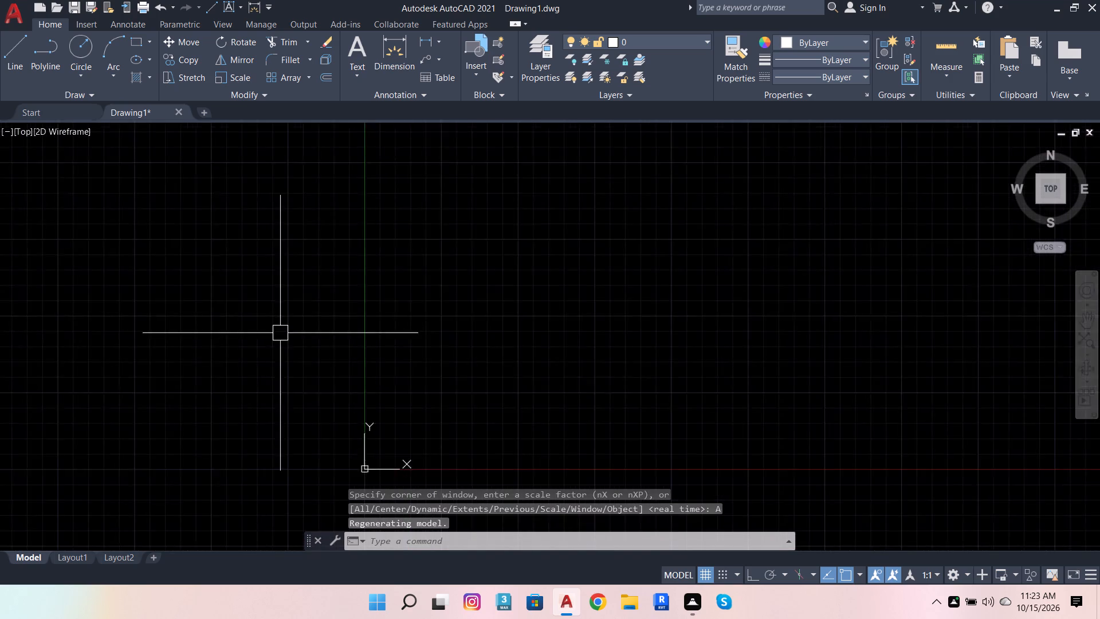
scroll(531, 351, up, 2)
click(10, 44)
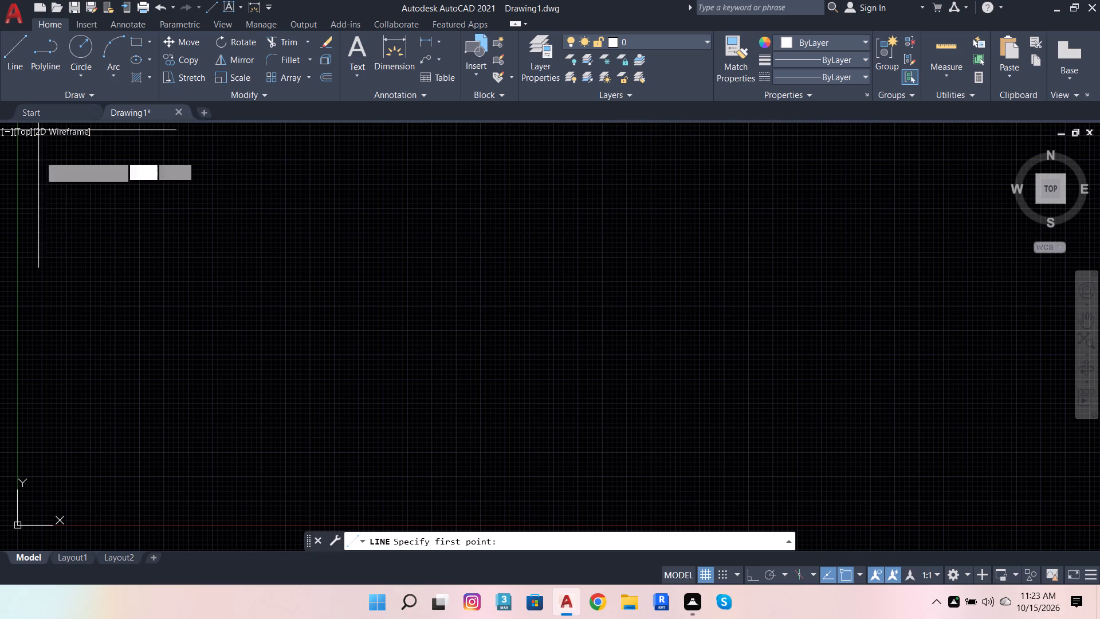
click(36, 203)
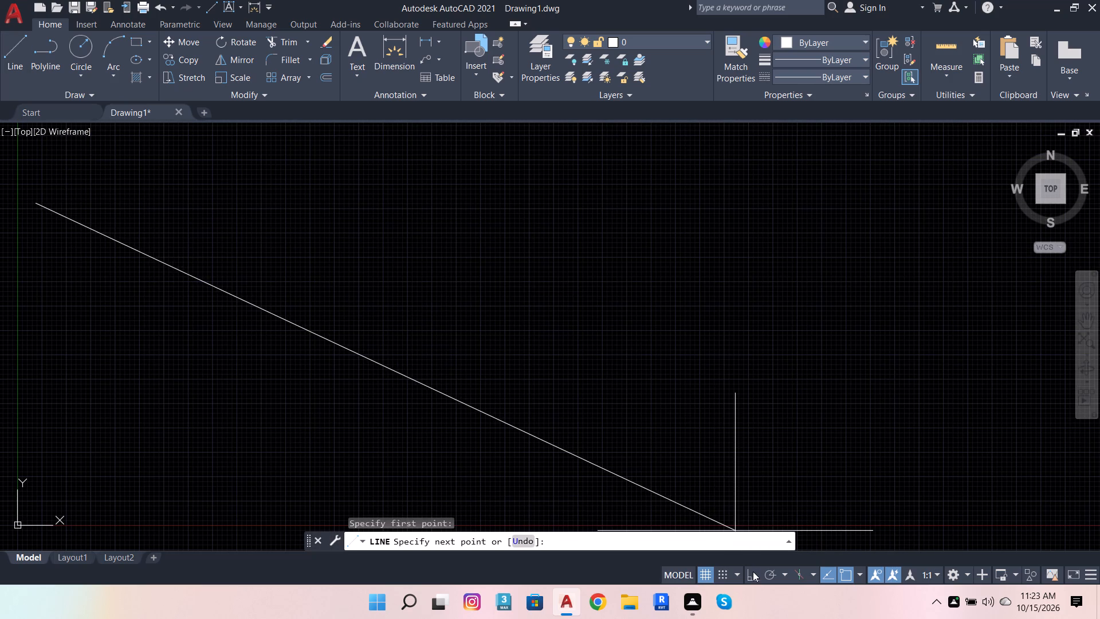
click(753, 571)
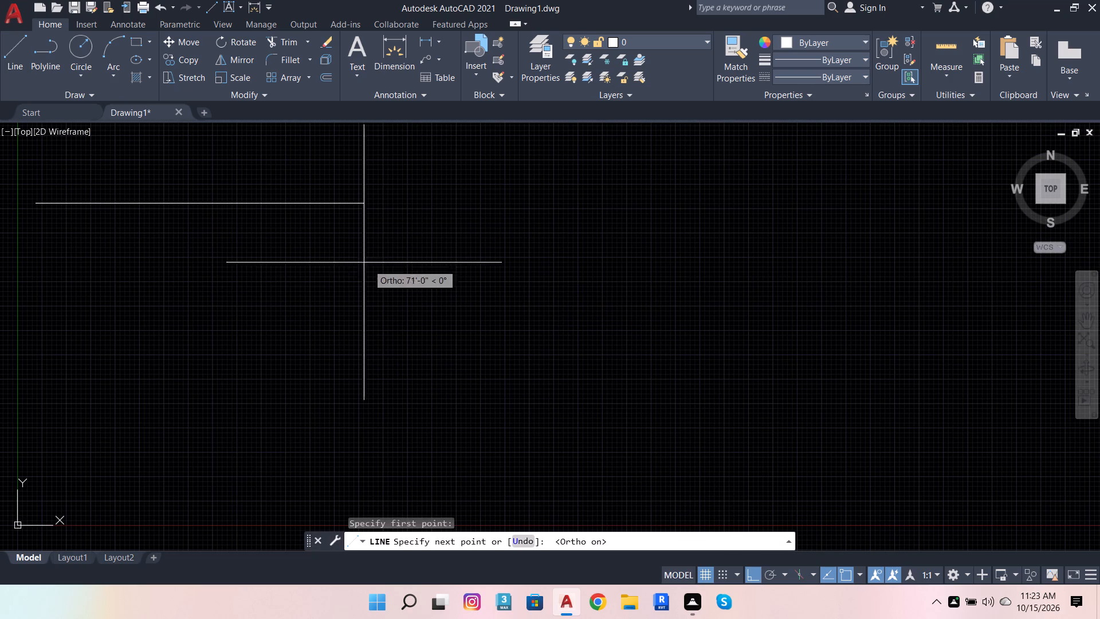
click(194, 214)
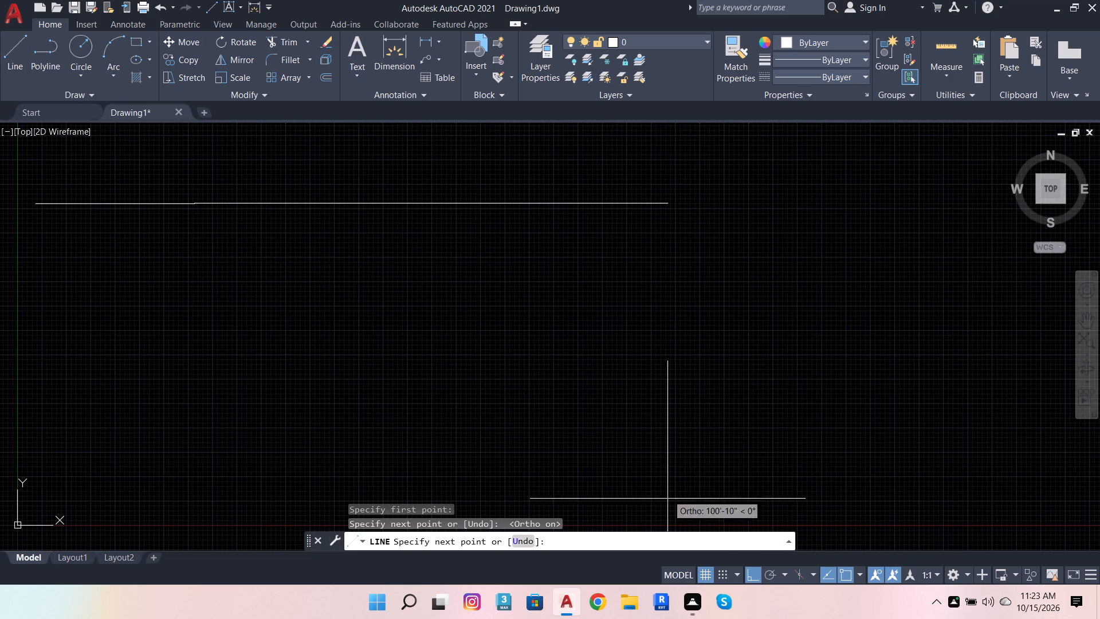
Copy the day7(2).00 floor plan image from File Explorer and insert it beside the trial line, scaled by about 4'-6" with no rotation.
click(626, 605)
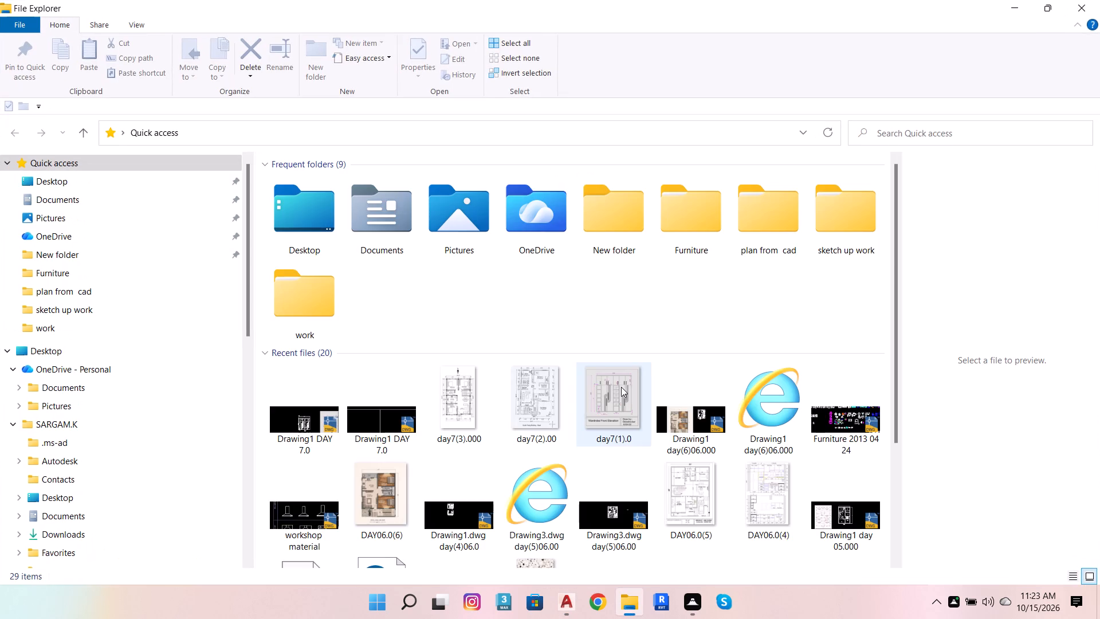
right_click(537, 398)
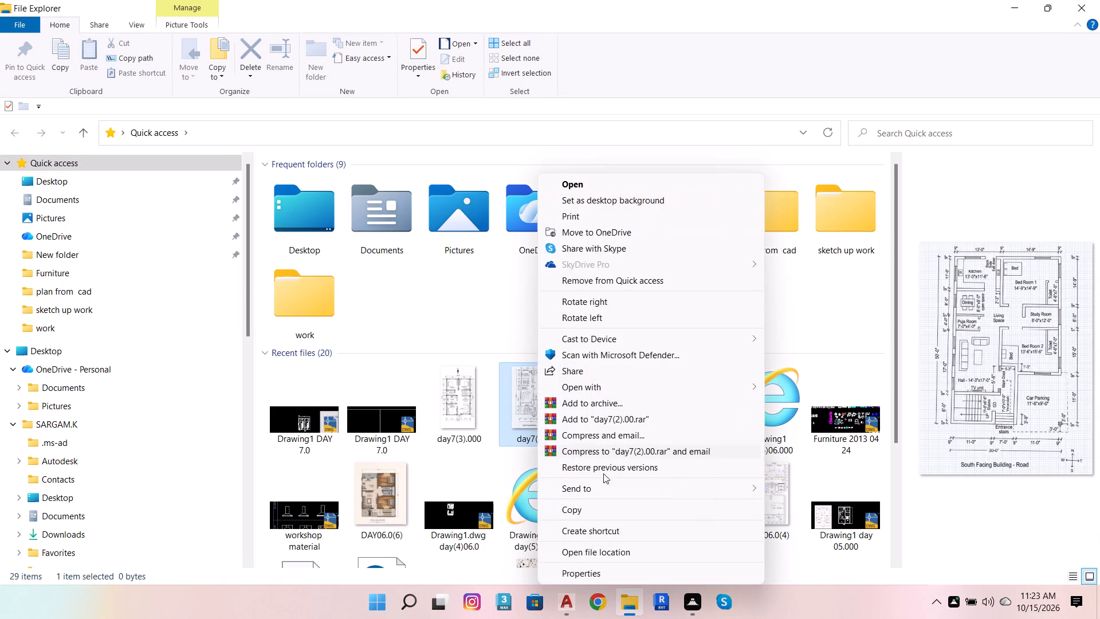
click(575, 516)
click(1099, 0)
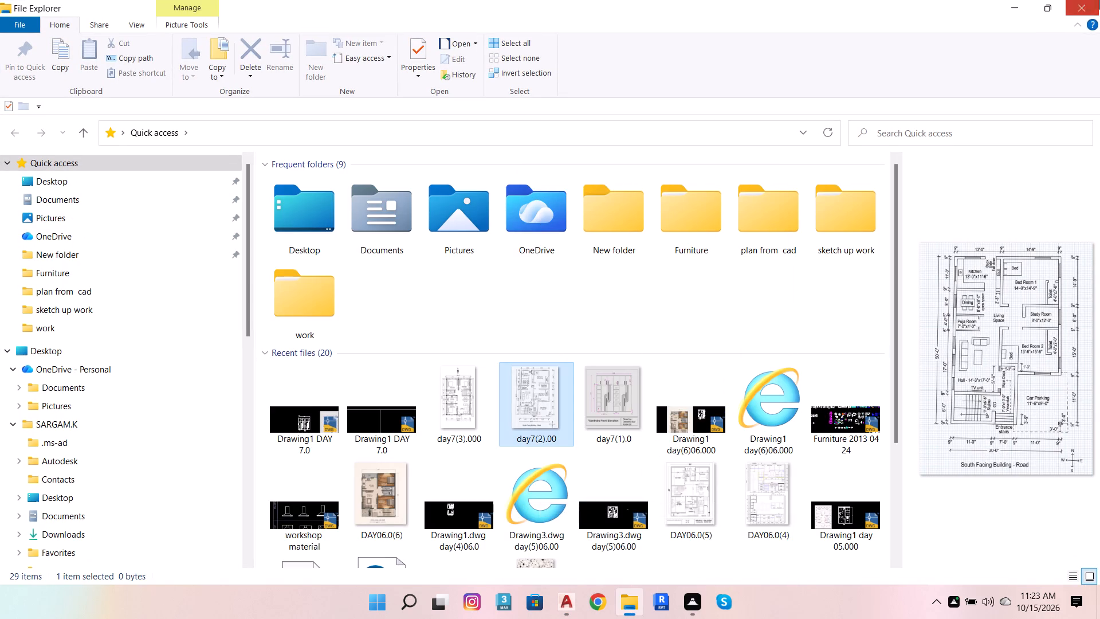
key(space)
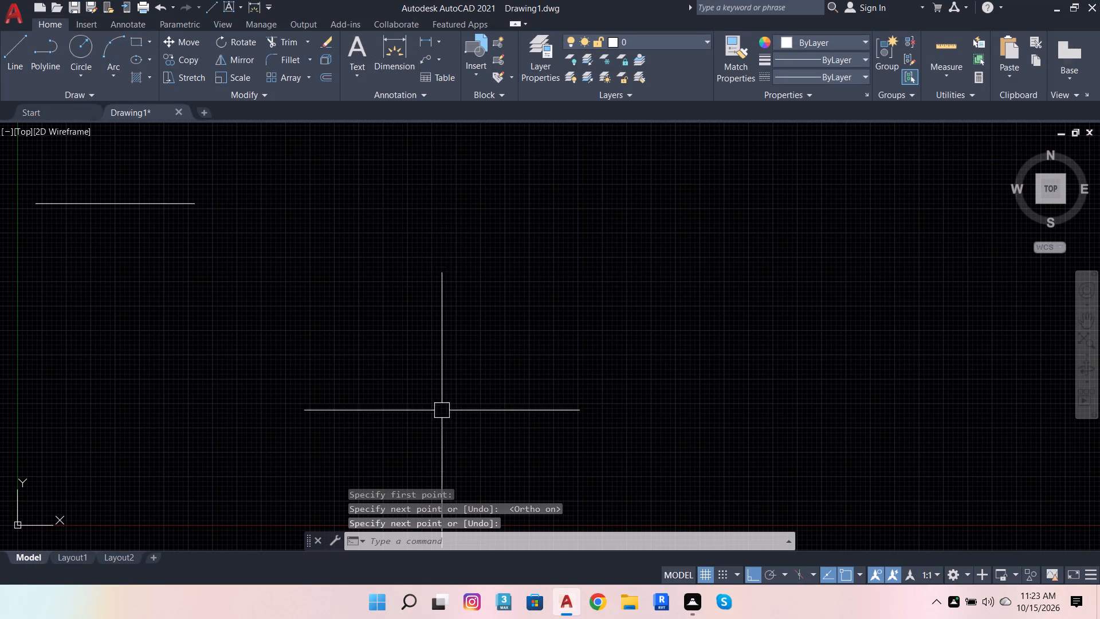
key(ctrl+v)
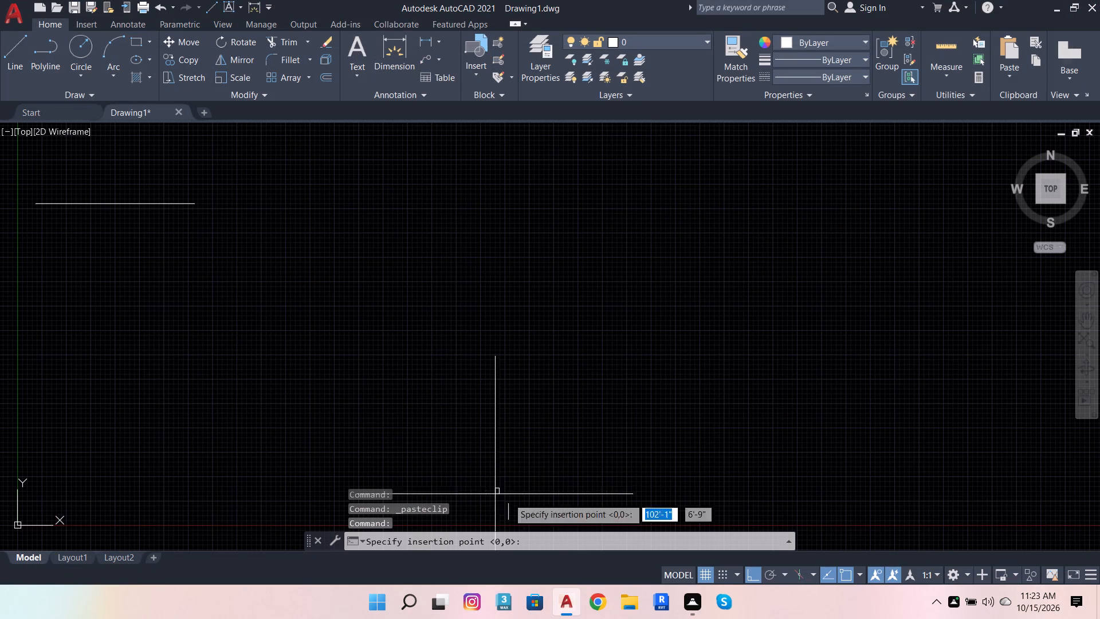
click(390, 465)
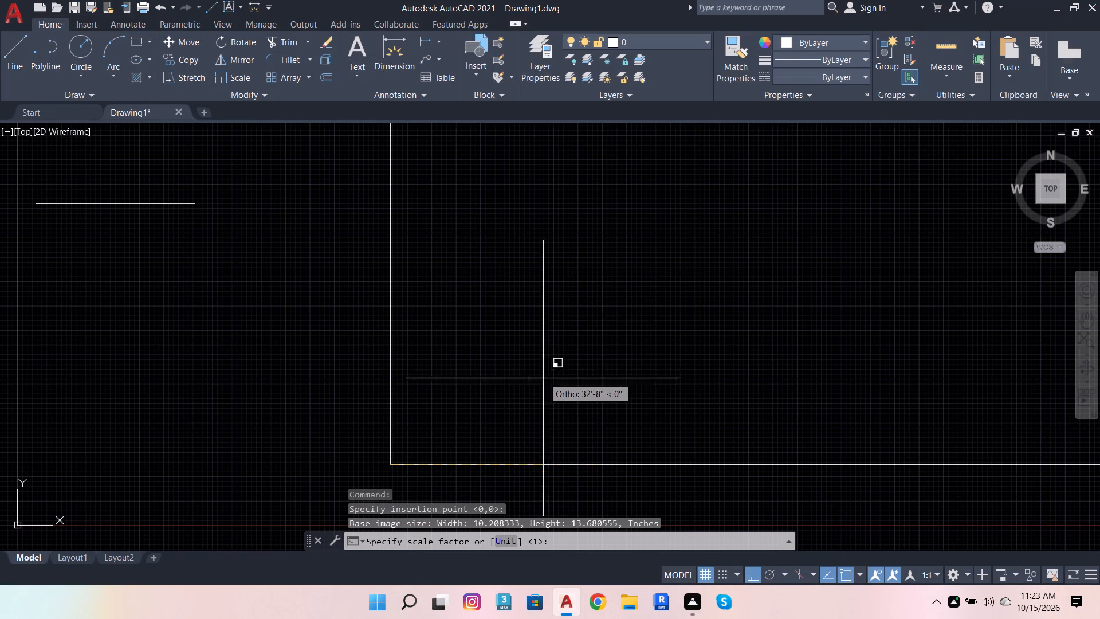
scroll(541, 383, down, 2)
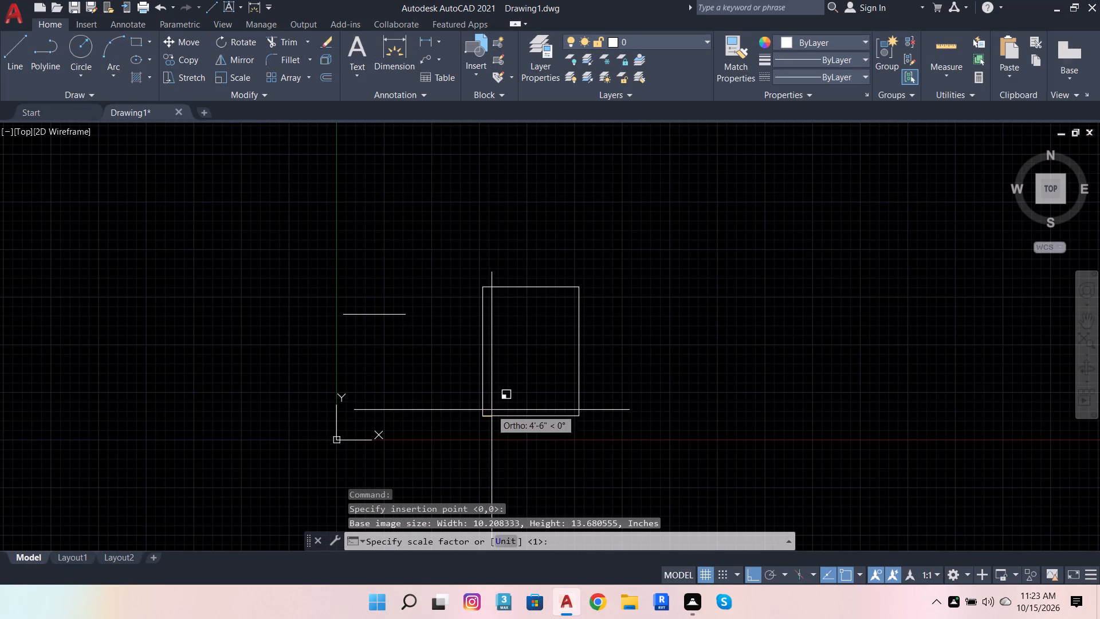
click(492, 410)
click(548, 426)
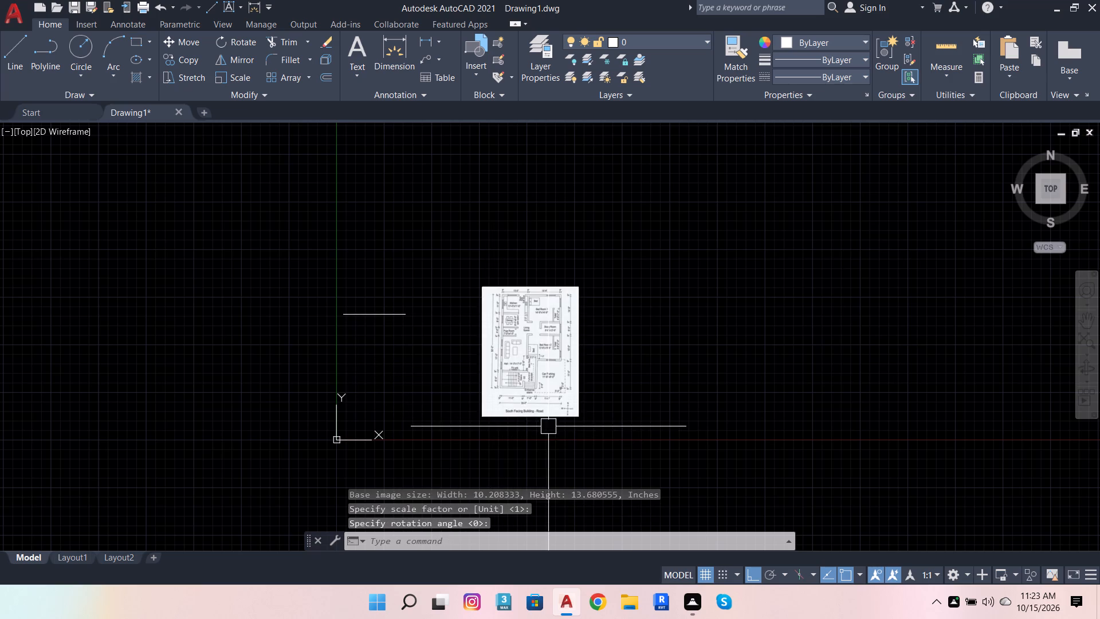
Erase the horizontal trial line next to the inserted floor plan image.
scroll(526, 341, up, 4)
scroll(586, 317, down, 2)
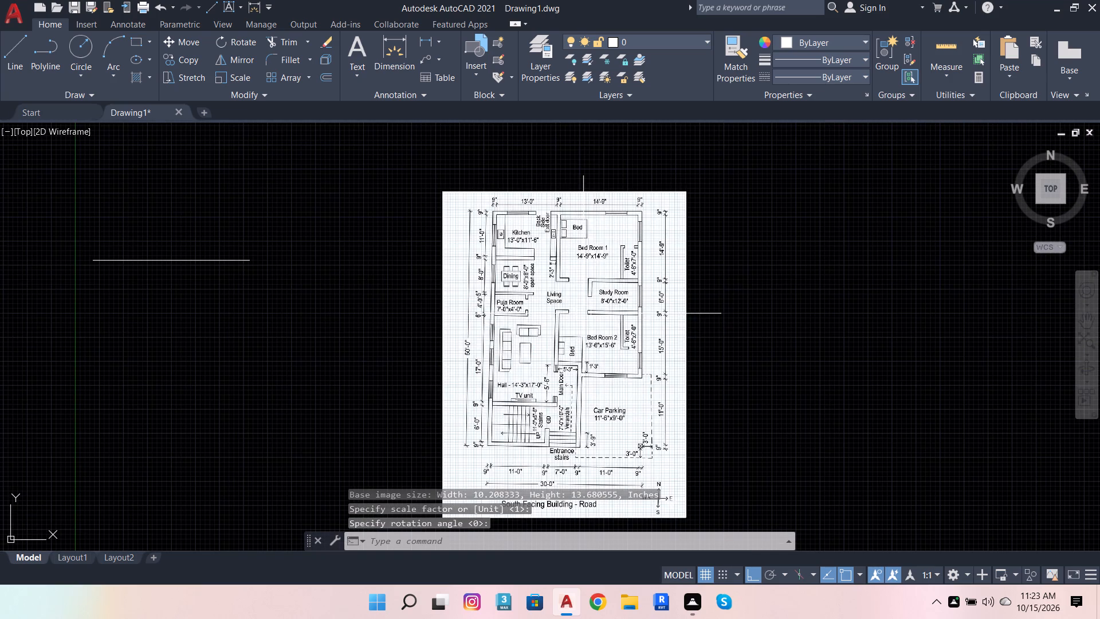
scroll(302, 264, up, 1)
click(199, 257)
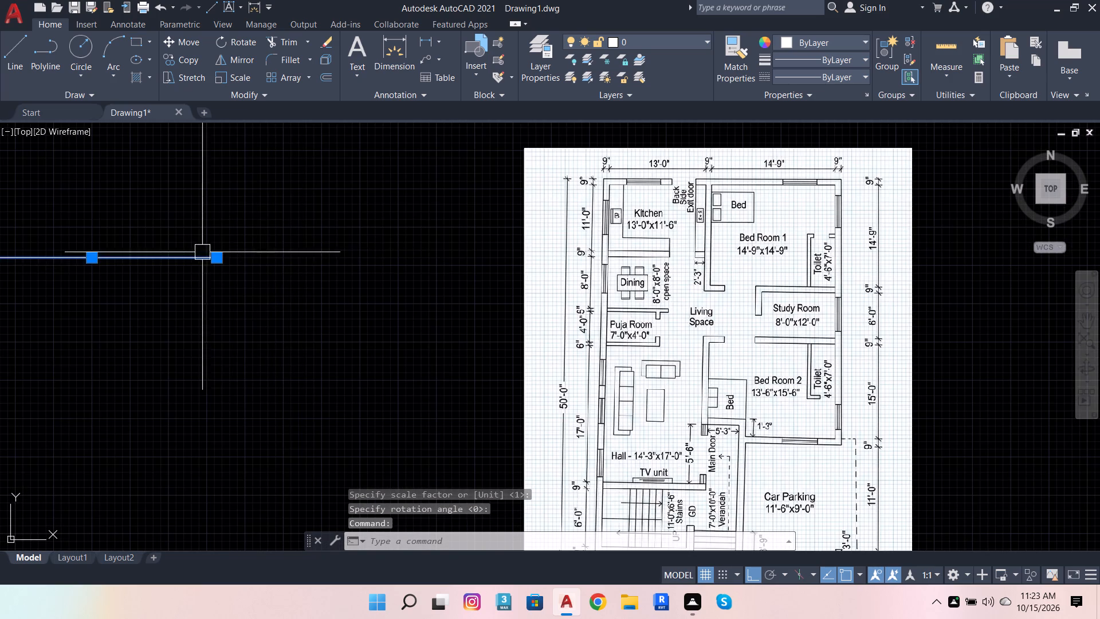
scroll(340, 257, down, 2)
key(Delete)
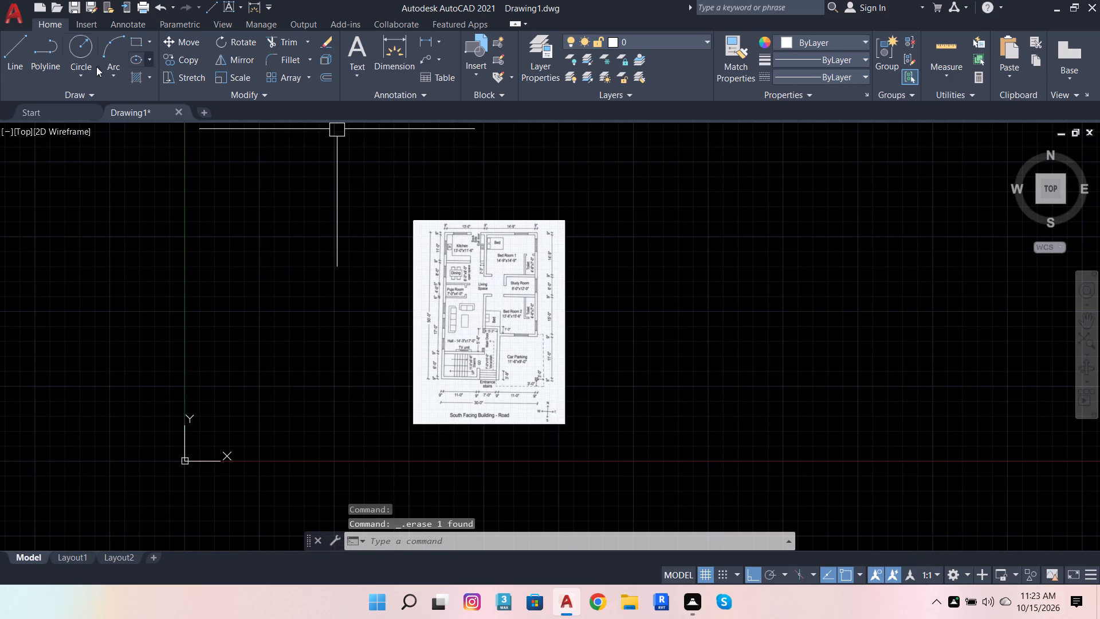
Draw the house outline's bottom edge as a 30' horizontal line, continuing into a 50' vertical line for the right edge.
click(19, 51)
scroll(164, 334, up, 1)
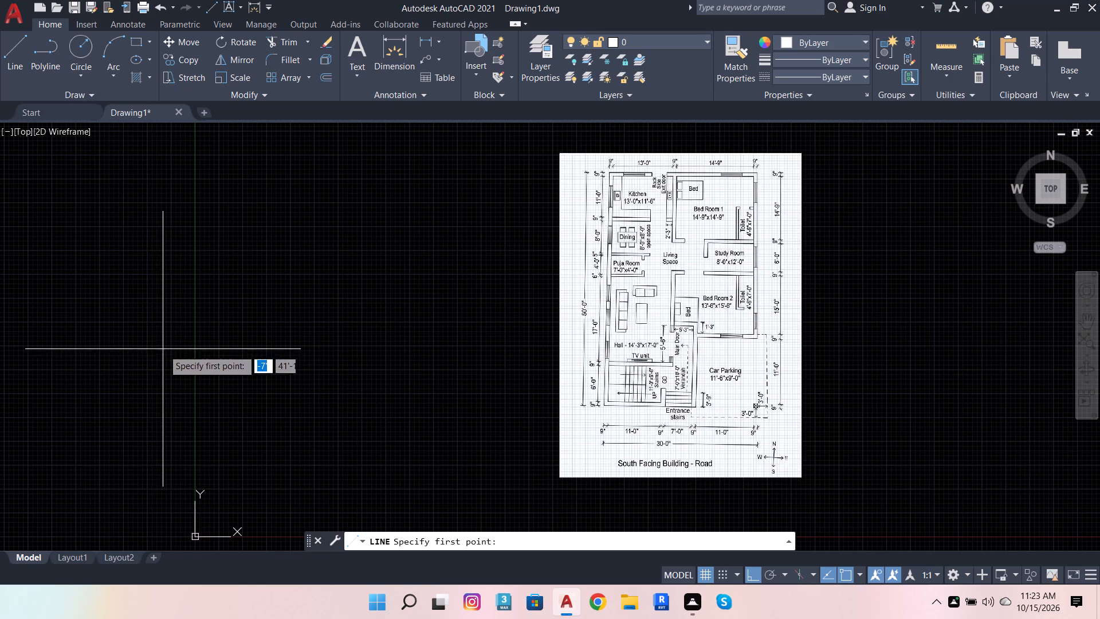
click(227, 410)
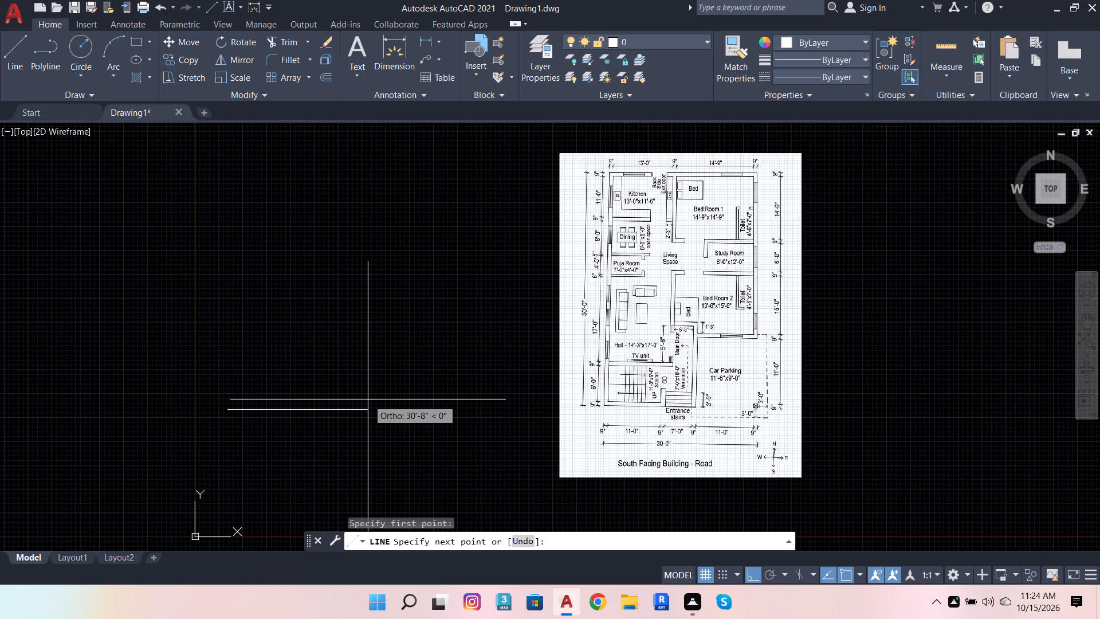
text(30')
key(Return)
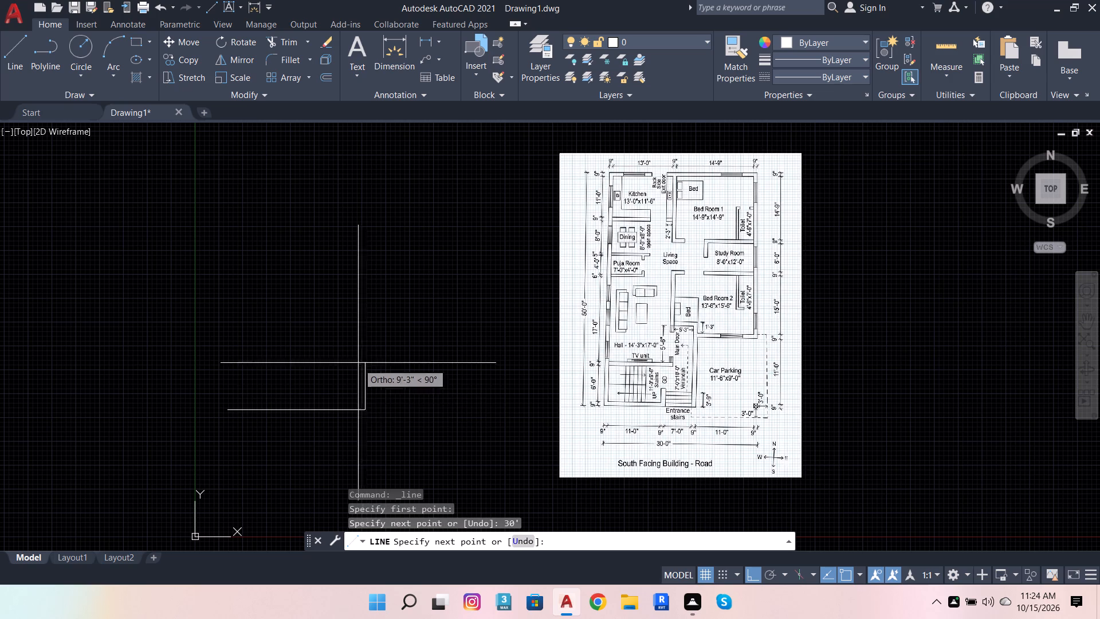
scroll(438, 277, up, 3)
scroll(439, 276, down, 2)
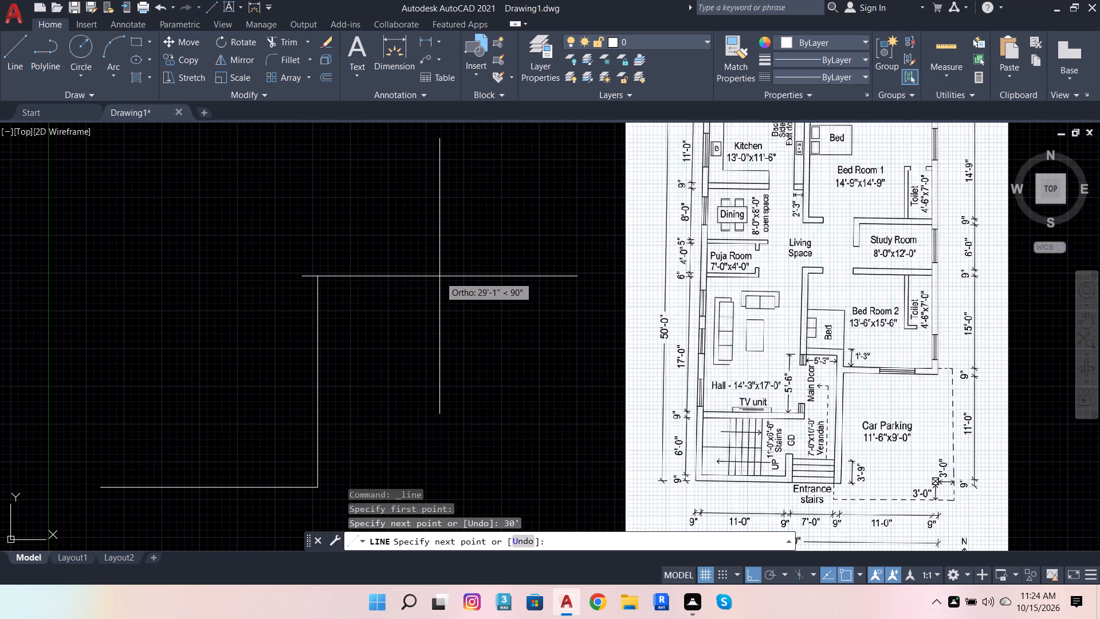
text(50')
key(Return)
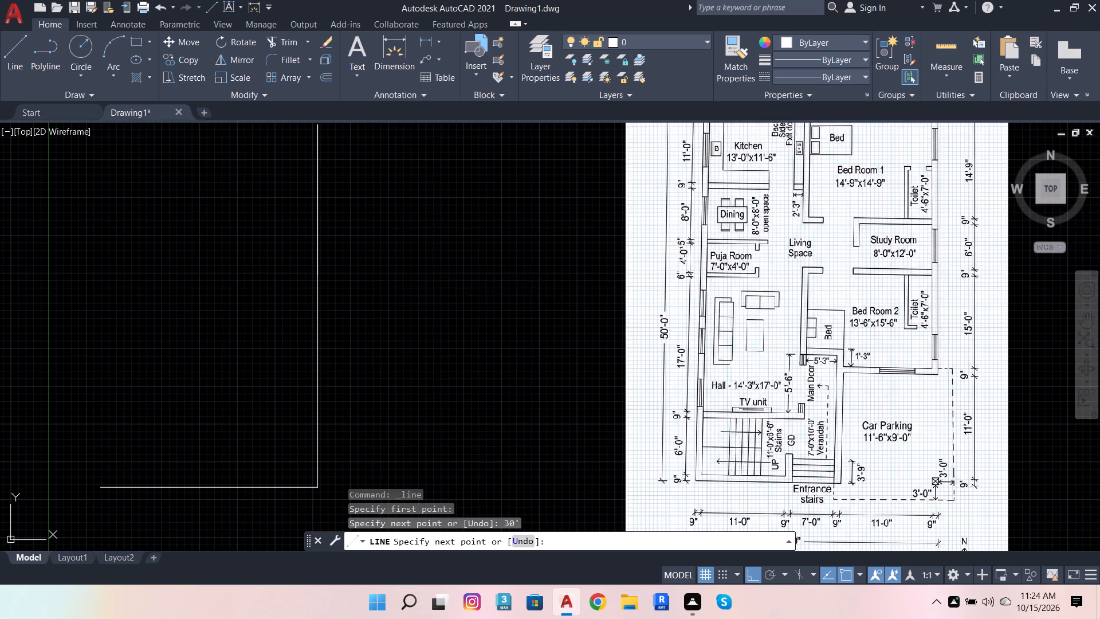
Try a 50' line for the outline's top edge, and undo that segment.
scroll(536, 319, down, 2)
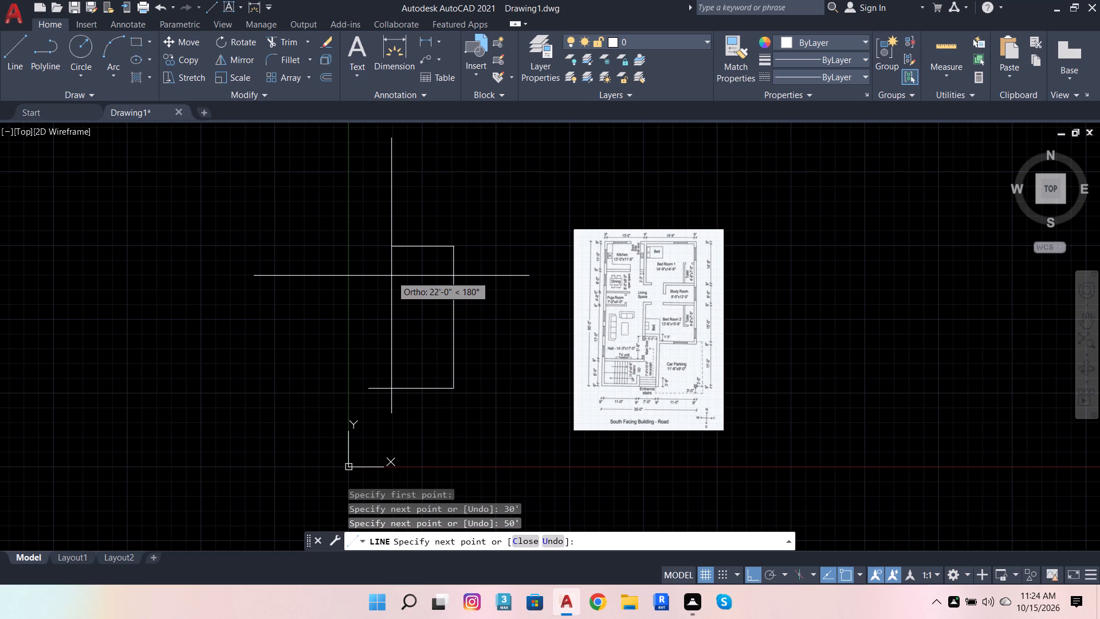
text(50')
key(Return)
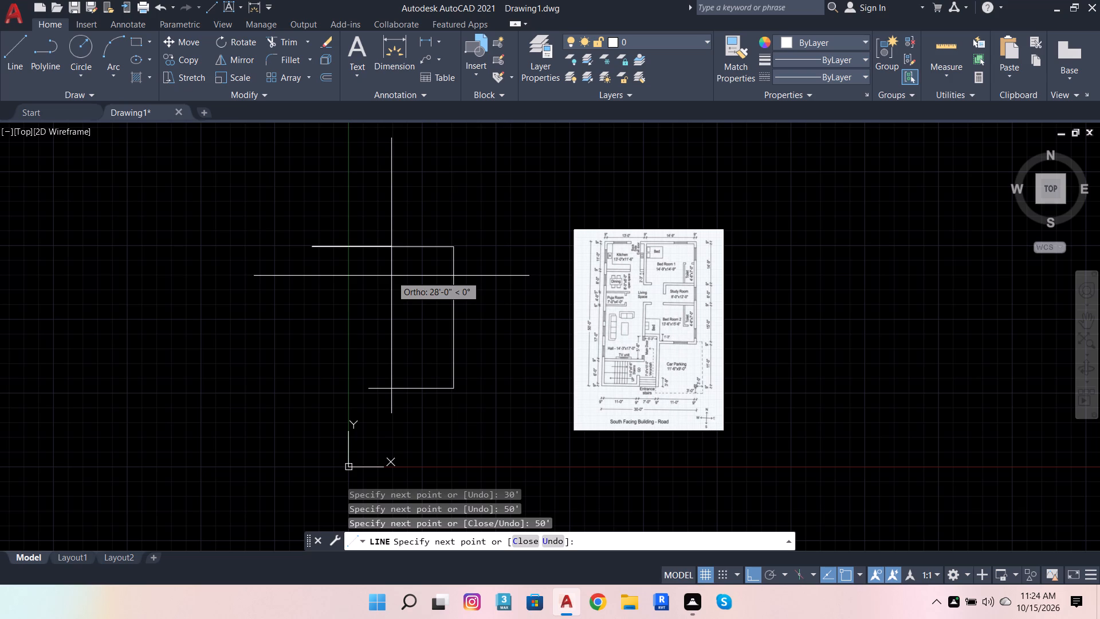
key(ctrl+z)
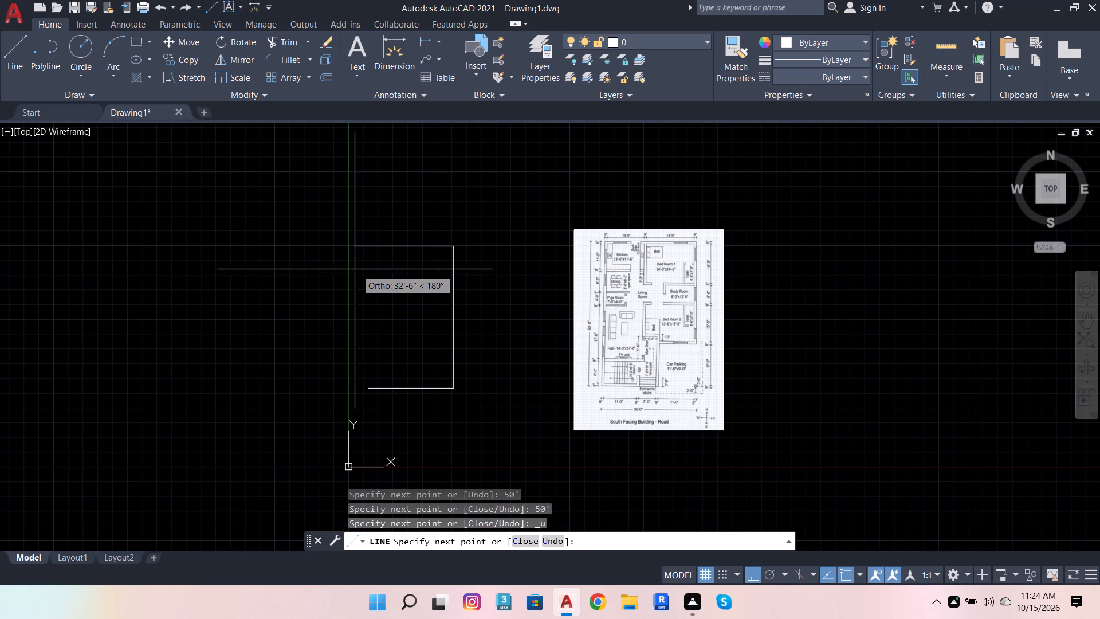
Draw the outline's top edge 30' long and close the rectangle with a left edge ending at the starting corner.
text(30')
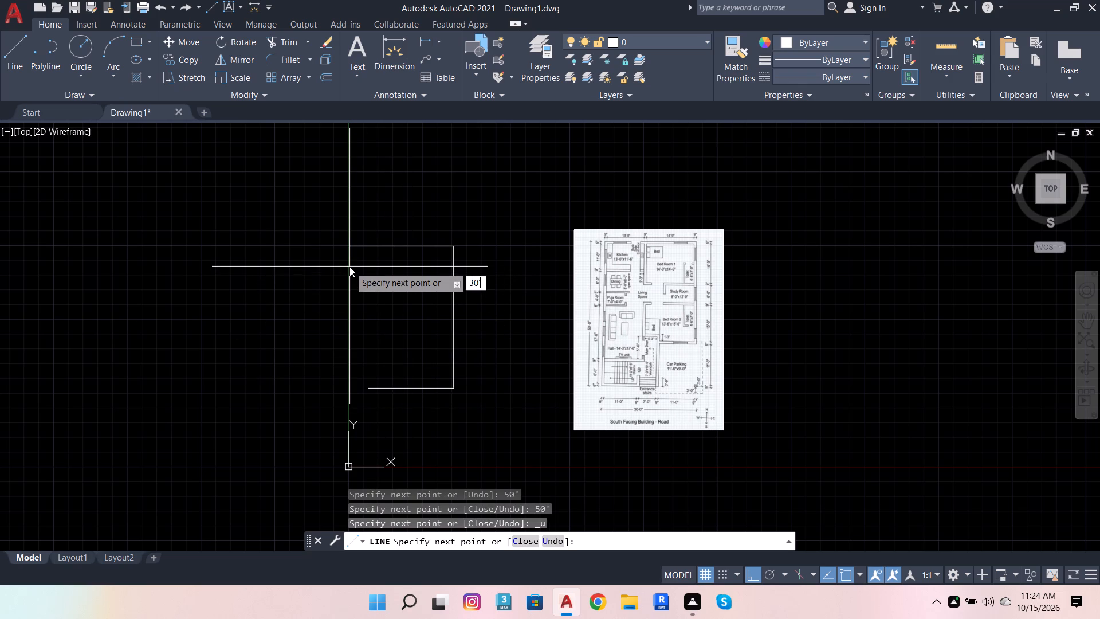
key(Return)
click(362, 385)
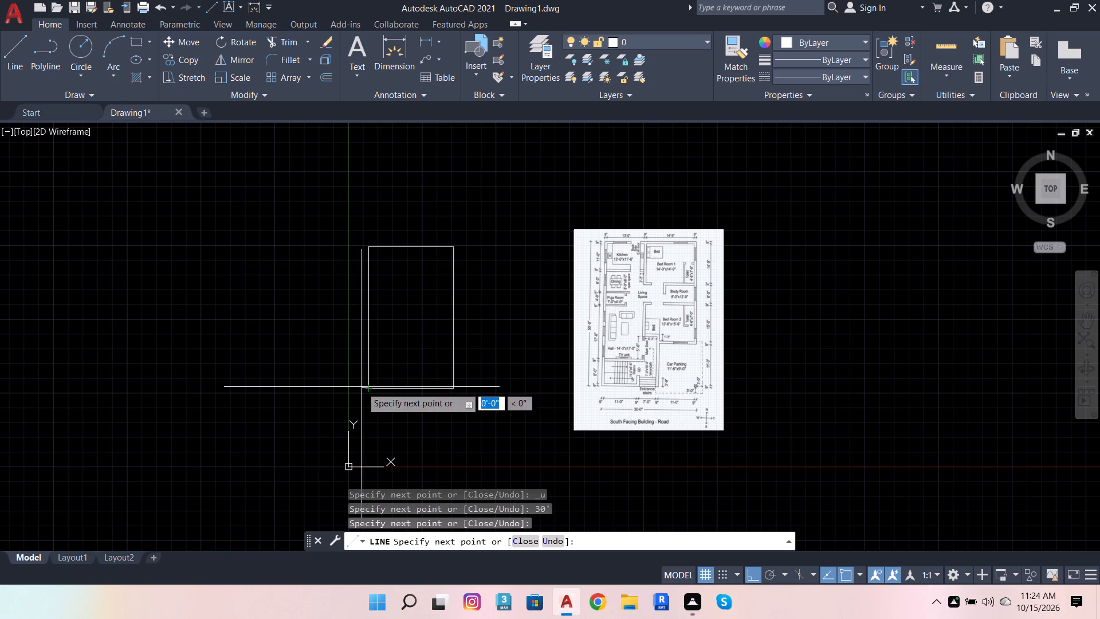
key(Escape)
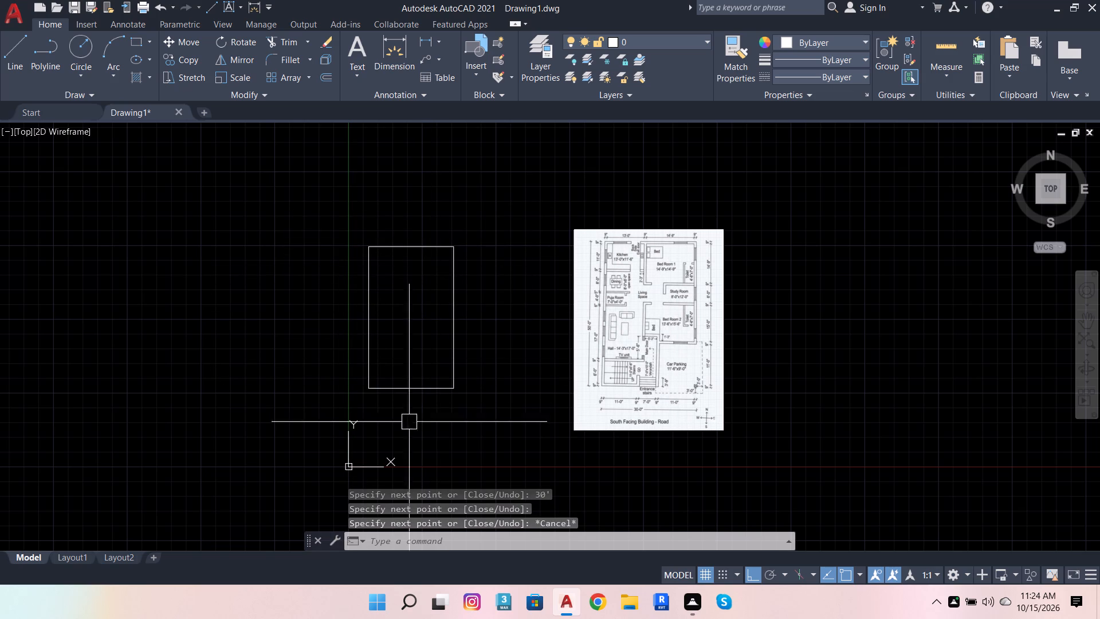
Offset all four edges of the 30' by 50' outline 9" inward to form the outer walls.
scroll(622, 276, up, 2)
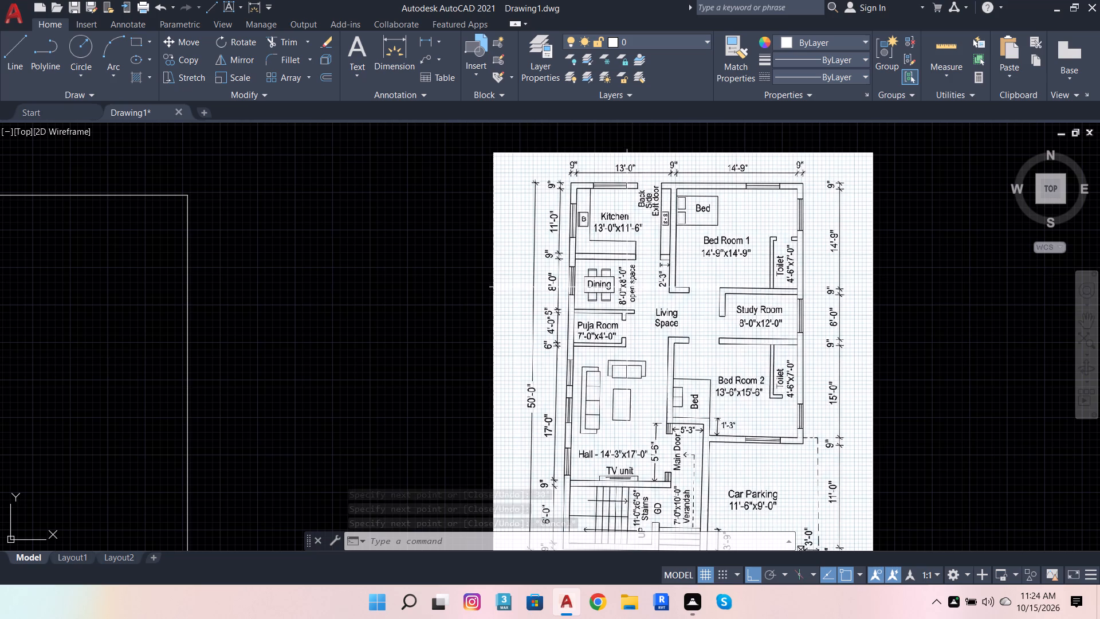
scroll(905, 190, down, 1)
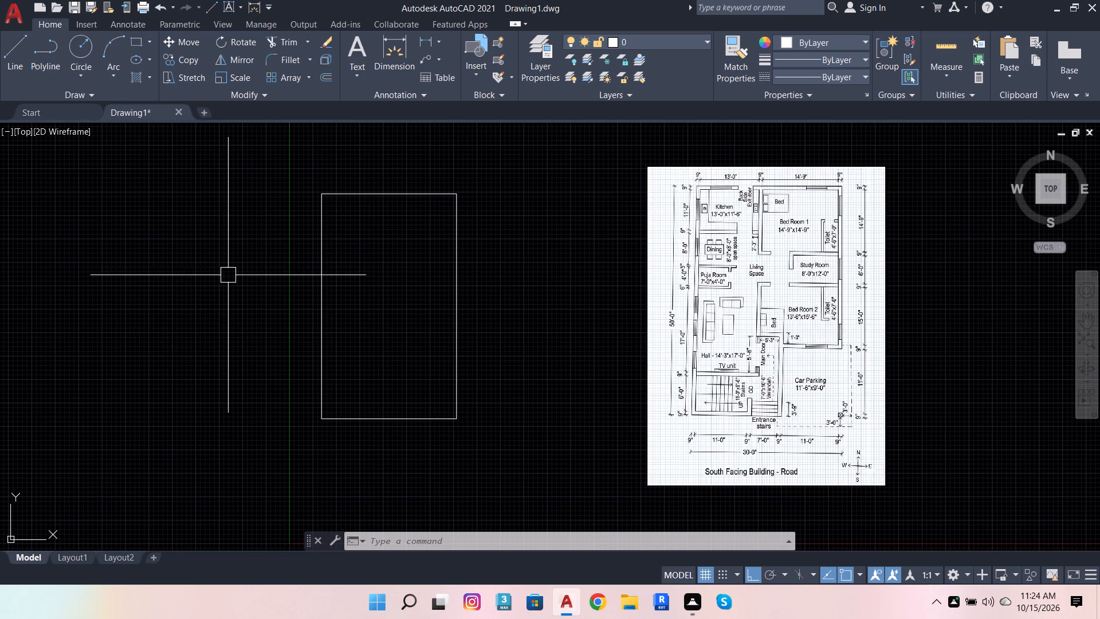
click(327, 238)
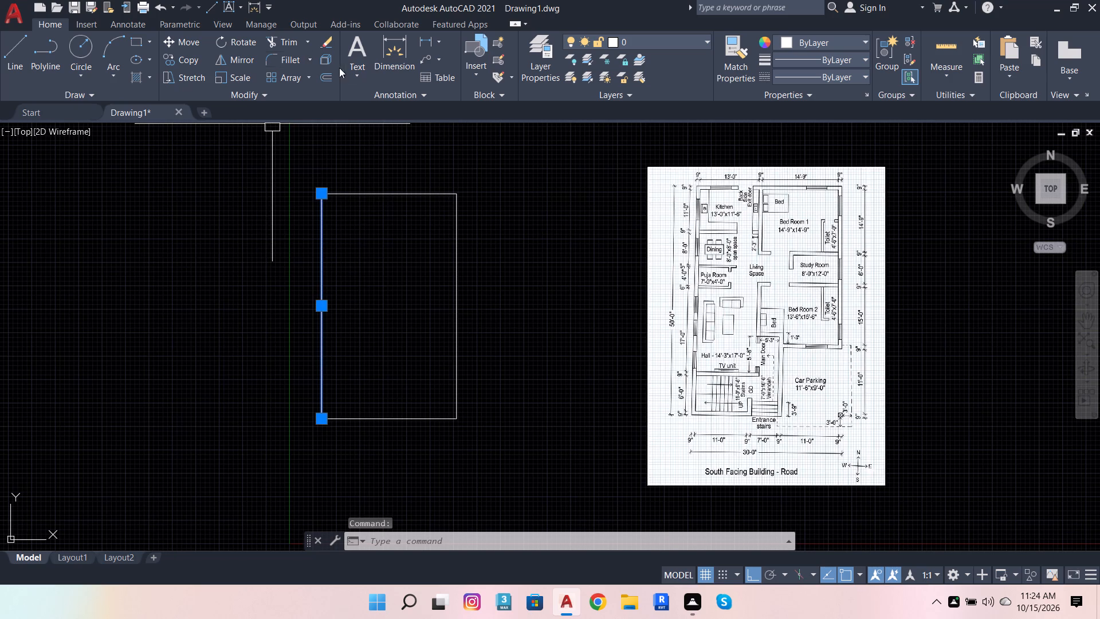
click(326, 76)
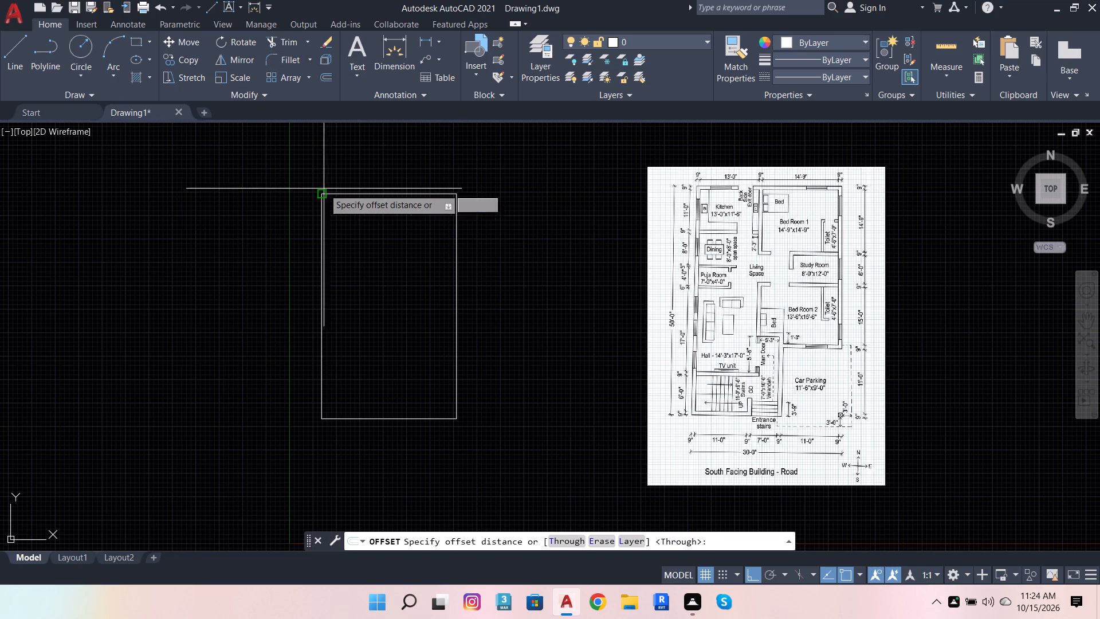
click(319, 191)
key(9)
key(Return)
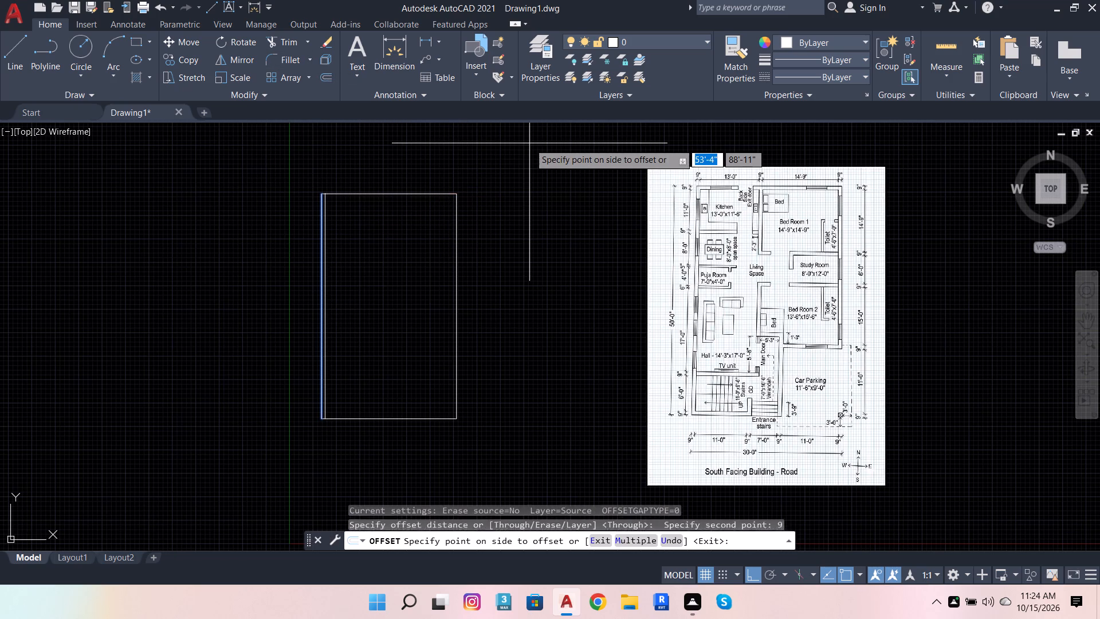
click(530, 143)
click(400, 190)
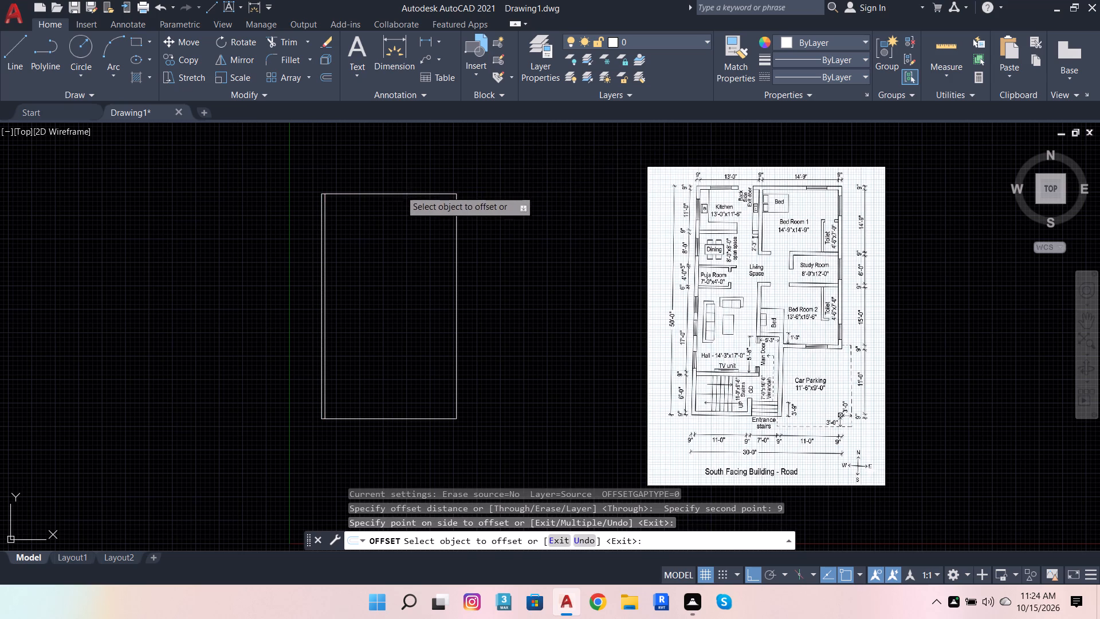
click(391, 285)
click(453, 265)
click(412, 288)
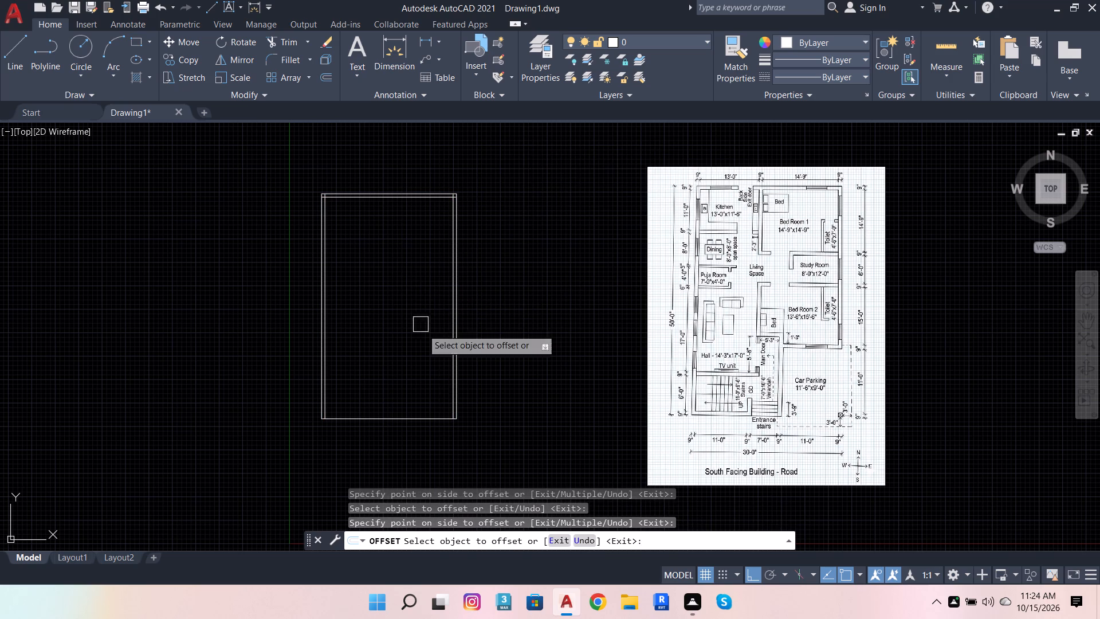
click(406, 421)
click(396, 348)
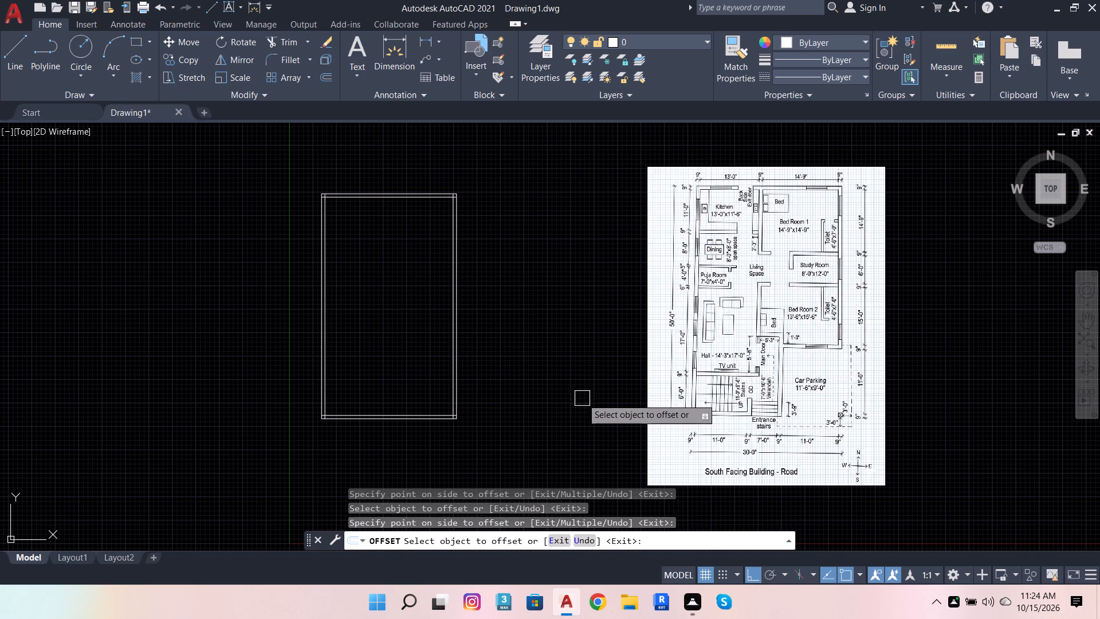
Offset the left wall's inner line 11' into the house, following the reference plan's bottom dimensions.
scroll(796, 457, up, 1)
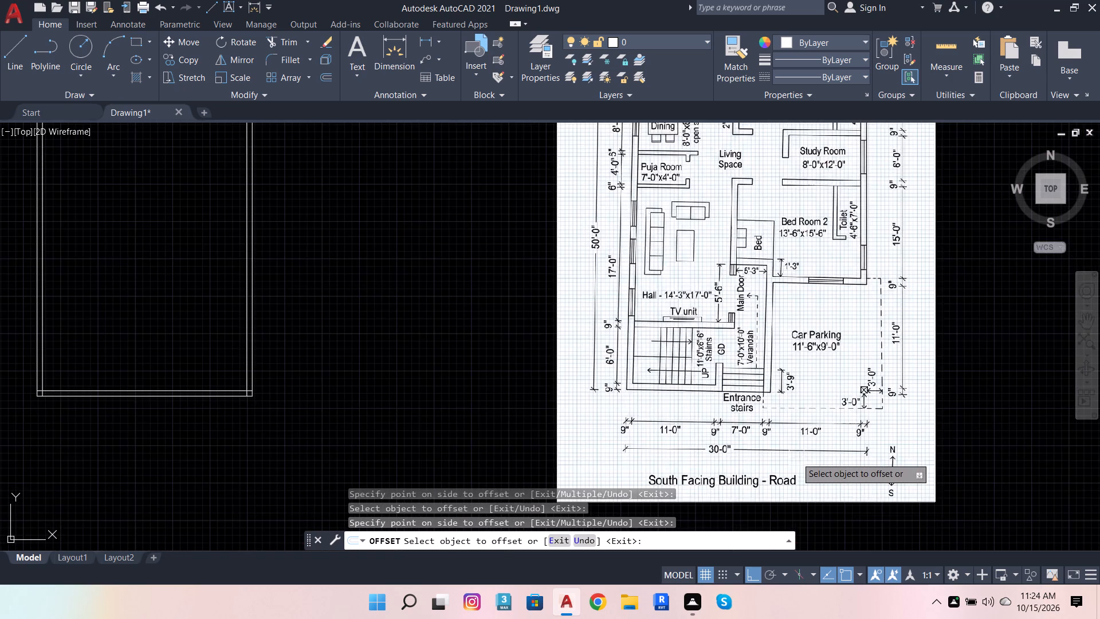
scroll(796, 458, down, 1)
scroll(696, 197, up, 2)
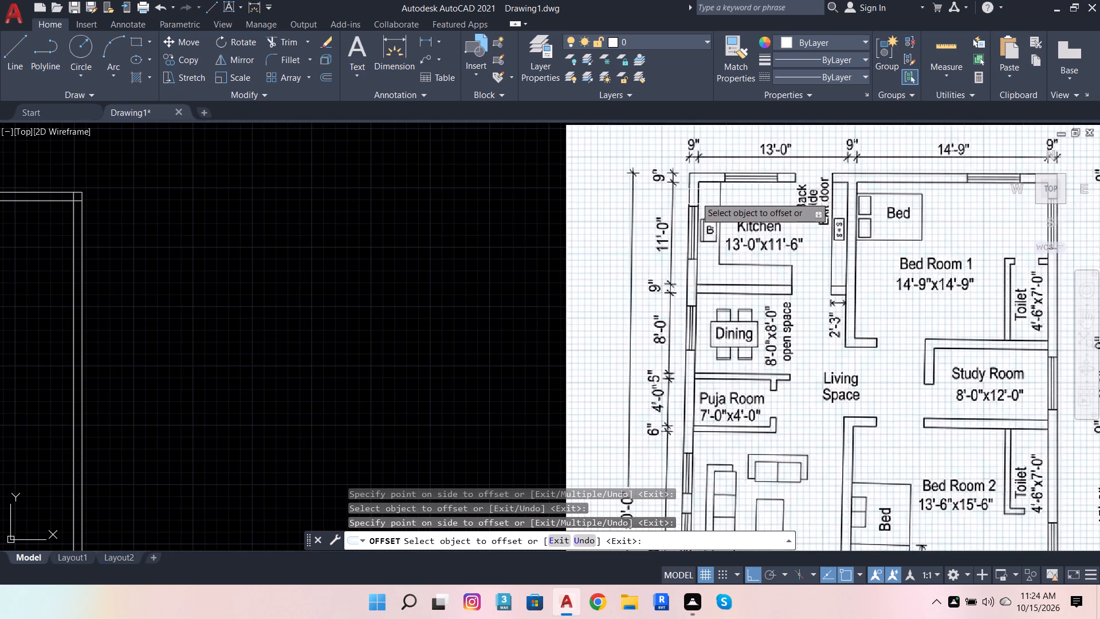
scroll(703, 221, down, 1)
scroll(784, 147, down, 2)
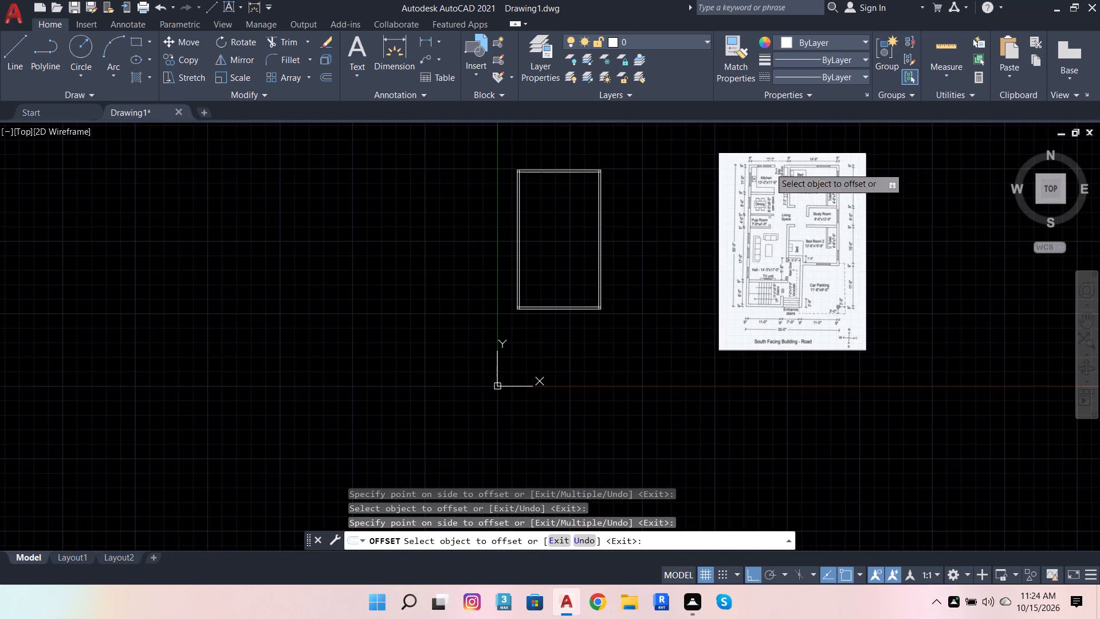
scroll(744, 279, up, 2)
scroll(748, 305, down, 1)
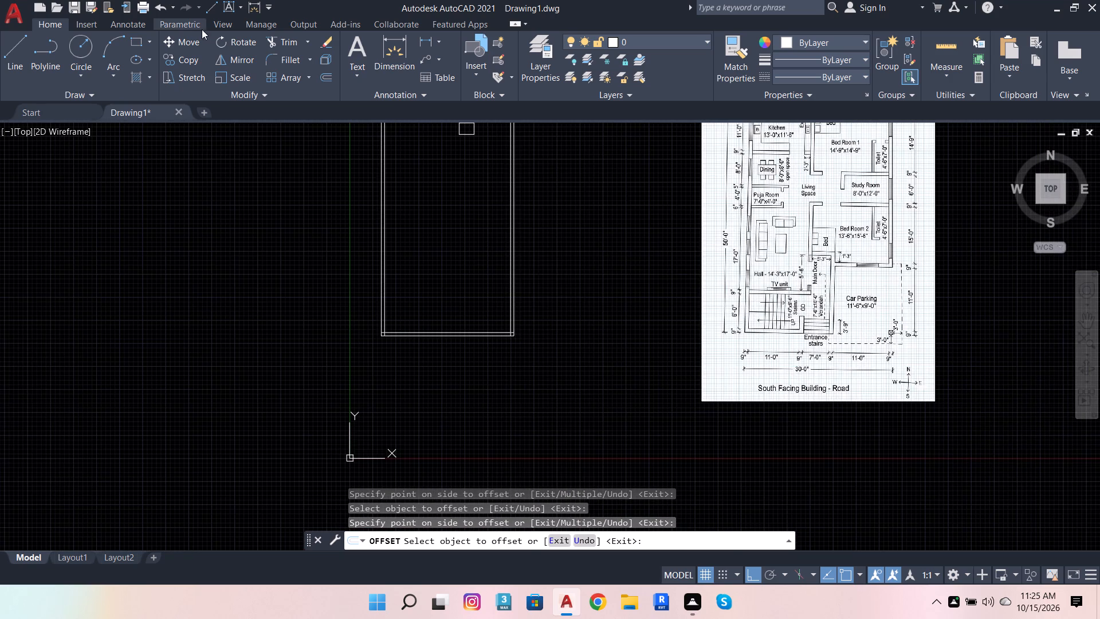
click(329, 75)
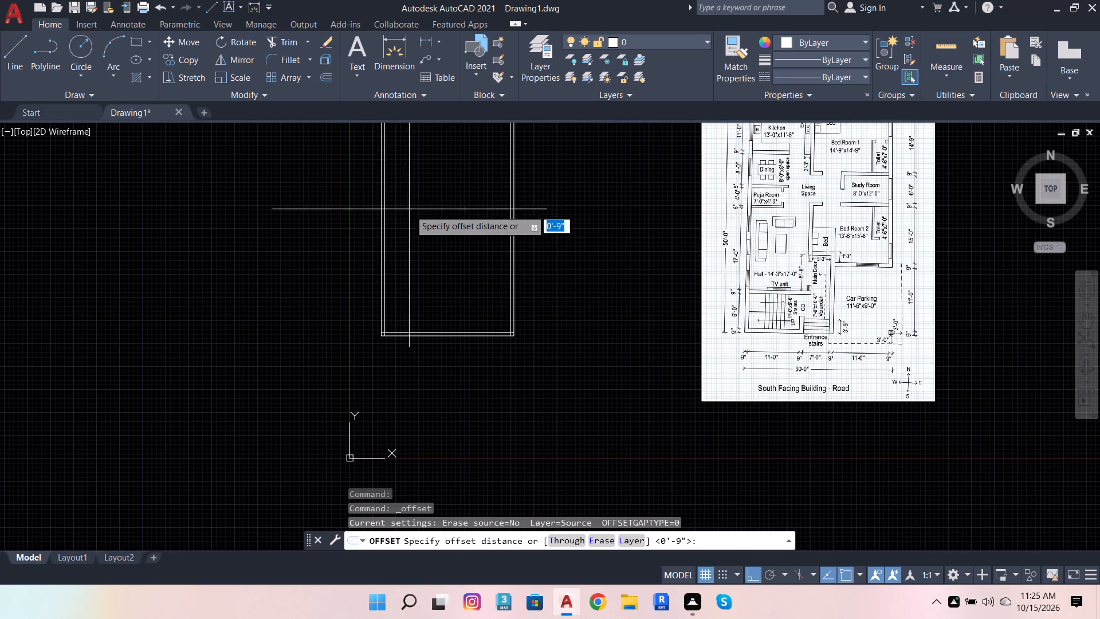
scroll(411, 212, up, 2)
scroll(446, 264, down, 1)
scroll(388, 427, up, 2)
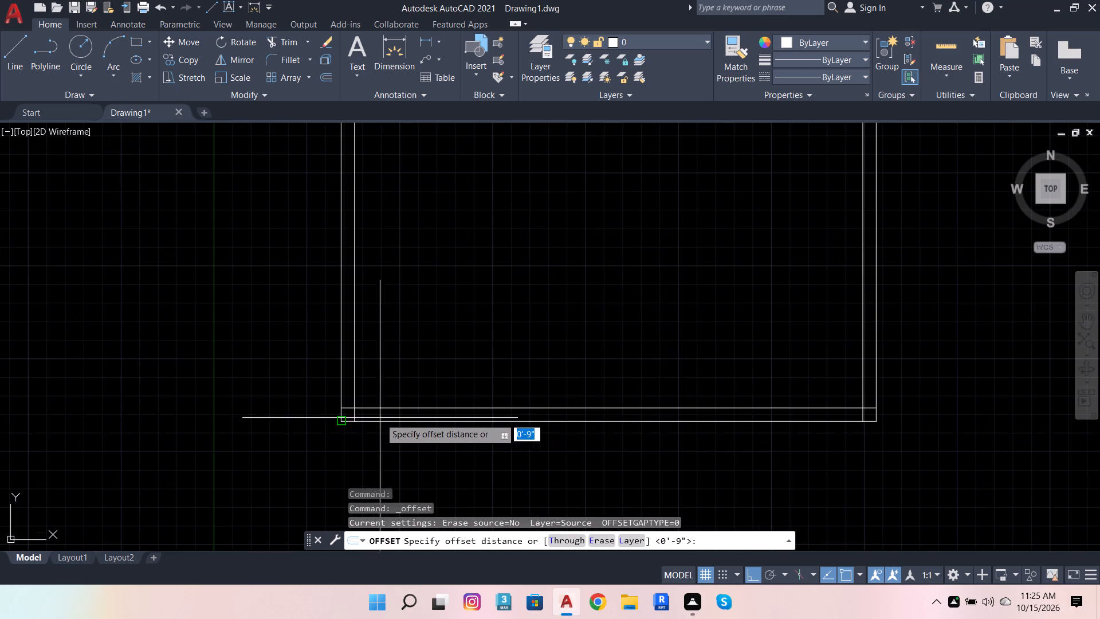
click(351, 423)
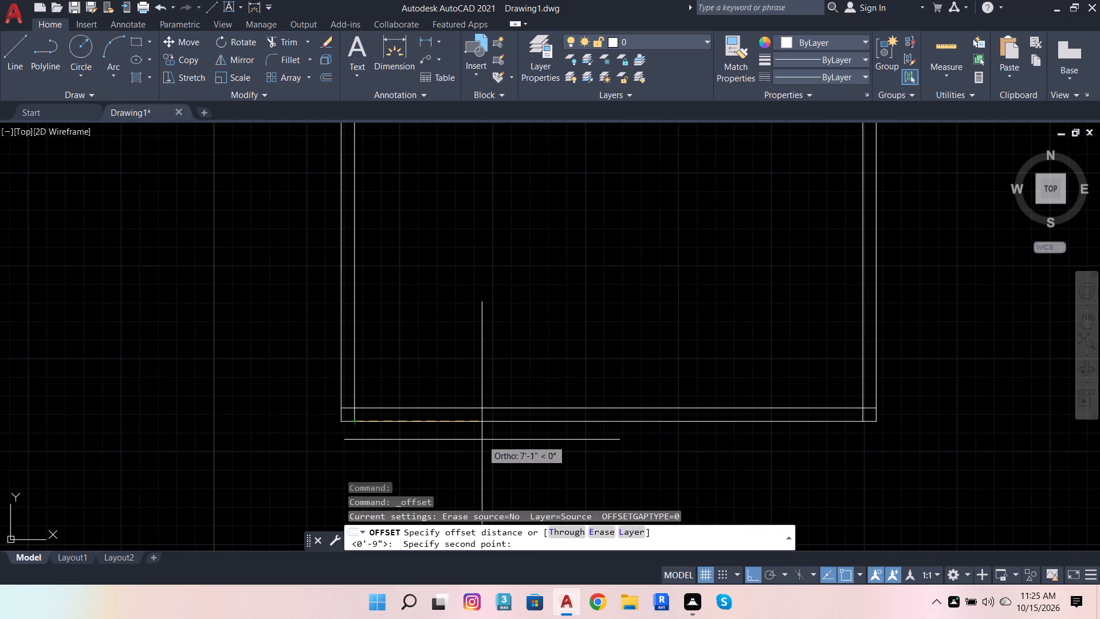
text(11')
key(Return)
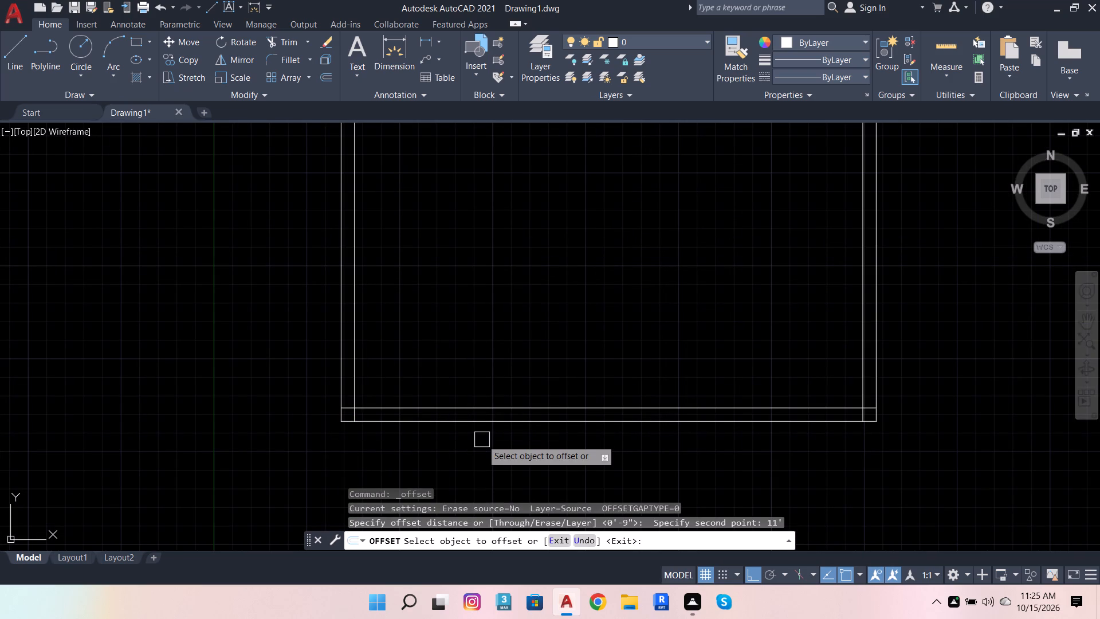
click(356, 369)
click(511, 367)
Offset the new interior vertical line 9" toward the right wall to give the partition its thickness.
scroll(524, 416, down, 2)
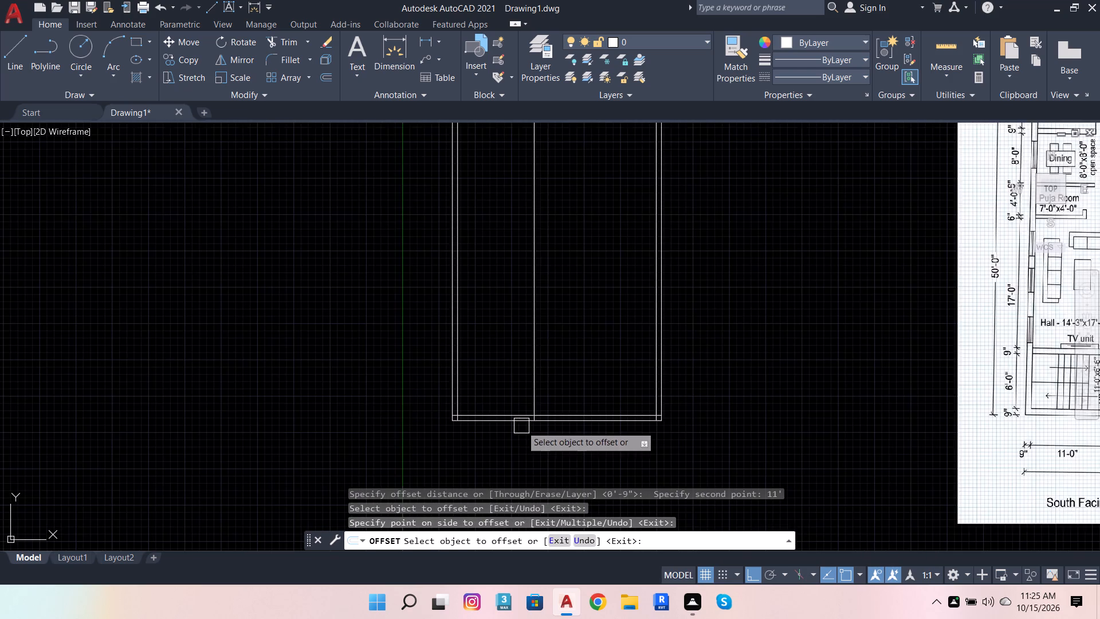
scroll(519, 429, down, 1)
scroll(976, 426, up, 1)
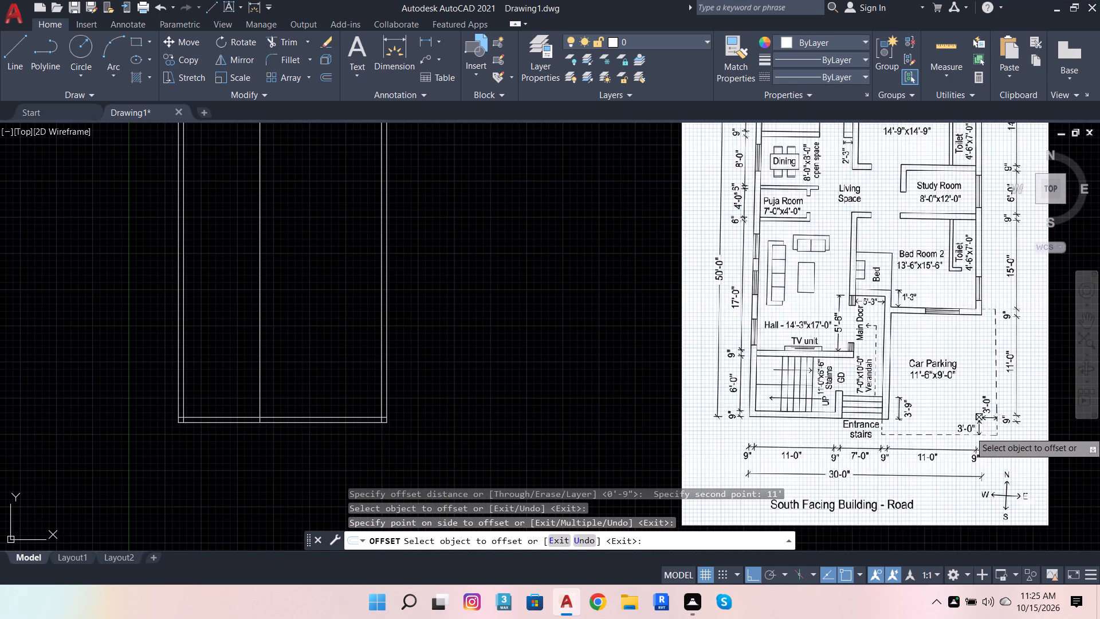
click(333, 76)
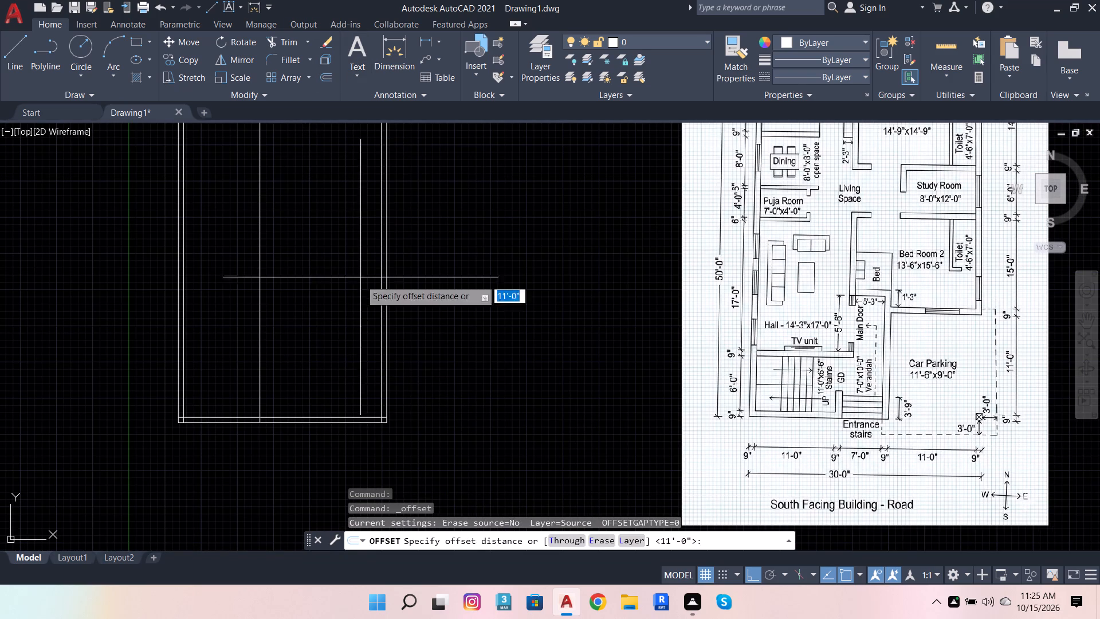
scroll(276, 439, up, 3)
click(214, 378)
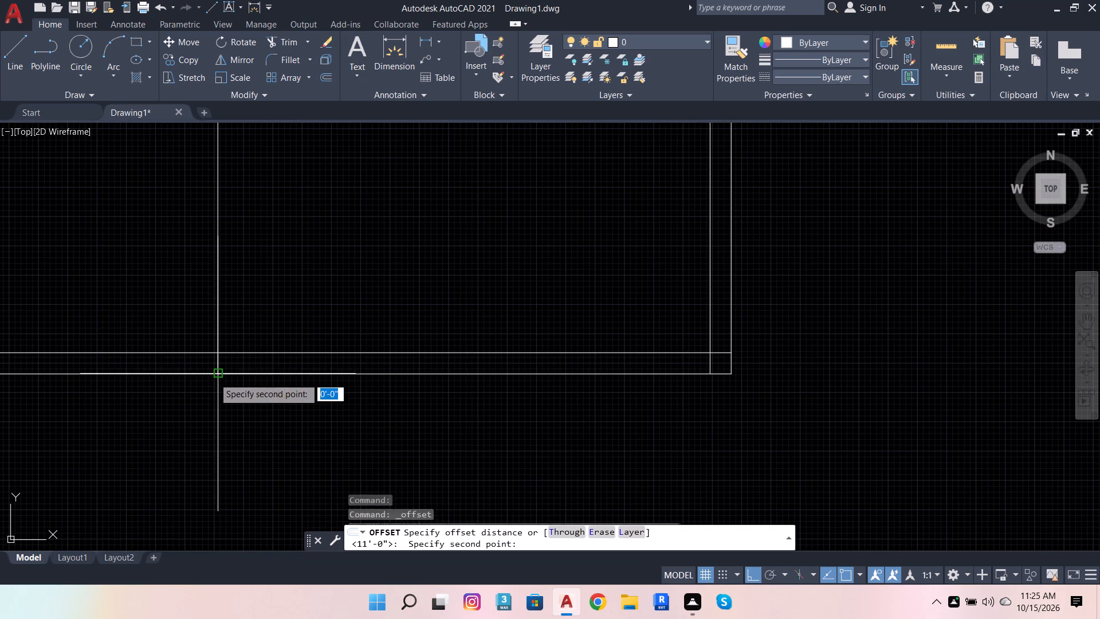
key(9)
key(Return)
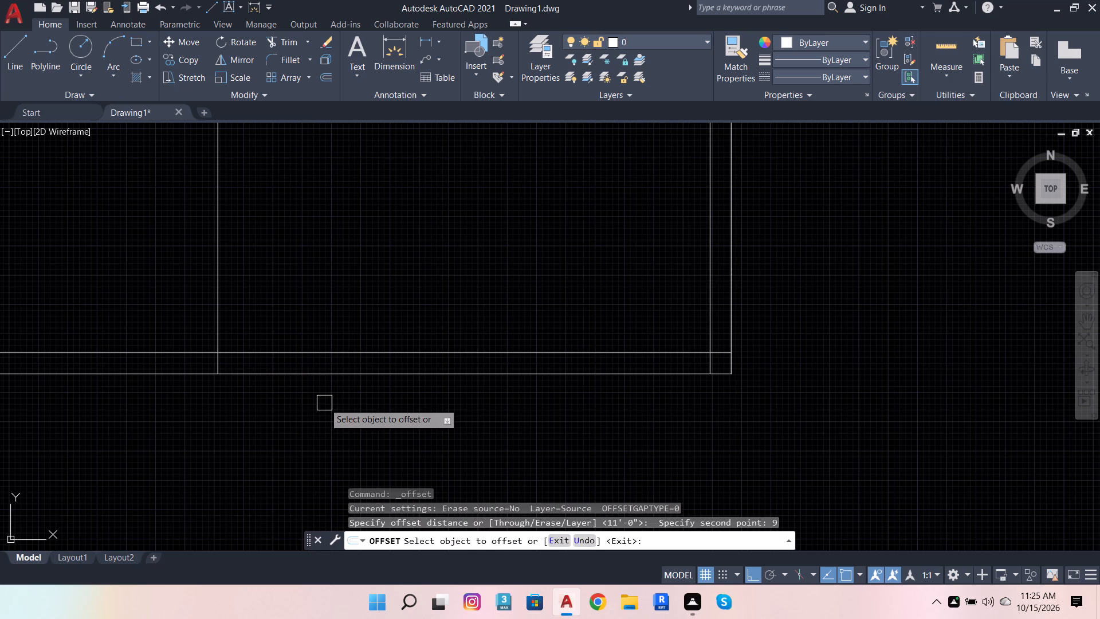
click(224, 279)
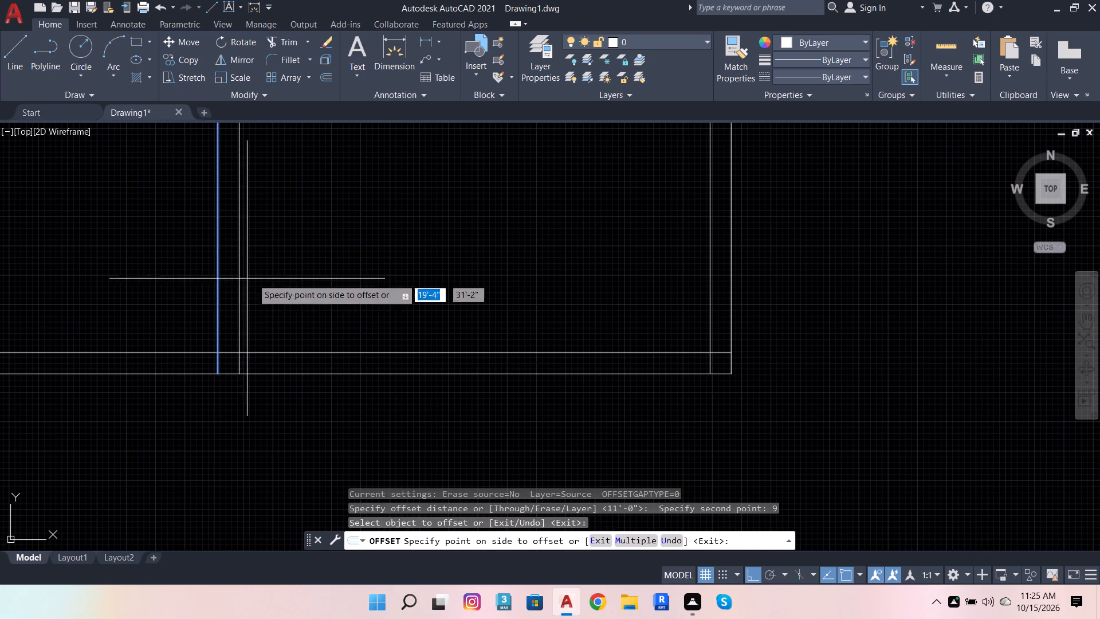
click(354, 289)
scroll(367, 358, down, 5)
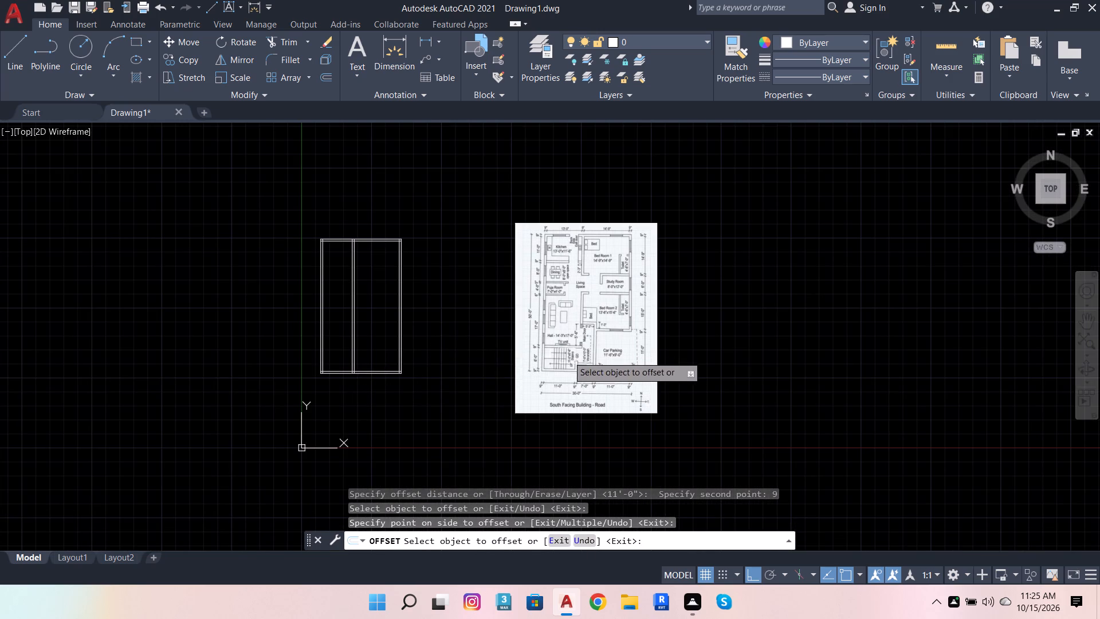
scroll(570, 358, up, 2)
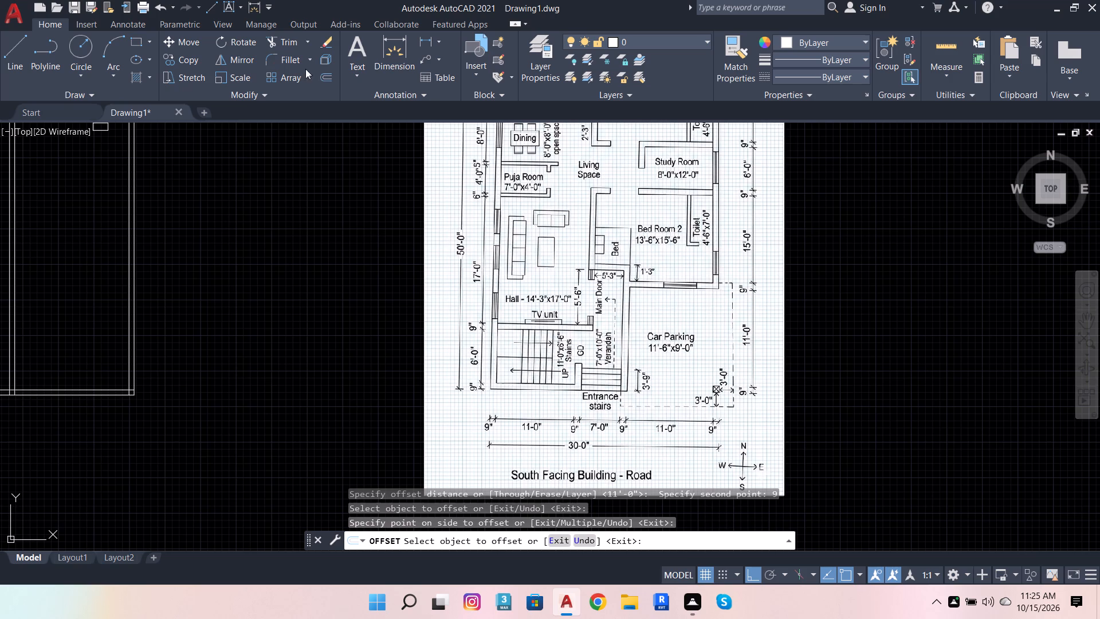
Offset the right-hand line of the first vertical partition 7' toward the right wall, matching the plan's bottom dimensions.
click(324, 78)
scroll(283, 353, down, 1)
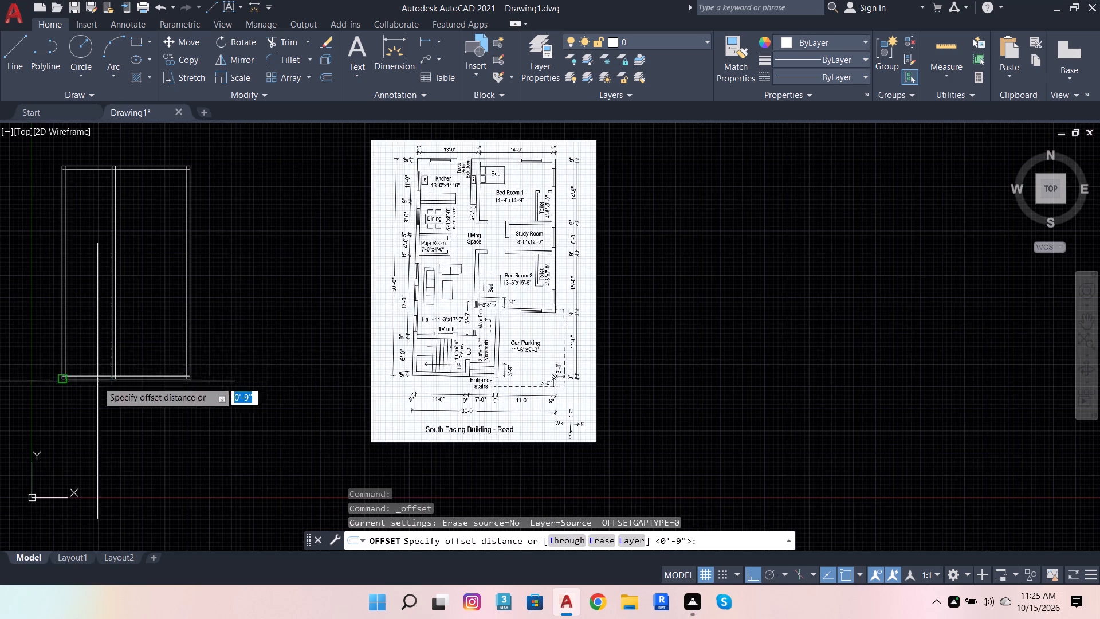
scroll(97, 381, up, 4)
click(202, 374)
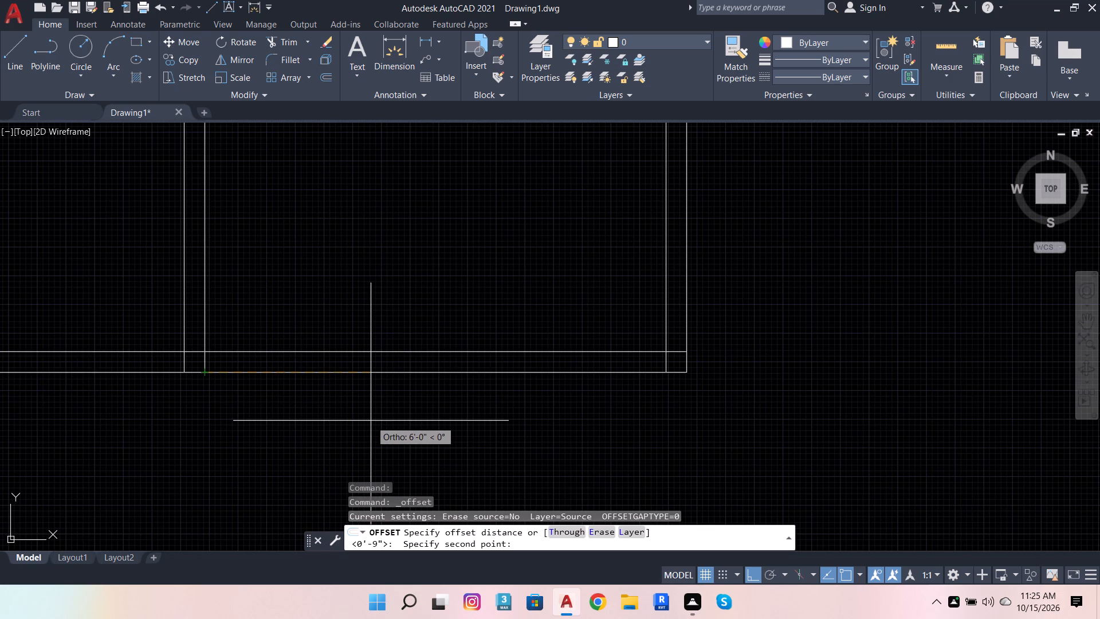
text(7')
key(Return)
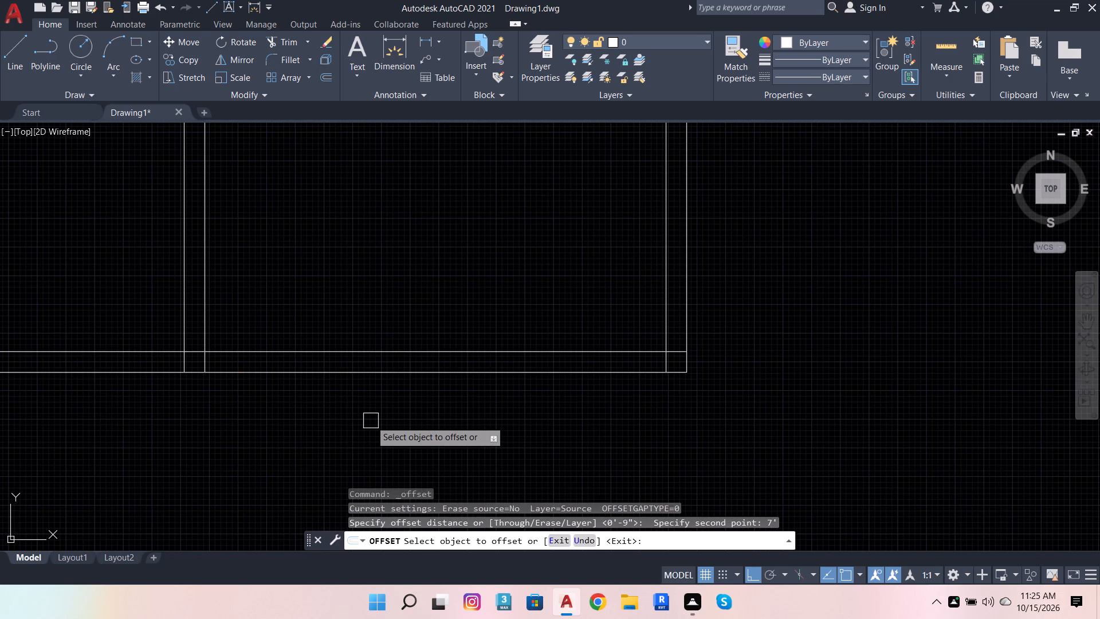
click(211, 277)
click(340, 282)
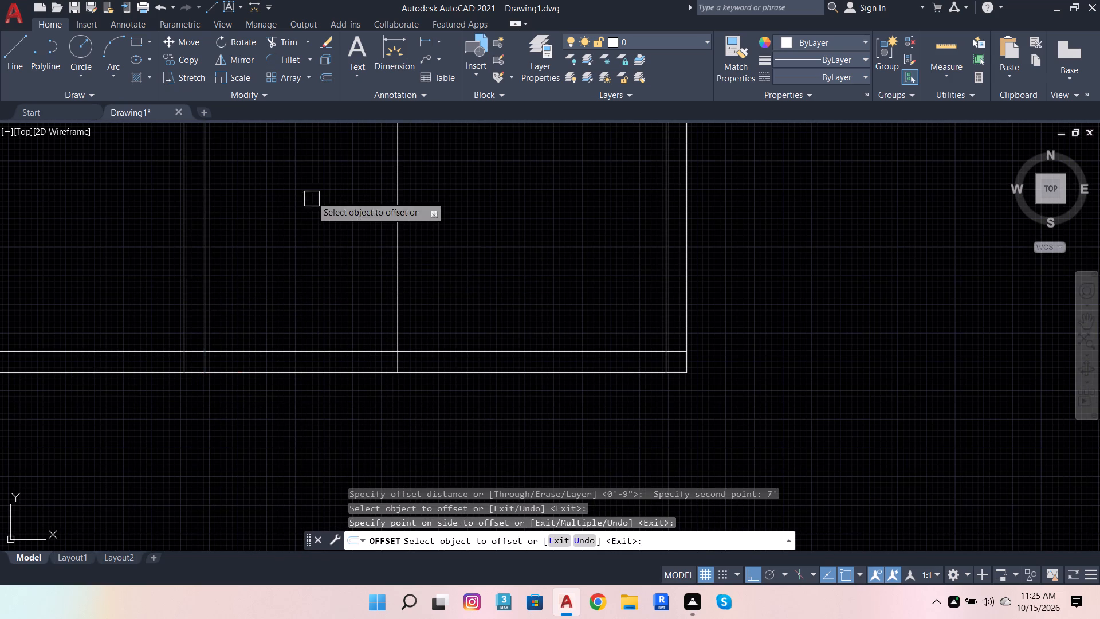
Offset the new vertical line 9" toward the right wall to give the second partition its thickness.
click(332, 73)
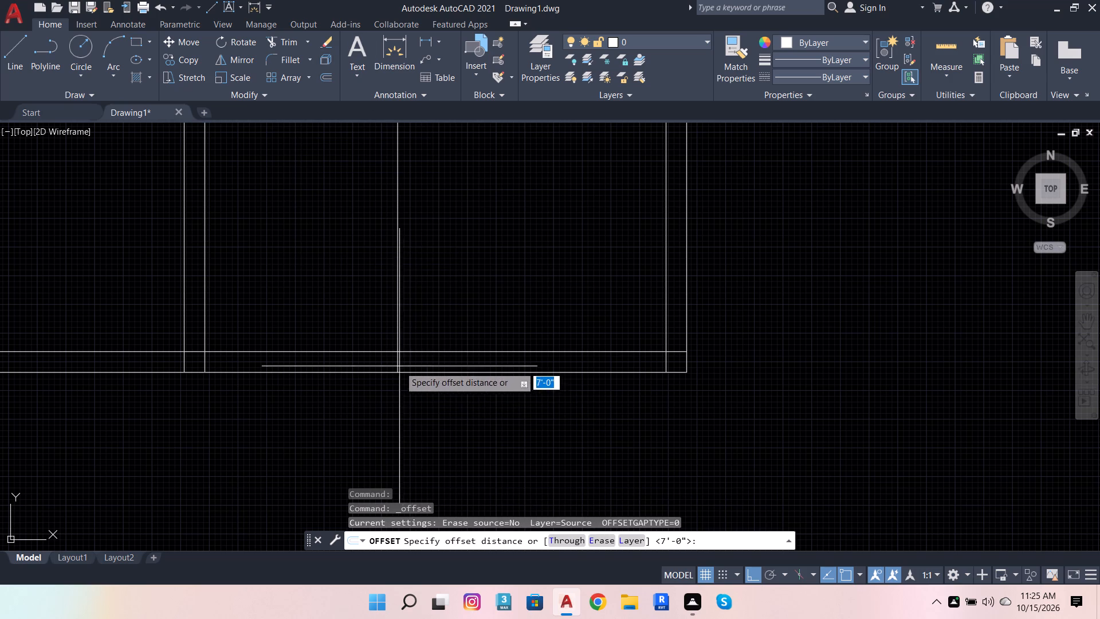
click(399, 366)
key(9)
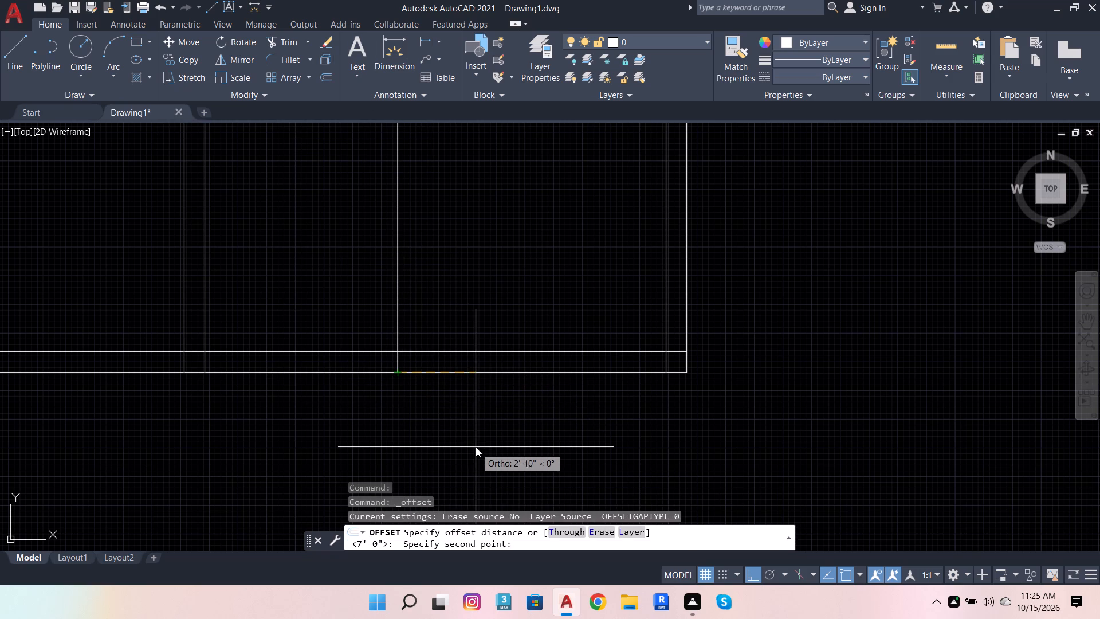
key(Return)
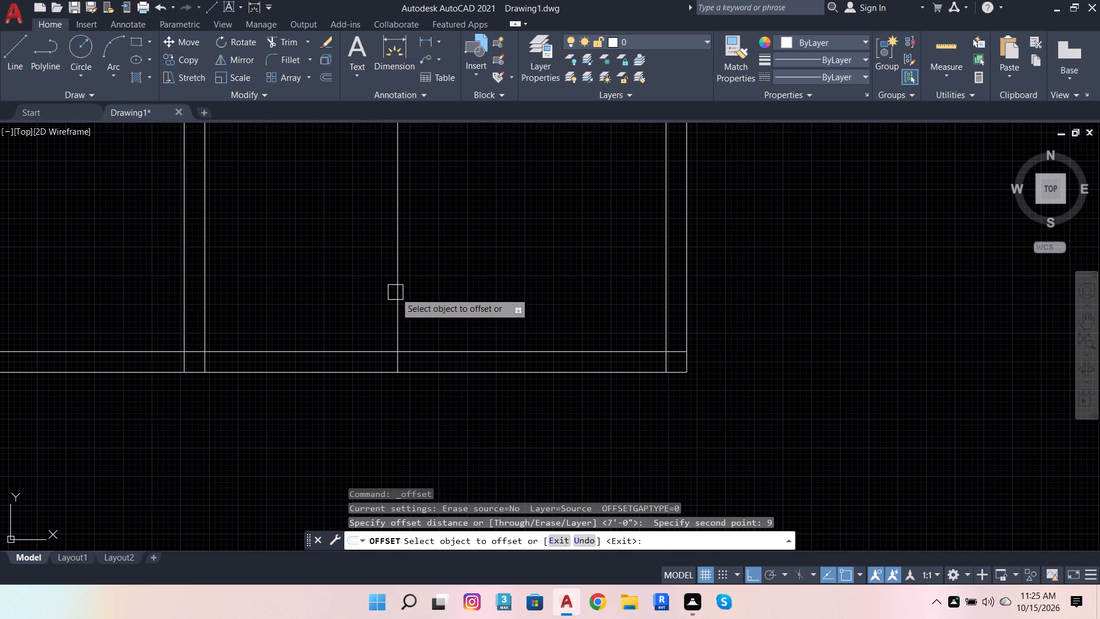
click(396, 292)
click(509, 285)
Offset the bottom wall's inner line 6' upward into the house, following the reference plan's left-side dimensions.
scroll(563, 373, down, 5)
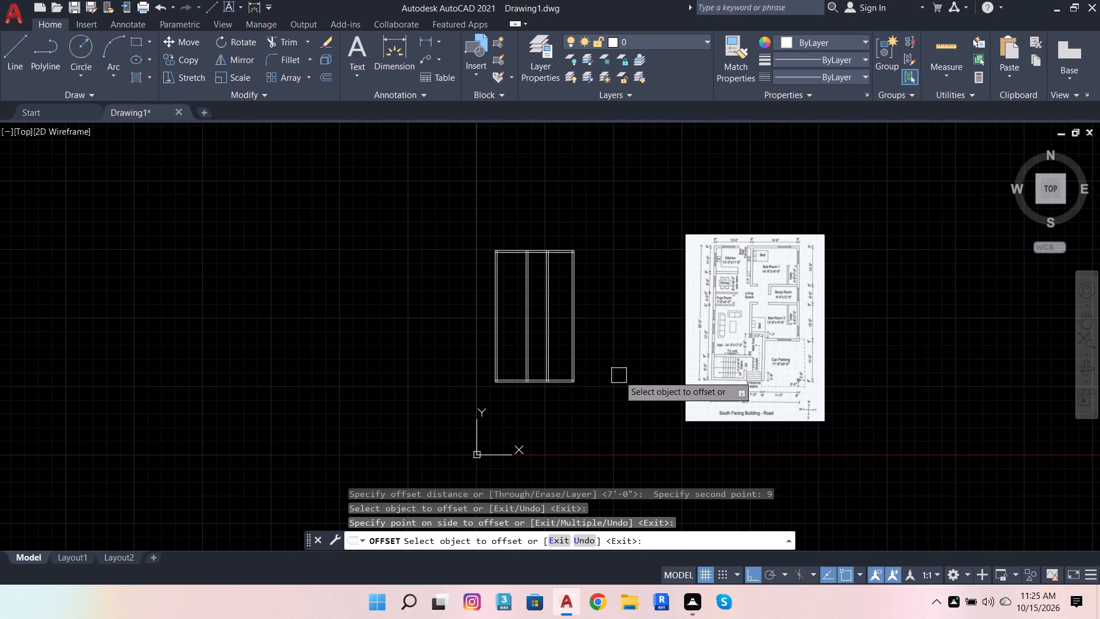
scroll(620, 375, up, 1)
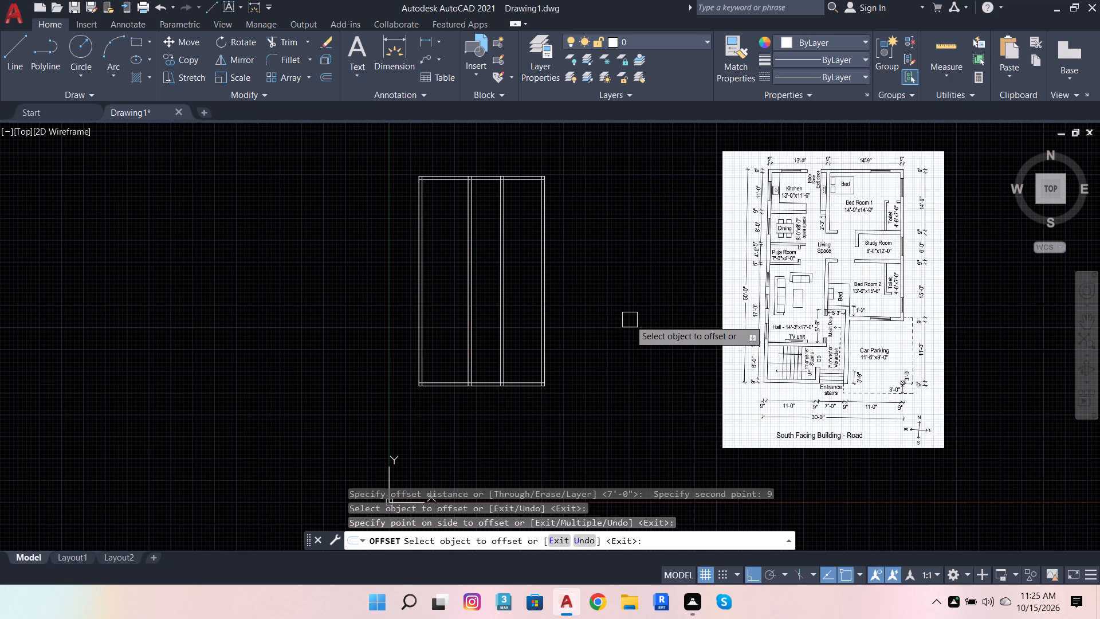
scroll(826, 355, down, 2)
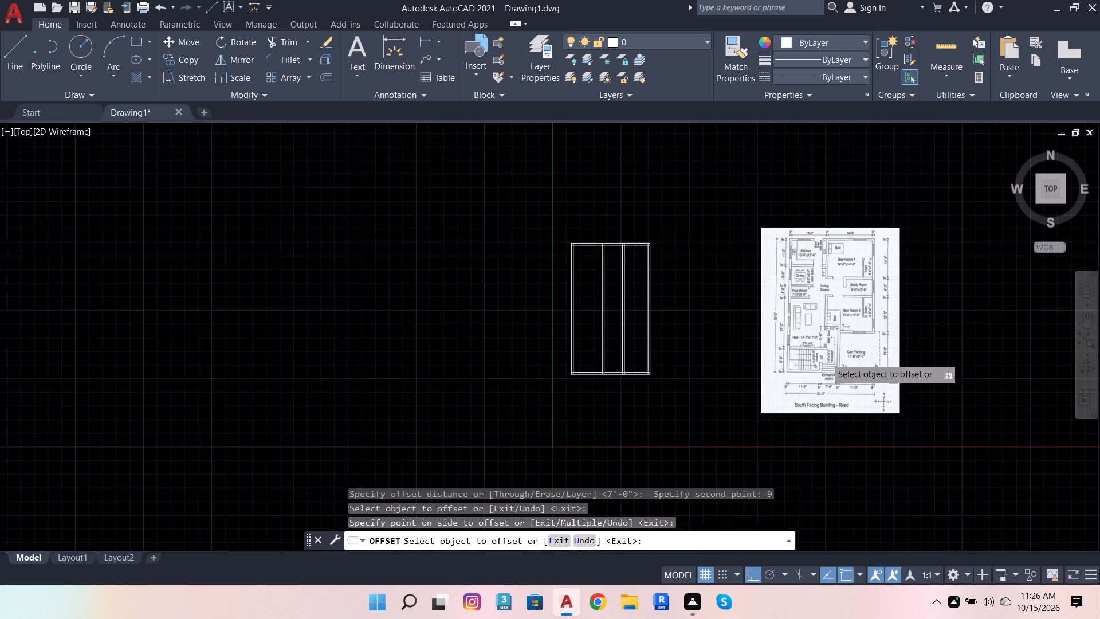
scroll(732, 289, up, 3)
scroll(567, 347, down, 2)
scroll(556, 356, up, 2)
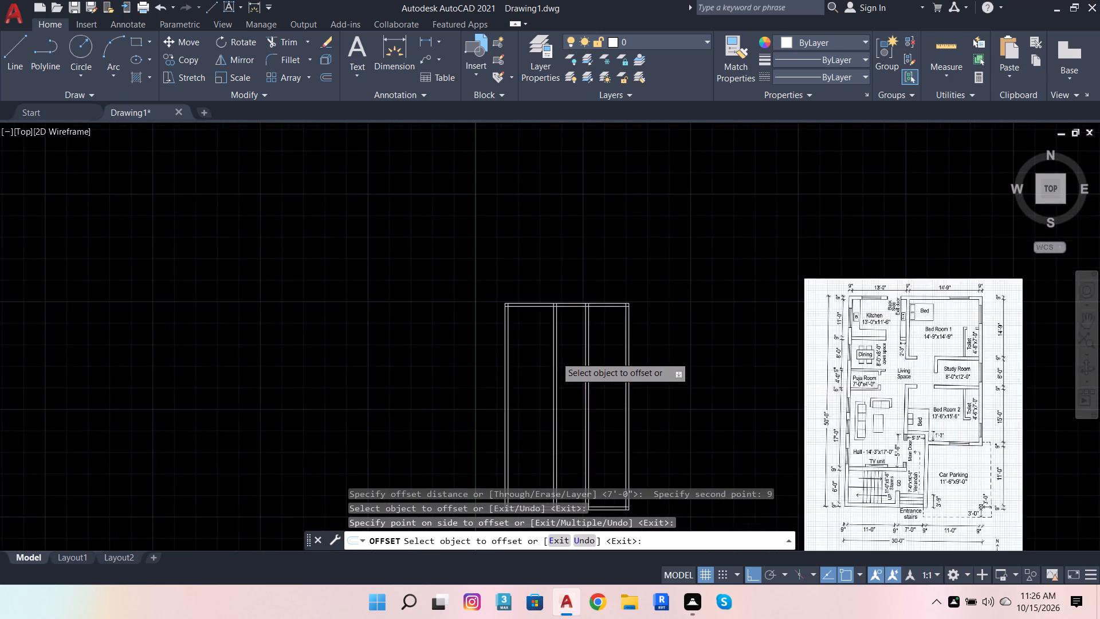
scroll(661, 261, down, 3)
scroll(658, 332, up, 2)
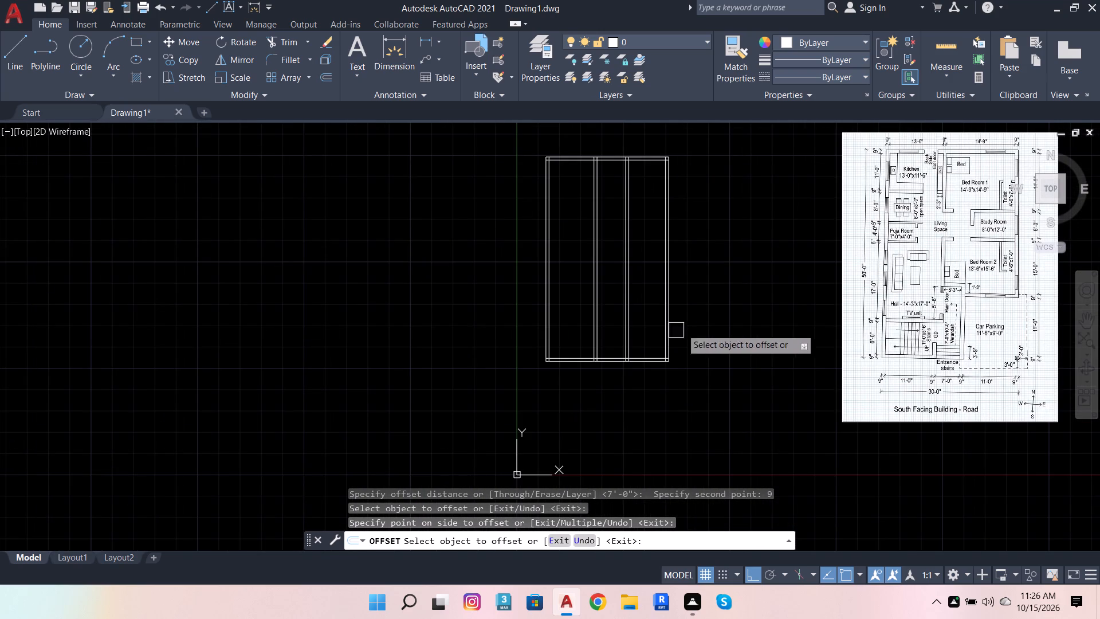
scroll(887, 303, up, 2)
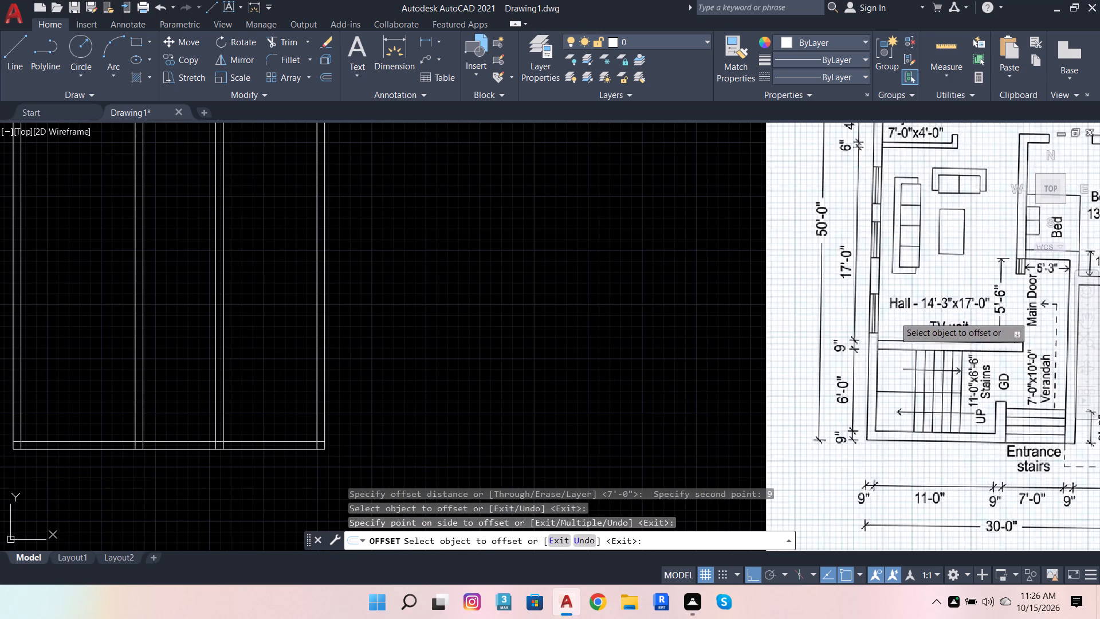
scroll(903, 365, down, 1)
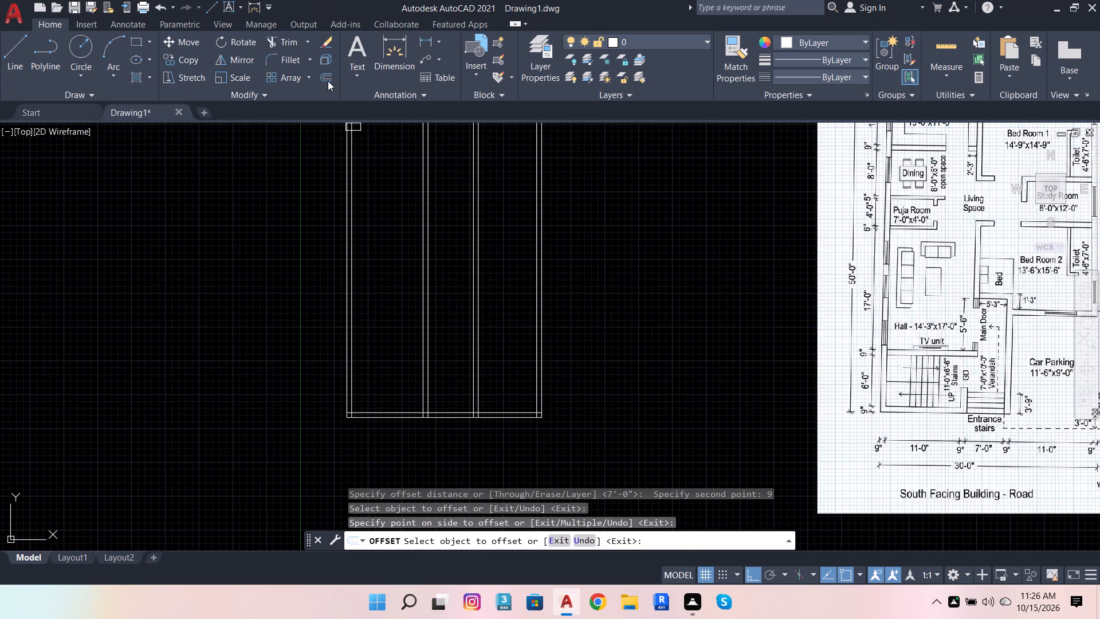
click(328, 81)
scroll(347, 406, up, 4)
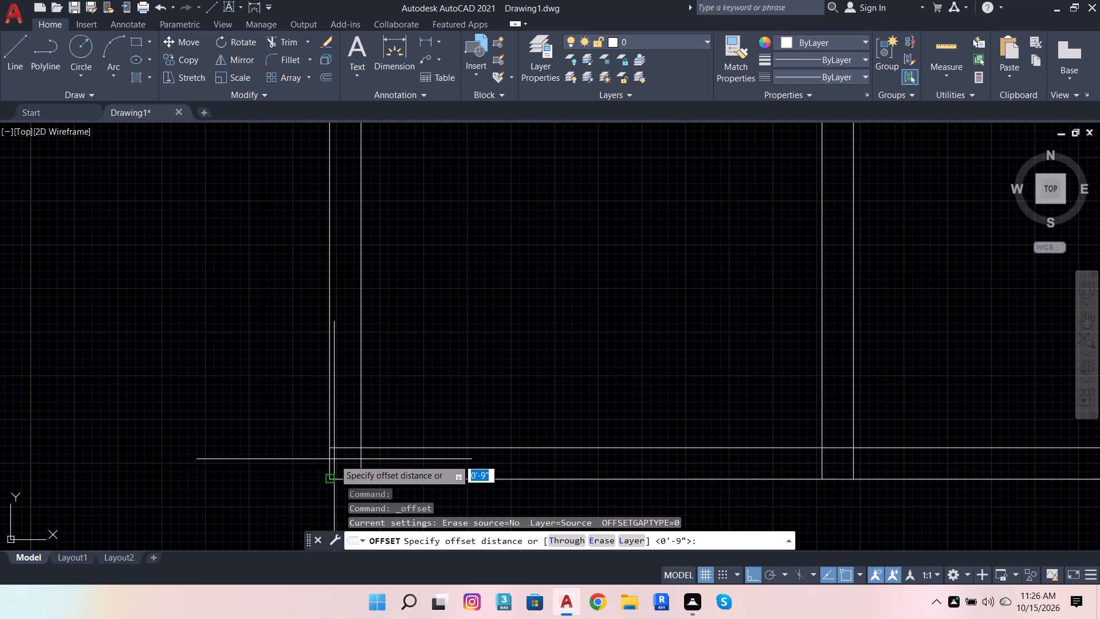
click(324, 446)
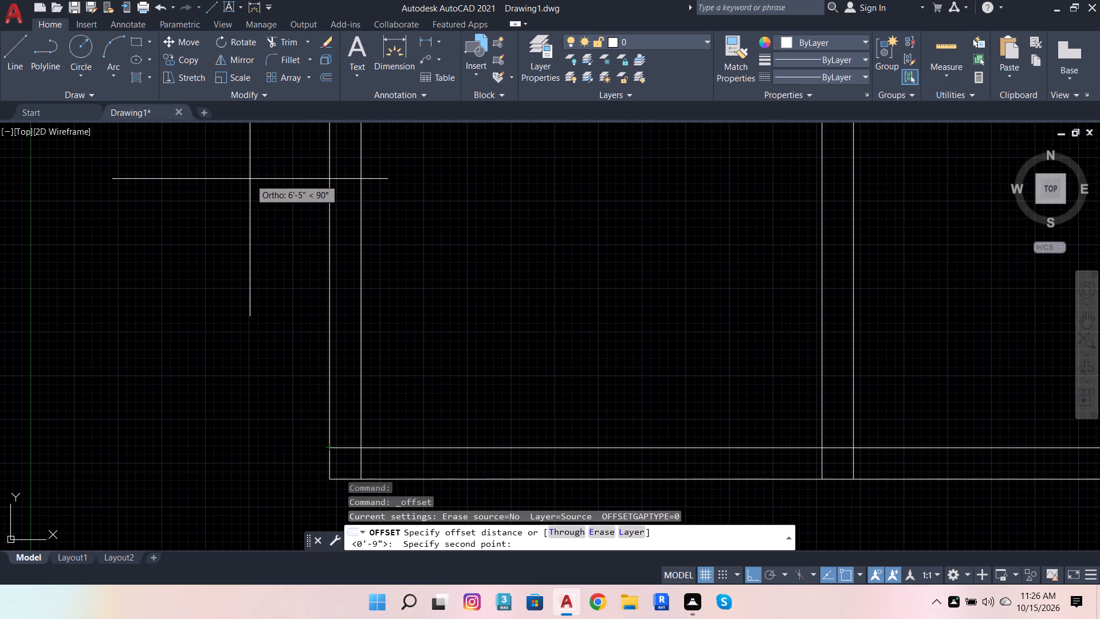
text(6')
key(Return)
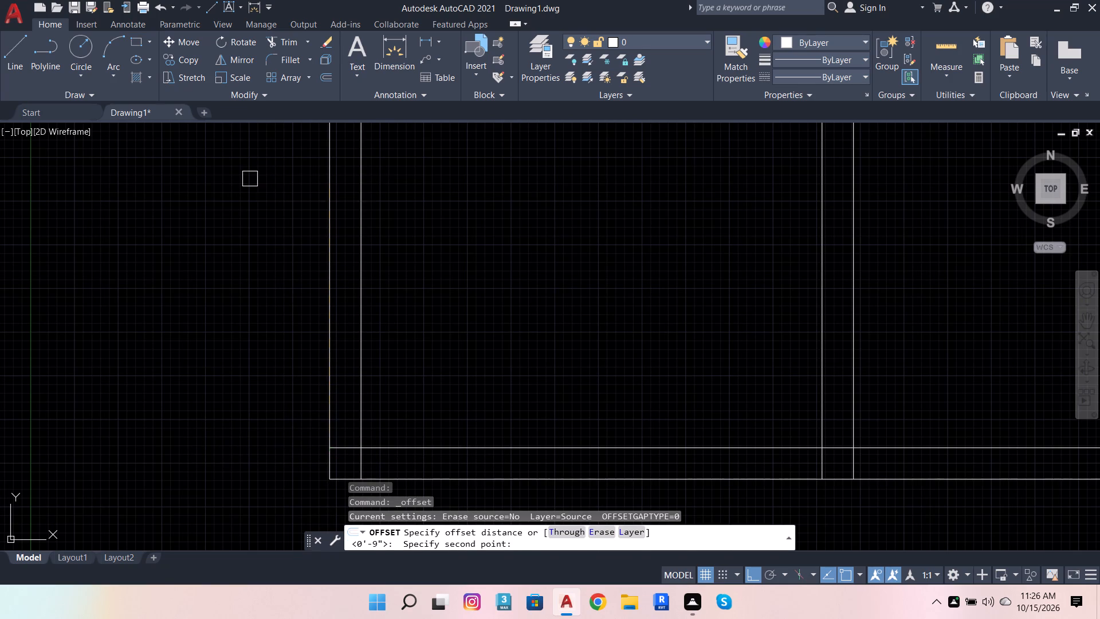
click(474, 441)
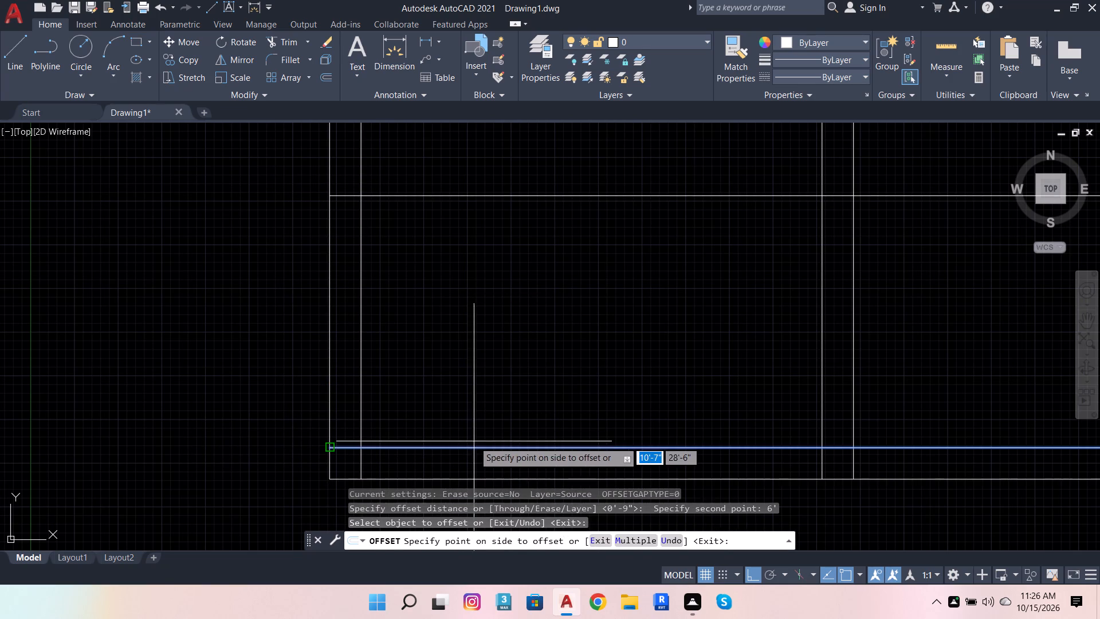
click(482, 295)
Offset the new horizontal interior line 9" upward to form the wall between the stairs and the hall.
scroll(473, 366, down, 3)
scroll(565, 398, down, 3)
scroll(764, 403, up, 2)
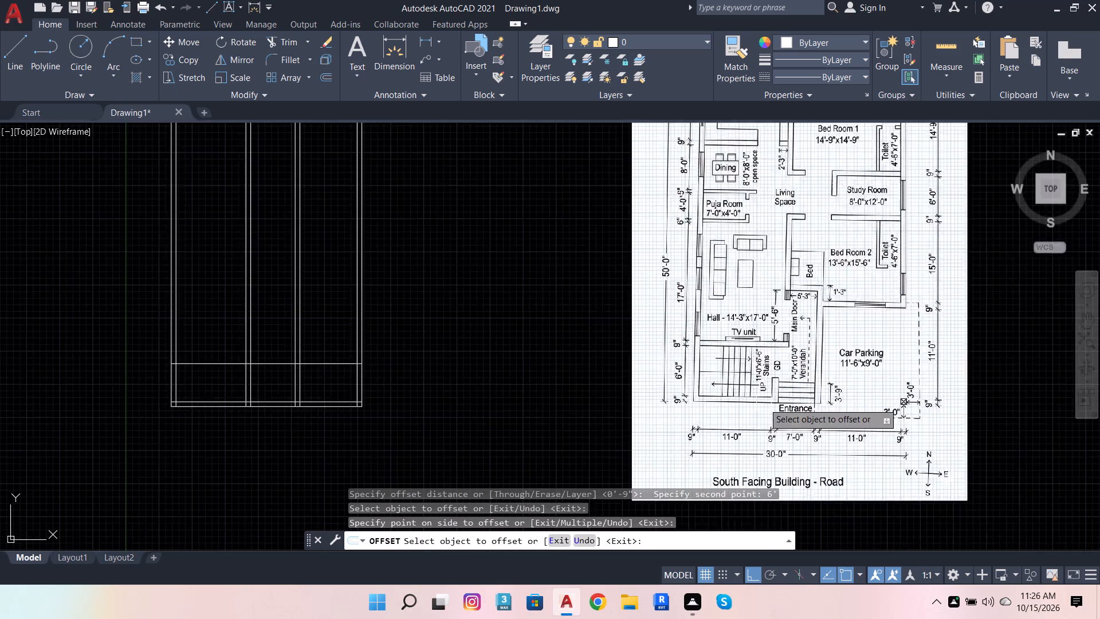
scroll(764, 403, up, 1)
scroll(742, 401, down, 1)
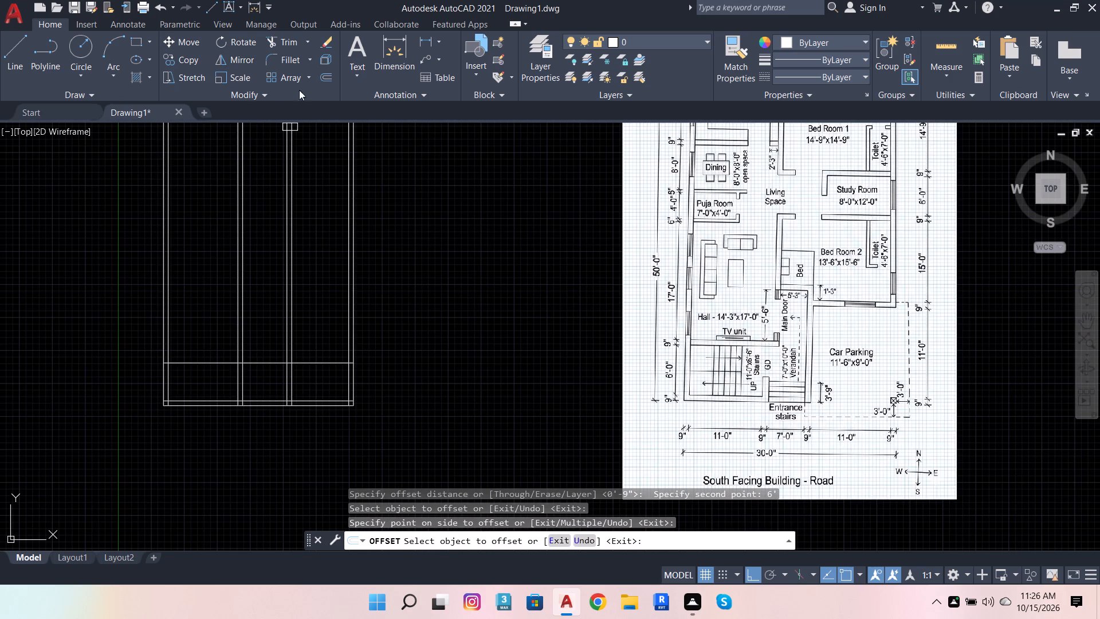
drag(336, 61, 353, 43)
click(318, 76)
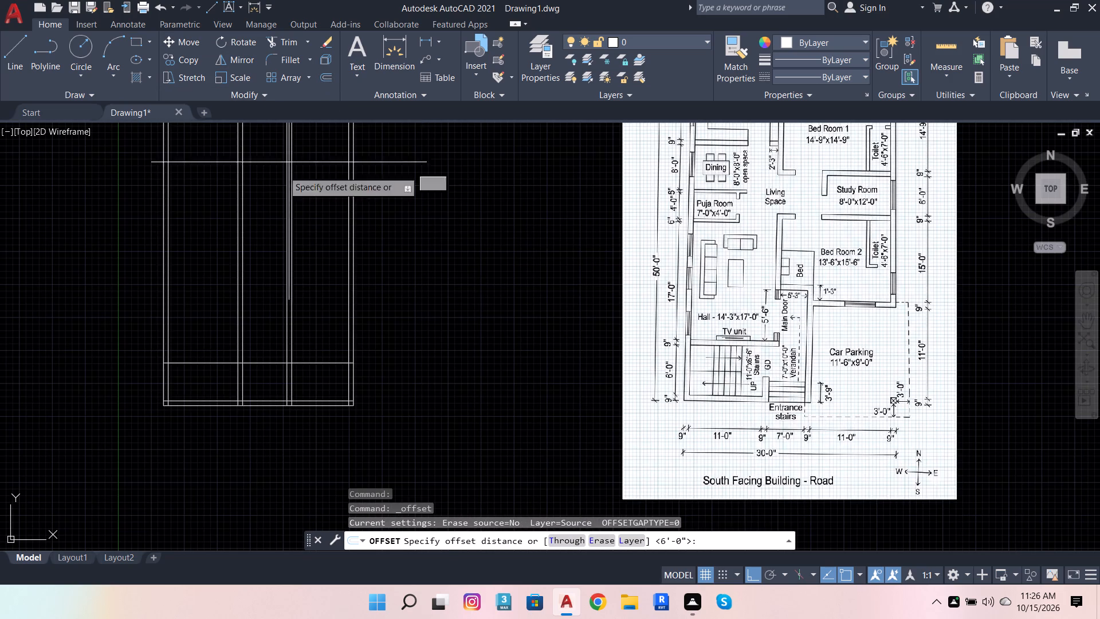
scroll(151, 367, up, 2)
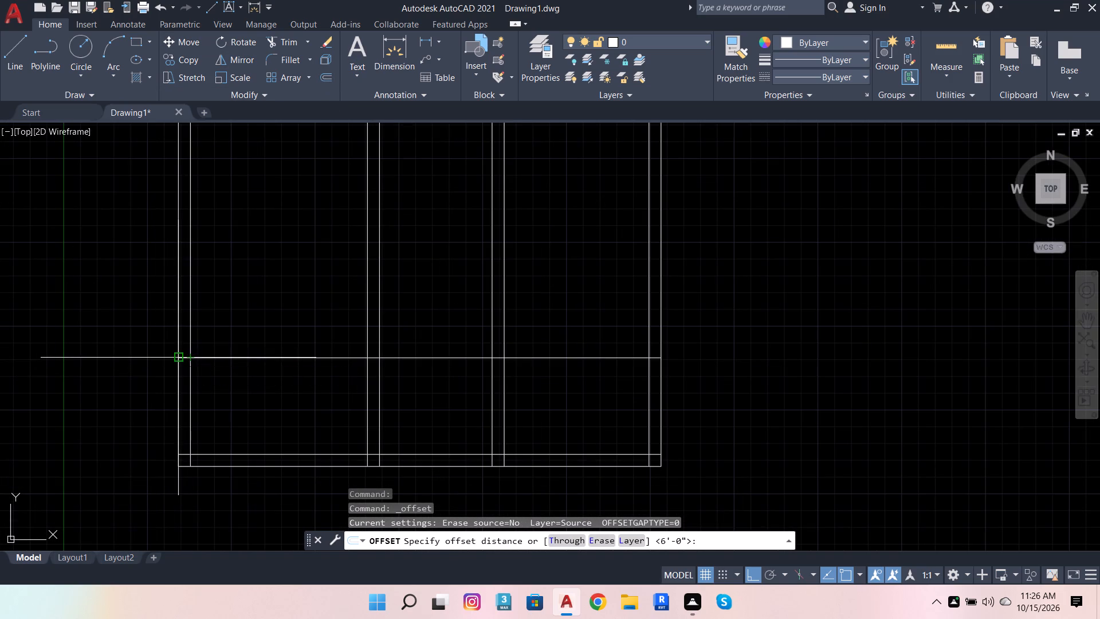
click(176, 358)
key(9)
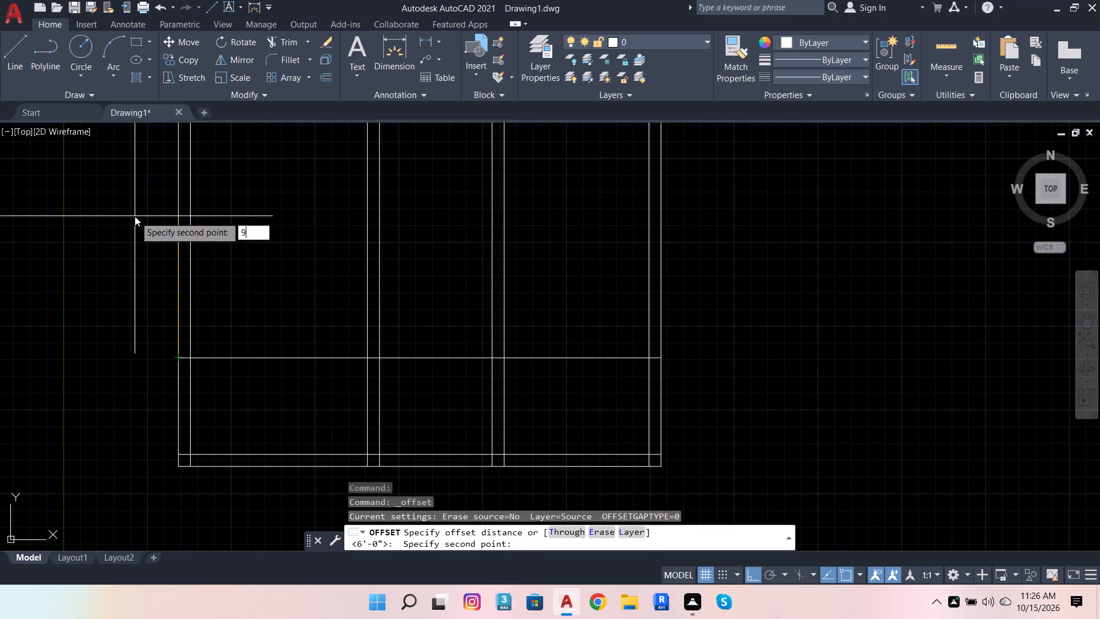
key(Return)
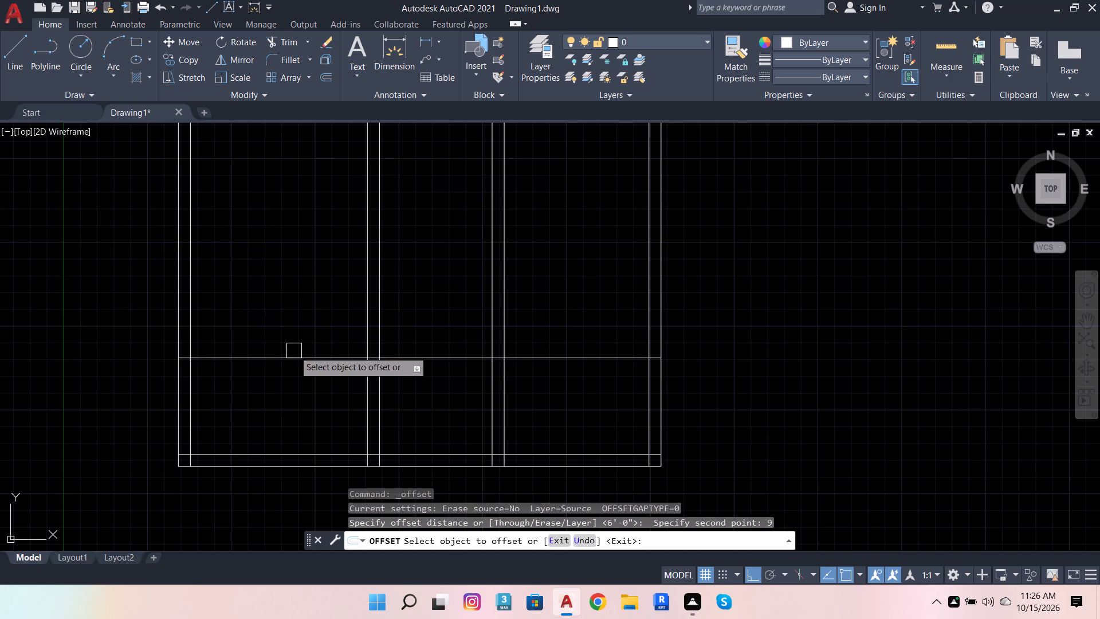
click(296, 354)
click(309, 277)
Start an offset with a 17' distance from the stair wall's upper line for the hall's depth.
scroll(336, 351, down, 3)
scroll(327, 353, up, 2)
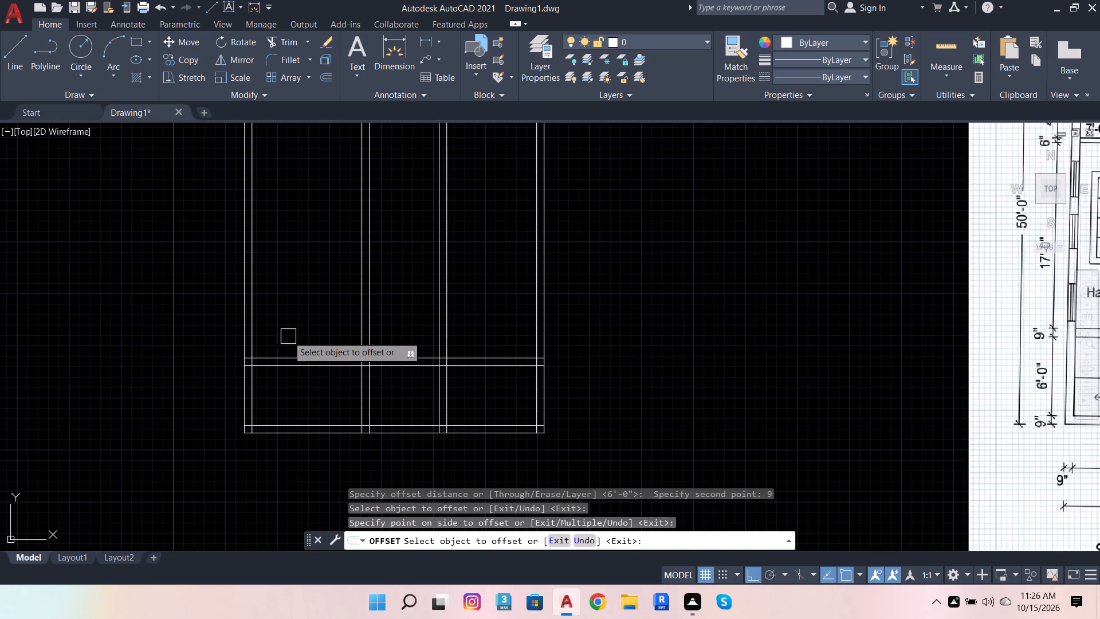
scroll(254, 347, down, 1)
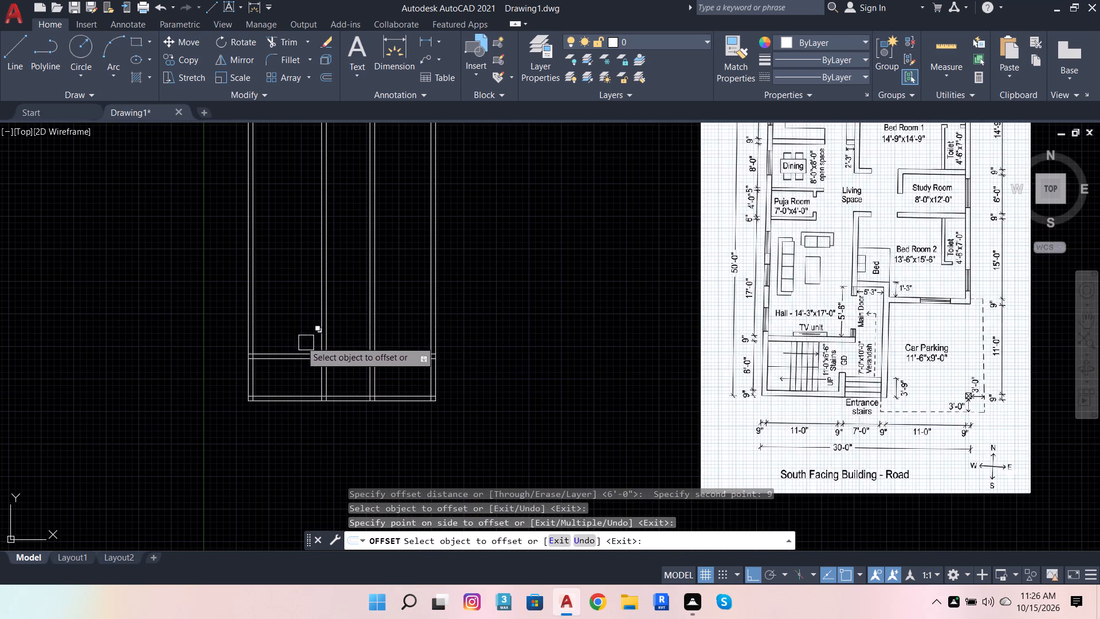
click(332, 77)
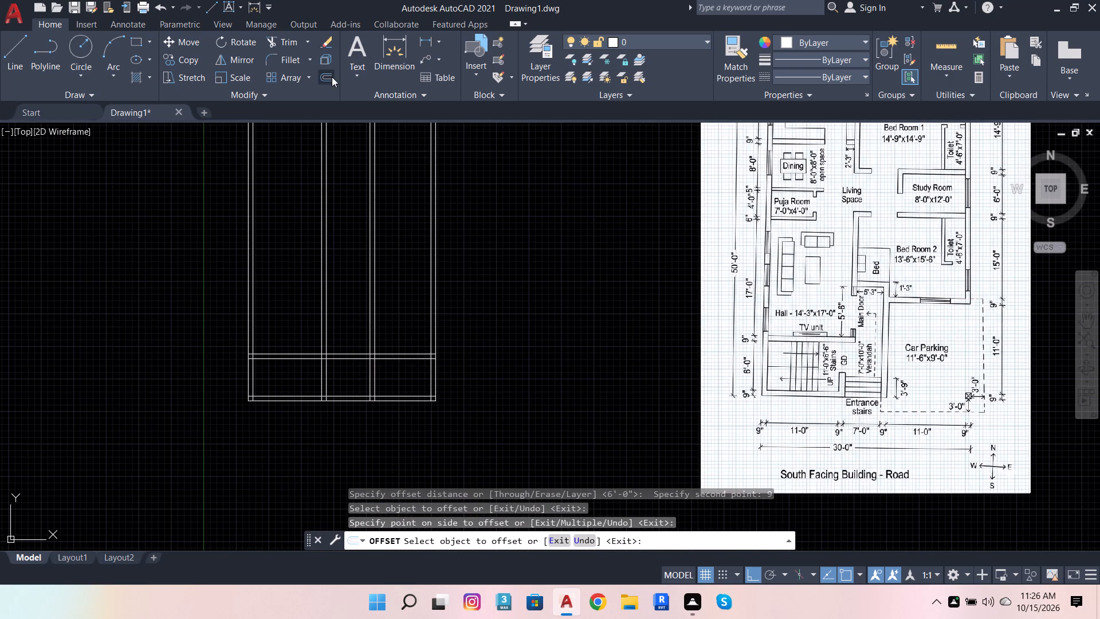
click(242, 351)
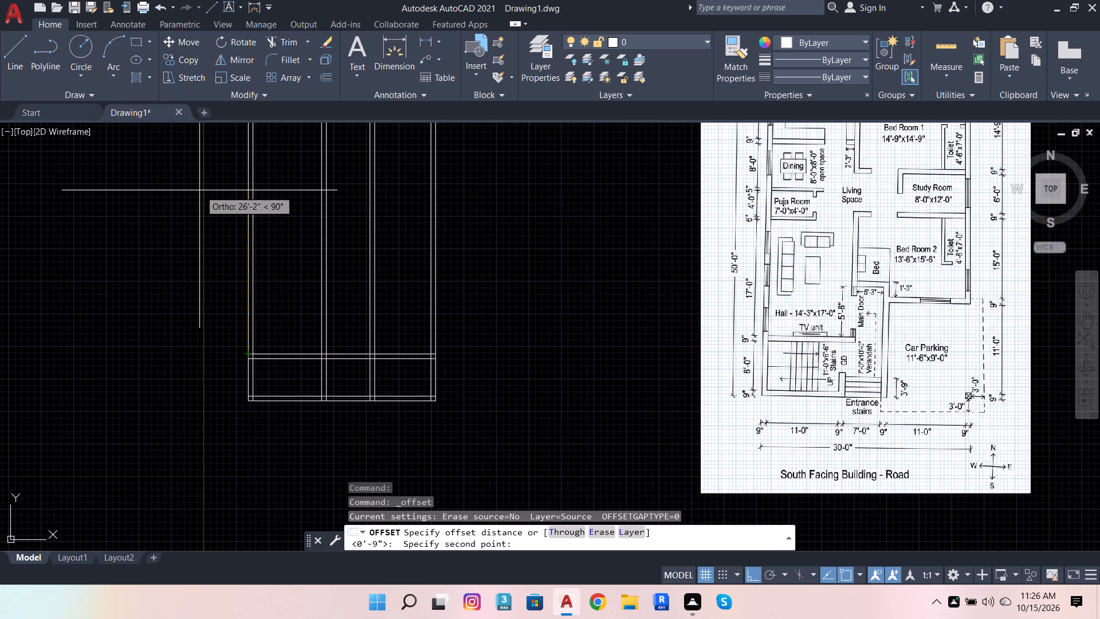
text(17')
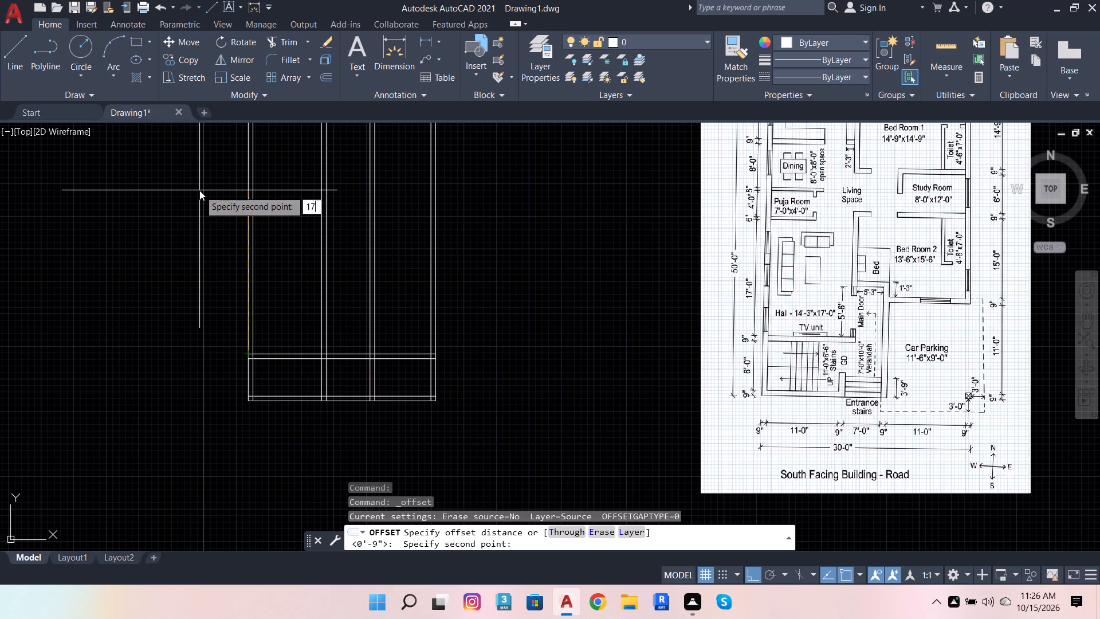
key(Return)
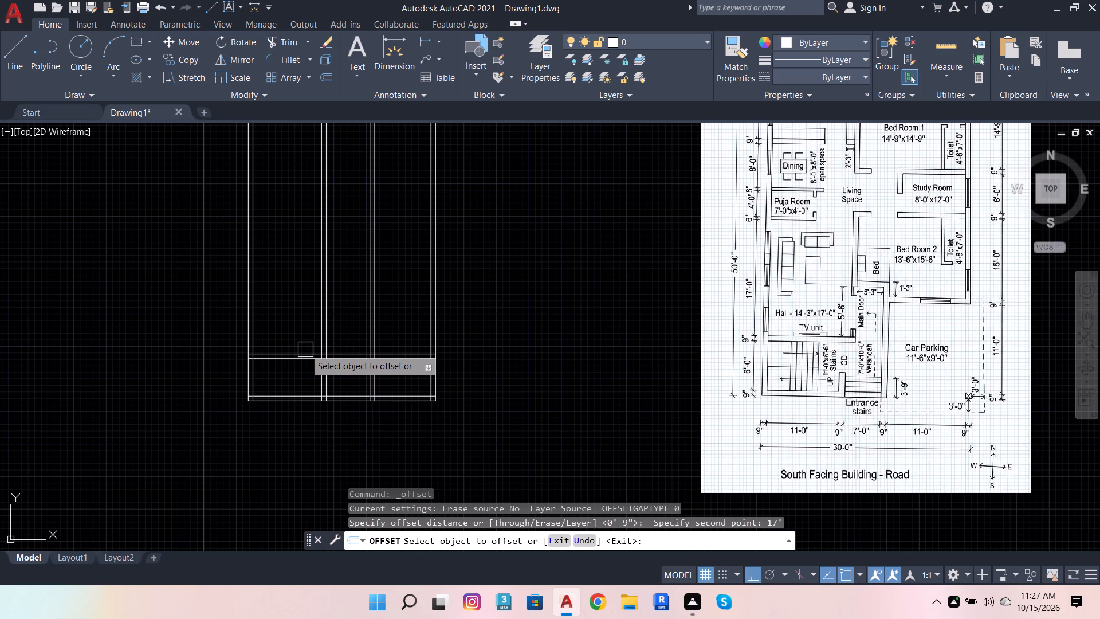
Open the recent drawing Furniture 2013 04 24, ignoring the missing SHX files and unresolved references.
click(38, 112)
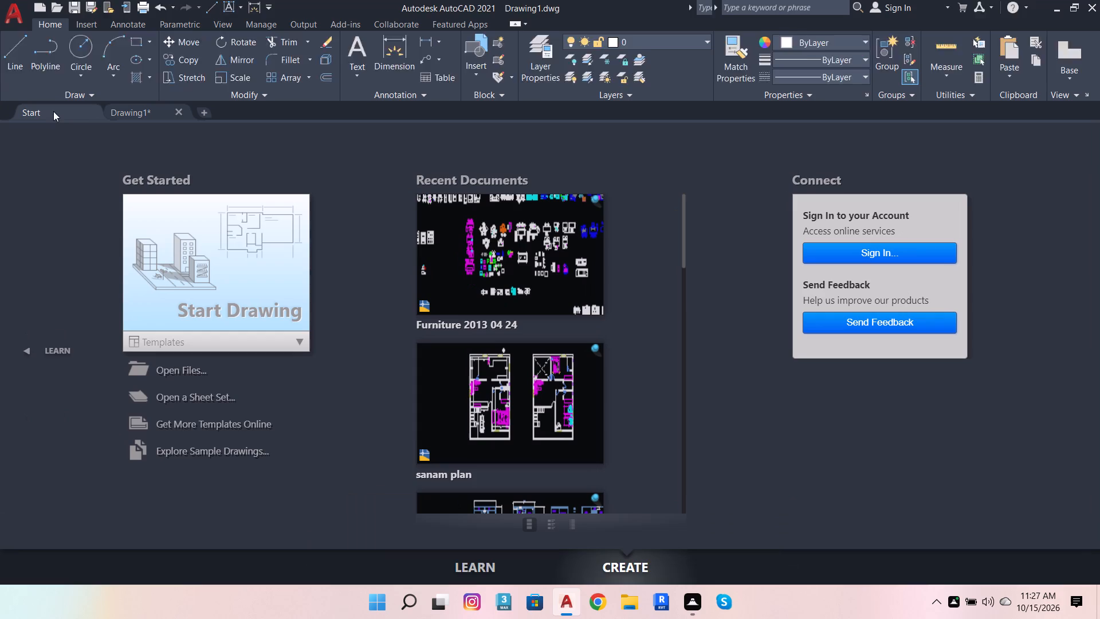
double_click(457, 241)
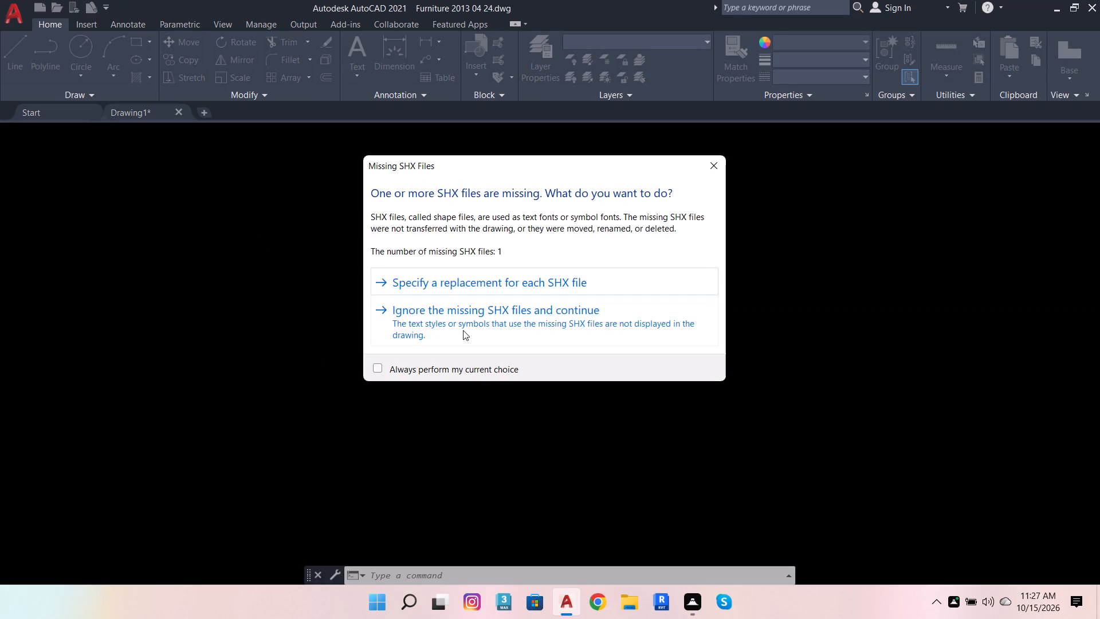
click(463, 330)
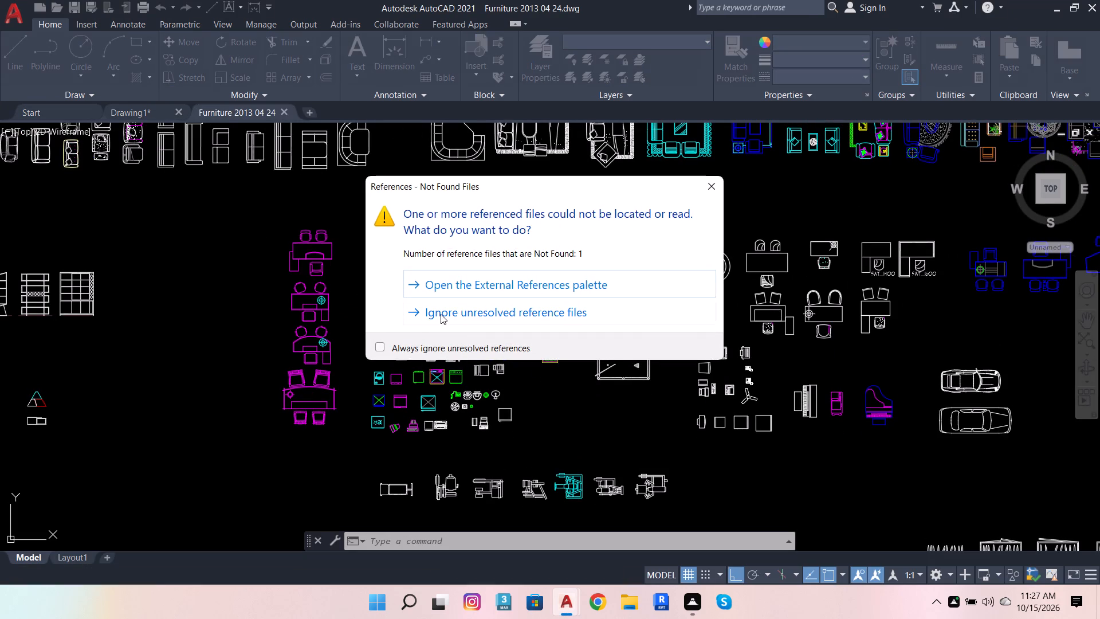
click(441, 314)
scroll(368, 345, down, 4)
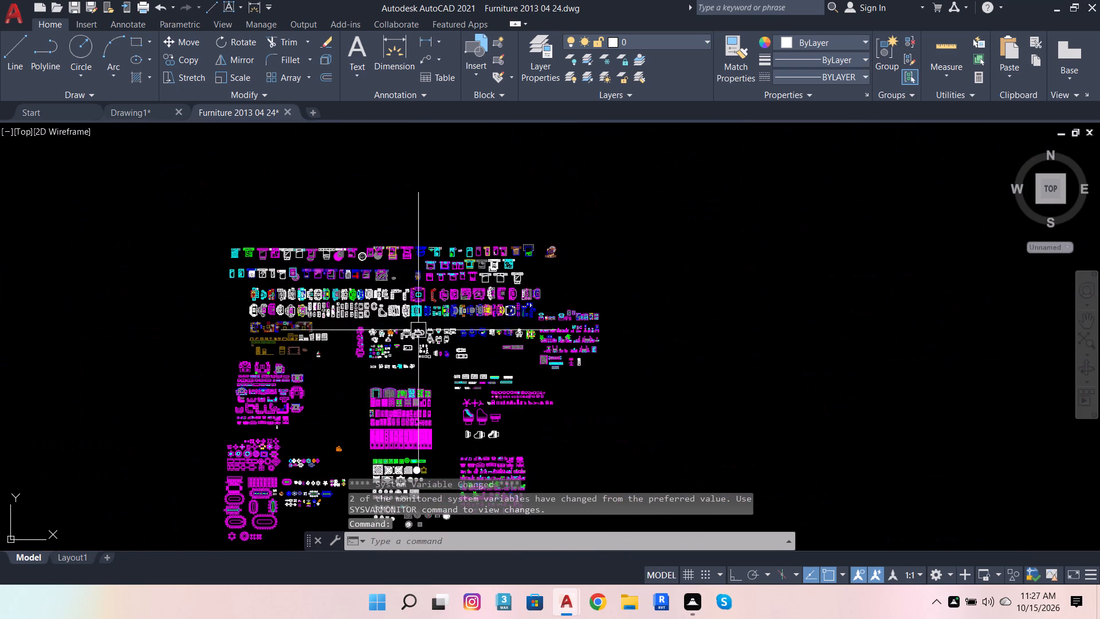
scroll(496, 313, up, 2)
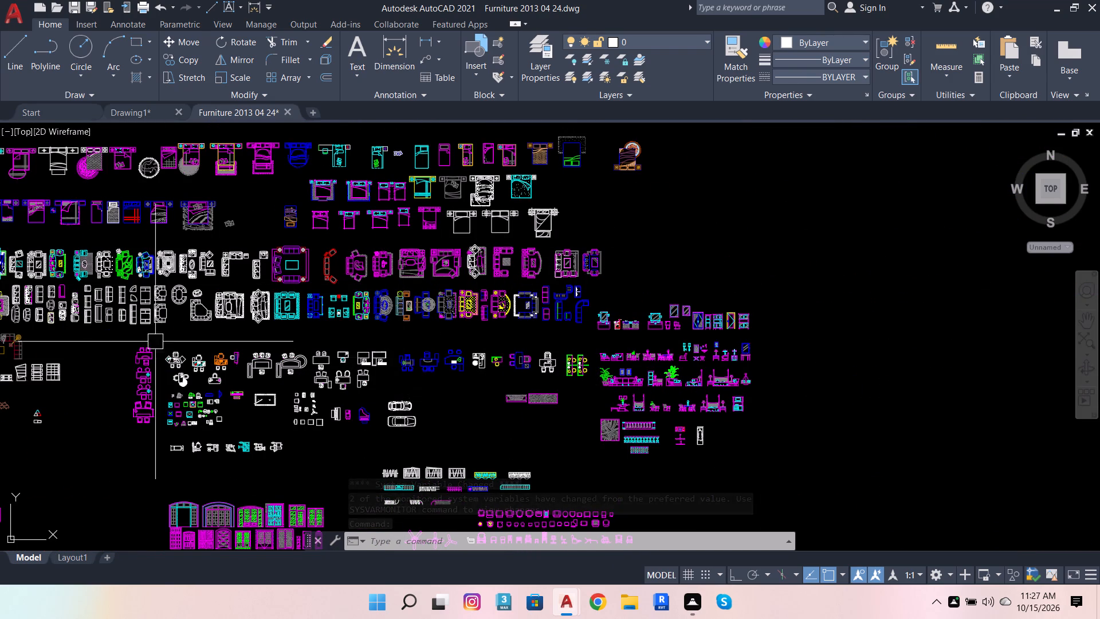
Open the workshop material drawing from the recent documents list.
click(32, 104)
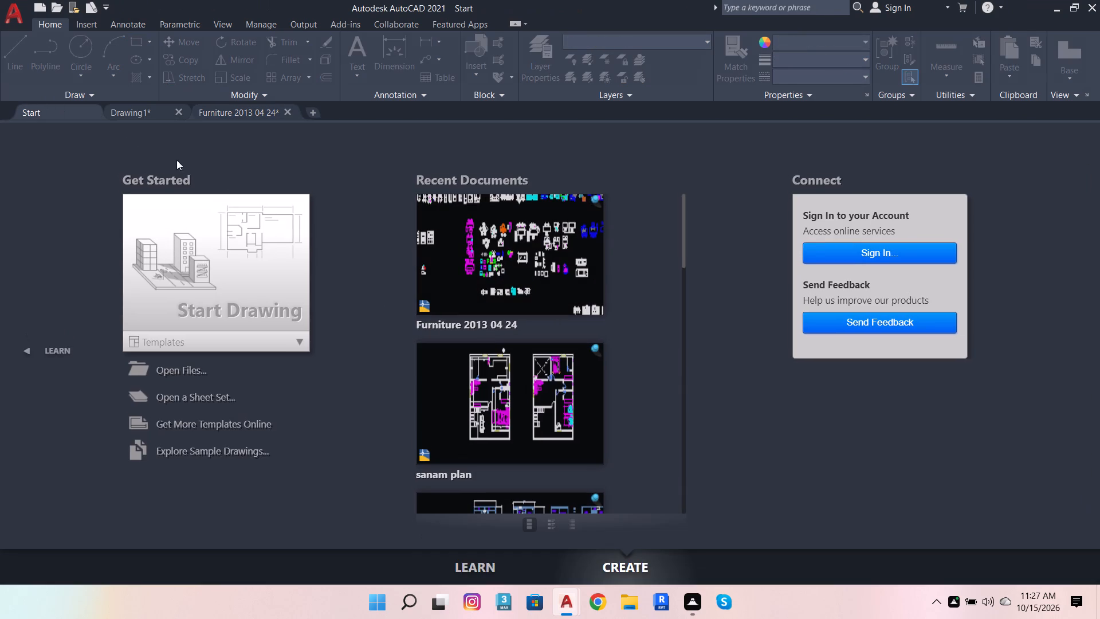
scroll(410, 320, down, 4)
scroll(509, 355, down, 10)
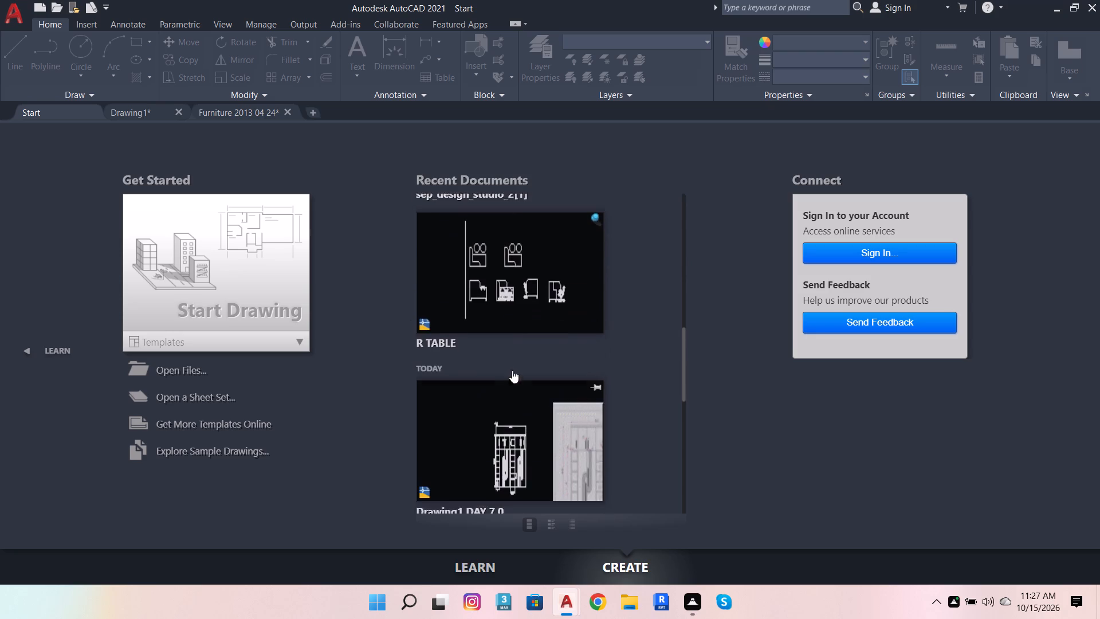
scroll(512, 370, down, 5)
double_click(528, 291)
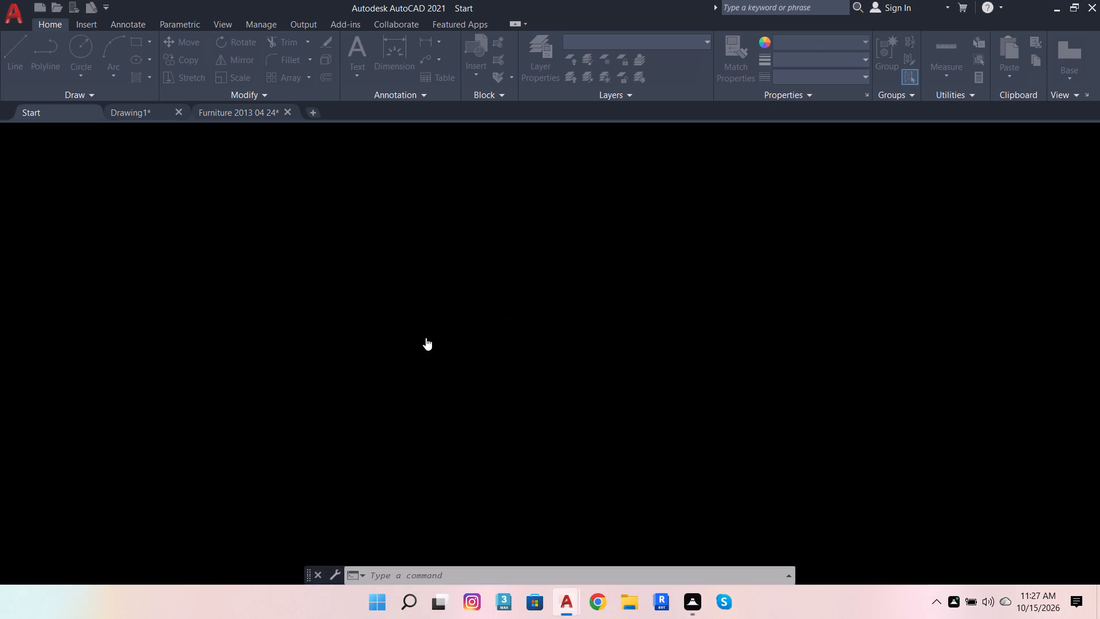
click(481, 334)
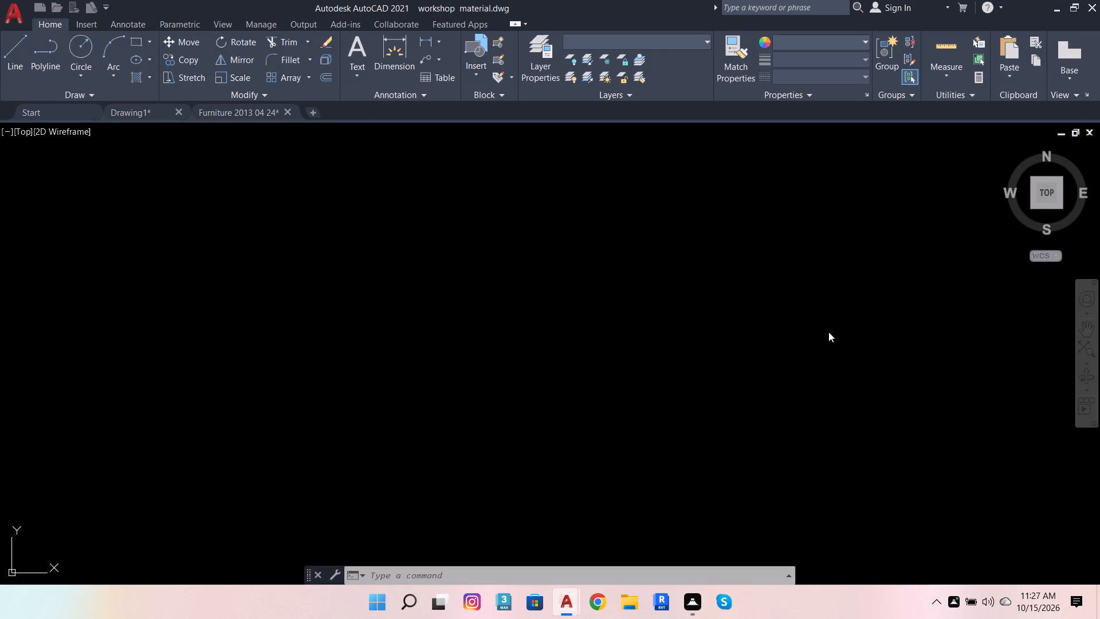
click(1085, 331)
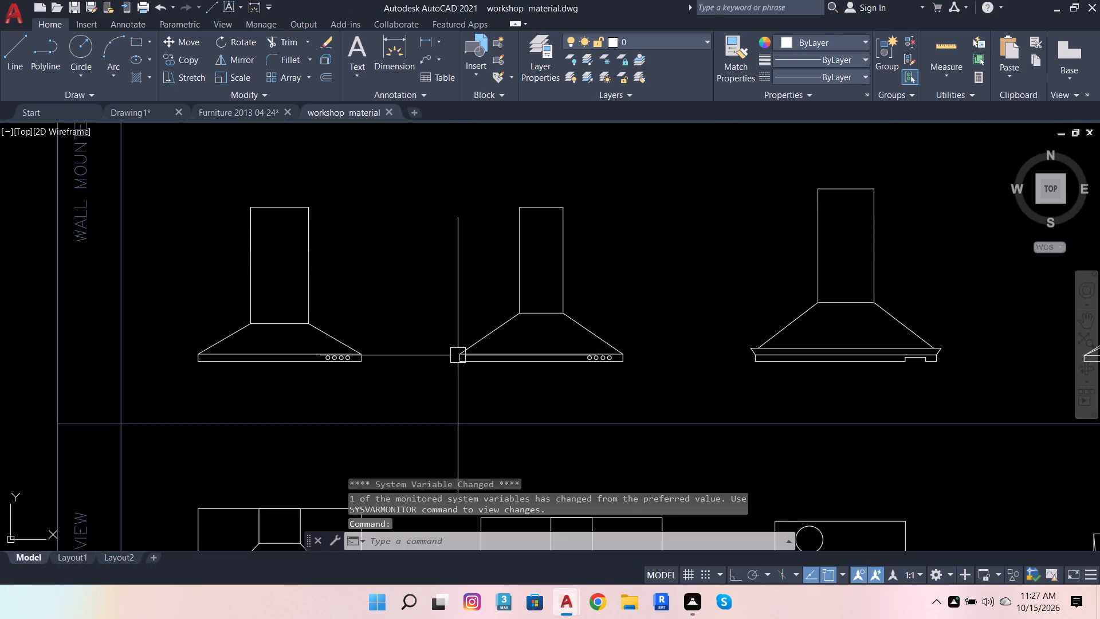
Copy the front view of the rounded pedestal chair in the top row of the chair sheet to the clipboard.
scroll(455, 360, down, 6)
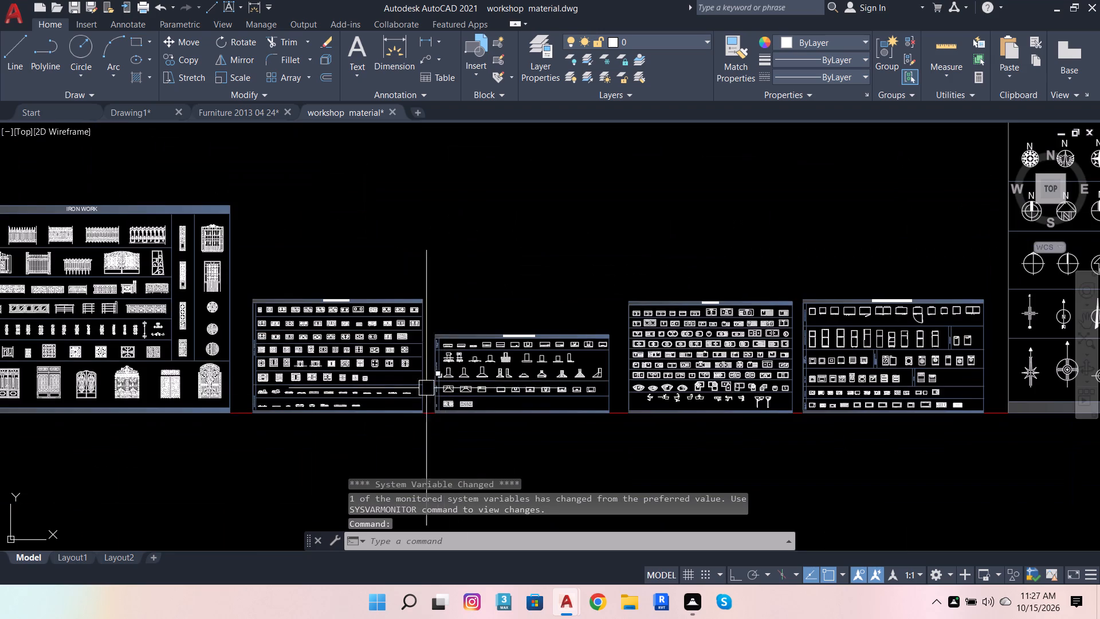
scroll(458, 277, down, 3)
scroll(243, 294, up, 4)
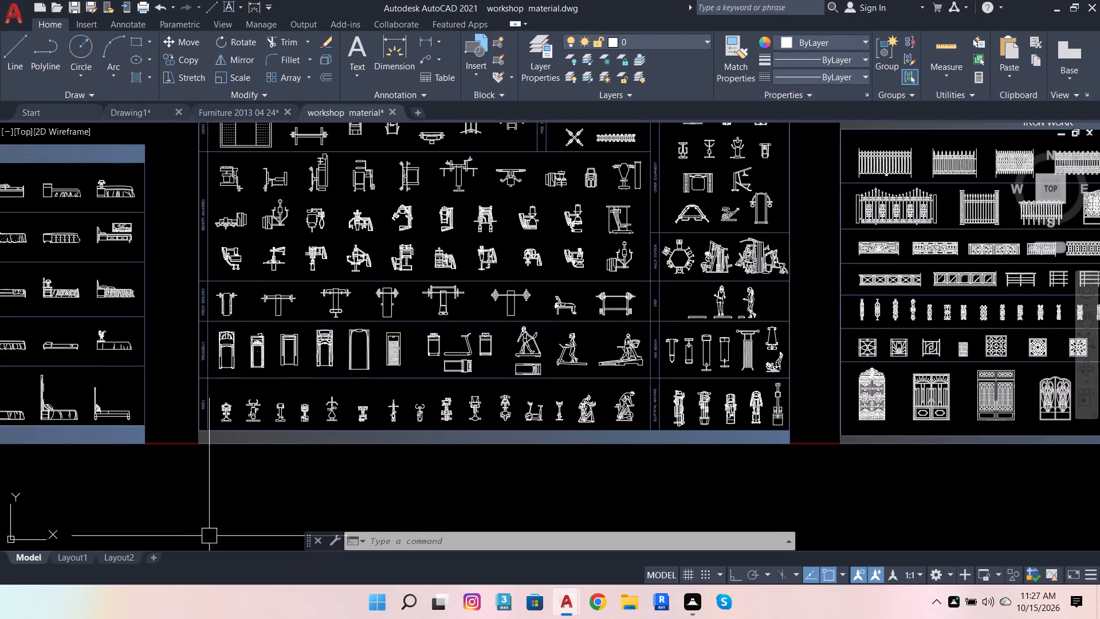
scroll(323, 381, down, 2)
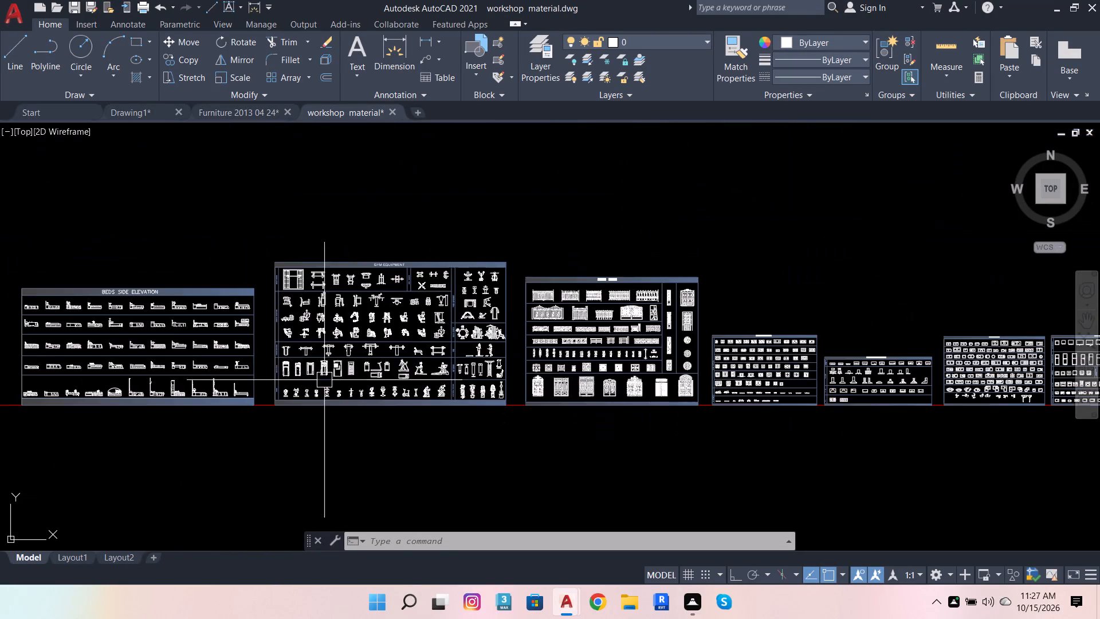
scroll(340, 284, down, 2)
scroll(161, 305, up, 3)
scroll(239, 307, up, 4)
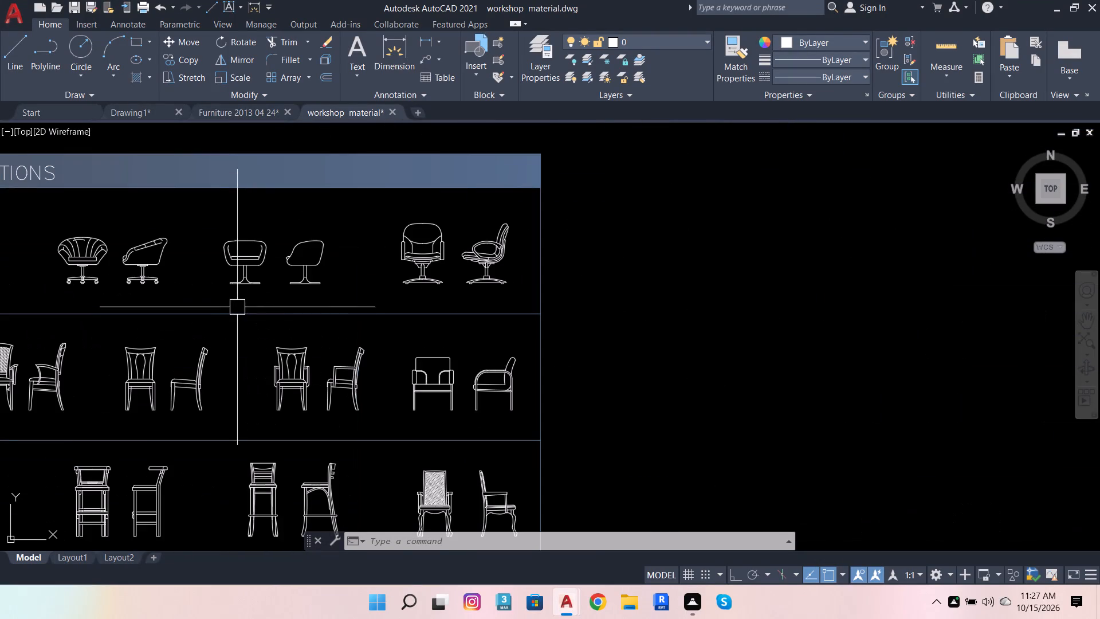
click(227, 270)
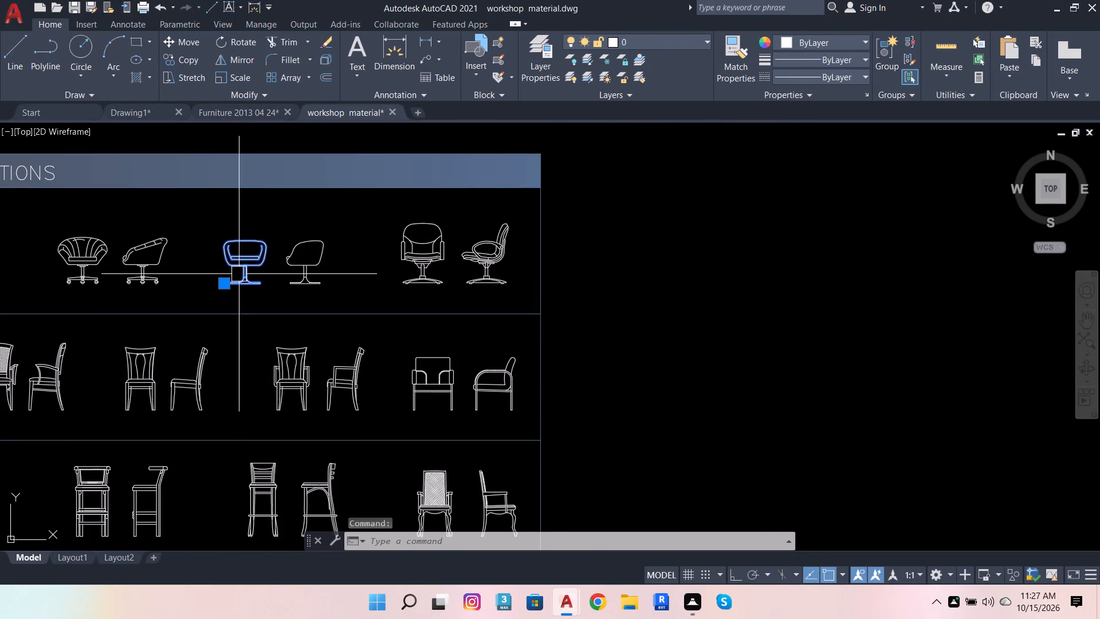
key(ctrl+c)
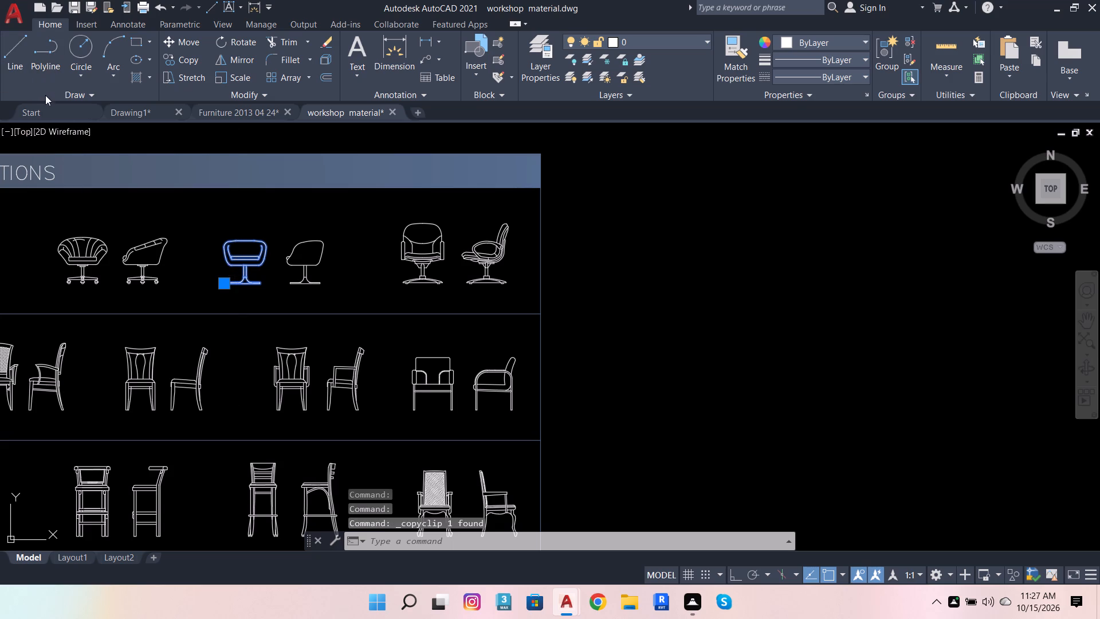
Create a new blank drawing and paste the copied pedestal chair block near the origin.
click(45, 108)
scroll(146, 274, down, 4)
click(220, 276)
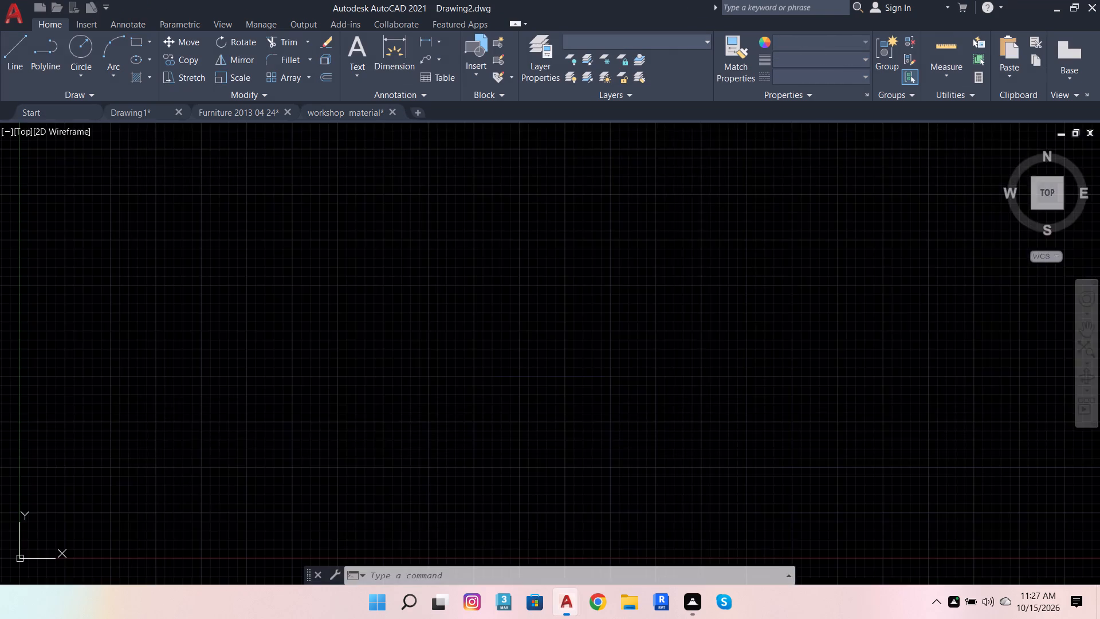
key(ctrl+v)
scroll(399, 367, down, 6)
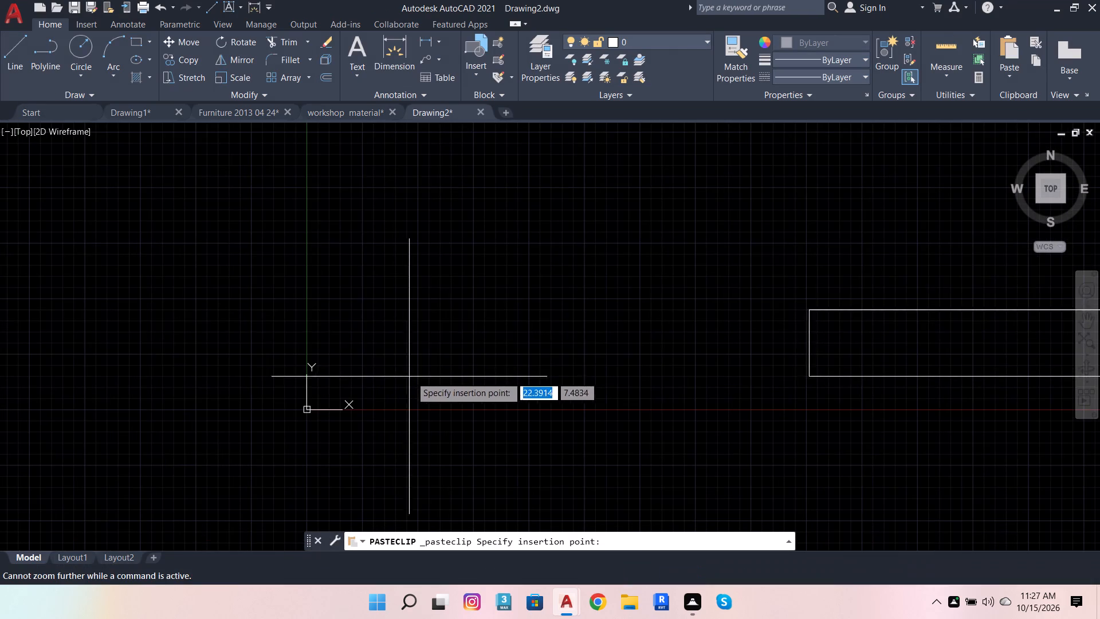
scroll(306, 322, down, 20)
scroll(306, 322, down, 17)
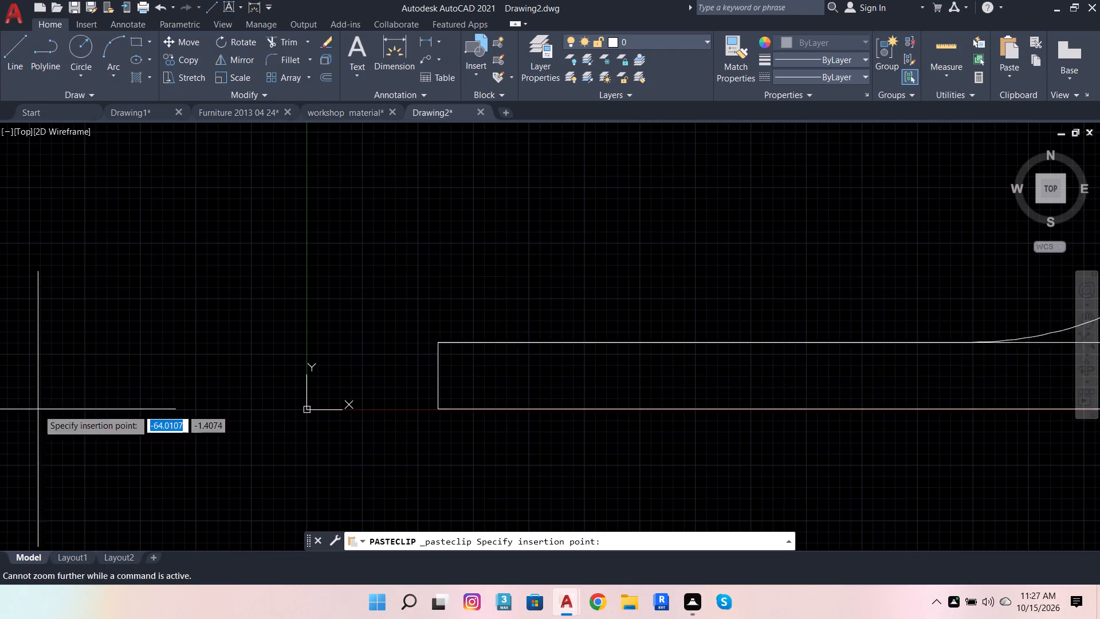
click(82, 354)
scroll(43, 406, down, 8)
scroll(112, 369, up, 3)
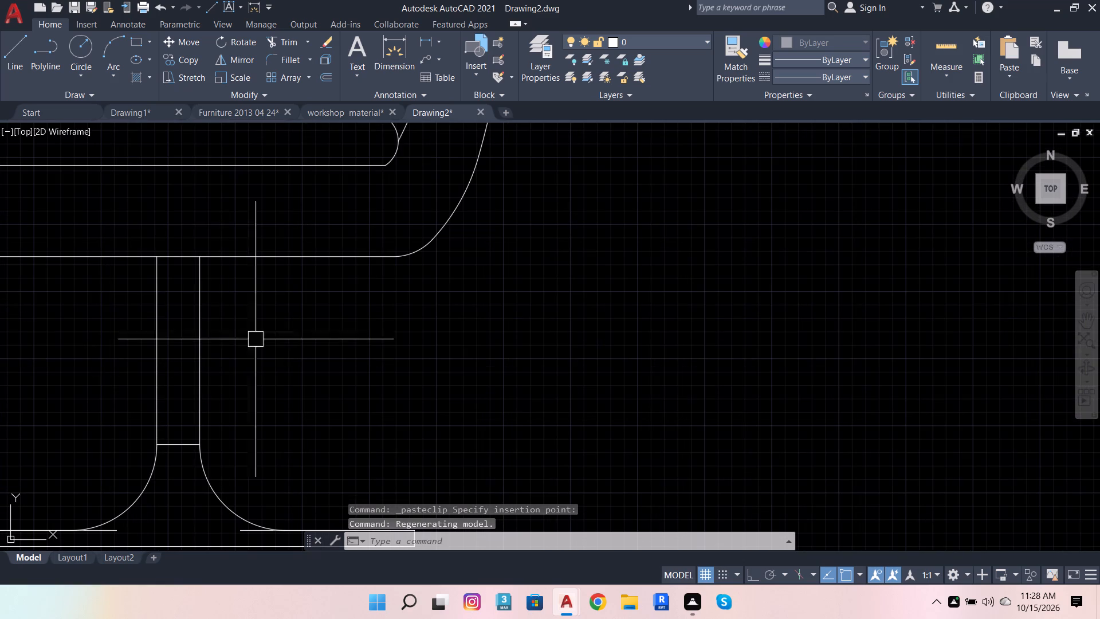
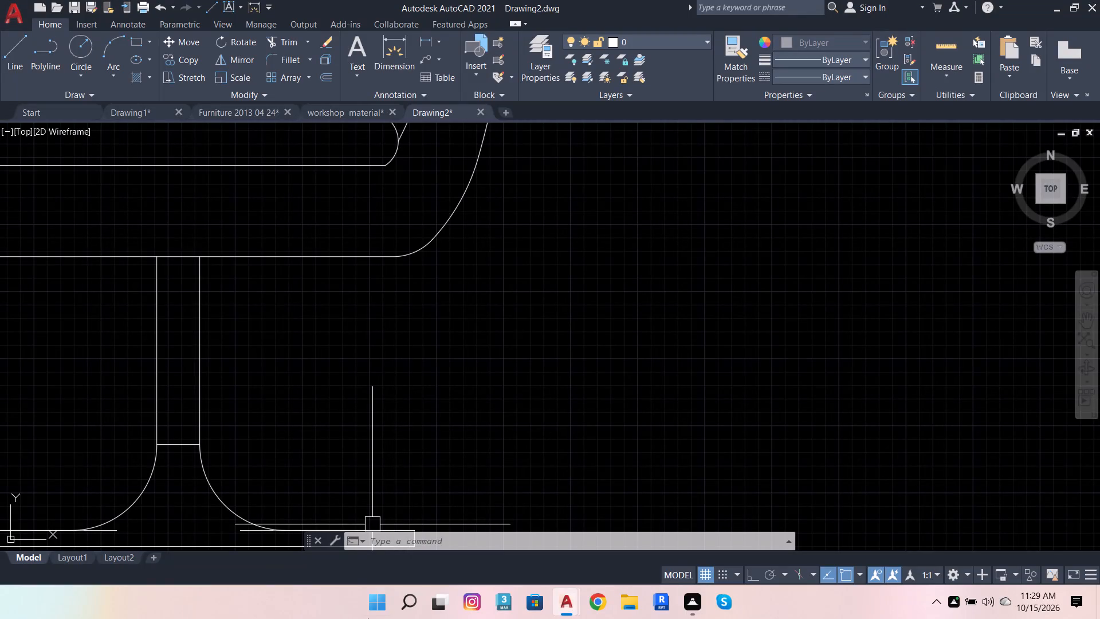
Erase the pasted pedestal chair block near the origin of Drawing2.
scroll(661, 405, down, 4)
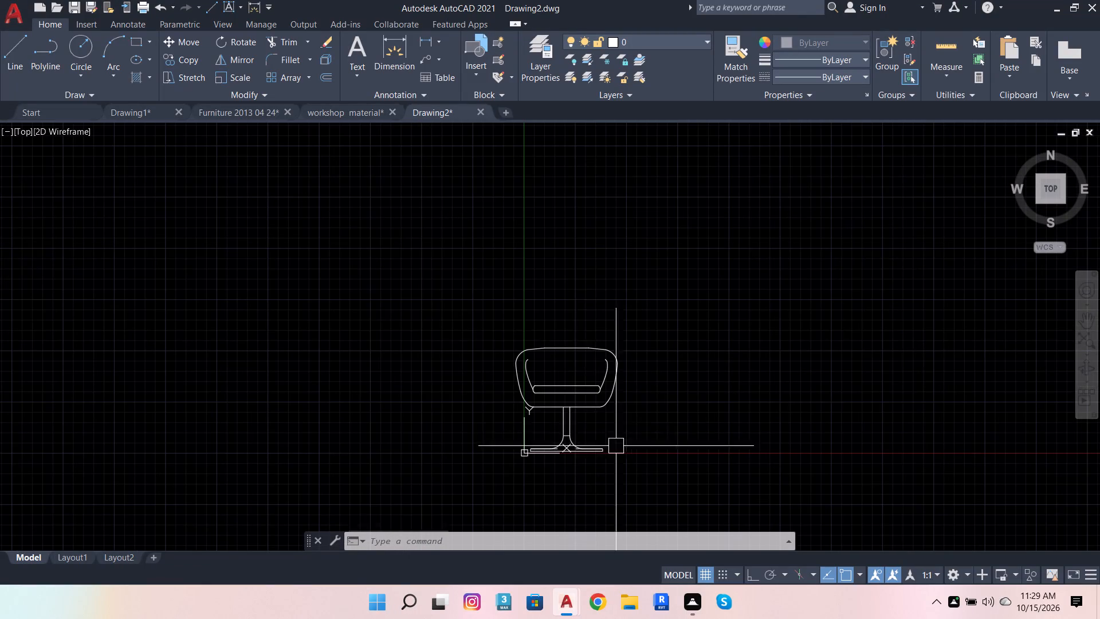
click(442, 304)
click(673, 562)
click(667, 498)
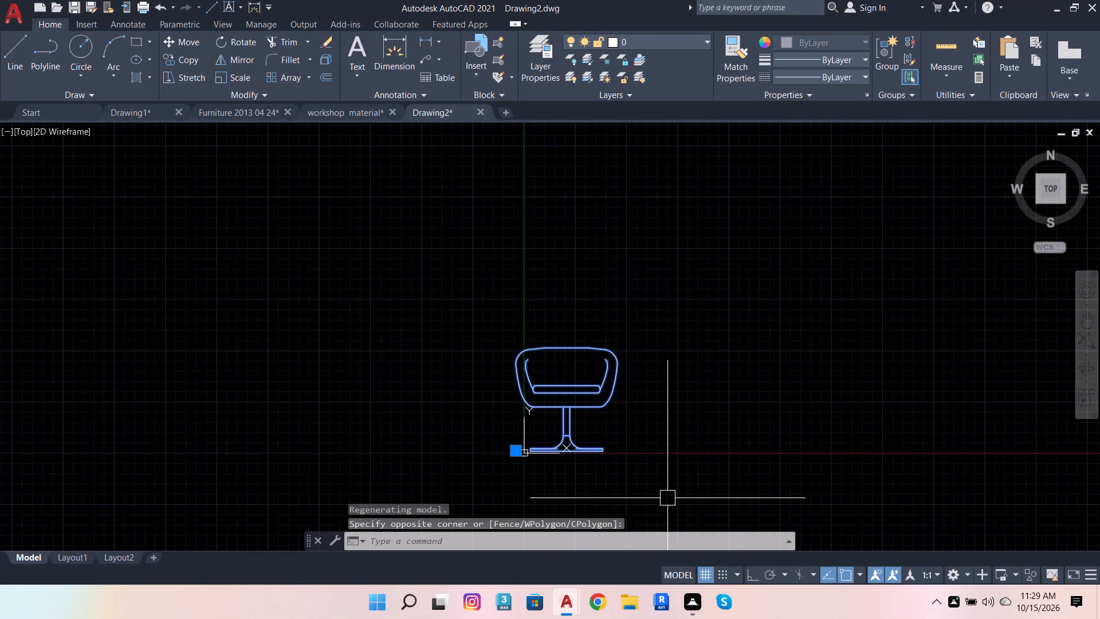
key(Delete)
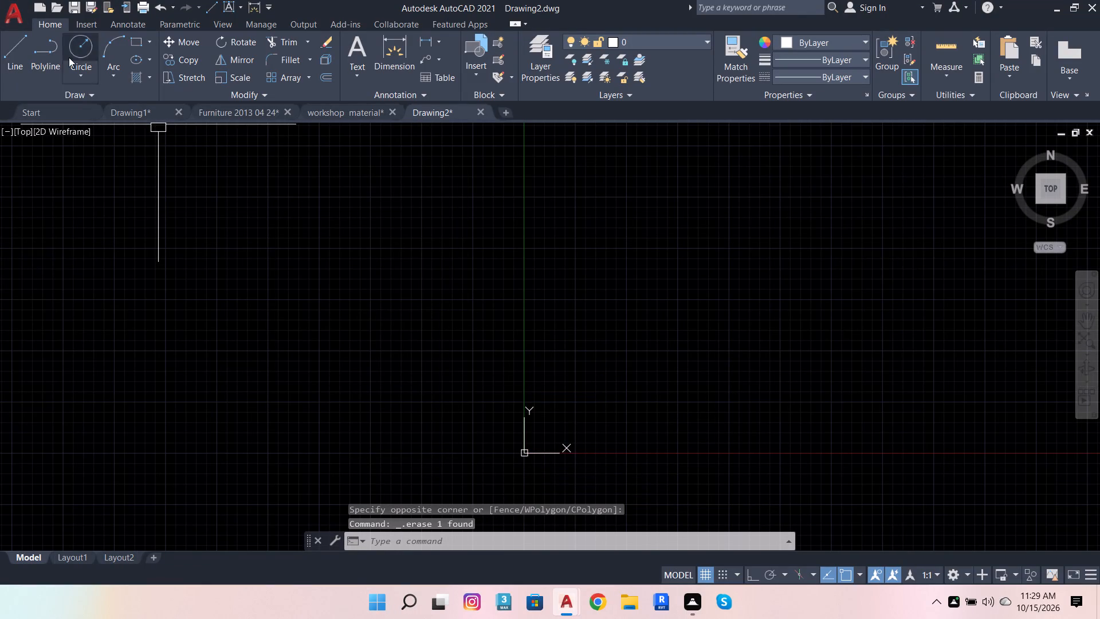
Close the Drawing1 floor plan without saving its changes.
click(180, 109)
scroll(373, 280, down, 1)
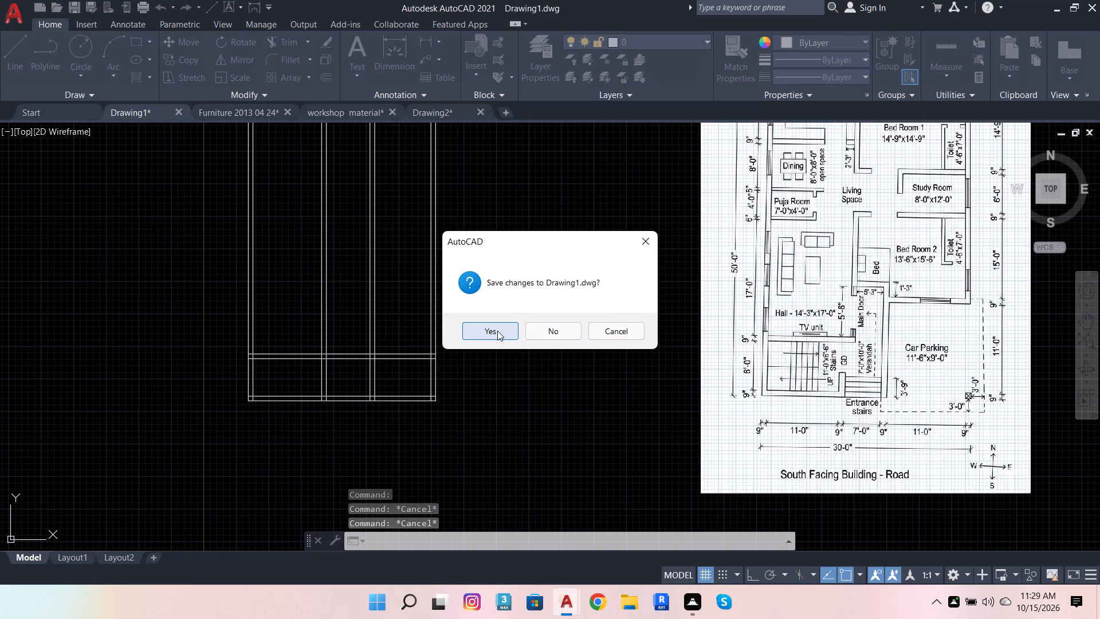
click(551, 330)
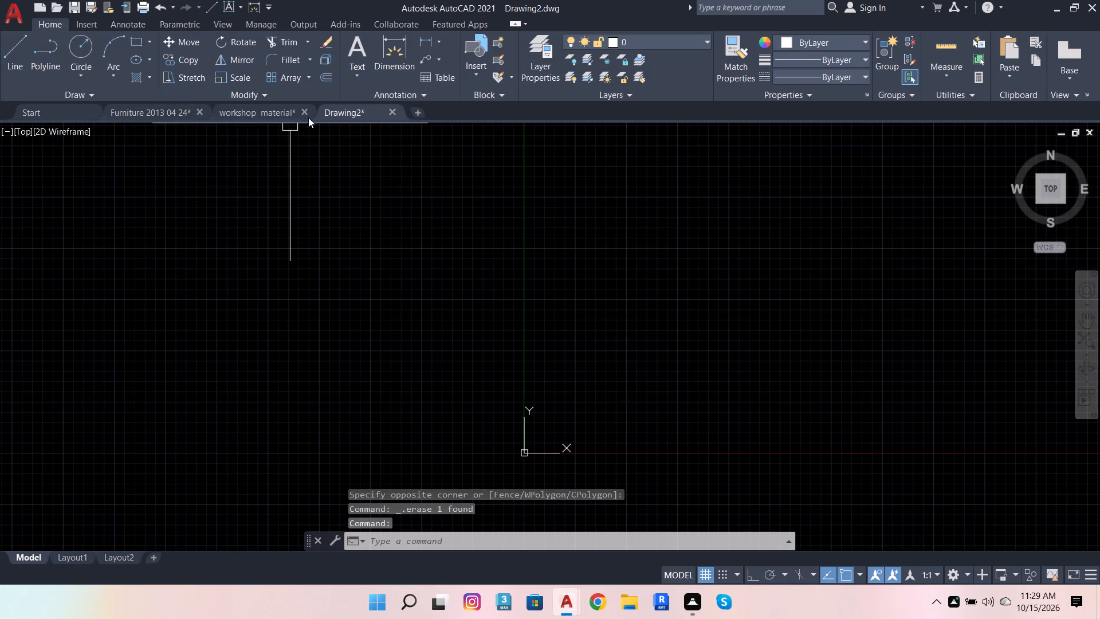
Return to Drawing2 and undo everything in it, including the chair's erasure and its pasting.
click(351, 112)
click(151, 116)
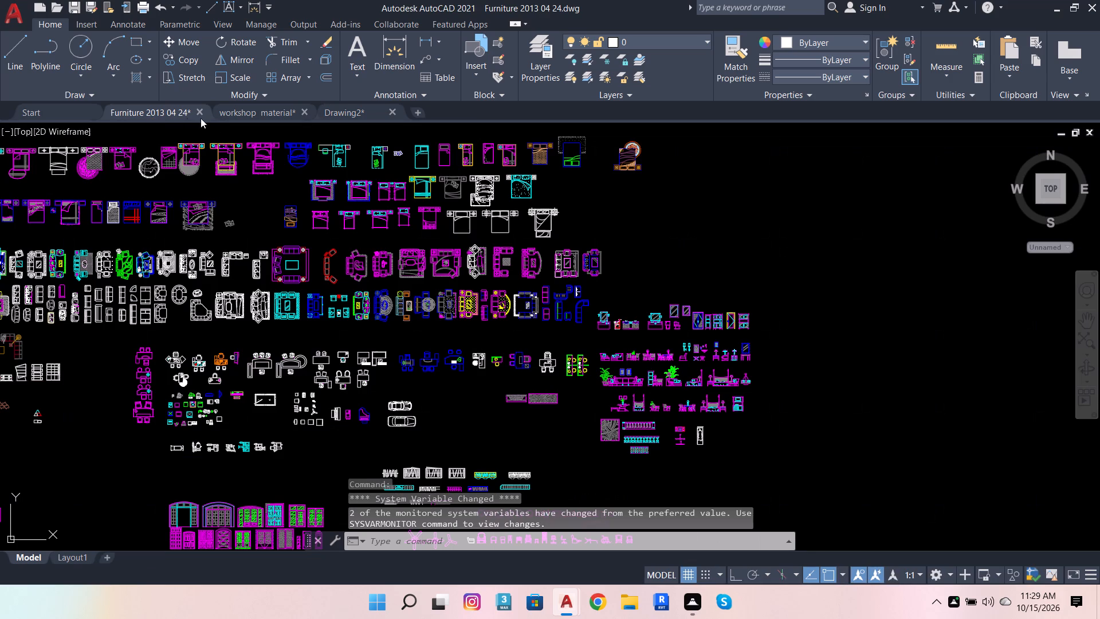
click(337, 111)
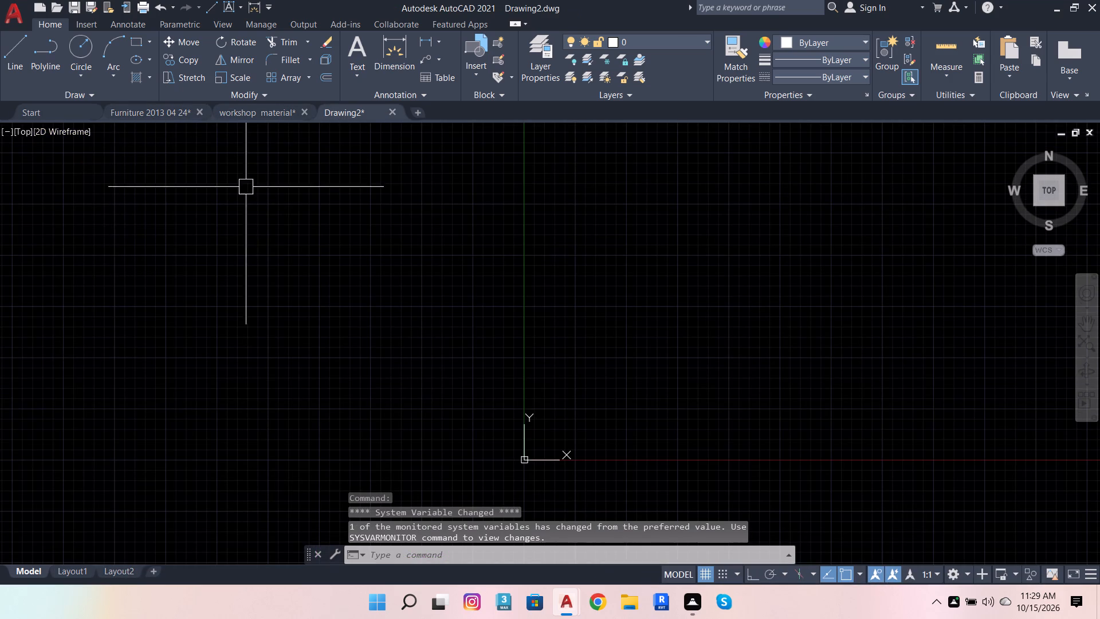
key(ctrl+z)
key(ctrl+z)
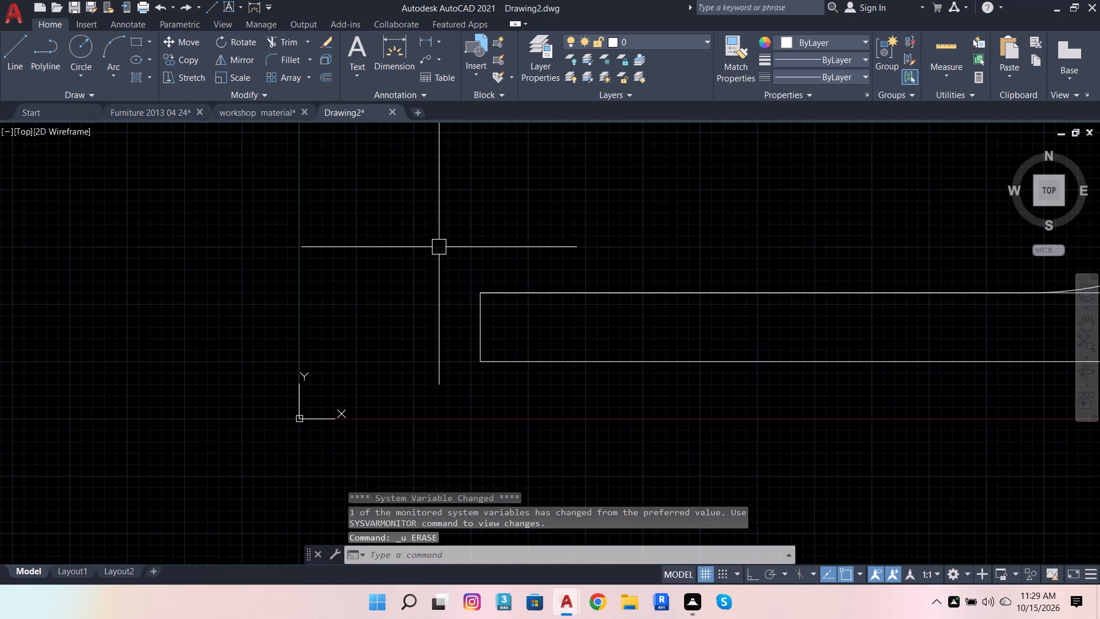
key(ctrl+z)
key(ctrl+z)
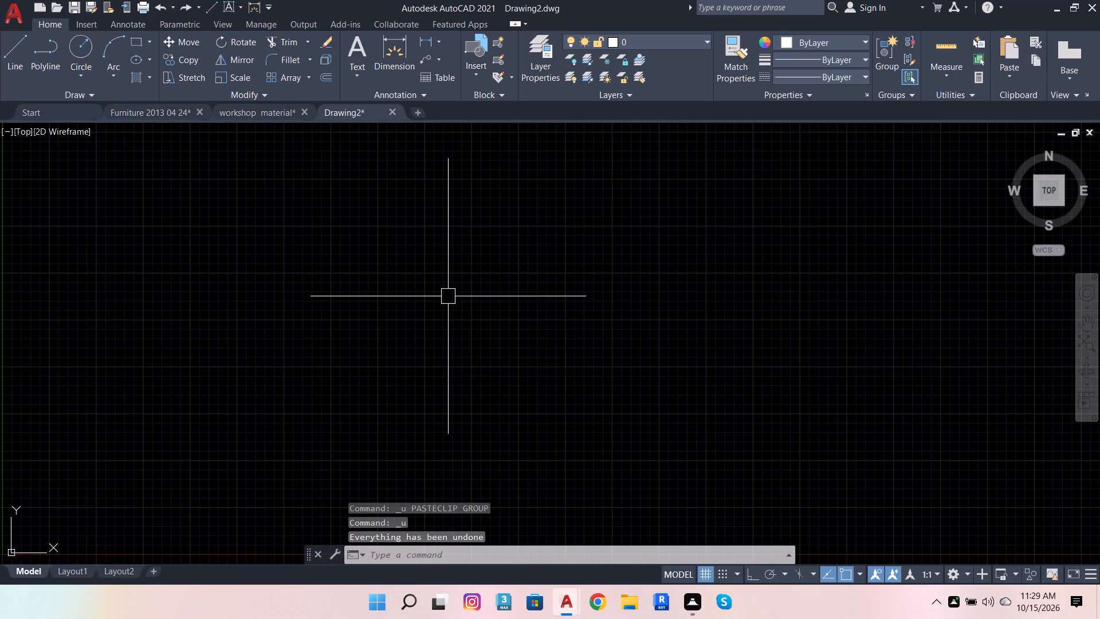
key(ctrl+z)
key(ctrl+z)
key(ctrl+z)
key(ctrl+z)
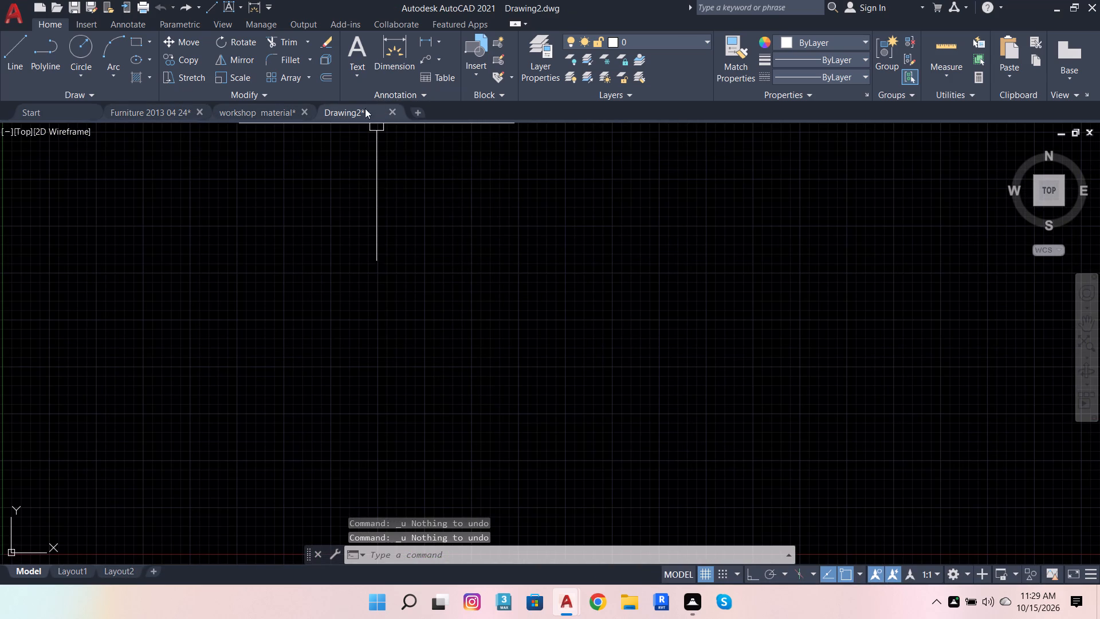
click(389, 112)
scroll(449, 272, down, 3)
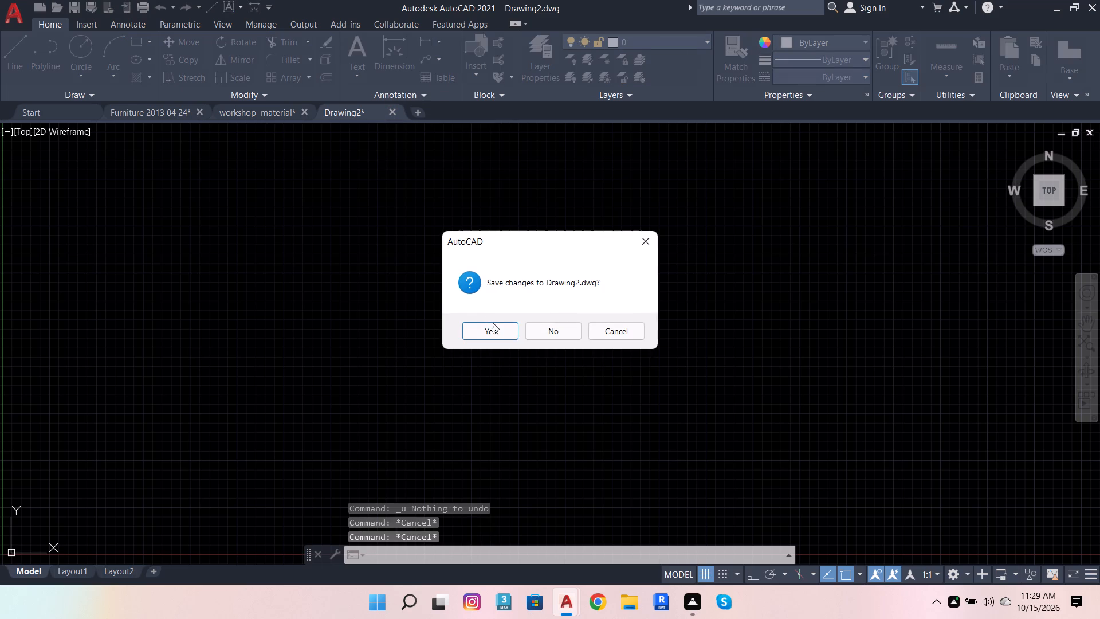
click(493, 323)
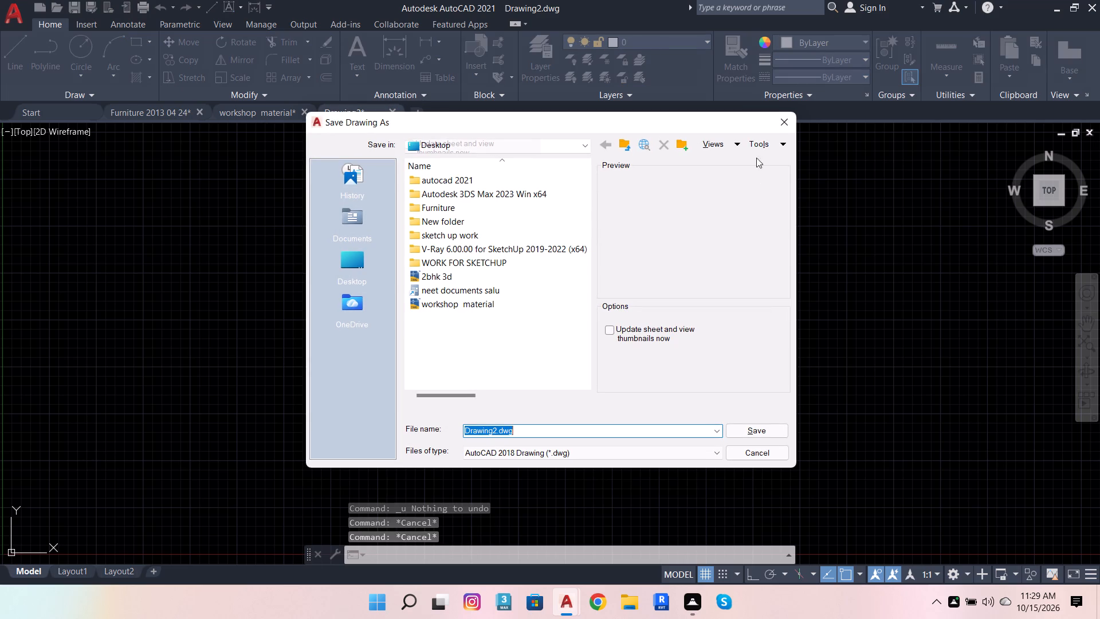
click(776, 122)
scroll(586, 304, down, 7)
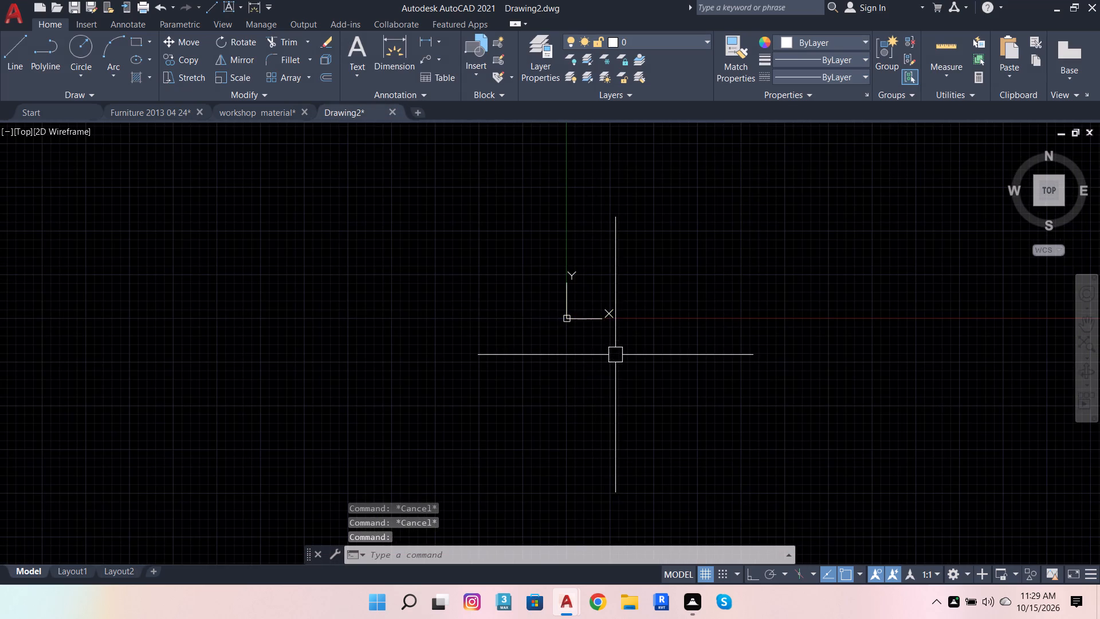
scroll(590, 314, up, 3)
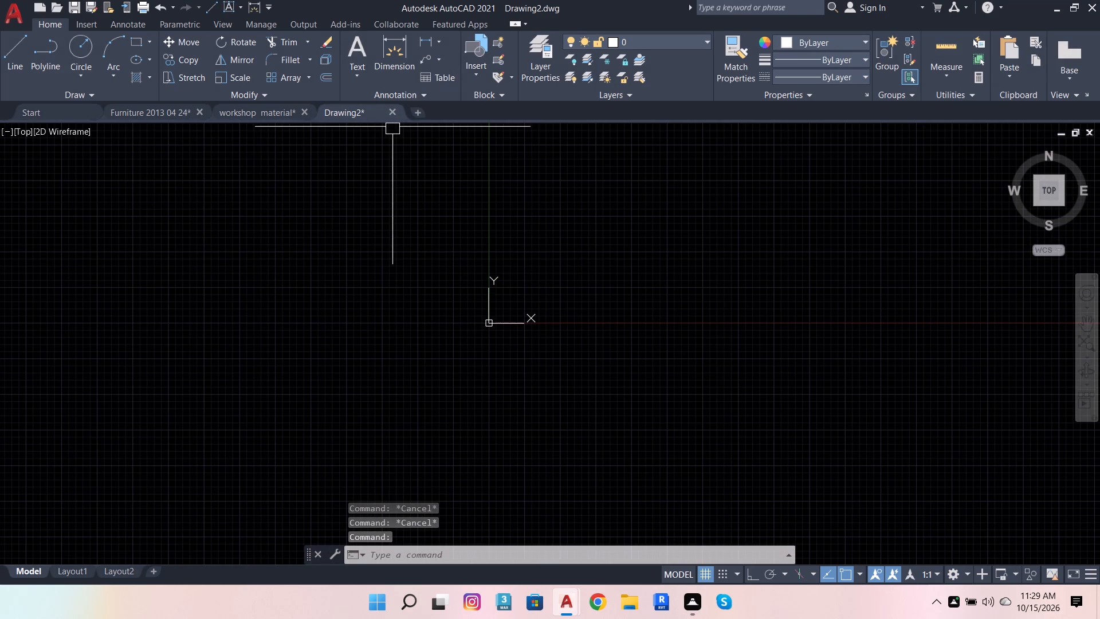
Close Drawing2 without saving its changes.
click(389, 115)
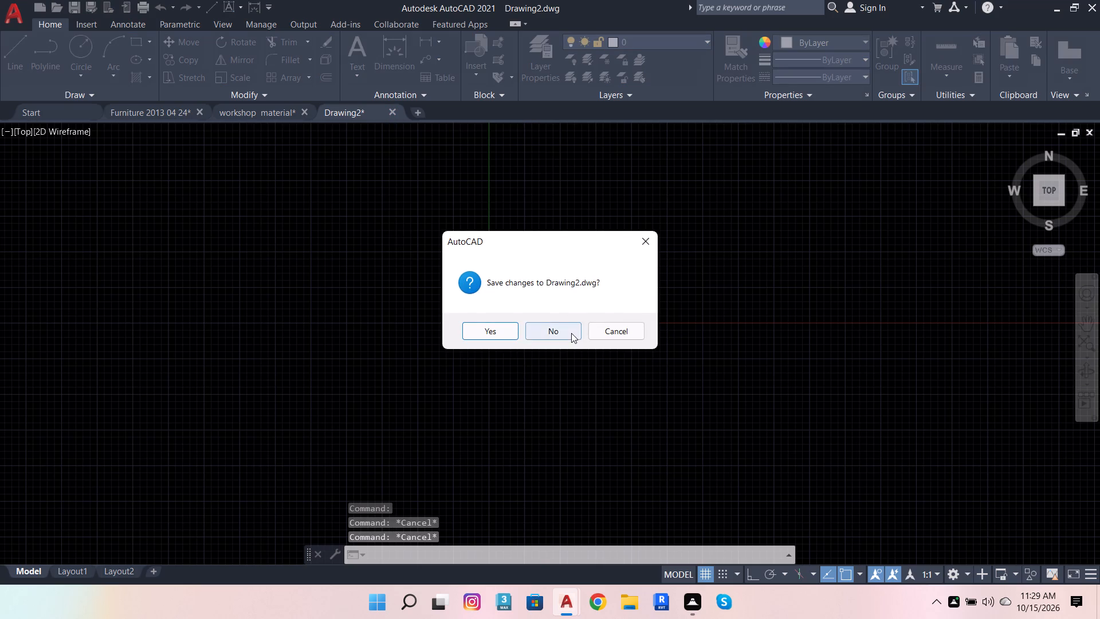
click(571, 333)
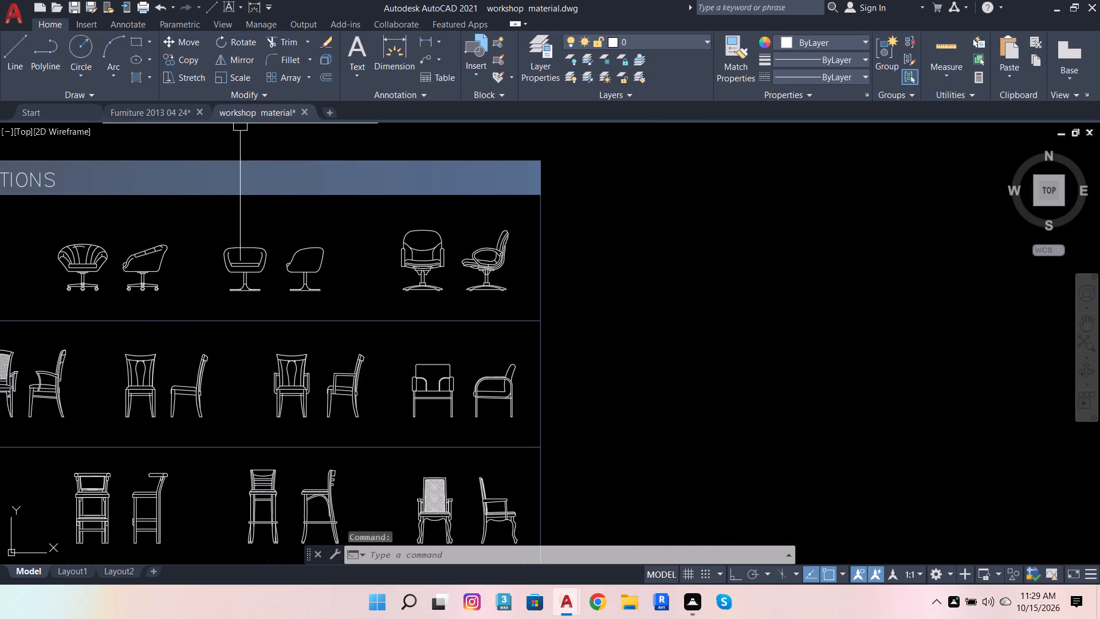
Close the Furniture 2013 04 24 and workshop material drawings so that only the Start page remains open.
click(66, 107)
click(197, 111)
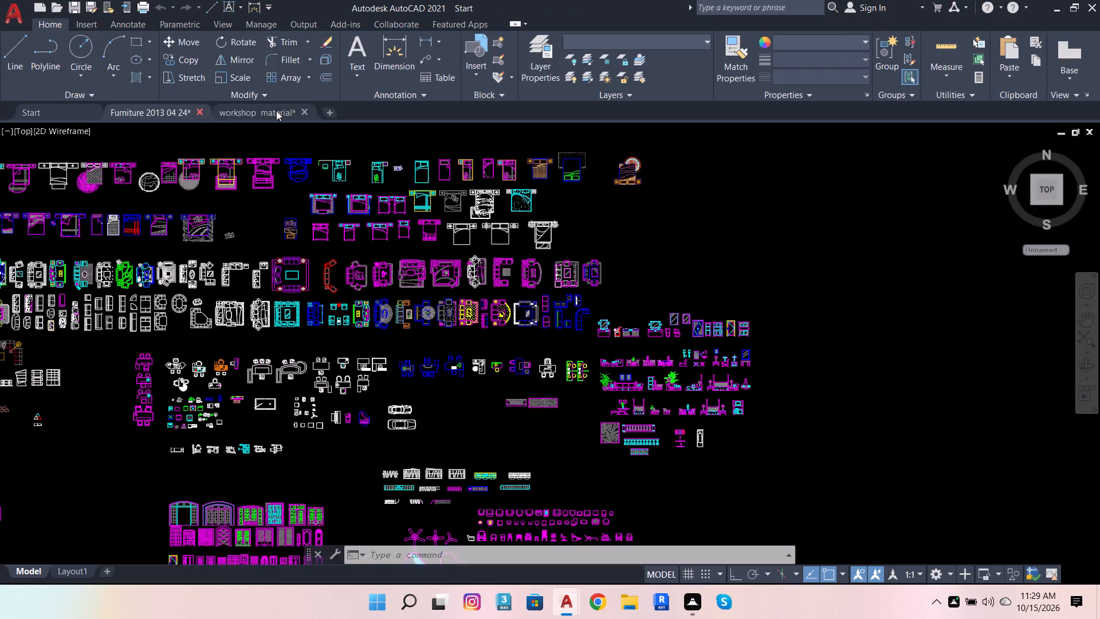
click(534, 329)
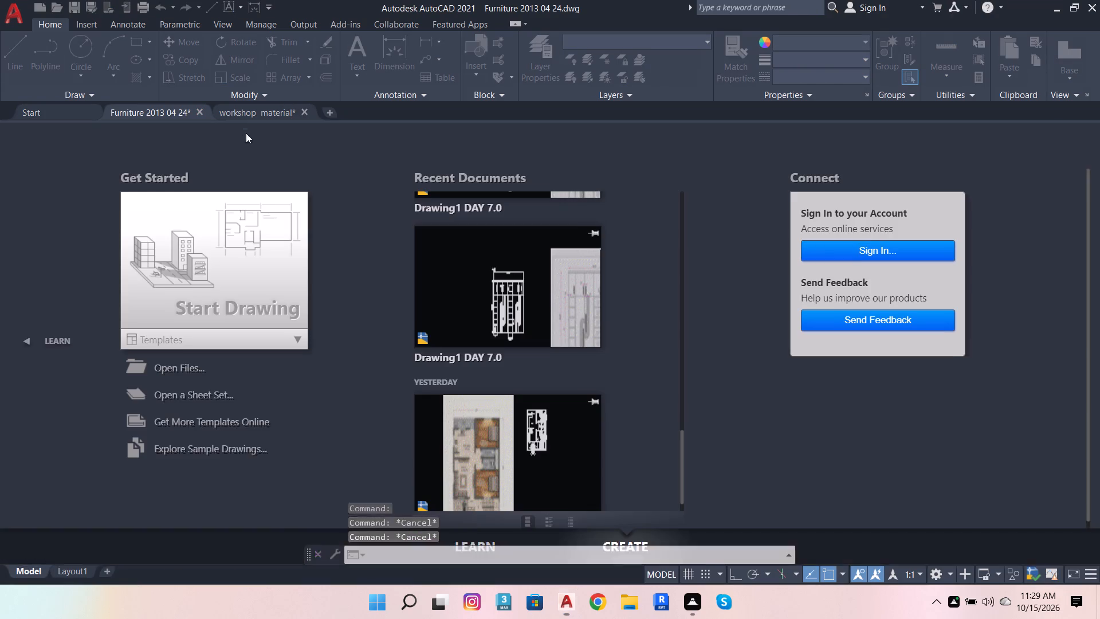
click(199, 109)
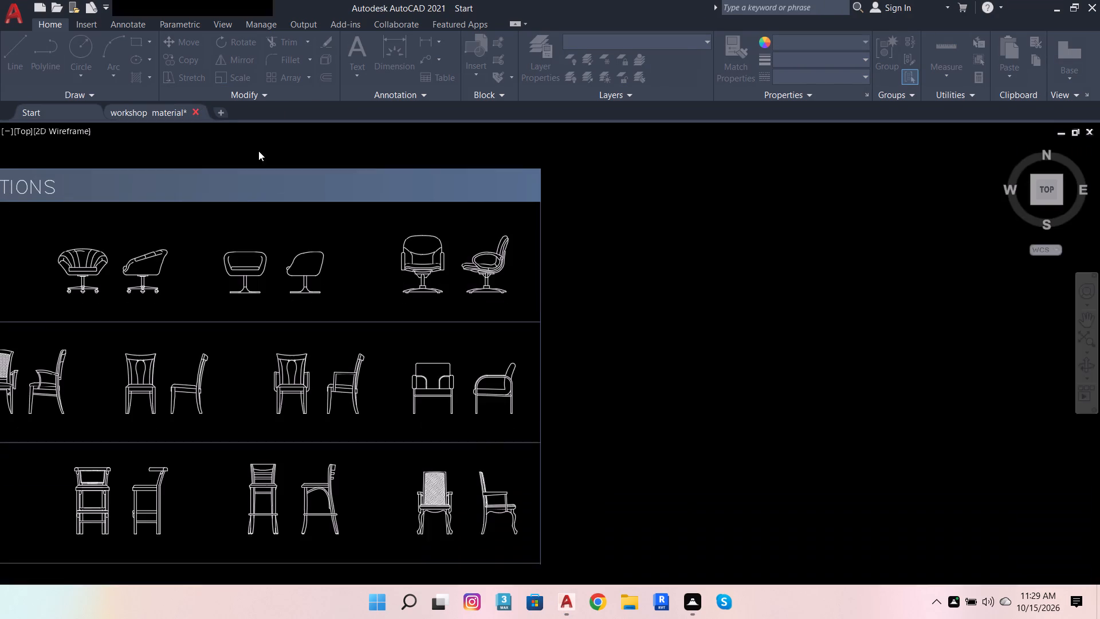
click(502, 330)
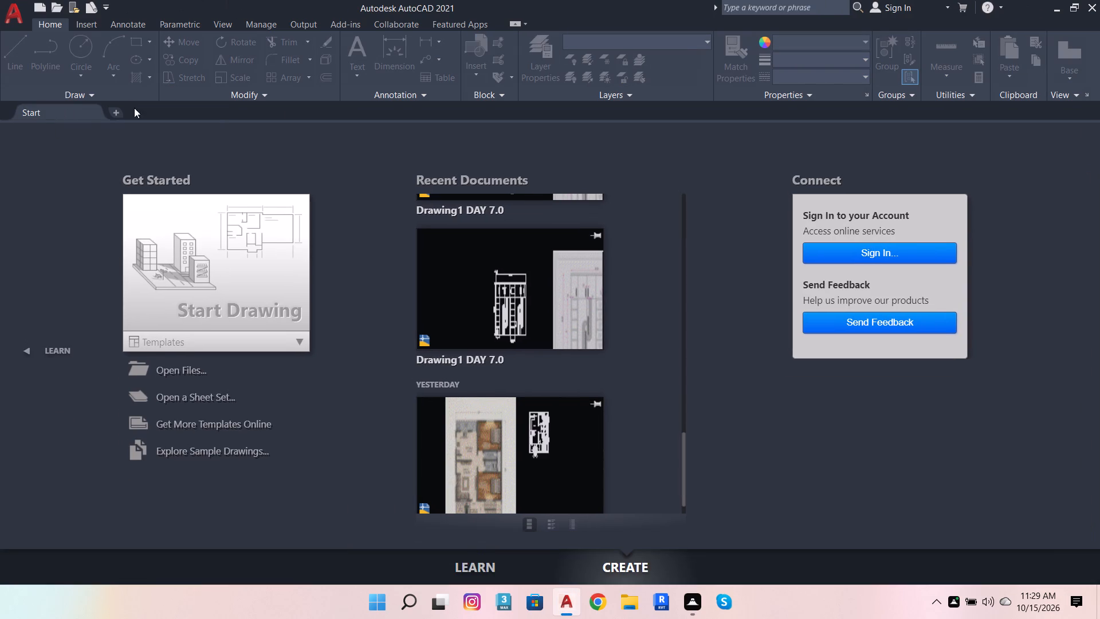
Start a new blank drawing from the Start page.
click(234, 291)
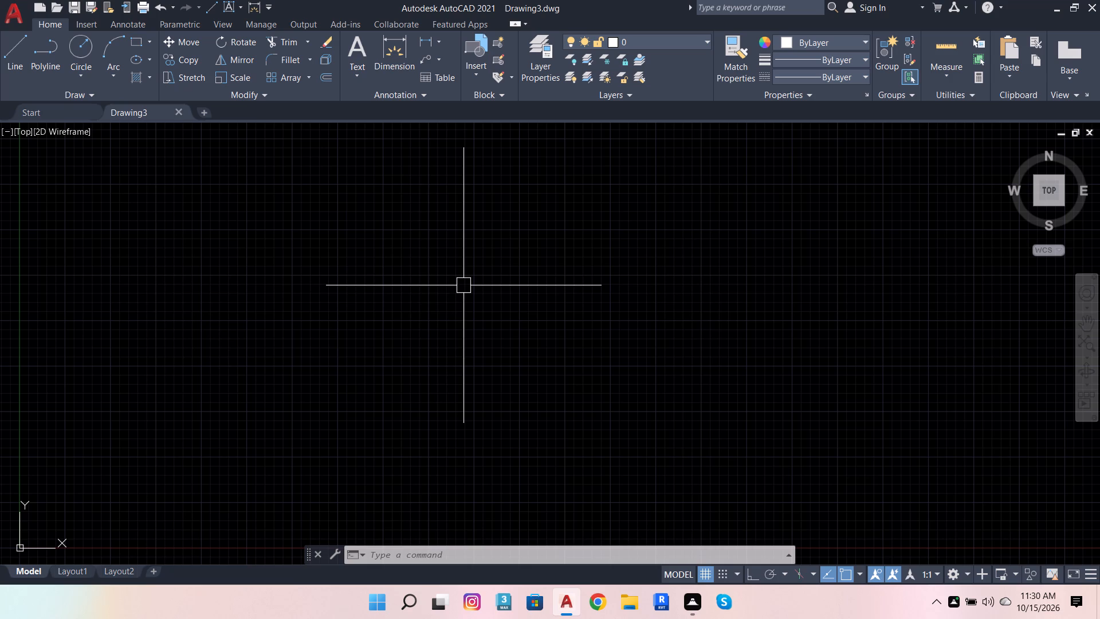
Check the Open and Save settings in the program options and accept them as they are.
scroll(498, 289, down, 2)
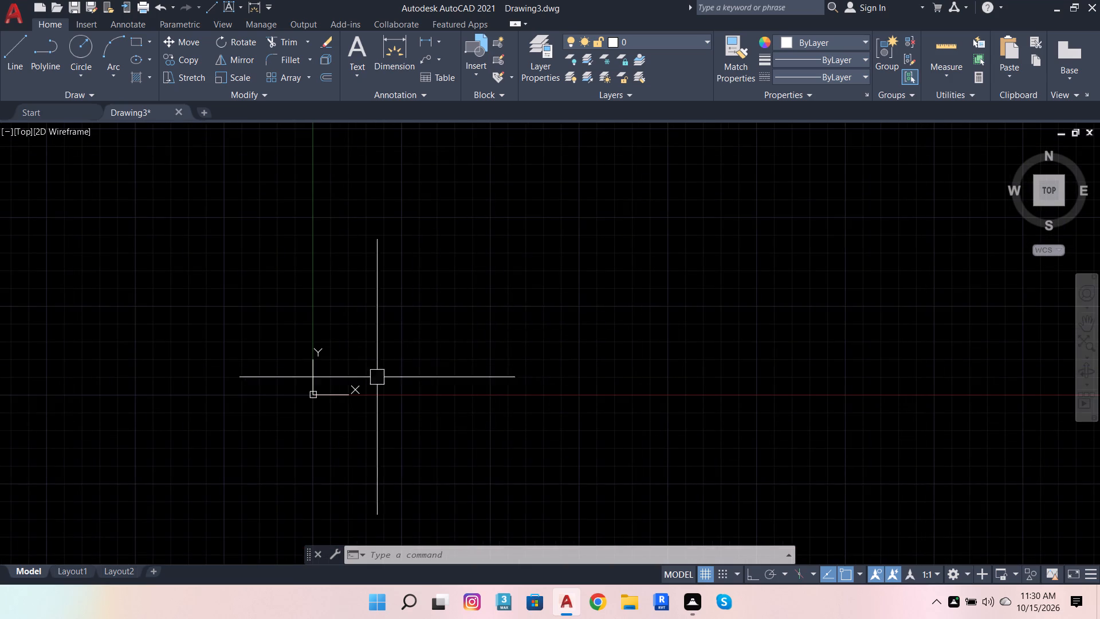
scroll(328, 381, up, 2)
text(OP)
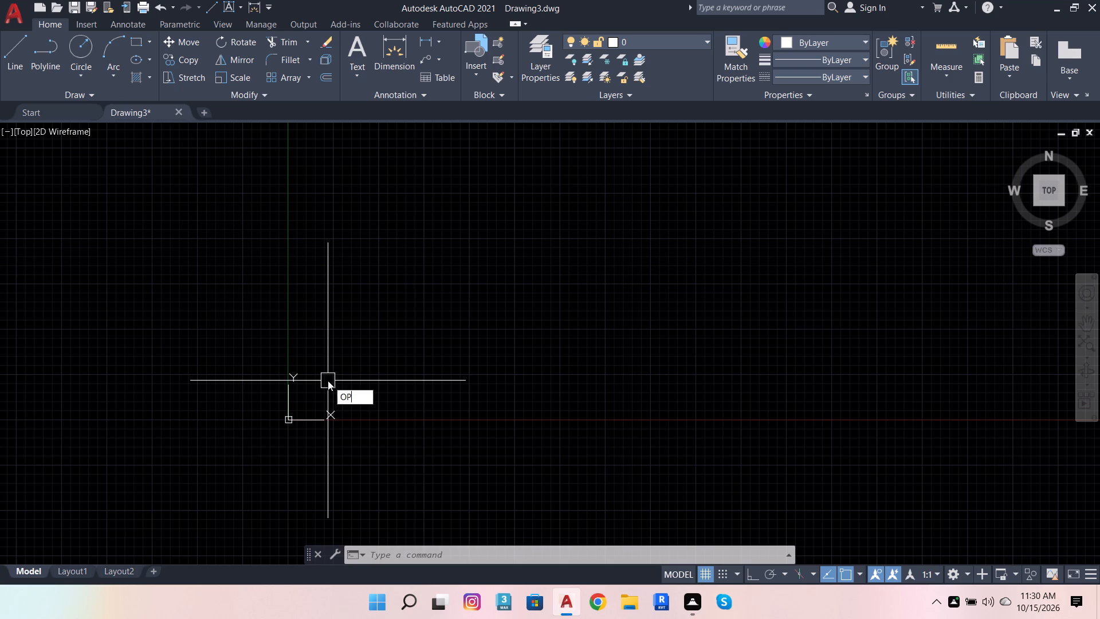
click(400, 409)
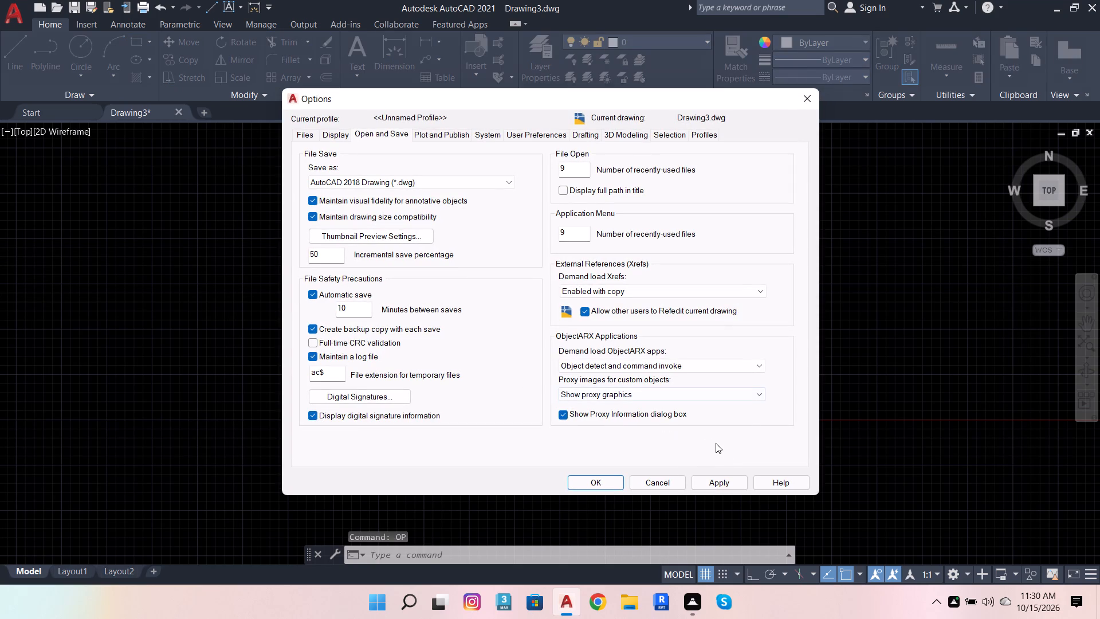
click(725, 485)
click(592, 486)
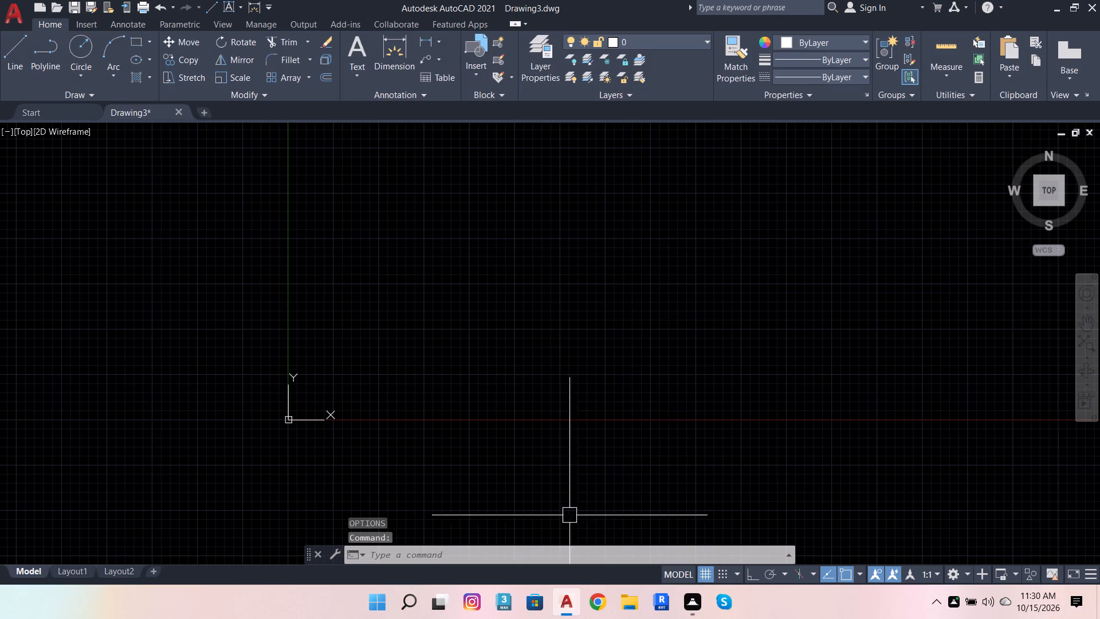
Configure the drawing units to Architectural length with 0'-0" precision.
click(522, 557)
text(UNI)
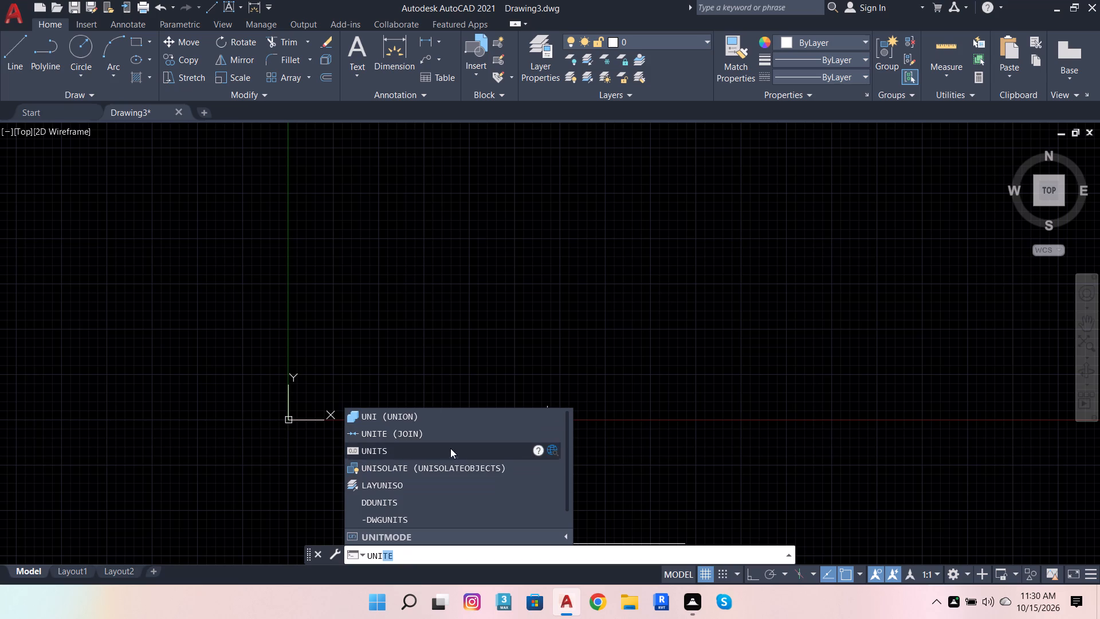
click(450, 451)
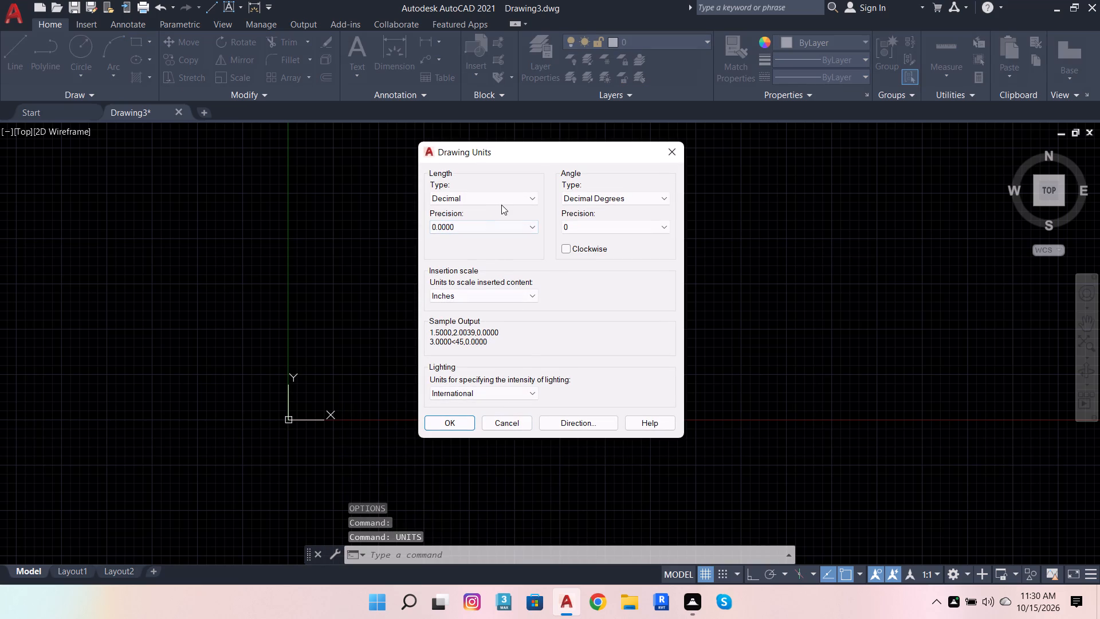
click(501, 205)
click(498, 211)
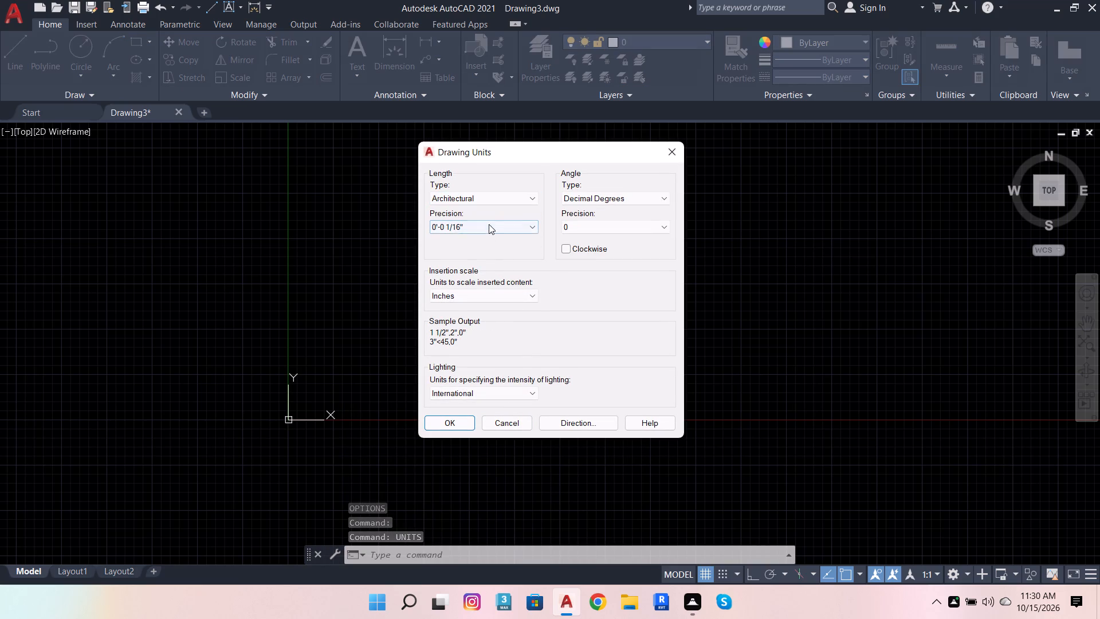
click(489, 224)
click(484, 238)
click(459, 426)
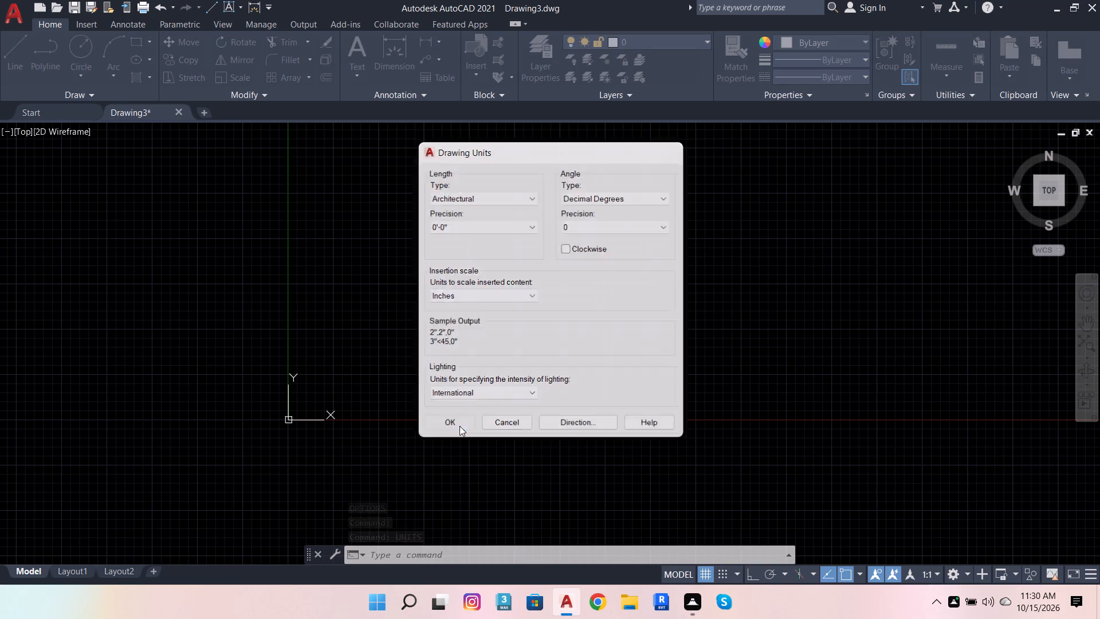
Set the model space limits from the default origin corner to 60',90' and apply Zoom All.
text(LIMITS)
key(Return)
key(Return)
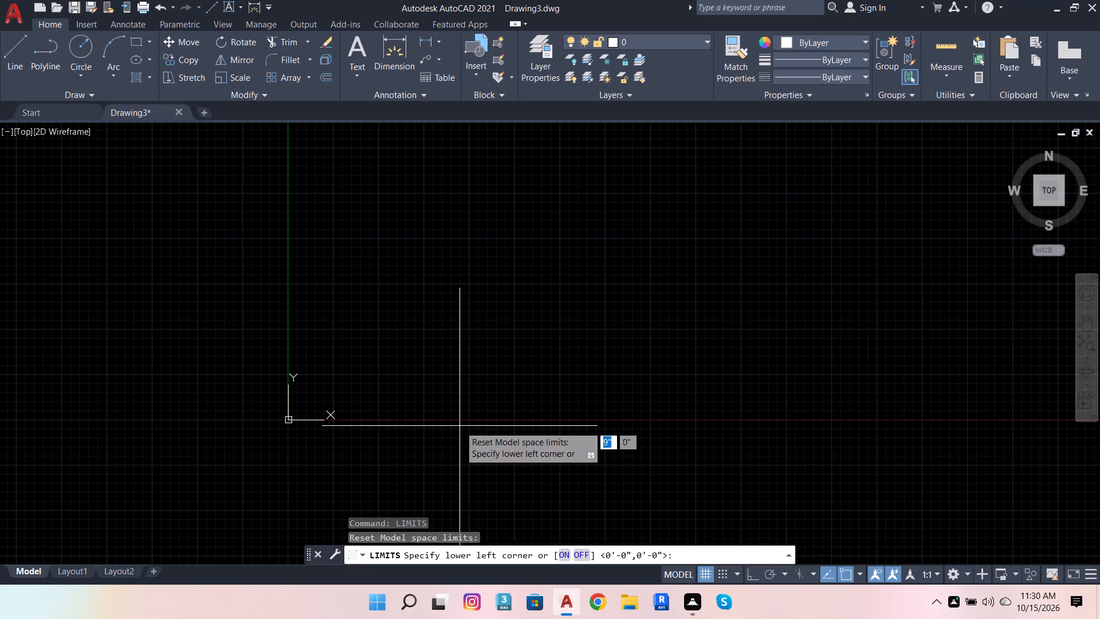
click(633, 561)
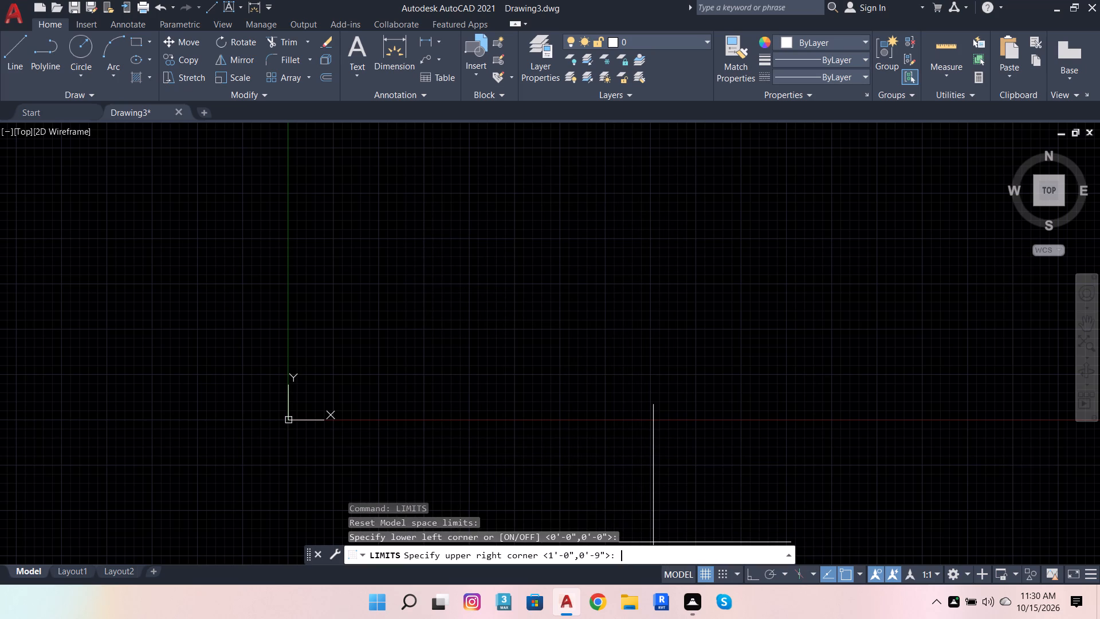
text(60')
text(,90')
key(Return)
key(z)
key(Return)
key(a)
key(Return)
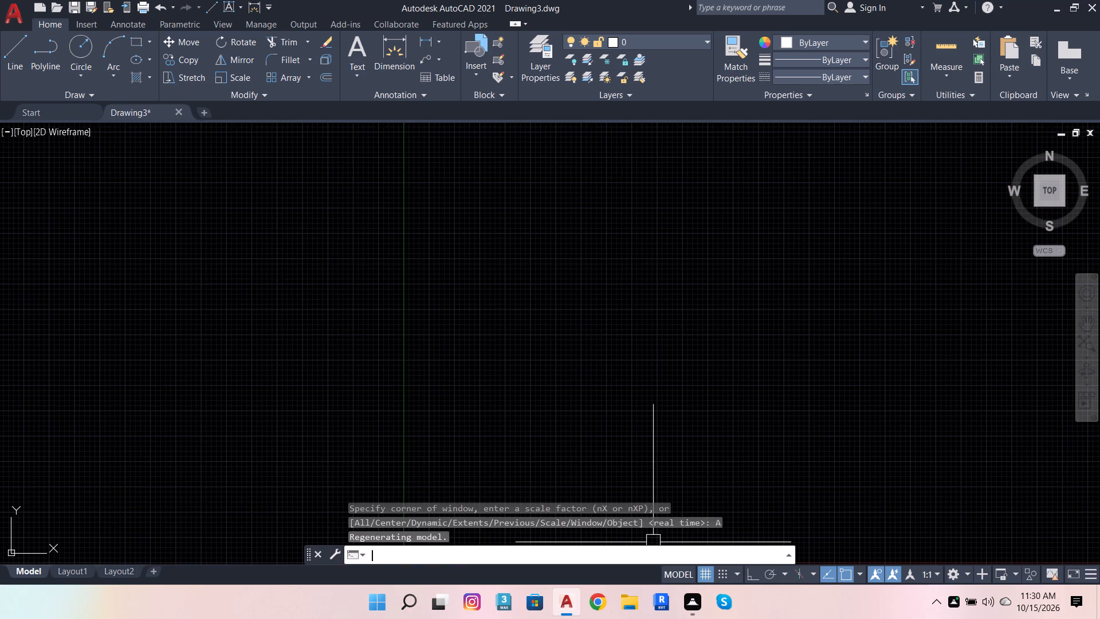
scroll(129, 453, down, 1)
scroll(547, 394, up, 3)
scroll(496, 372, down, 2)
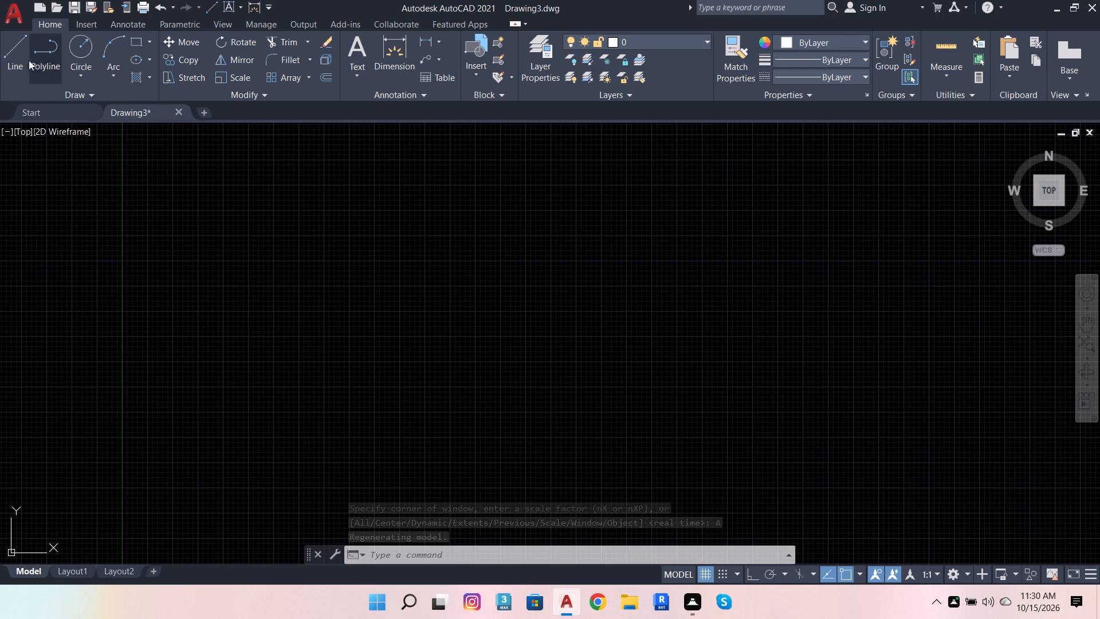
Draw a closed 30' by 50' rectangular building outline with the Line tool, with Ortho mode turned on.
click(15, 51)
click(154, 287)
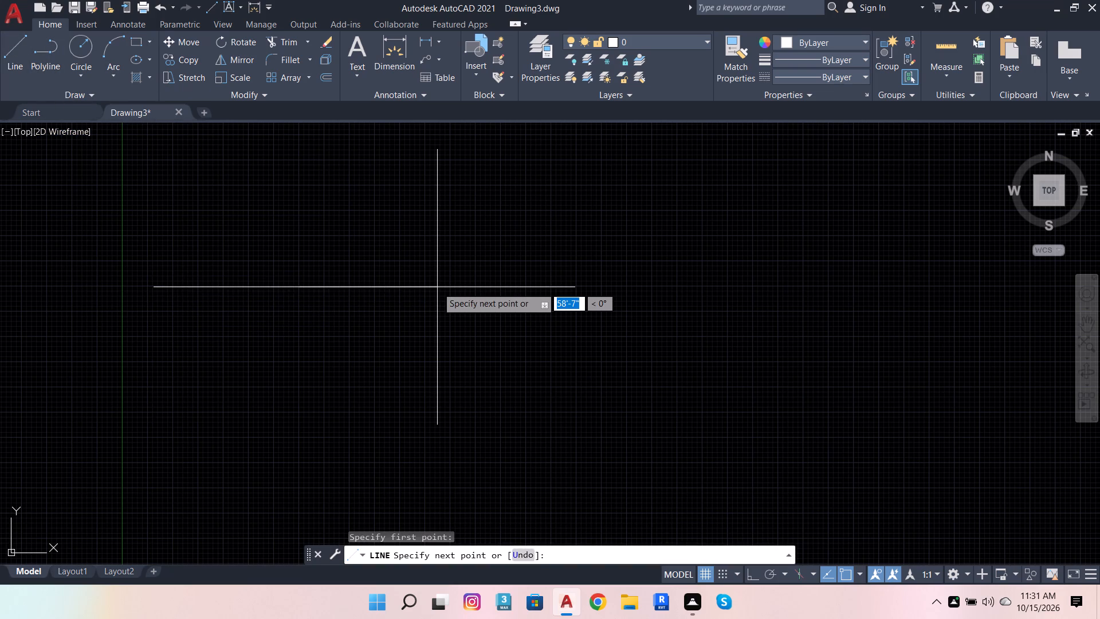
click(323, 286)
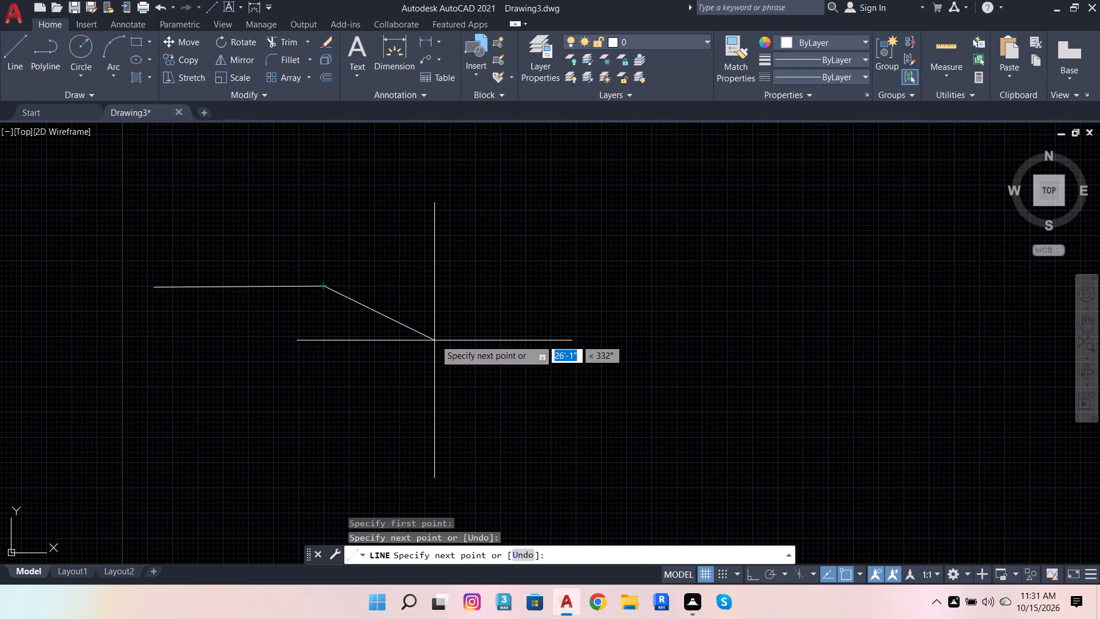
key(ctrl+z)
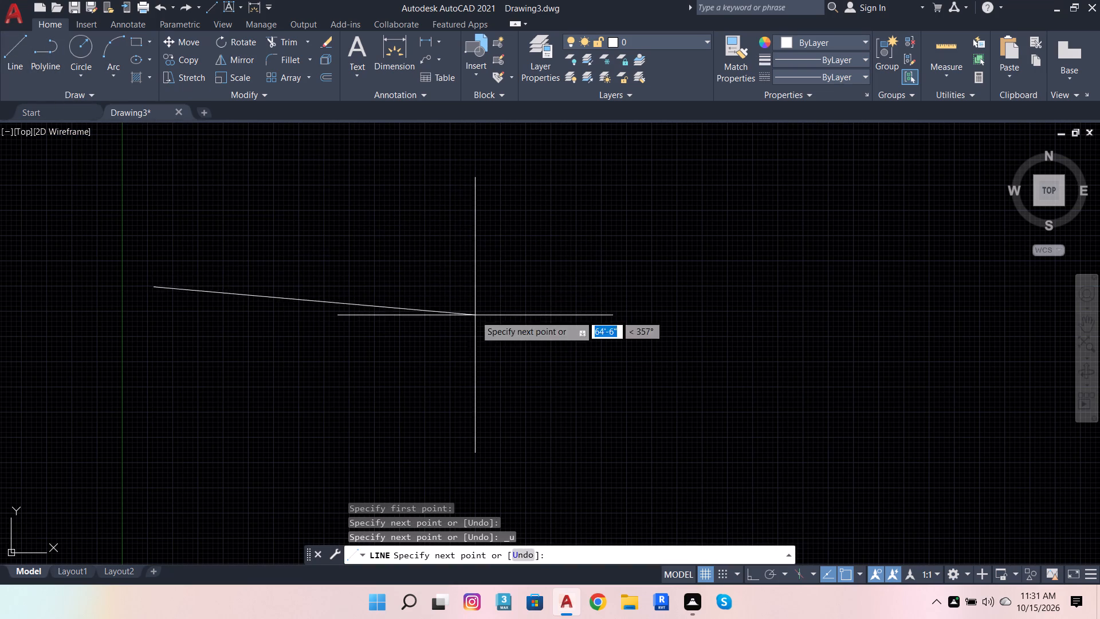
click(756, 573)
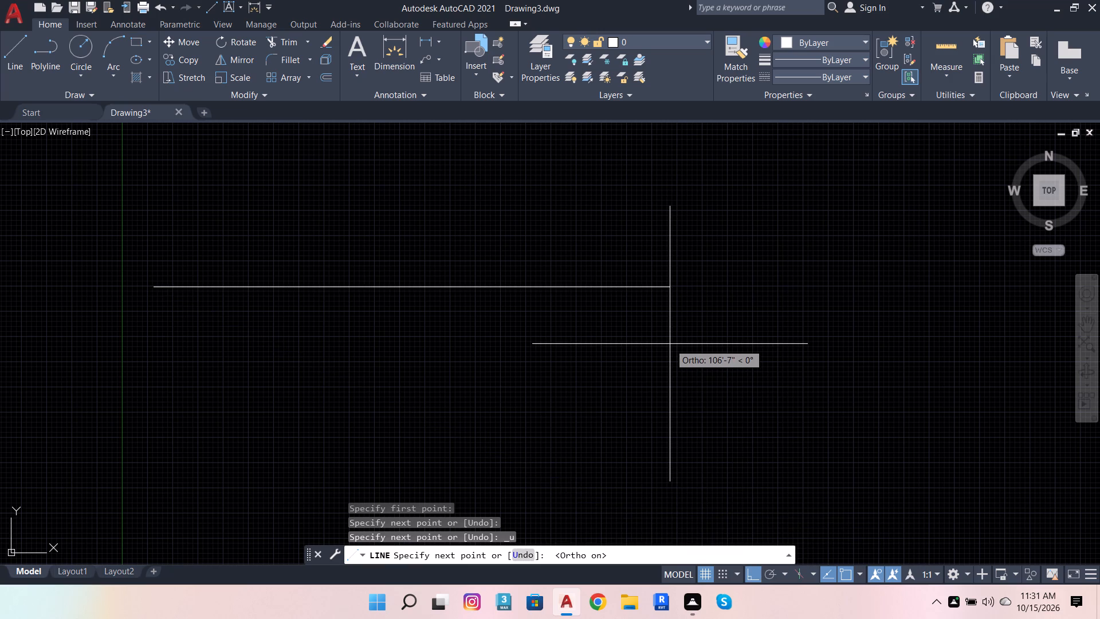
text(30')
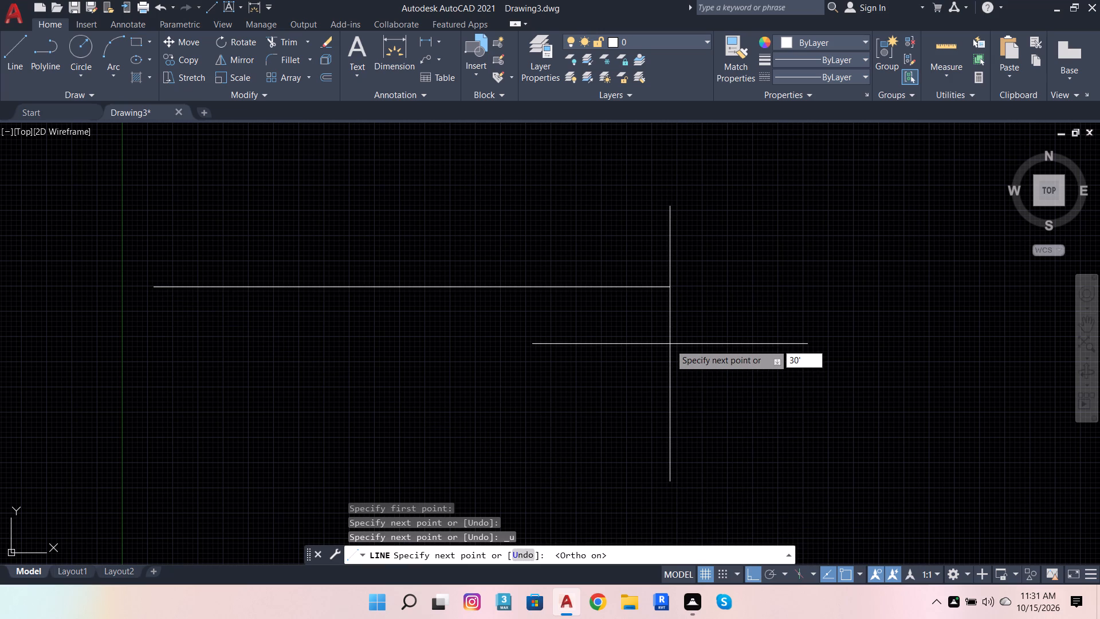
key(Return)
scroll(321, 344, down, 1)
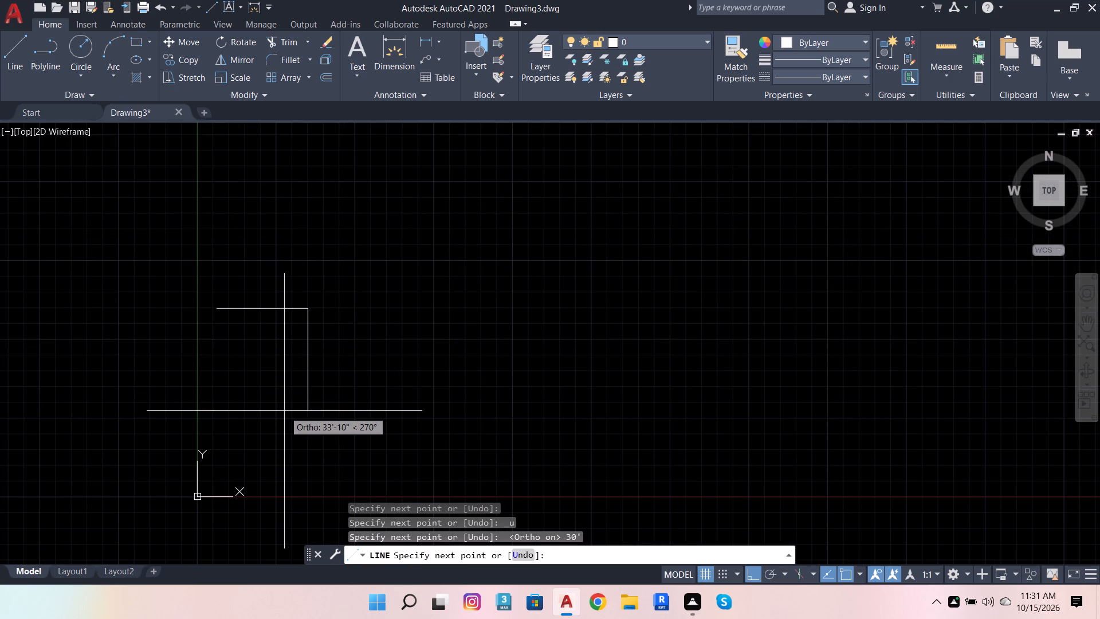
text(50')
key(Return)
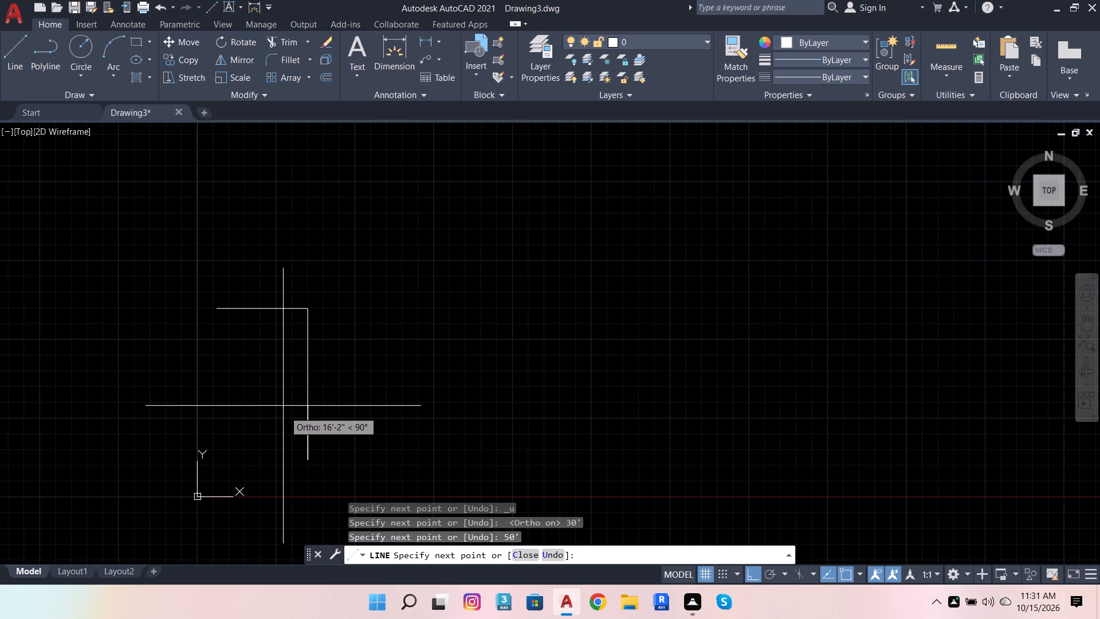
text(30')
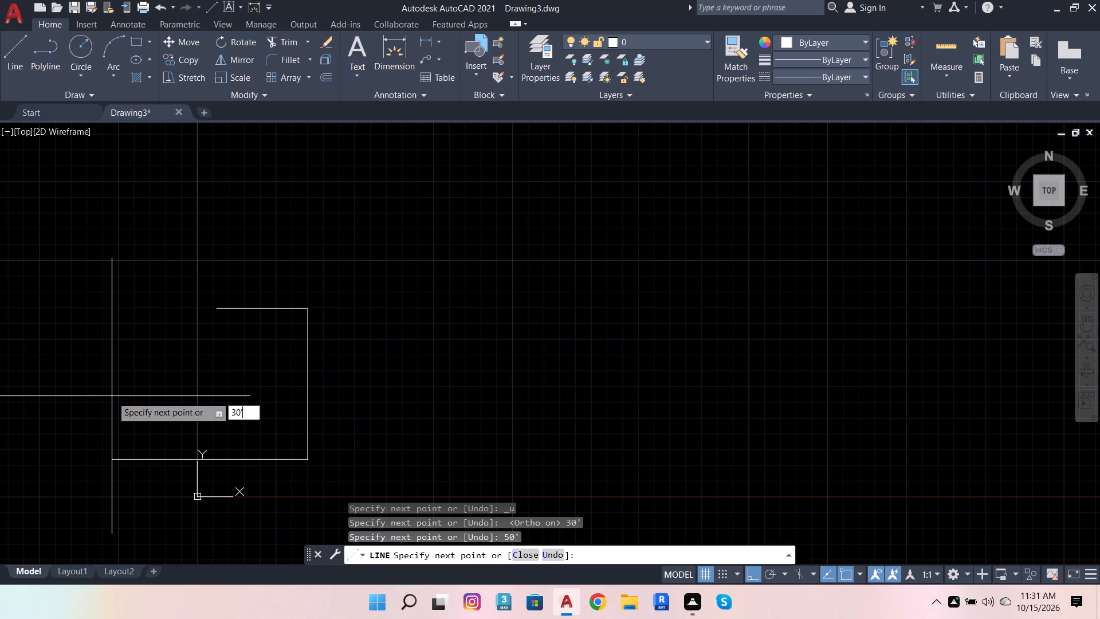
key(Return)
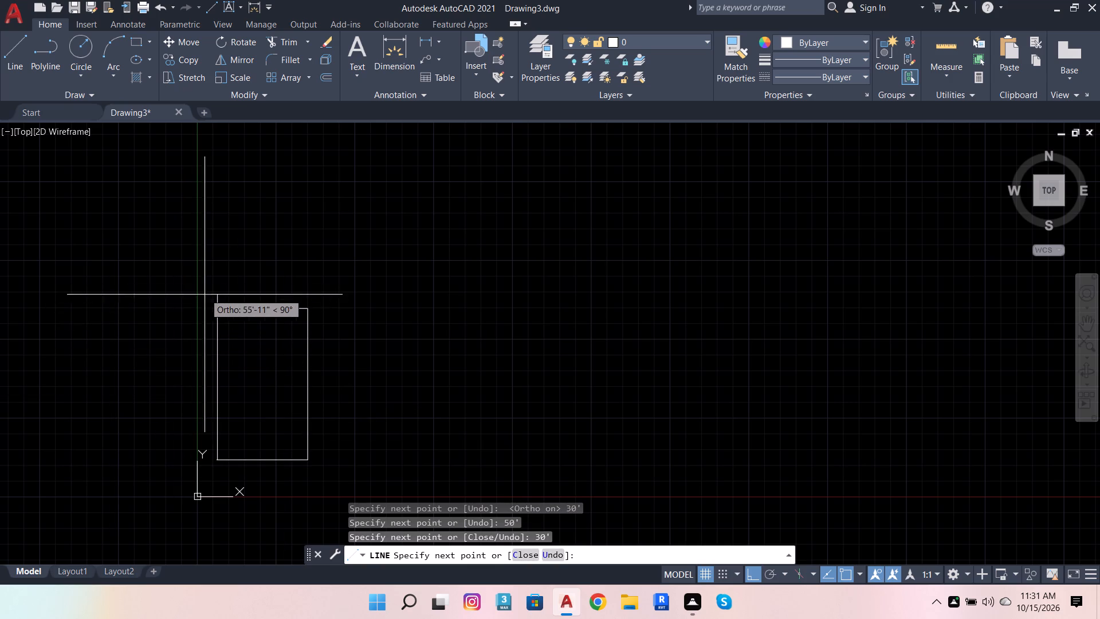
click(217, 304)
key(Escape)
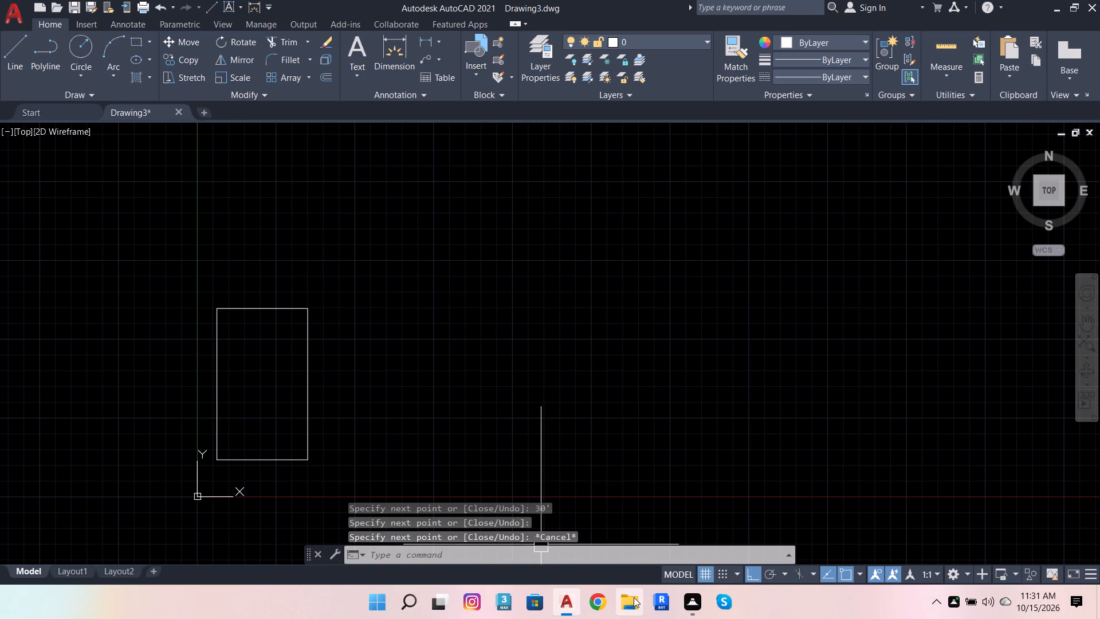
Copy the day7(2).00 floor plan image from File Explorer and paste it unrotated into the drawing, east of the outline.
click(636, 607)
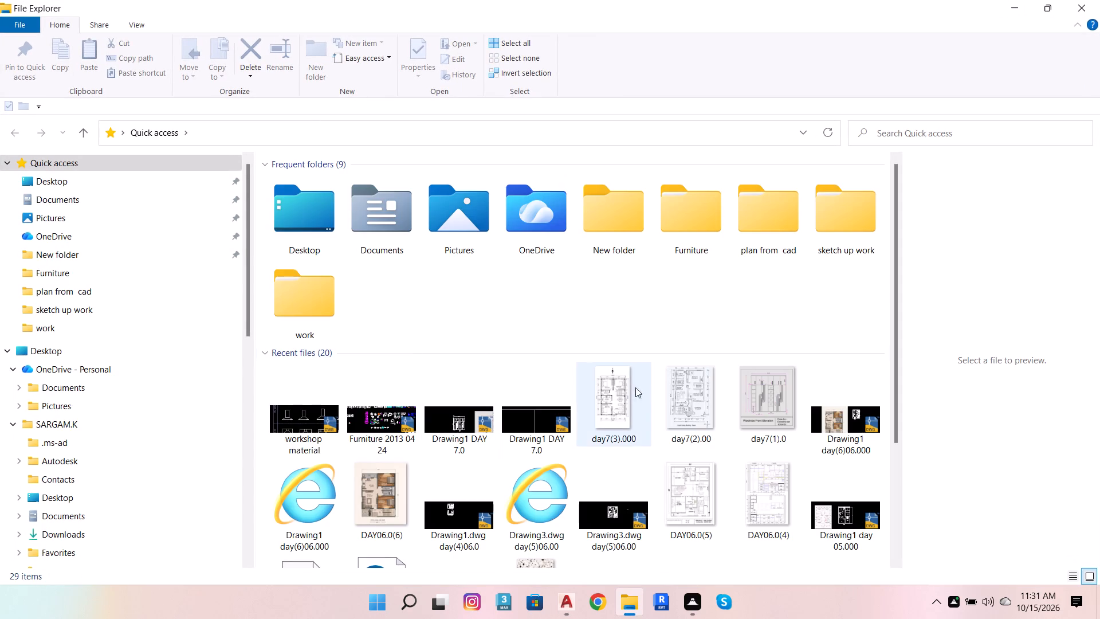
right_click(678, 428)
click(741, 351)
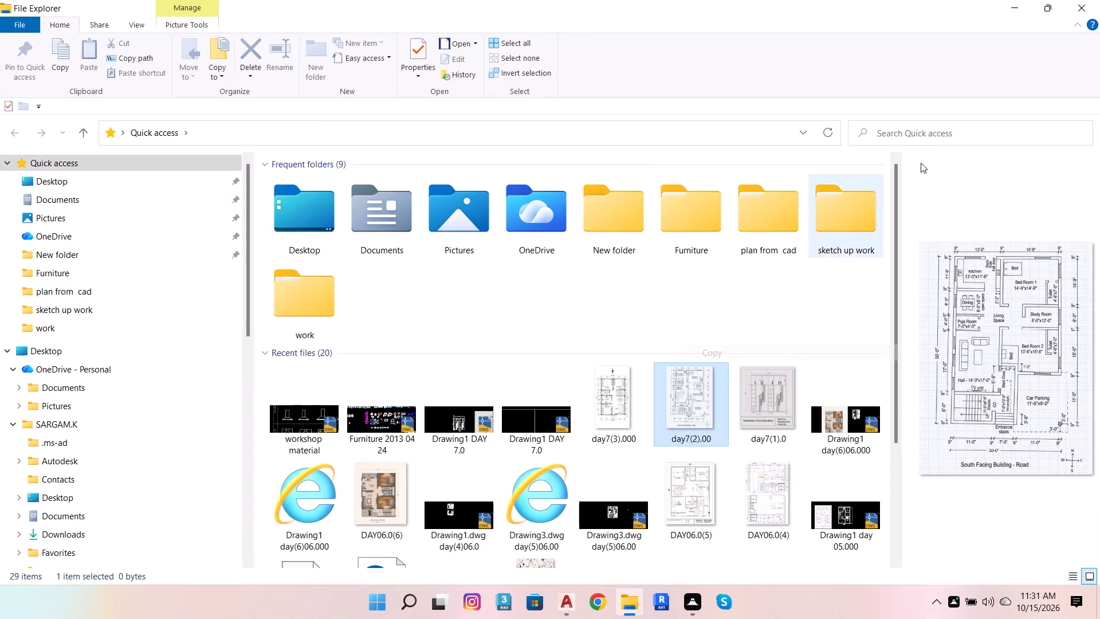
click(1099, 0)
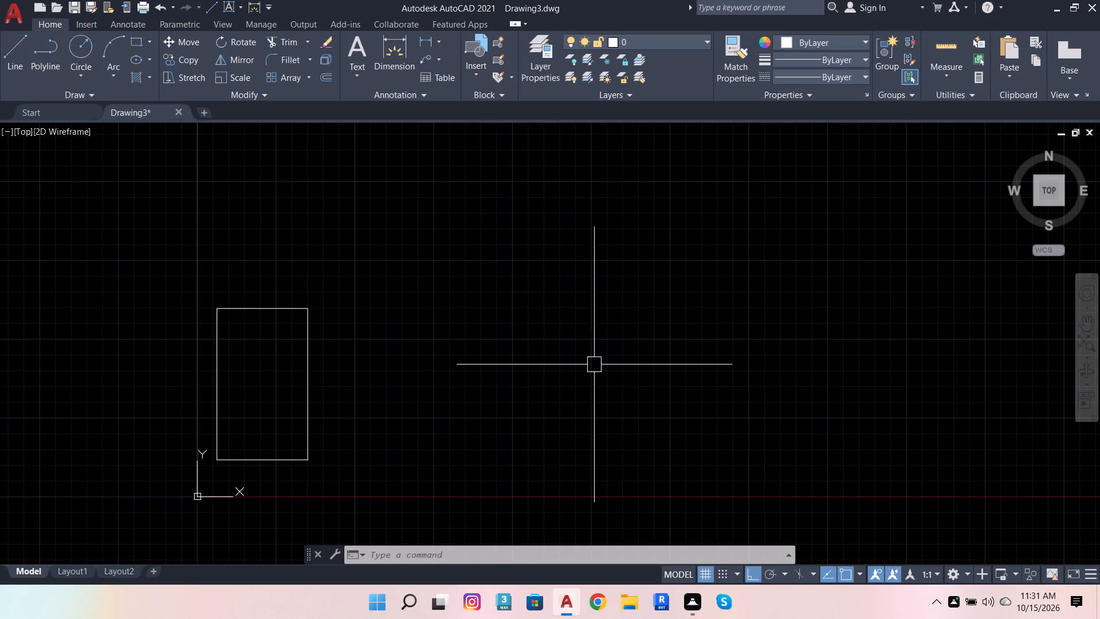
key(ctrl+v)
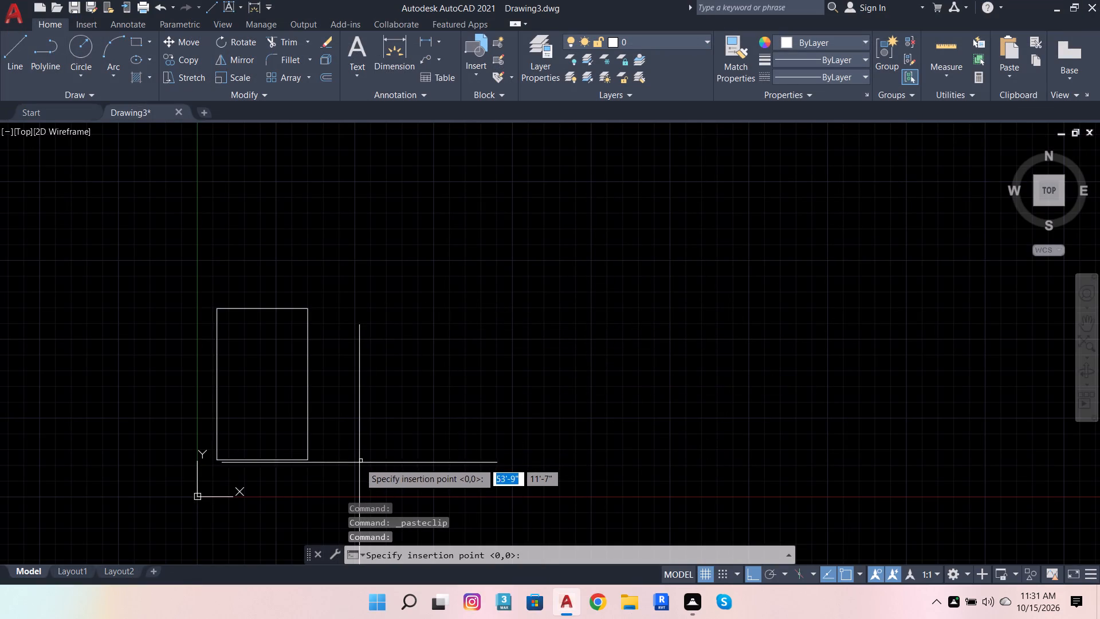
click(358, 463)
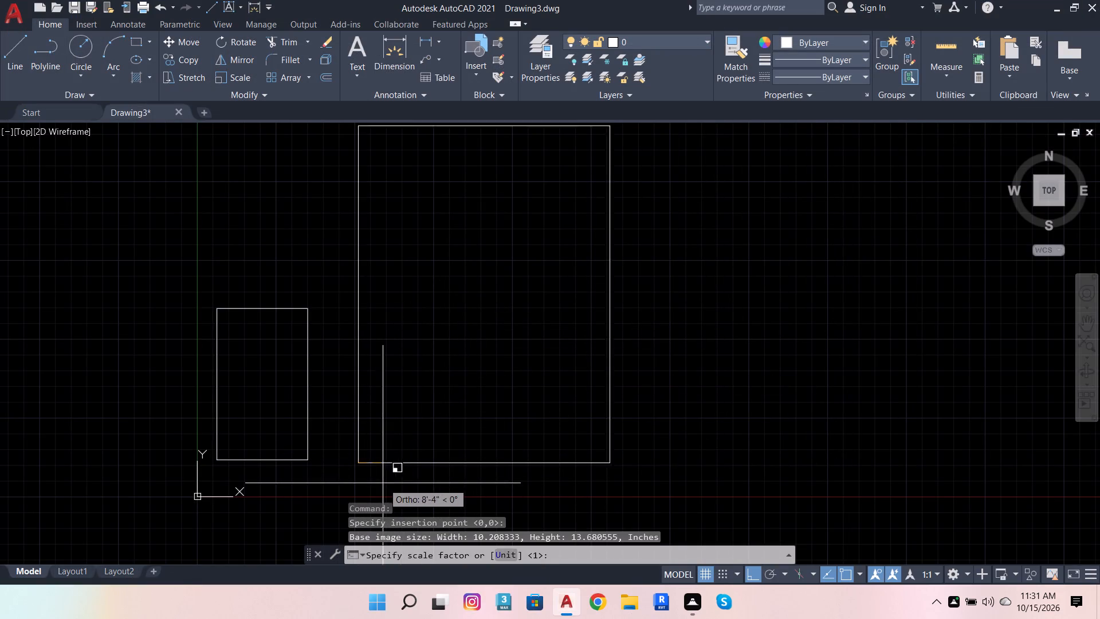
click(371, 453)
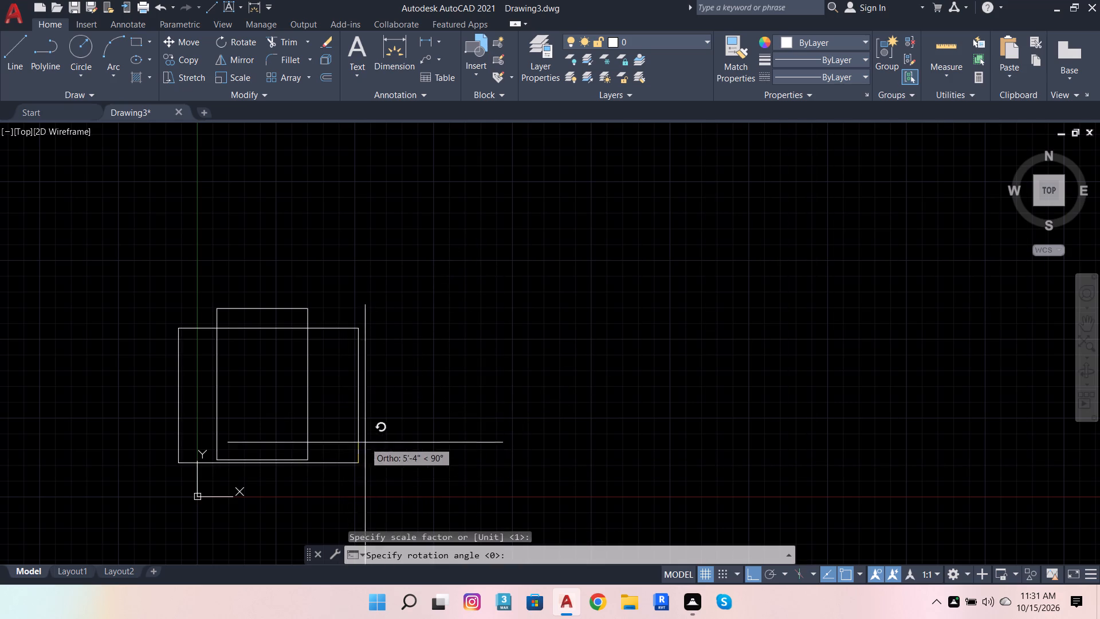
click(537, 464)
Offset the outline's bottom line 9" inward.
scroll(383, 333, up, 1)
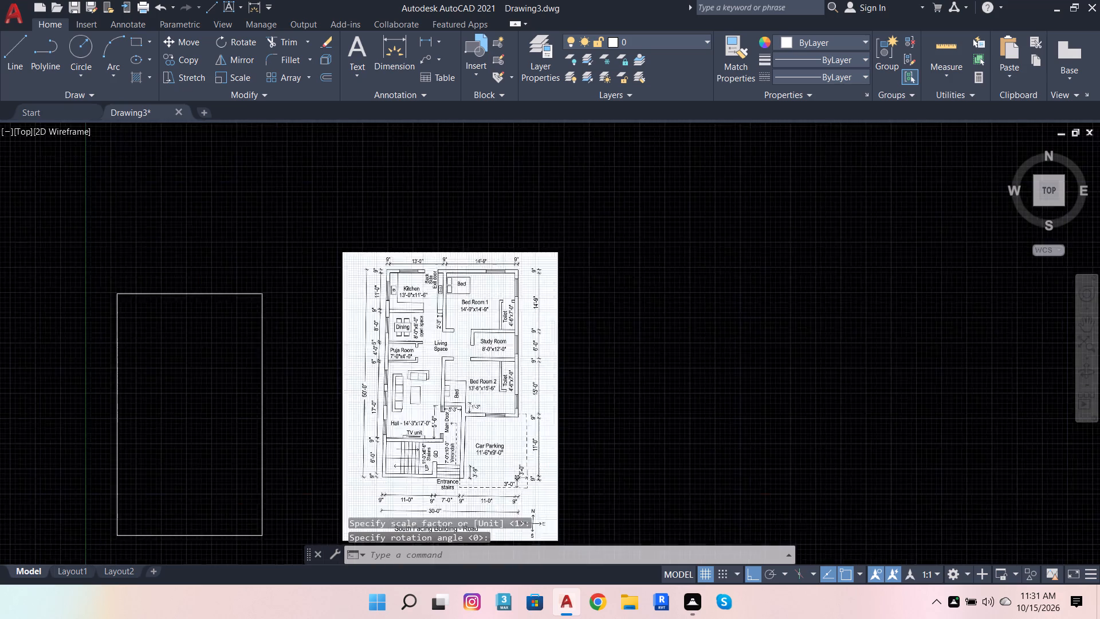
scroll(383, 333, up, 2)
scroll(649, 302, down, 3)
scroll(458, 426, up, 2)
click(455, 448)
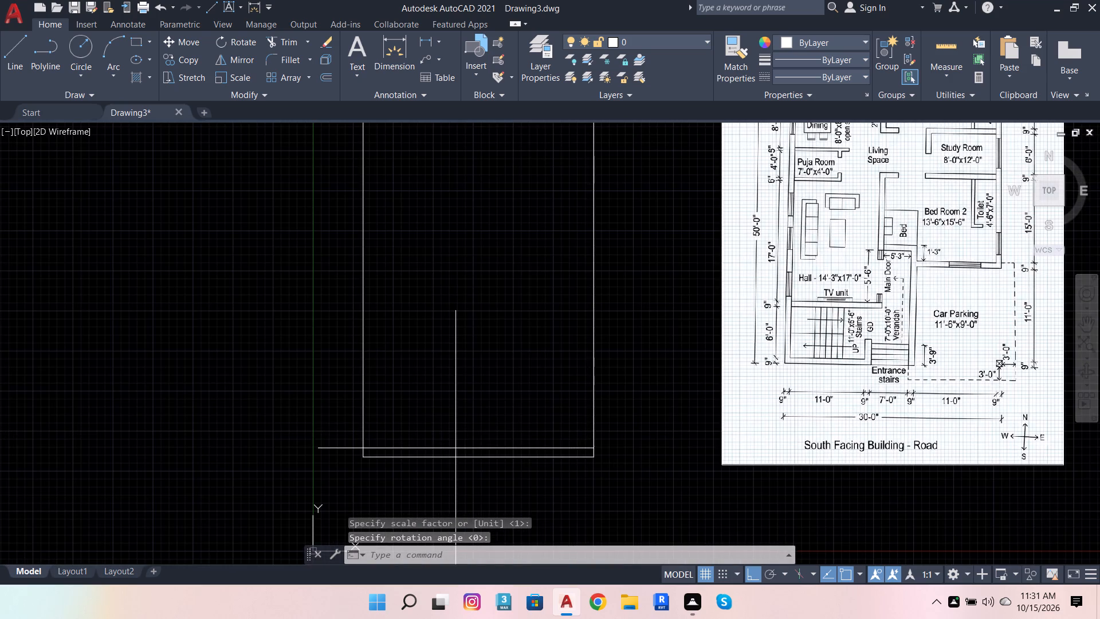
click(446, 485)
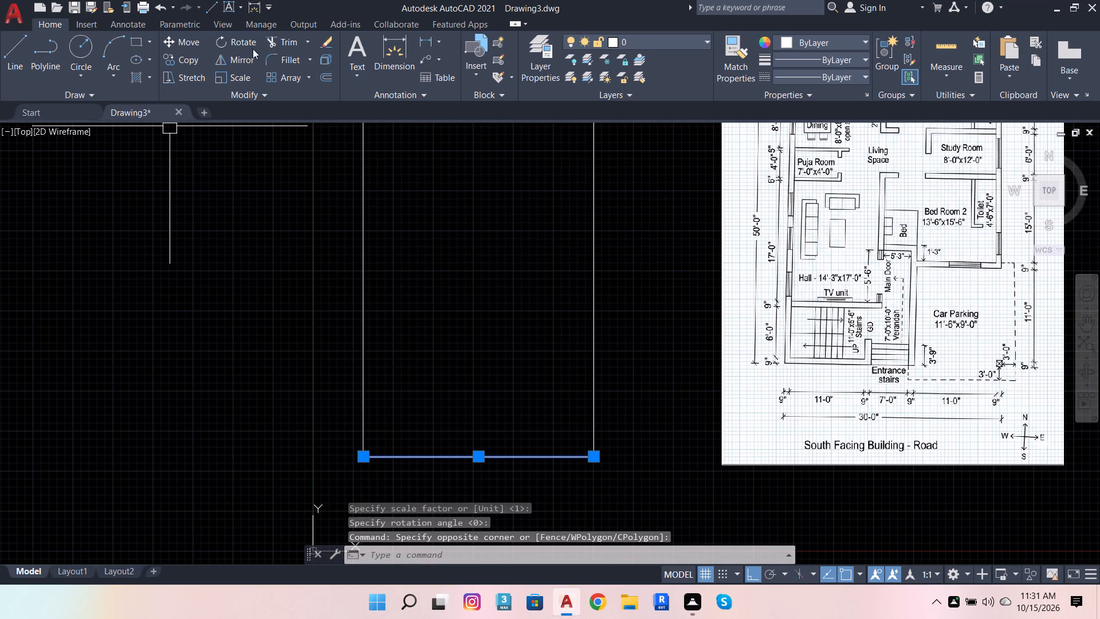
click(323, 80)
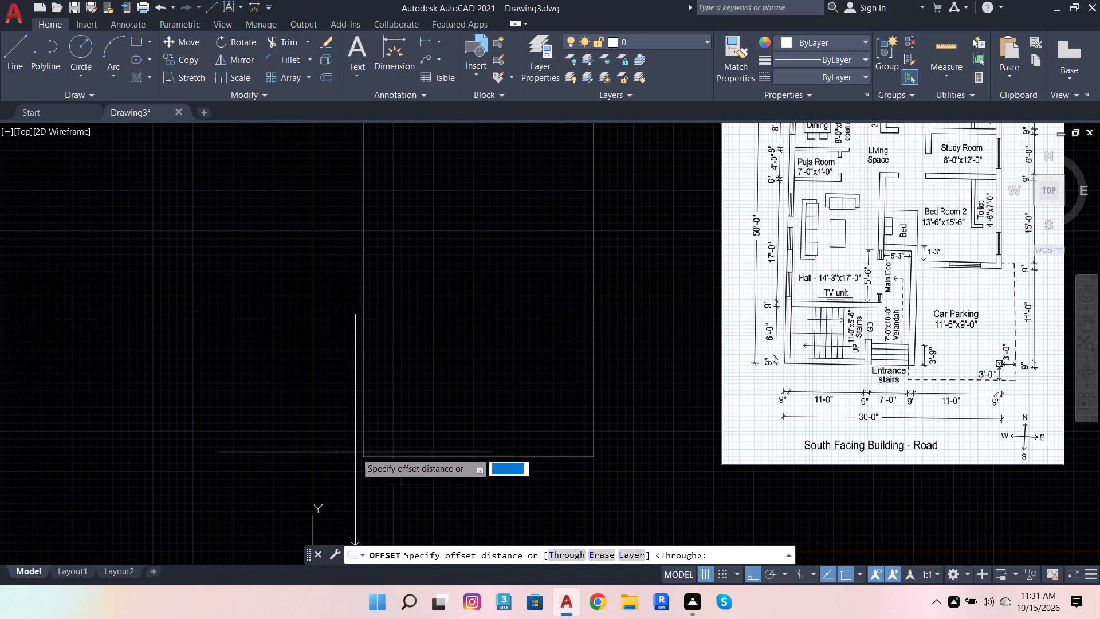
click(359, 455)
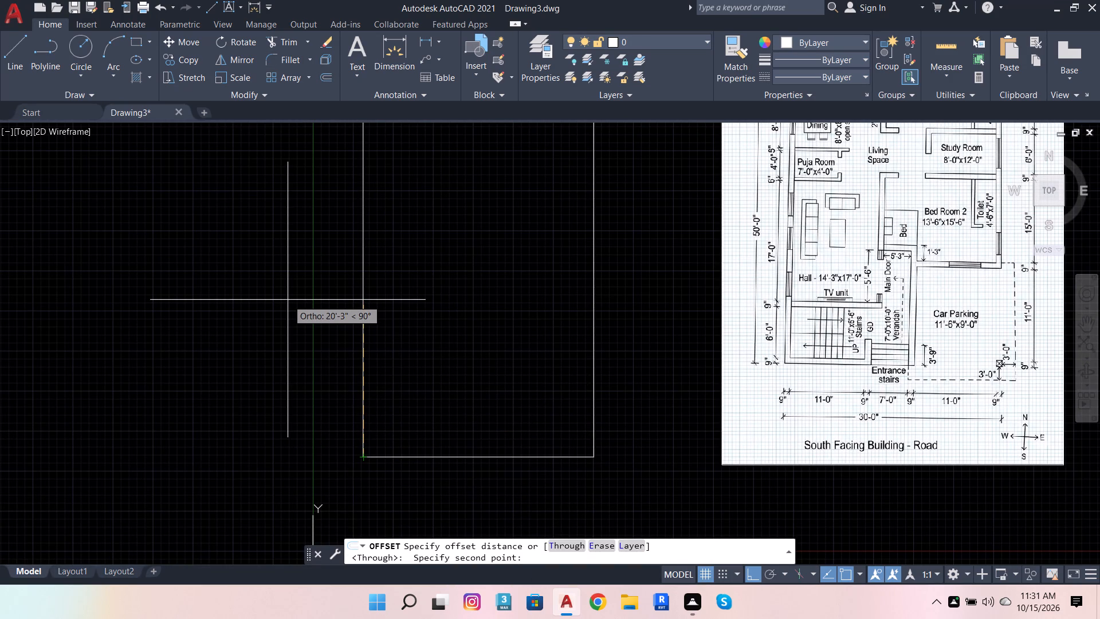
key(9)
key(Return)
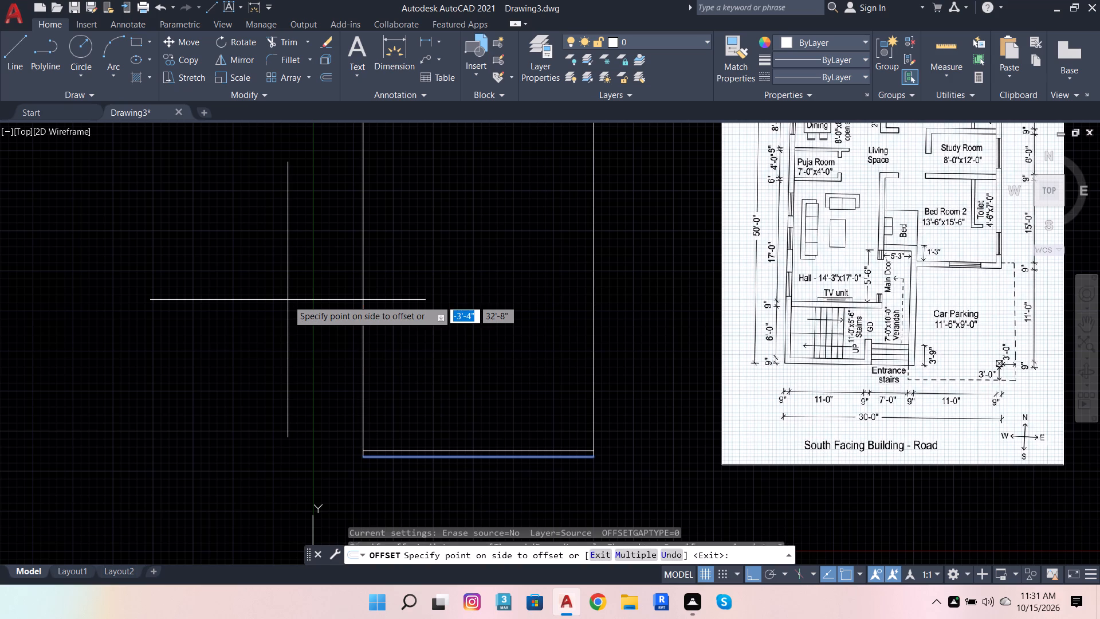
click(288, 300)
Offset the outline's left, right and top lines inward by the same 9" distance.
click(372, 361)
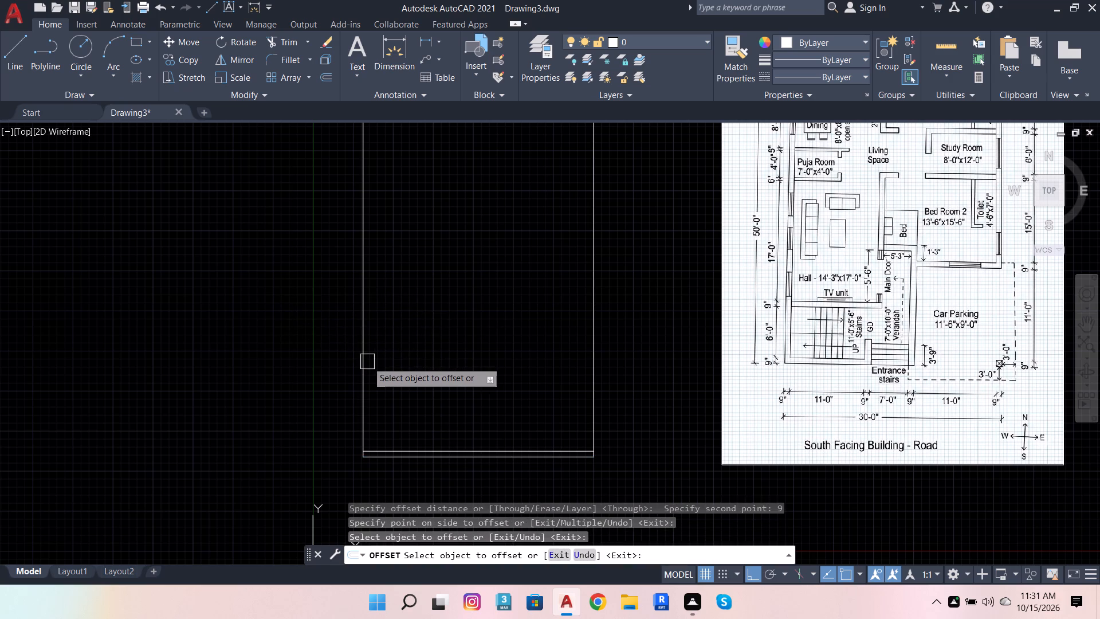
click(363, 359)
click(427, 359)
click(592, 373)
click(492, 391)
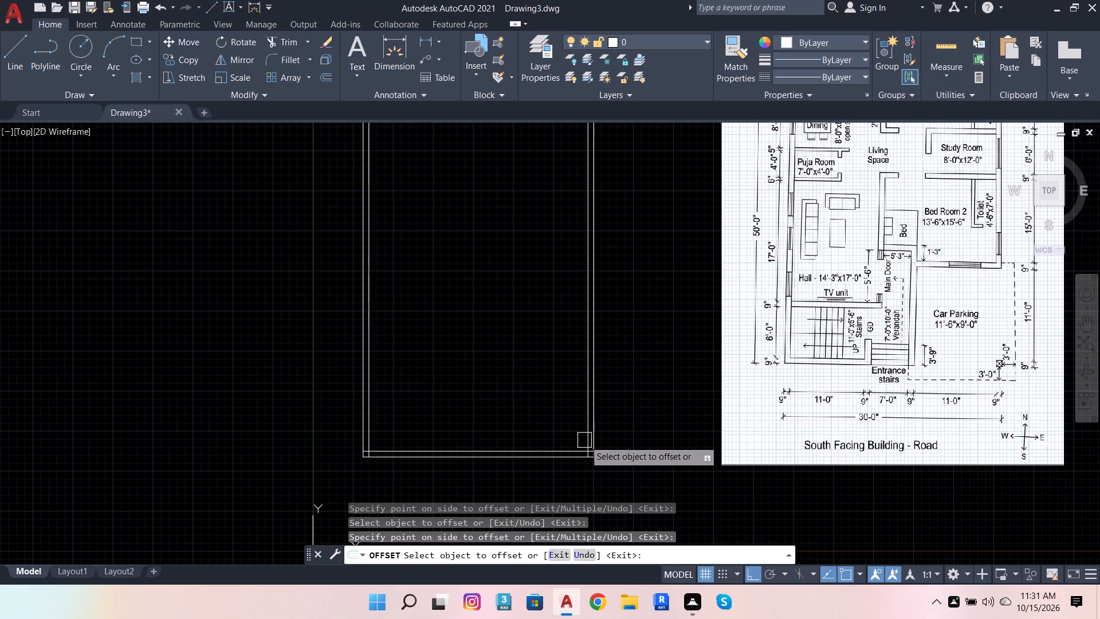
scroll(585, 440, down, 2)
scroll(531, 307, up, 2)
click(541, 272)
click(539, 324)
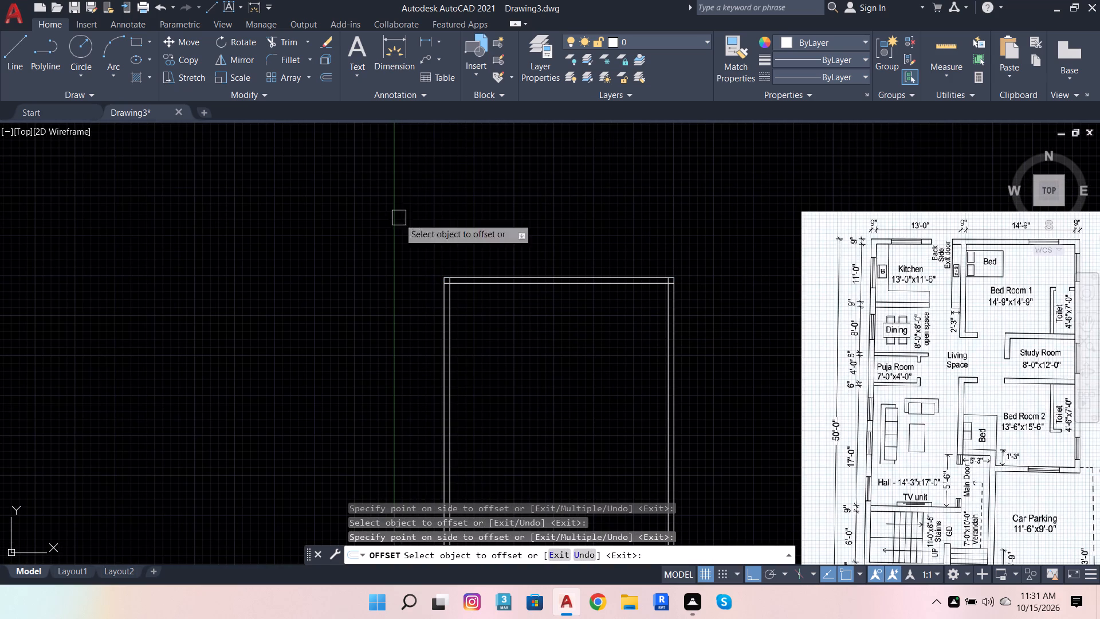
Trim the overlapping inner wall lines at the outline's two top corners.
click(277, 41)
scroll(422, 216, up, 2)
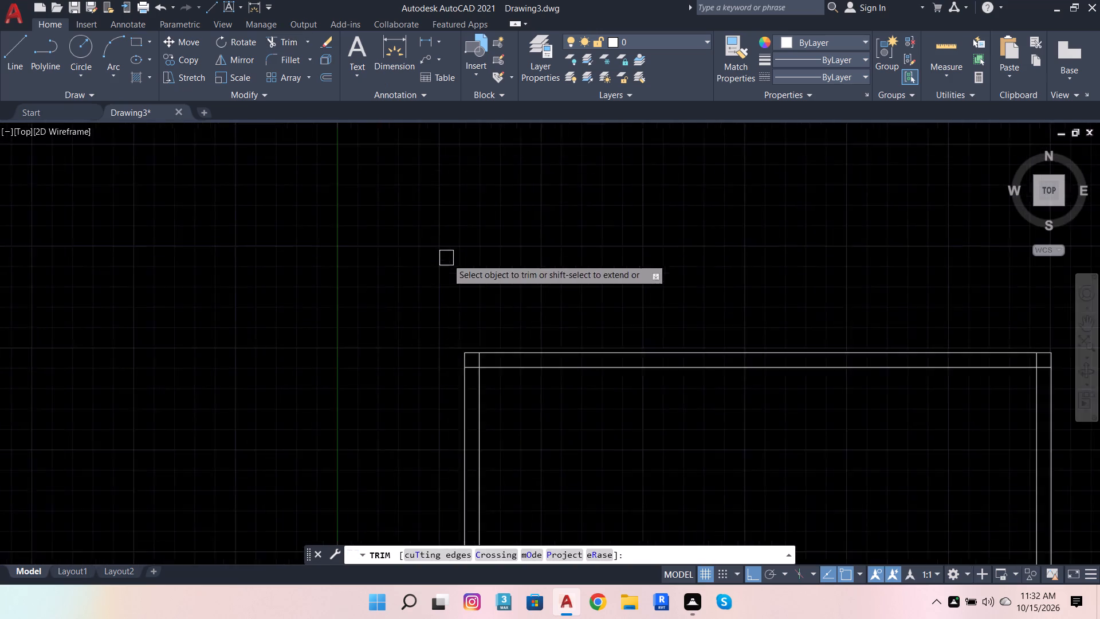
scroll(447, 261, up, 1)
scroll(486, 420, up, 4)
drag(544, 401, 439, 503)
scroll(357, 265, down, 5)
scroll(1005, 295, up, 3)
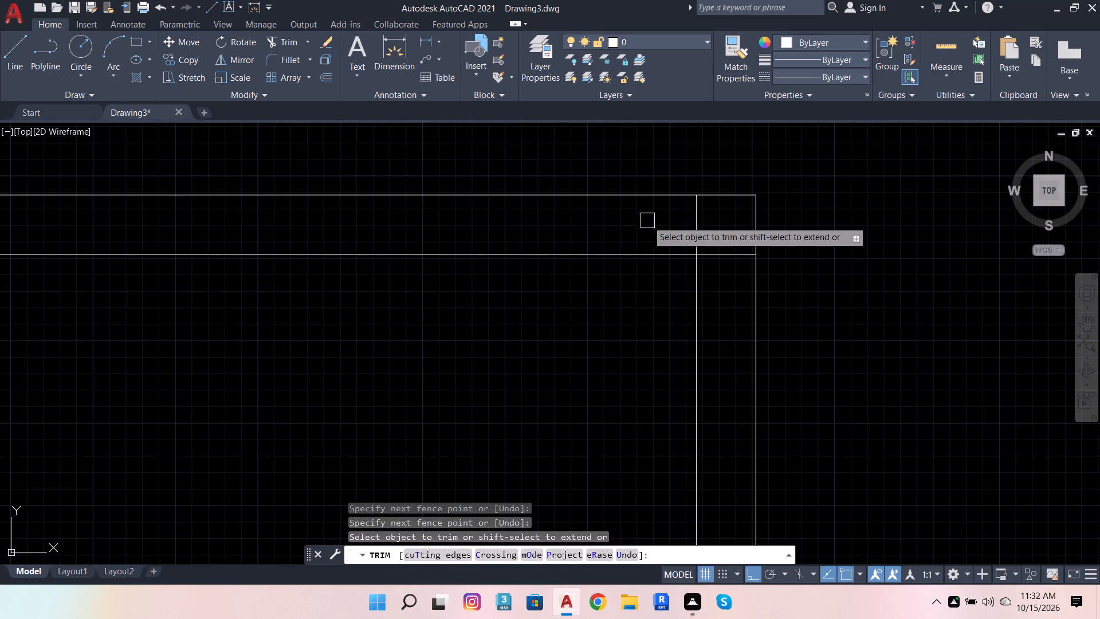
drag(674, 226, 742, 273)
Trim the overlapping inner wall lines at the outline's two bottom corners.
scroll(838, 171, down, 5)
scroll(823, 285, down, 4)
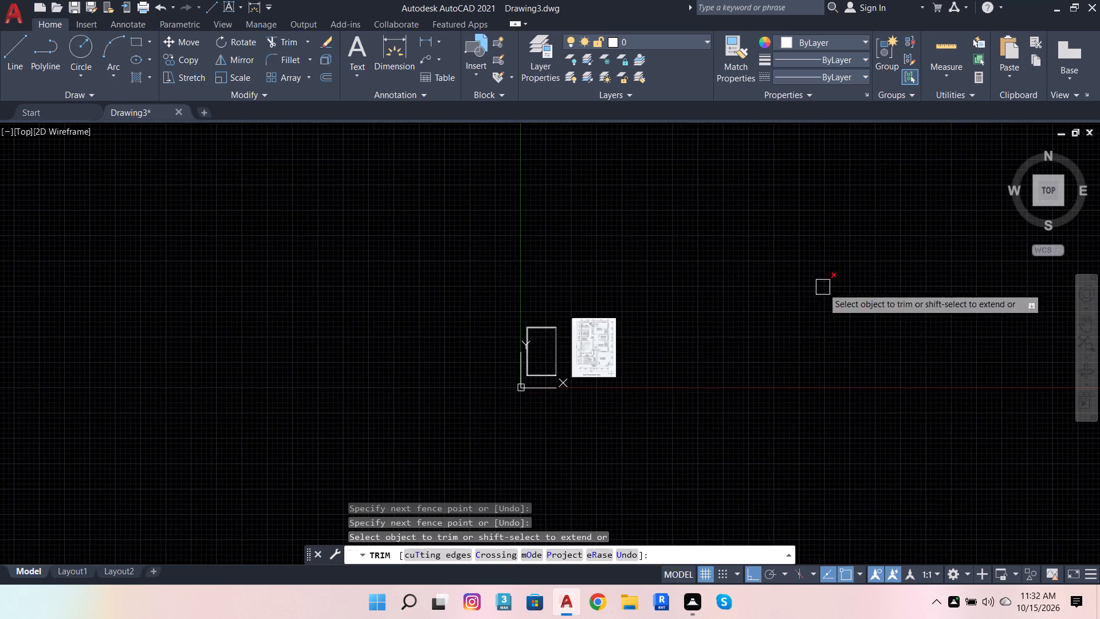
scroll(812, 334, up, 2)
scroll(828, 312, down, 2)
scroll(36, 386, up, 4)
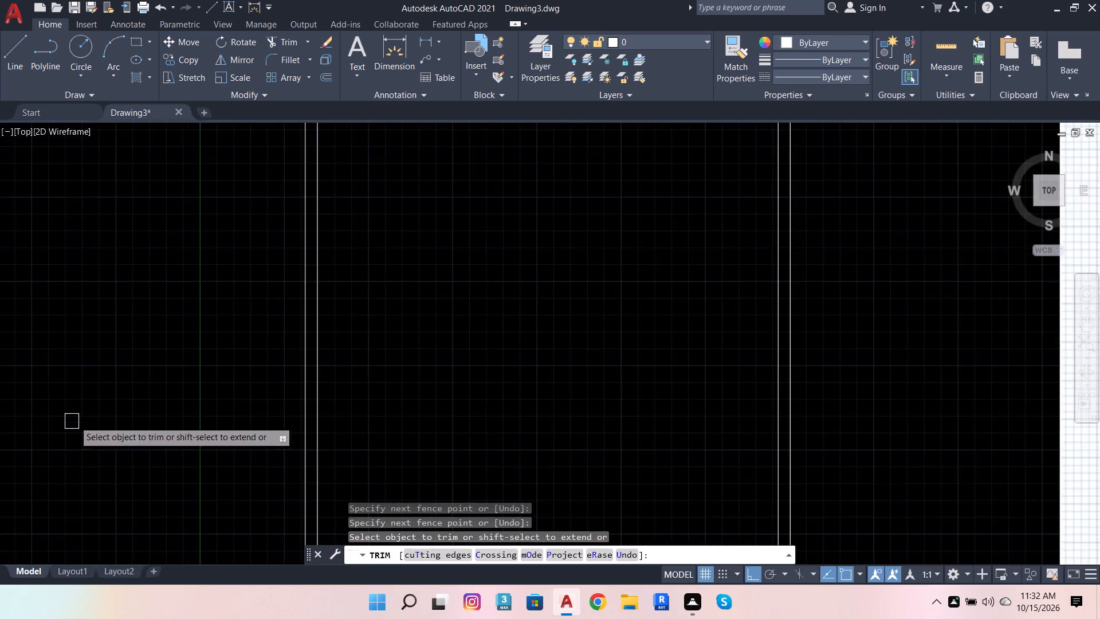
scroll(261, 325, down, 2)
scroll(234, 471, up, 3)
scroll(459, 445, up, 2)
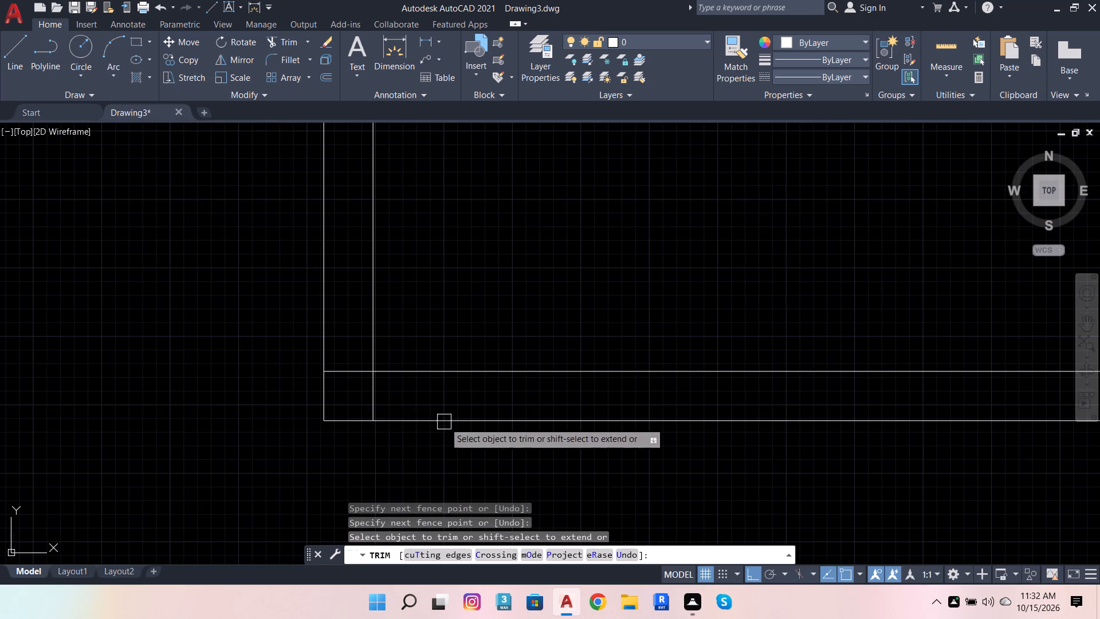
drag(352, 370, 371, 386)
click(378, 390)
scroll(246, 387, down, 3)
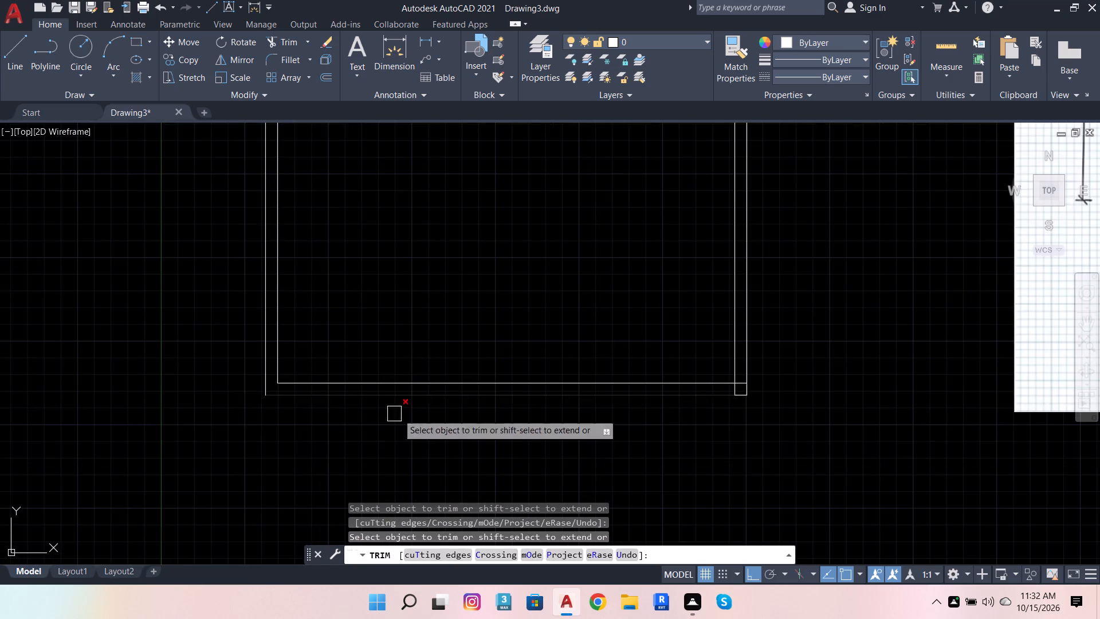
scroll(736, 402, up, 3)
drag(753, 313, 720, 347)
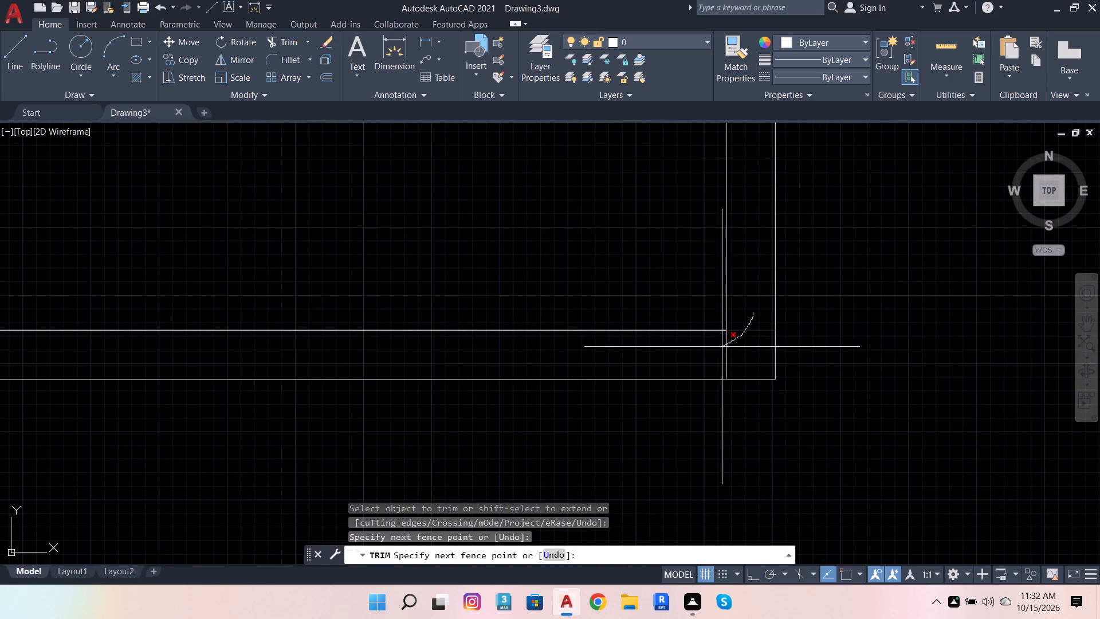
drag(720, 347, 700, 352)
scroll(756, 366, down, 6)
key(Escape)
Offset the inner bottom wall line 6' upward to set the depth of the stairs area.
scroll(745, 379, up, 1)
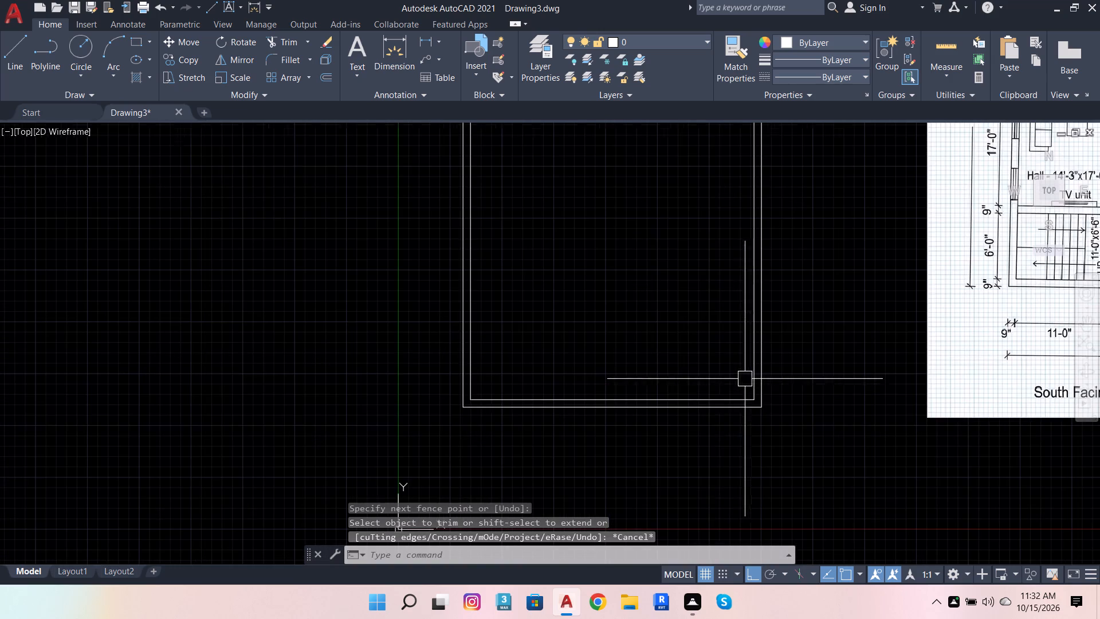
scroll(745, 379, up, 1)
click(630, 392)
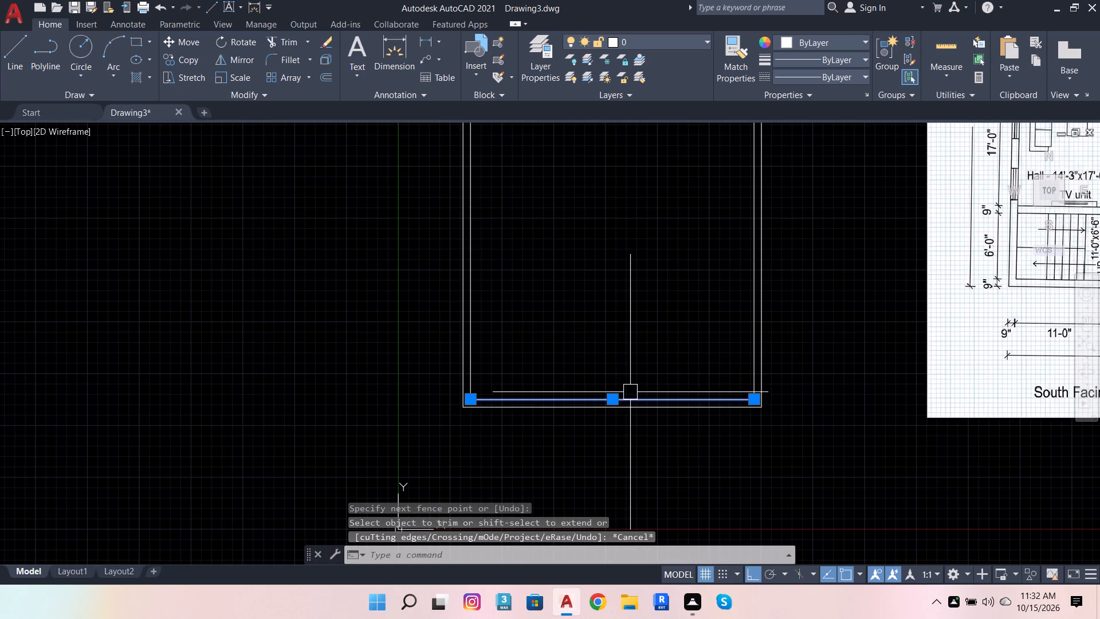
click(332, 77)
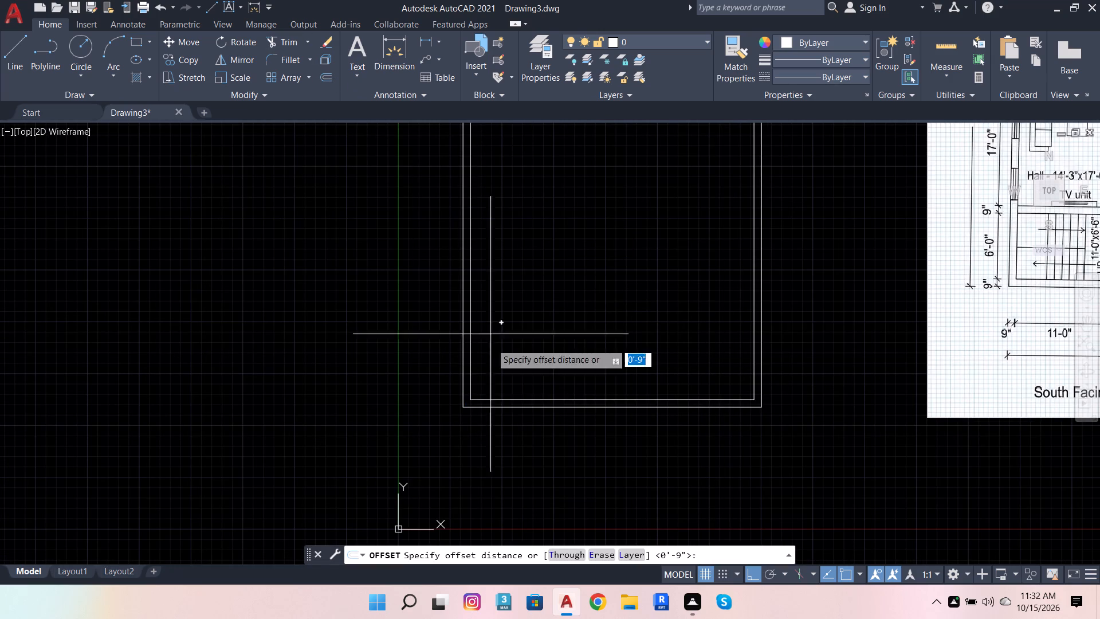
click(478, 399)
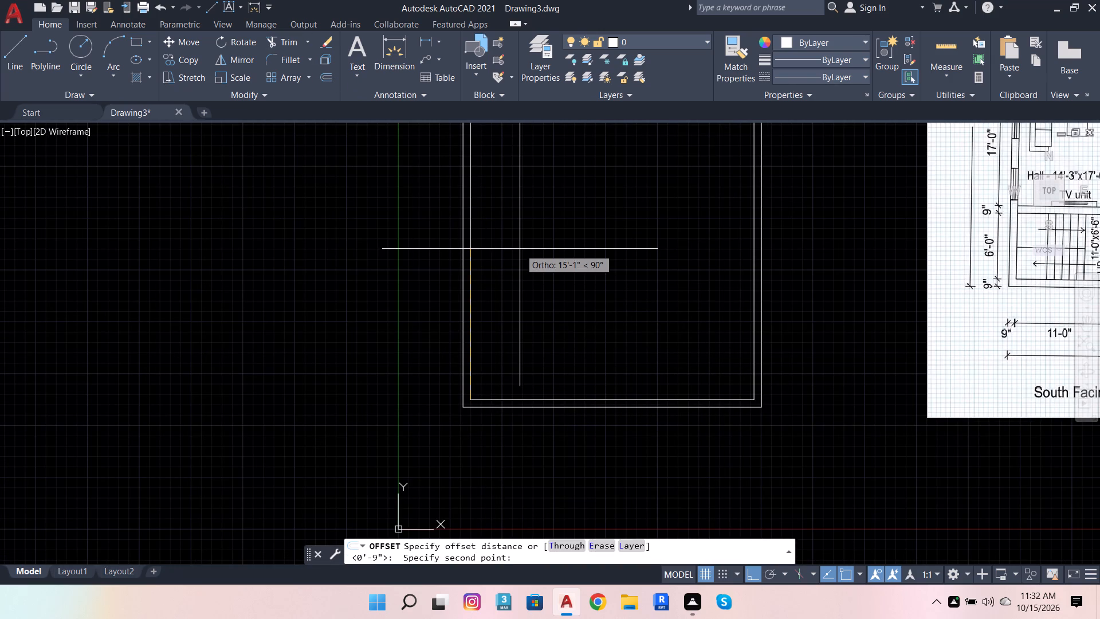
text(6')
key(Return)
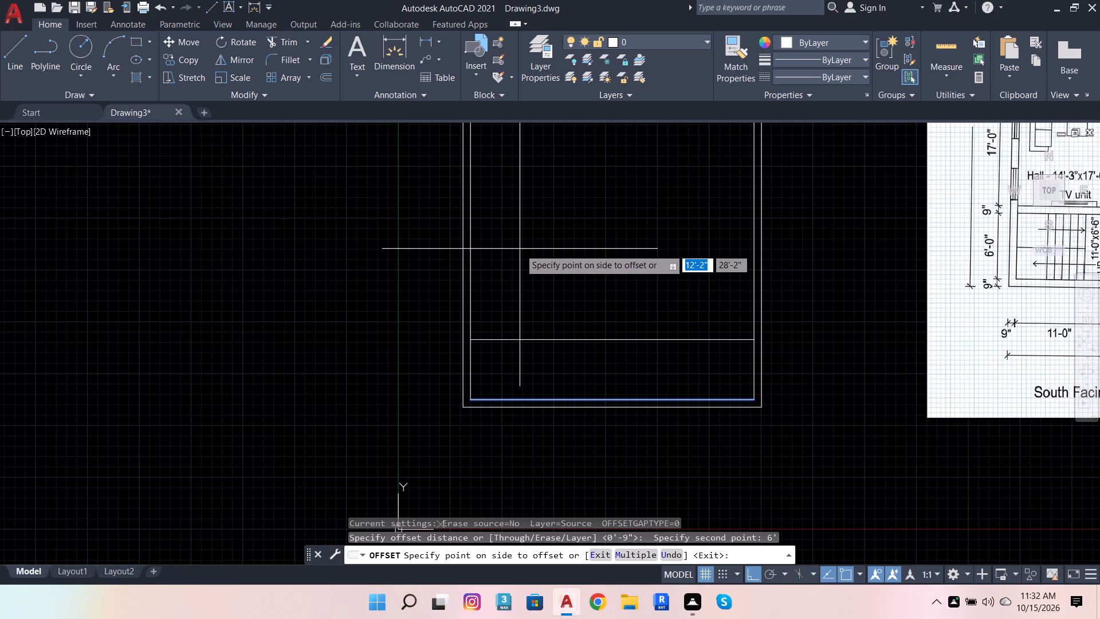
scroll(520, 248, up, 1)
click(520, 248)
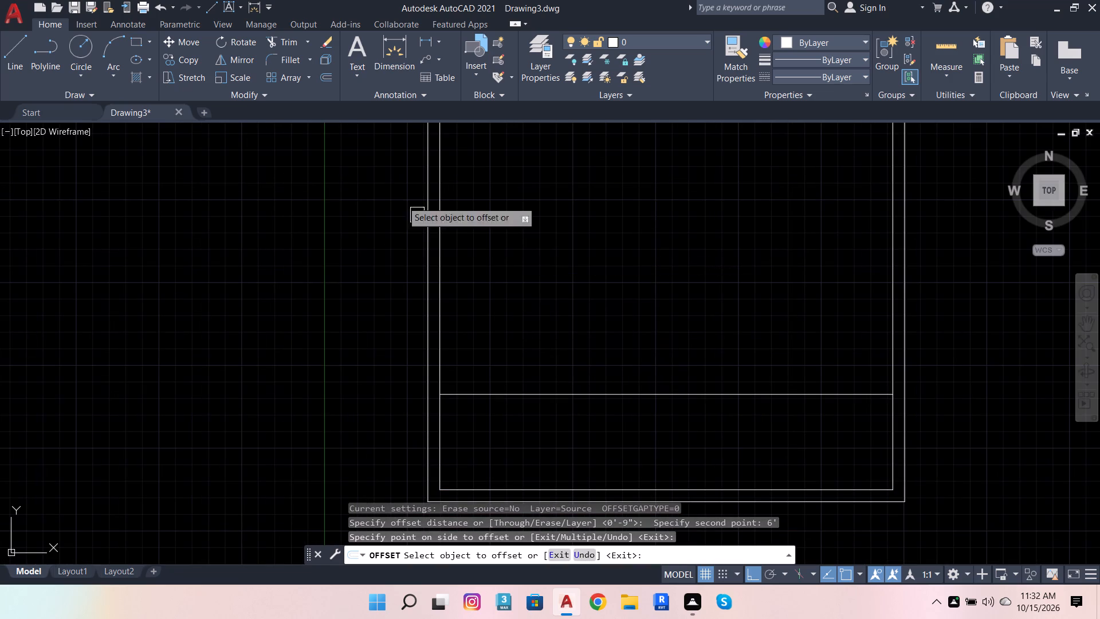
Offset the new horizontal line above the stairs area 9" upward to form the wall below the hall.
click(321, 75)
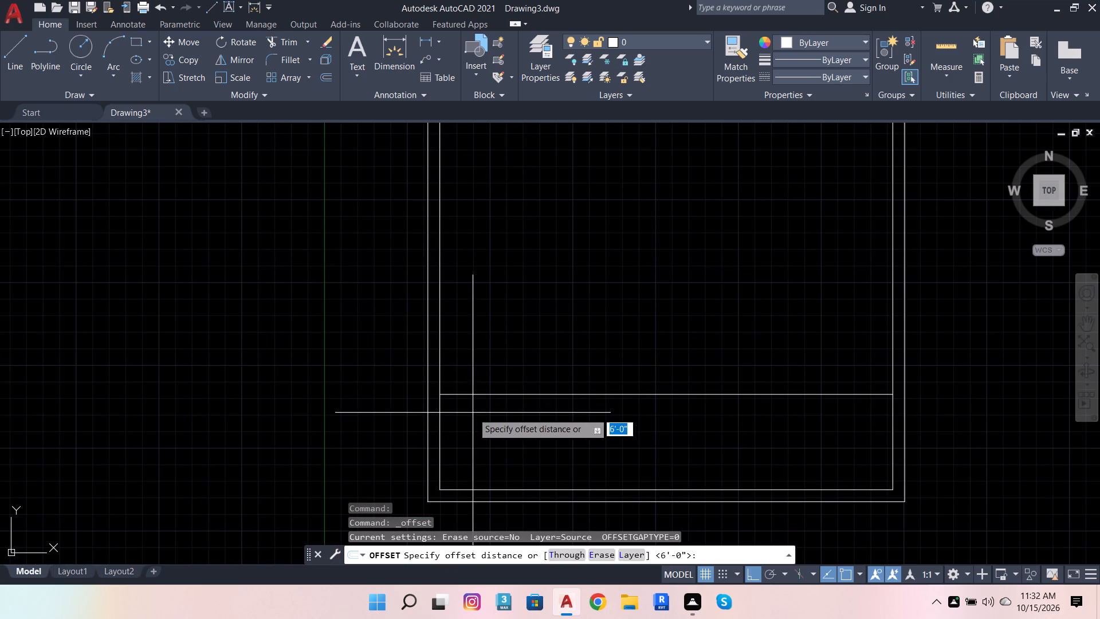
click(462, 389)
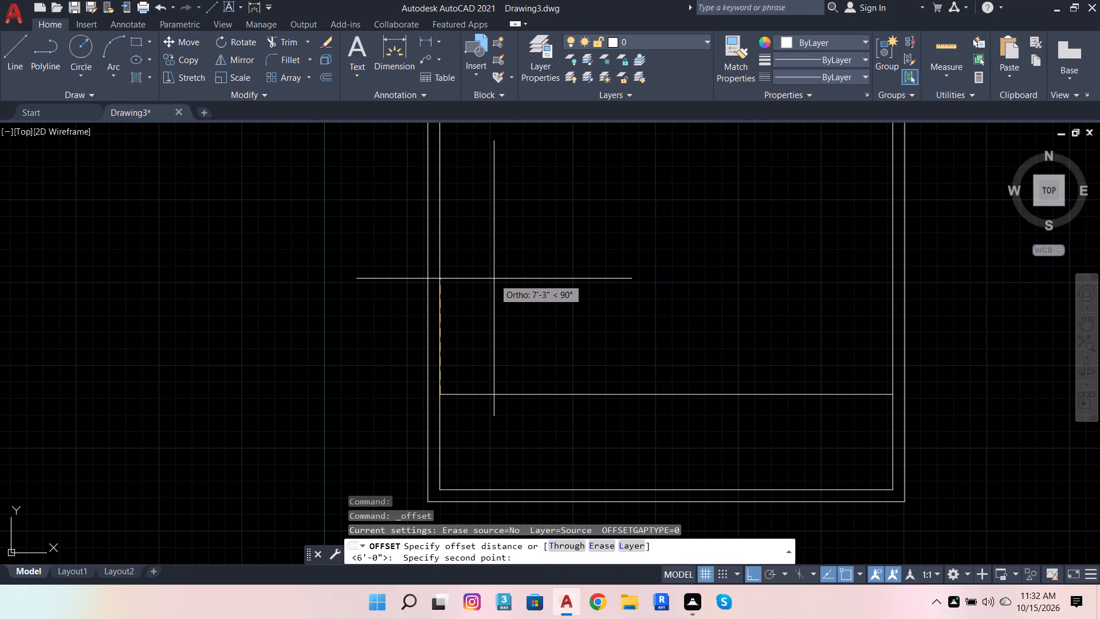
key(9)
key(Return)
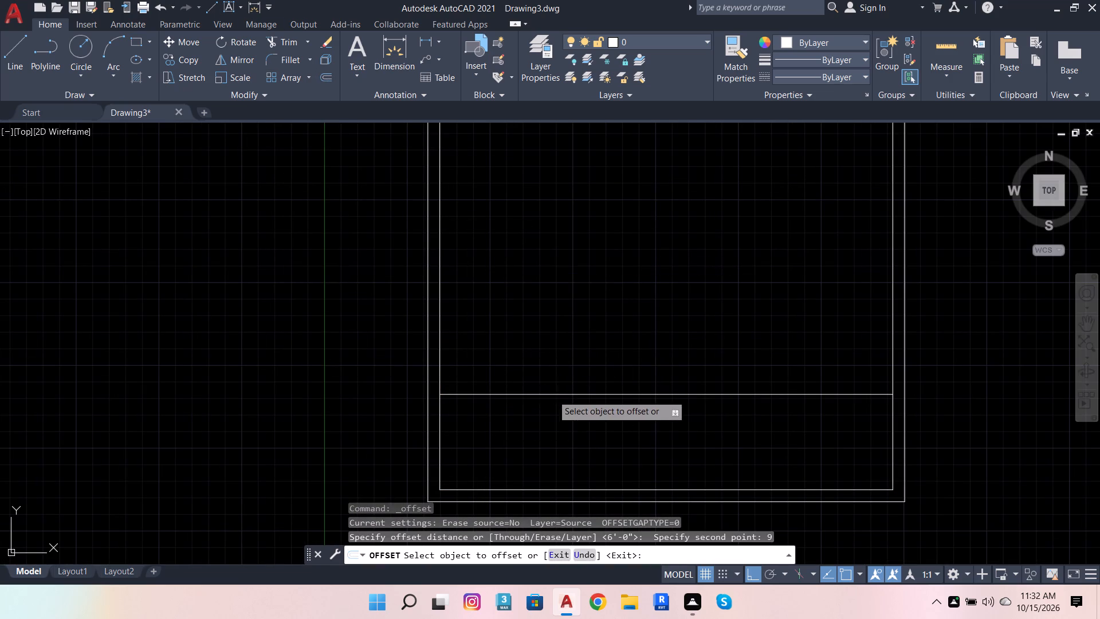
click(552, 395)
click(564, 339)
Offset the upper line of the wall between stairs and hall 17' upward to set the hall's depth.
scroll(575, 393, down, 2)
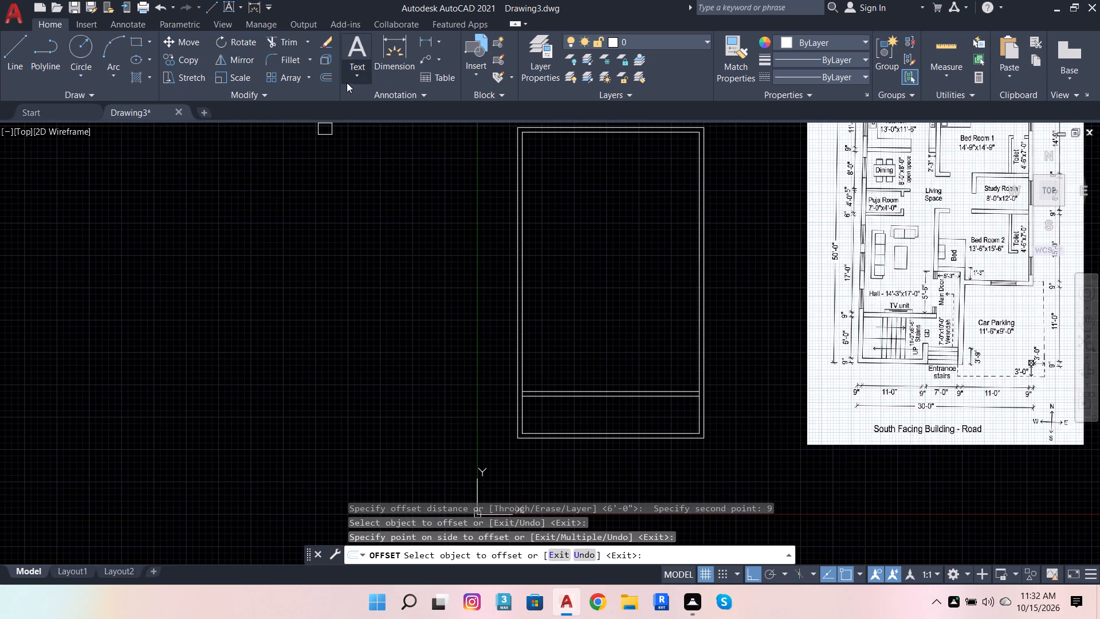
click(330, 77)
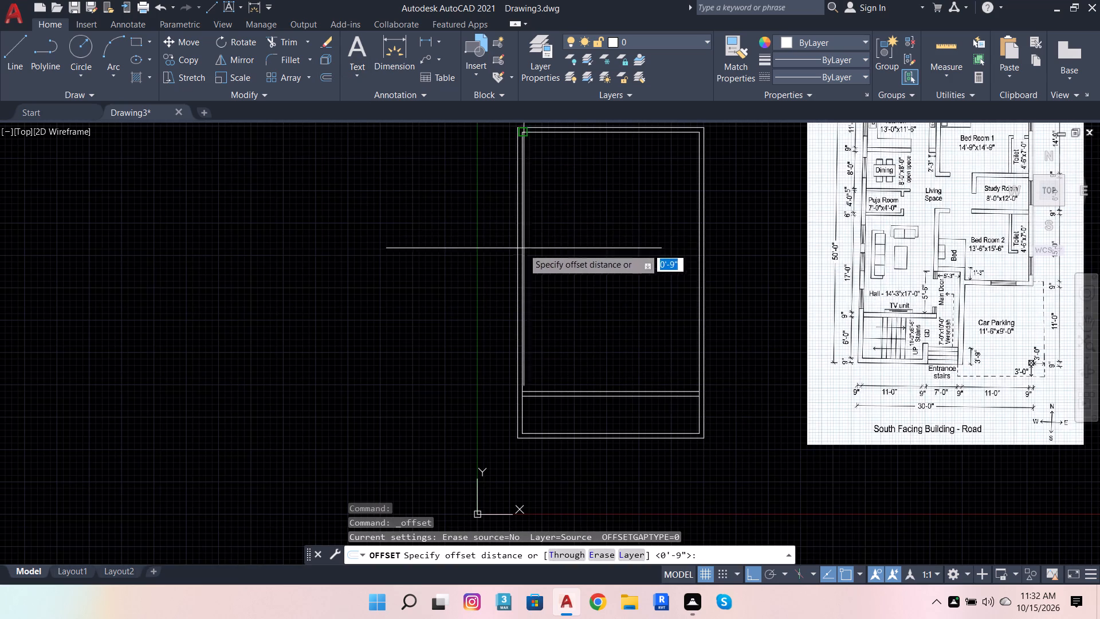
scroll(515, 389, up, 3)
click(528, 385)
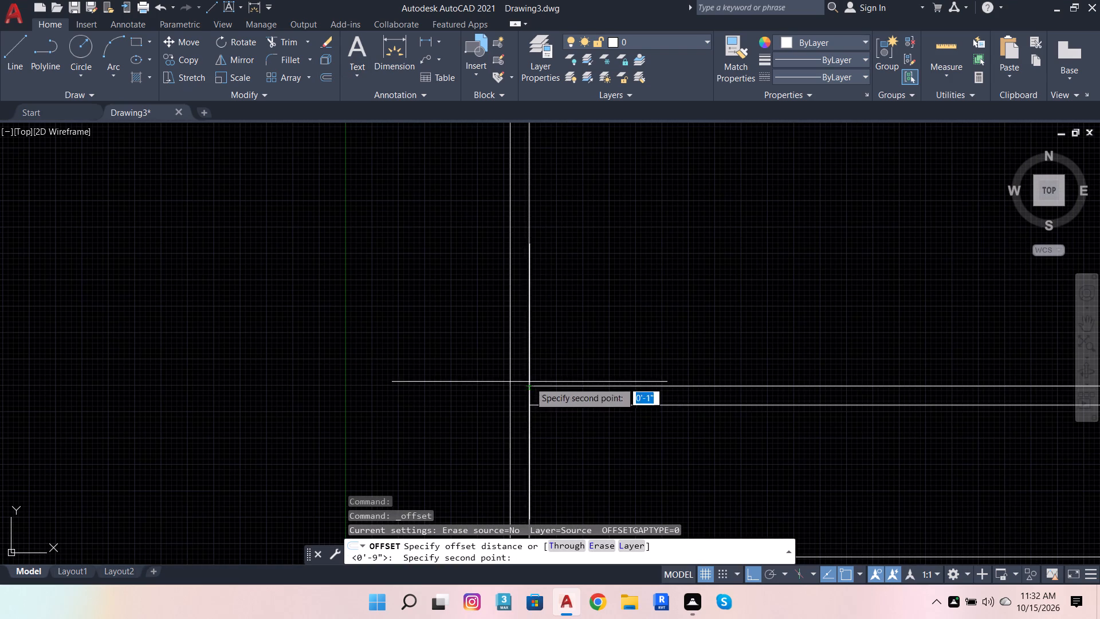
scroll(588, 281, down, 4)
scroll(588, 250, up, 1)
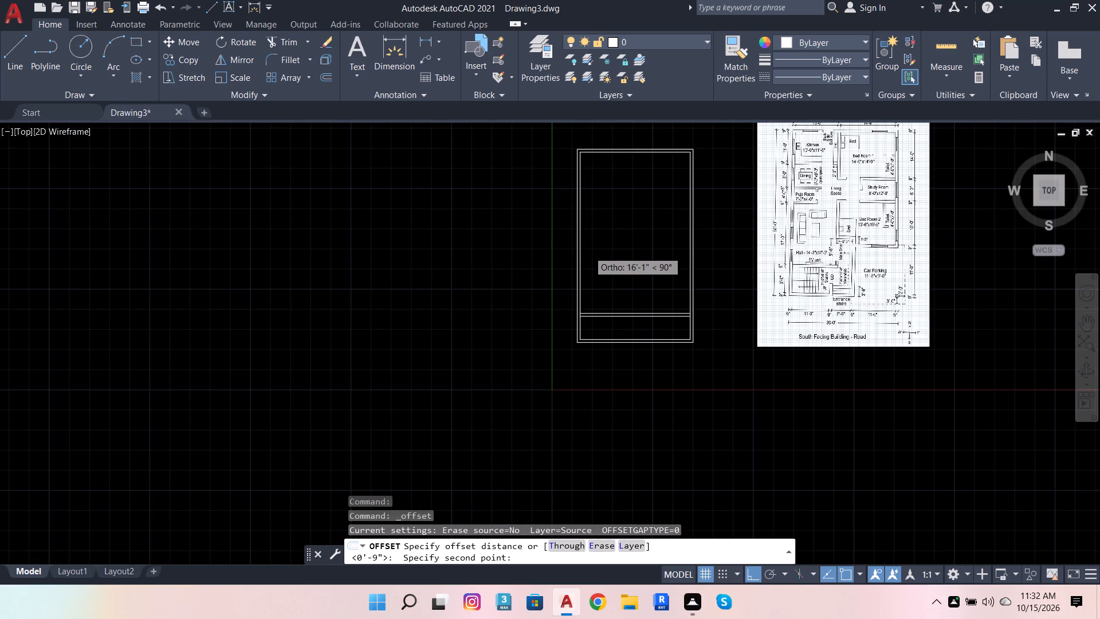
text(17')
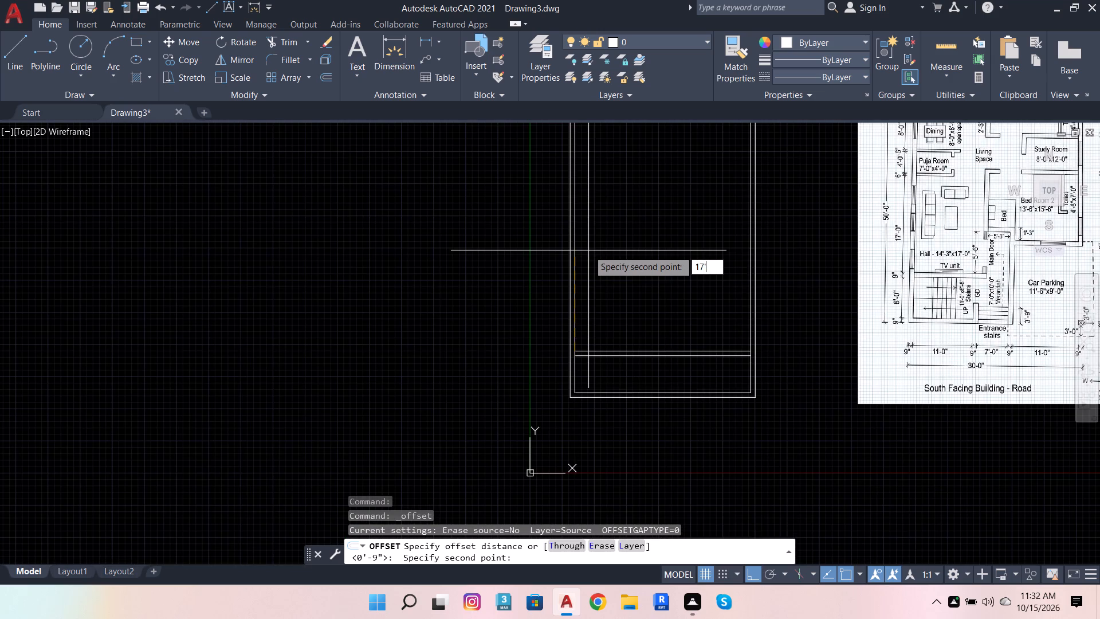
key(Return)
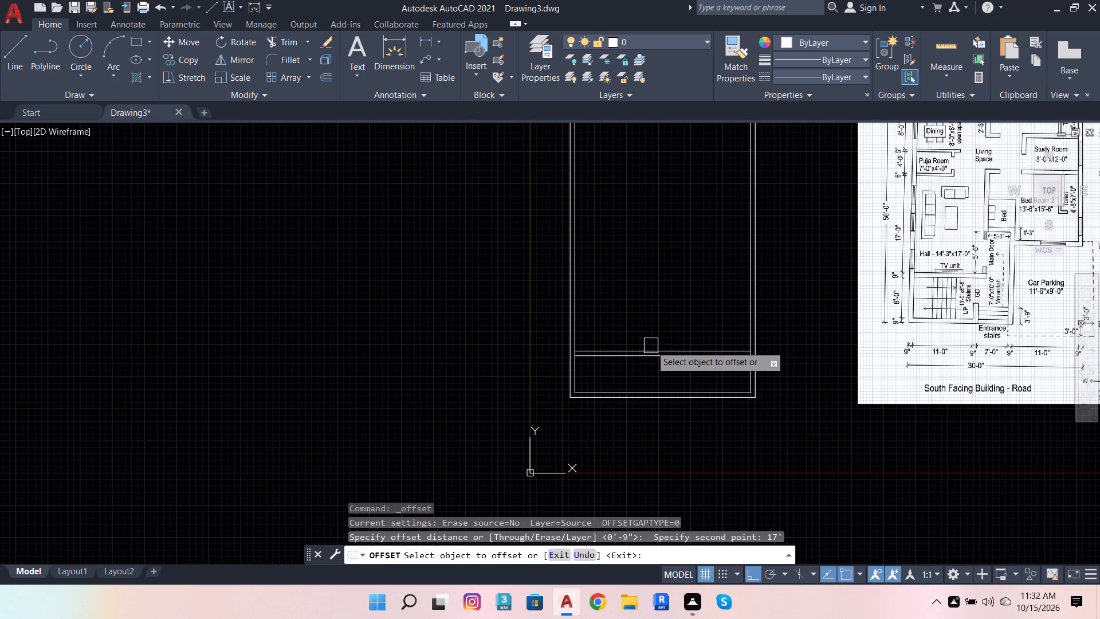
click(651, 346)
click(656, 257)
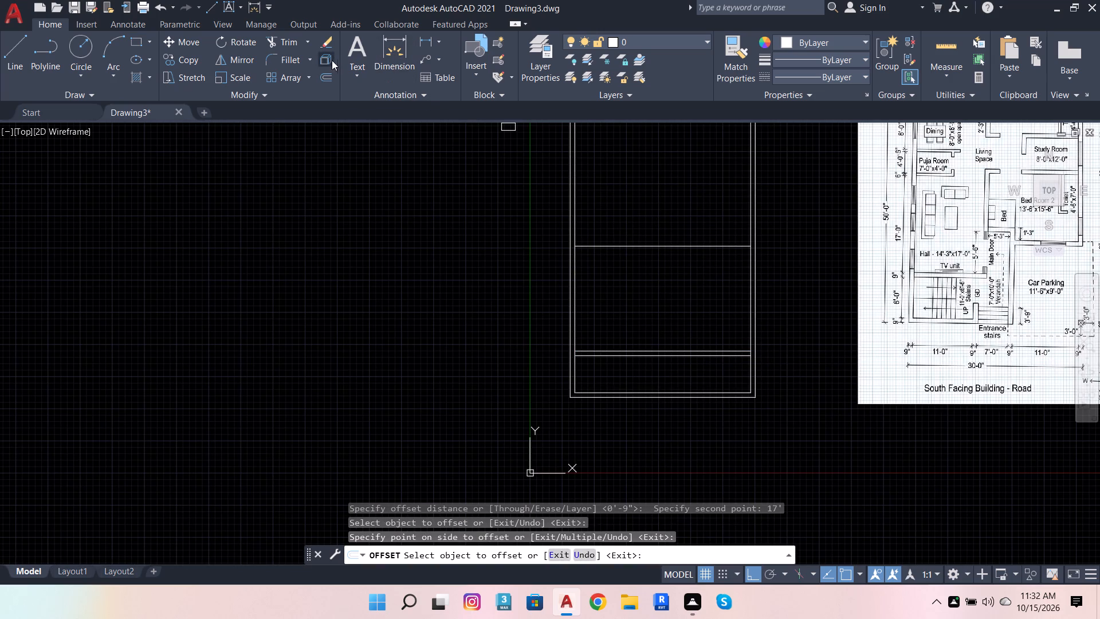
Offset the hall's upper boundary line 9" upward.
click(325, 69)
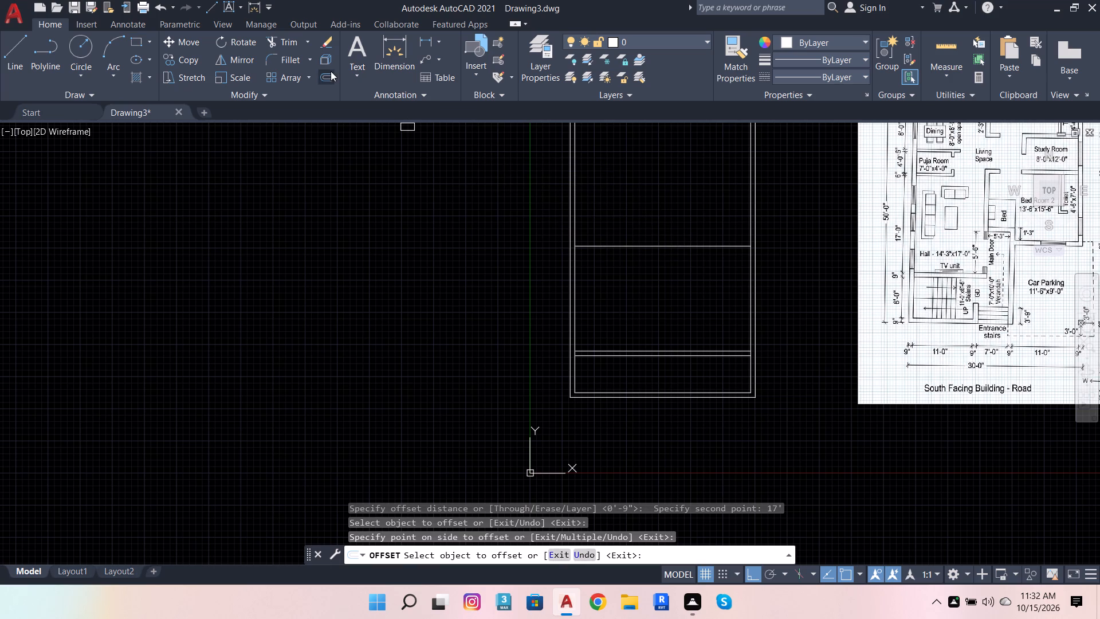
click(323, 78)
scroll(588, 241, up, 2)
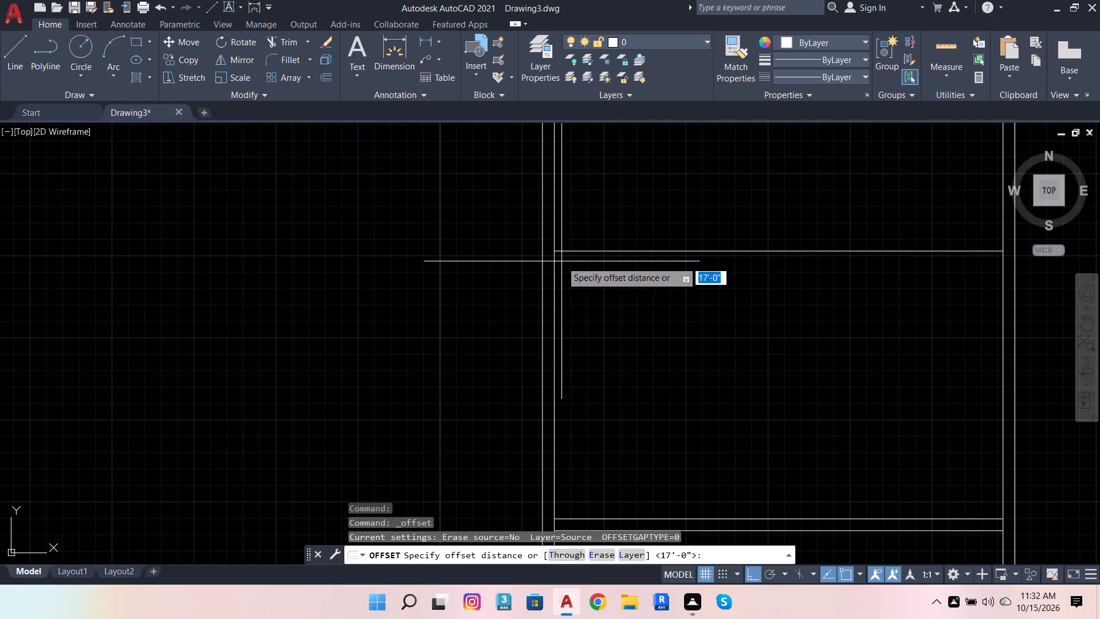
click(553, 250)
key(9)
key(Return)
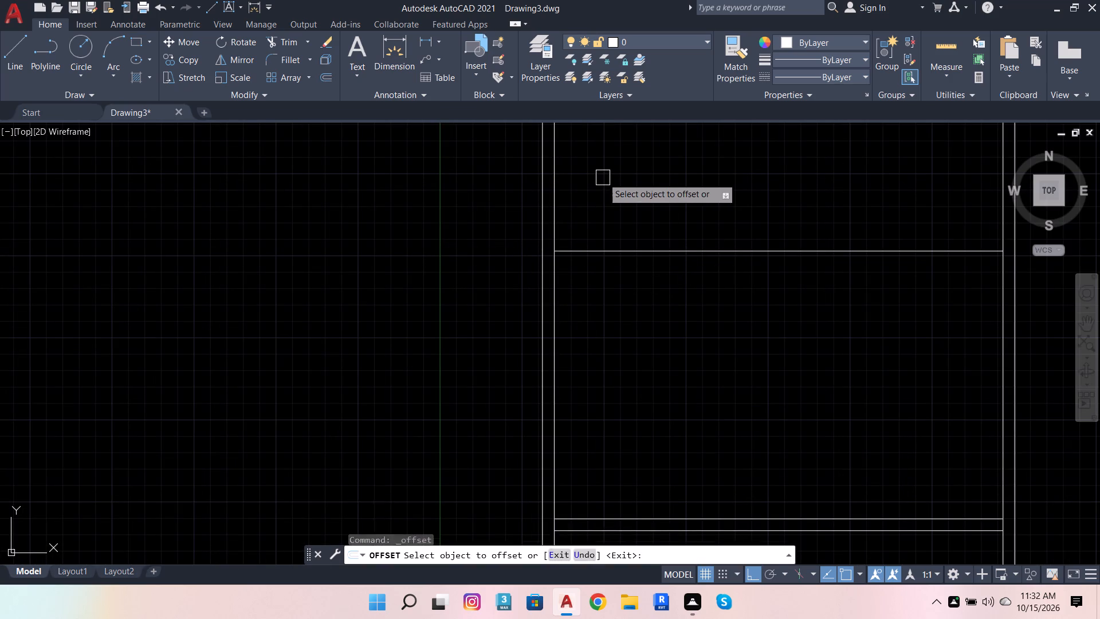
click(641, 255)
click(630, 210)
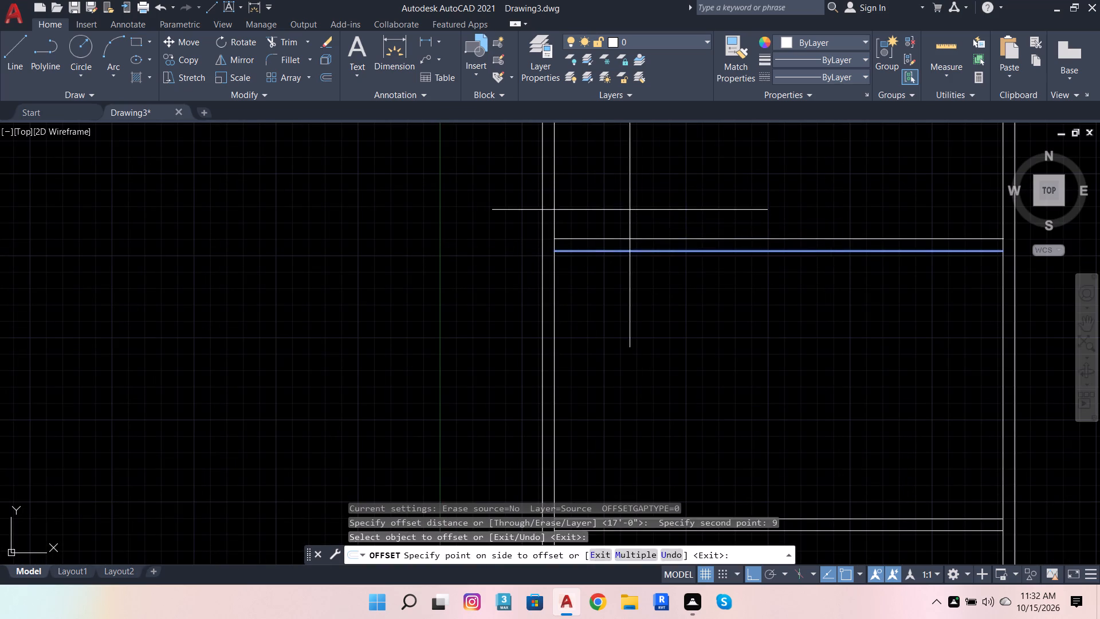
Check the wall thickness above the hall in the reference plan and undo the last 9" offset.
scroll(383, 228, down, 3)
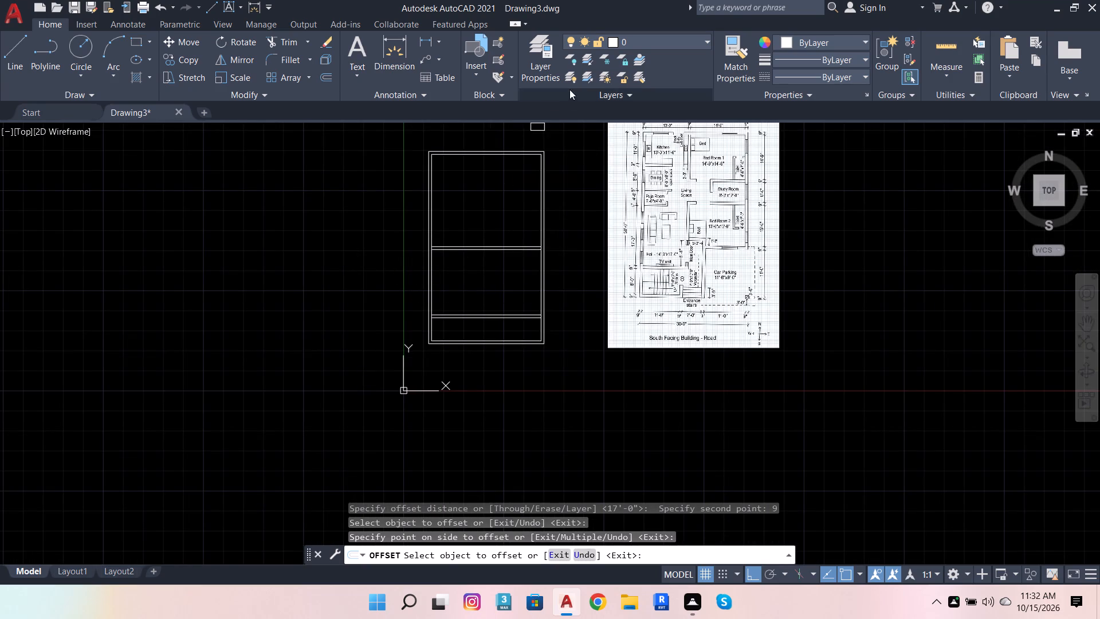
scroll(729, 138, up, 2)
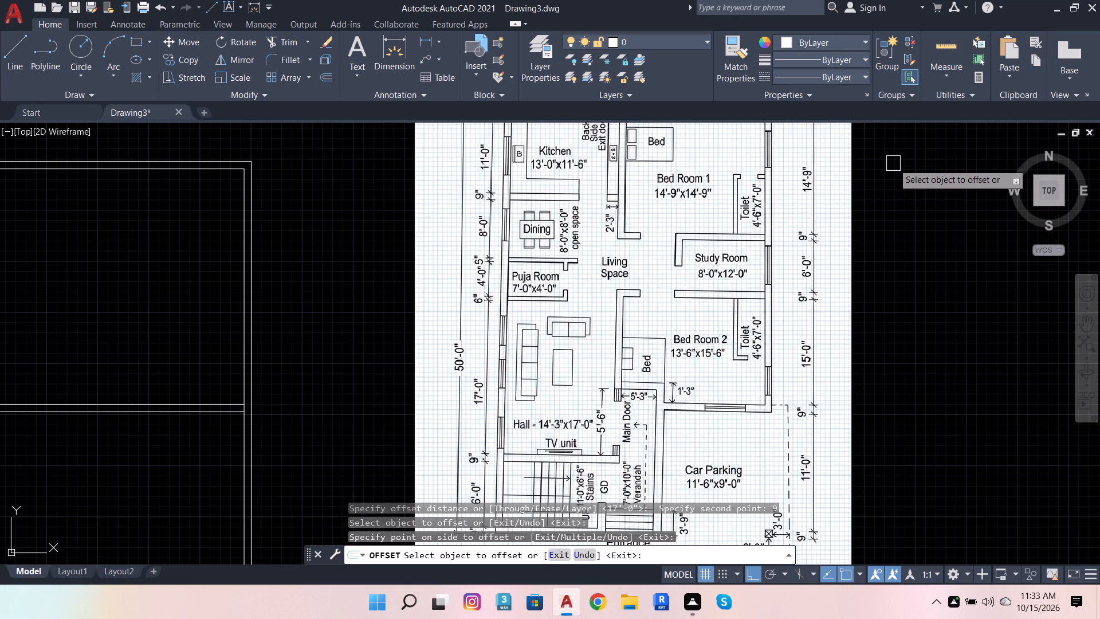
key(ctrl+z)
Offset the hall's upper boundary line 6" upward to form the wall between the hall and Puja Room.
scroll(988, 228, down, 2)
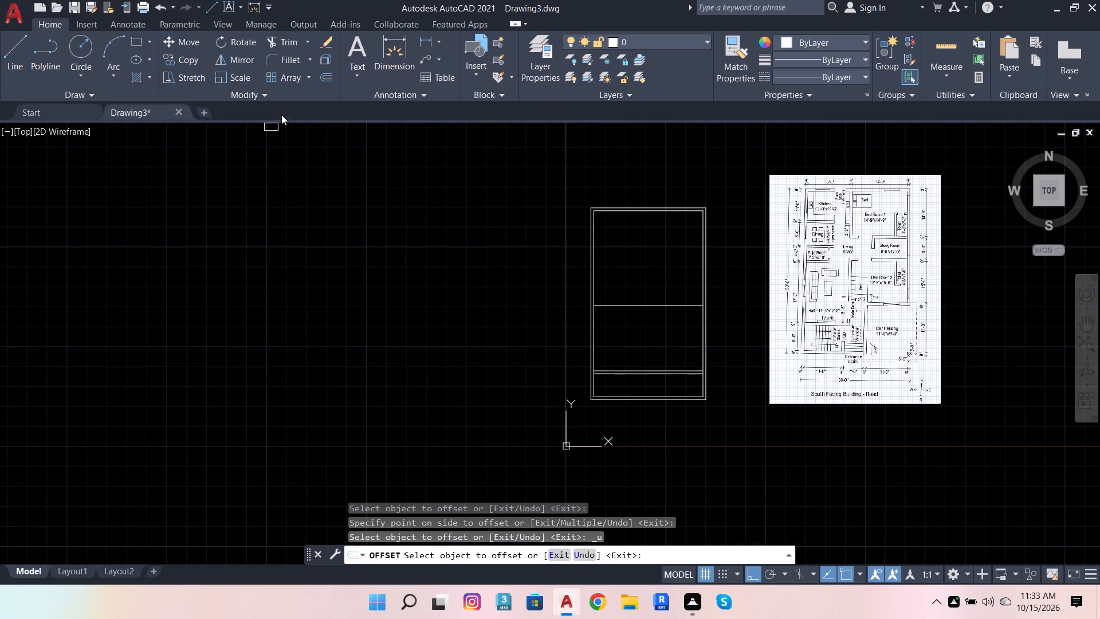
click(327, 80)
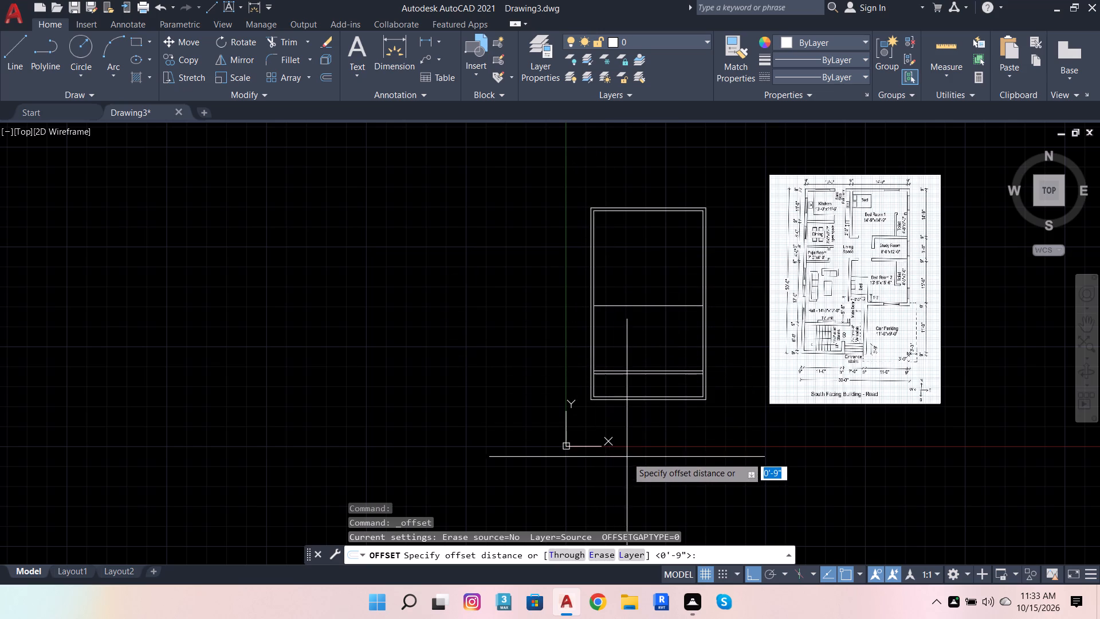
scroll(572, 316, up, 2)
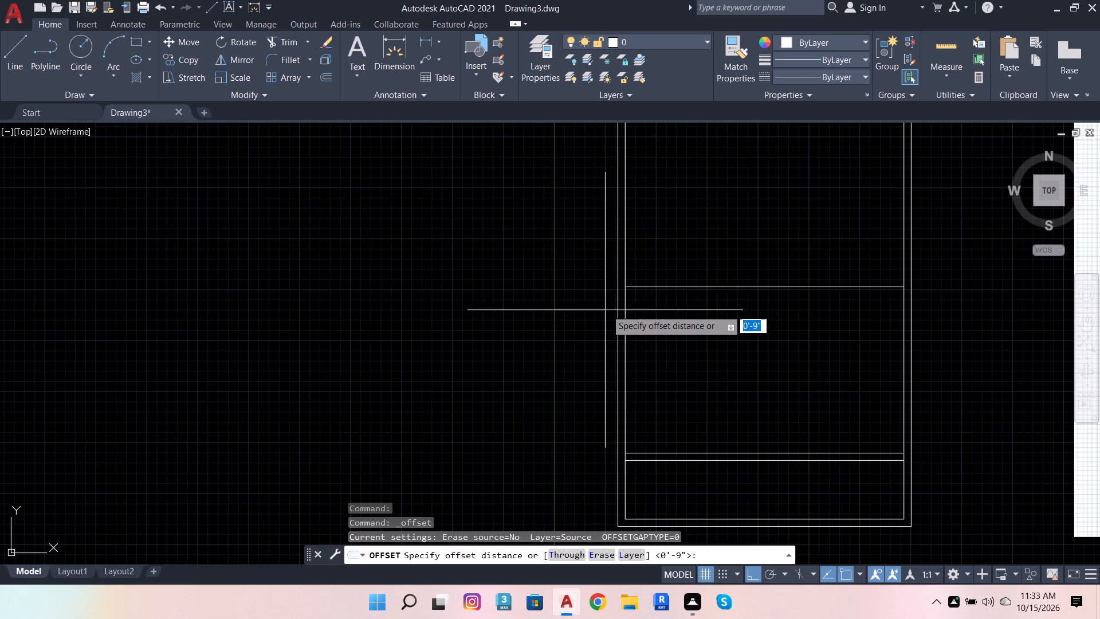
click(650, 286)
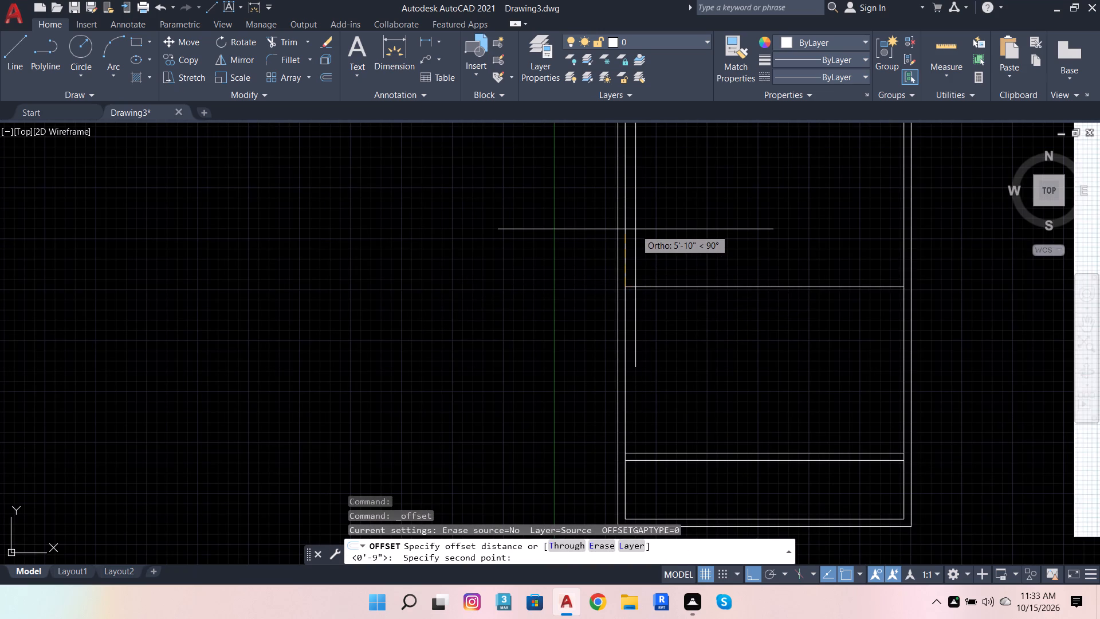
key(6)
key(Return)
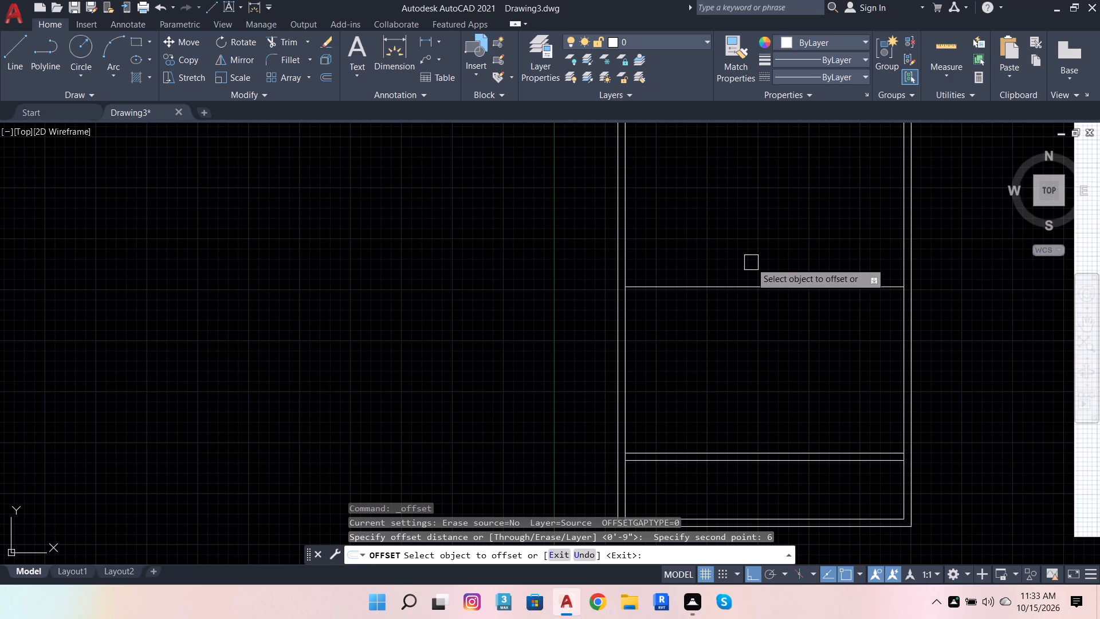
click(752, 282)
click(756, 214)
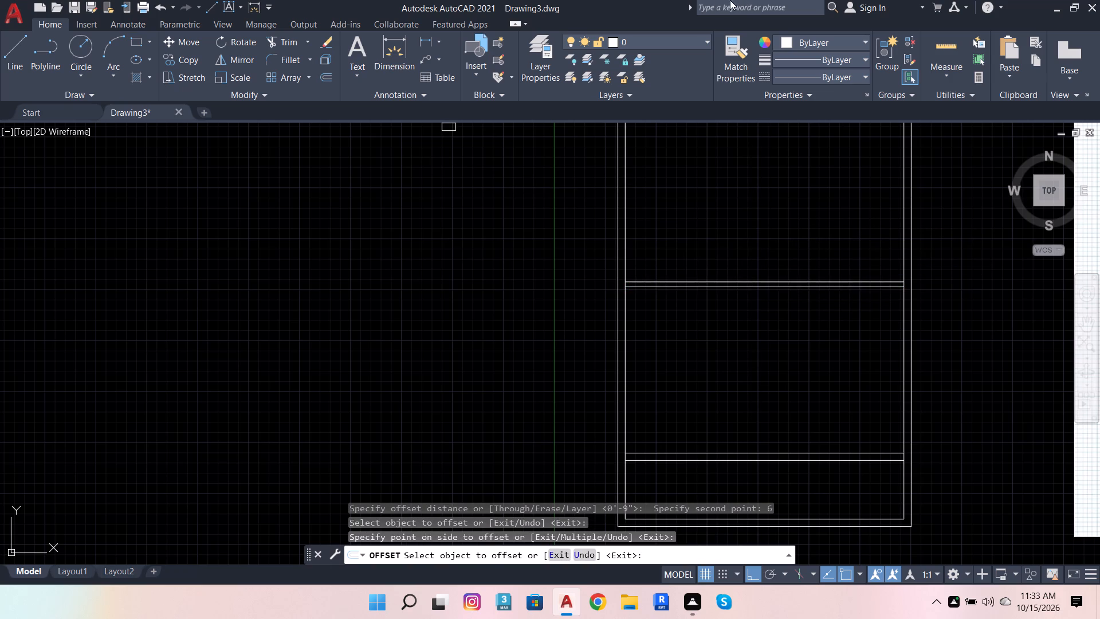
Offset the upper line of the 6" wall 4' upward to set the Puja Room's depth.
click(328, 80)
scroll(459, 246, down, 3)
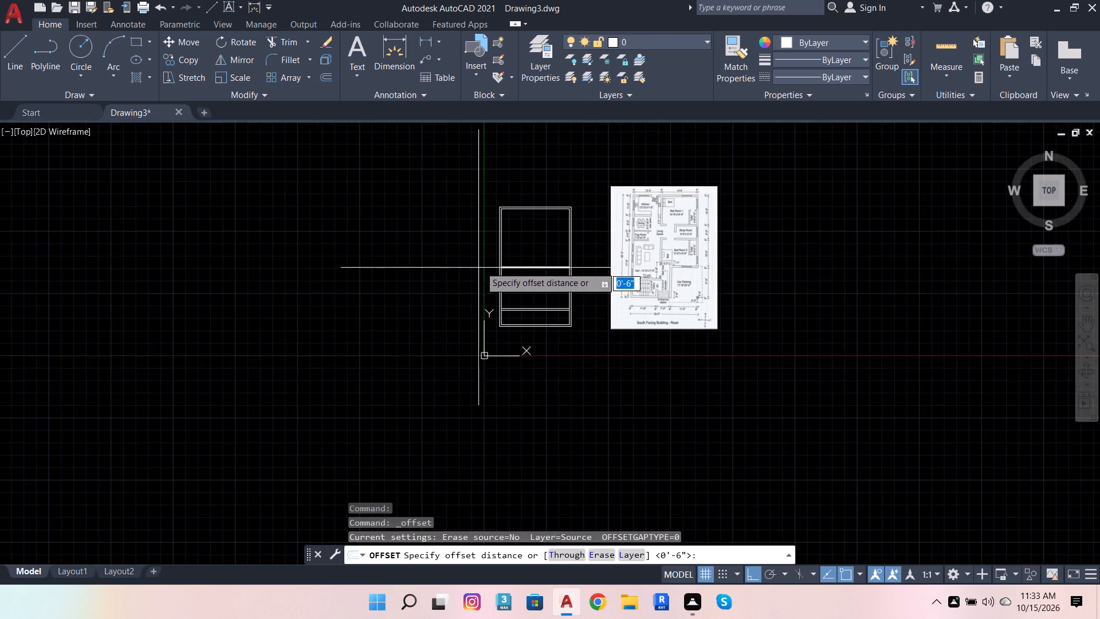
scroll(504, 245, up, 2)
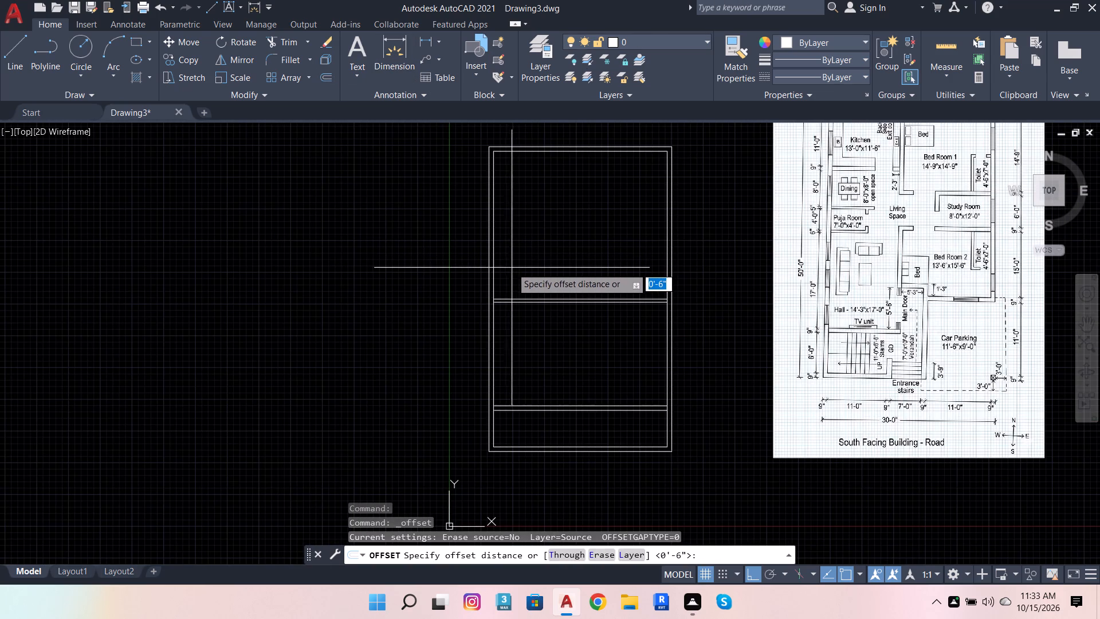
scroll(512, 269, up, 1)
click(494, 312)
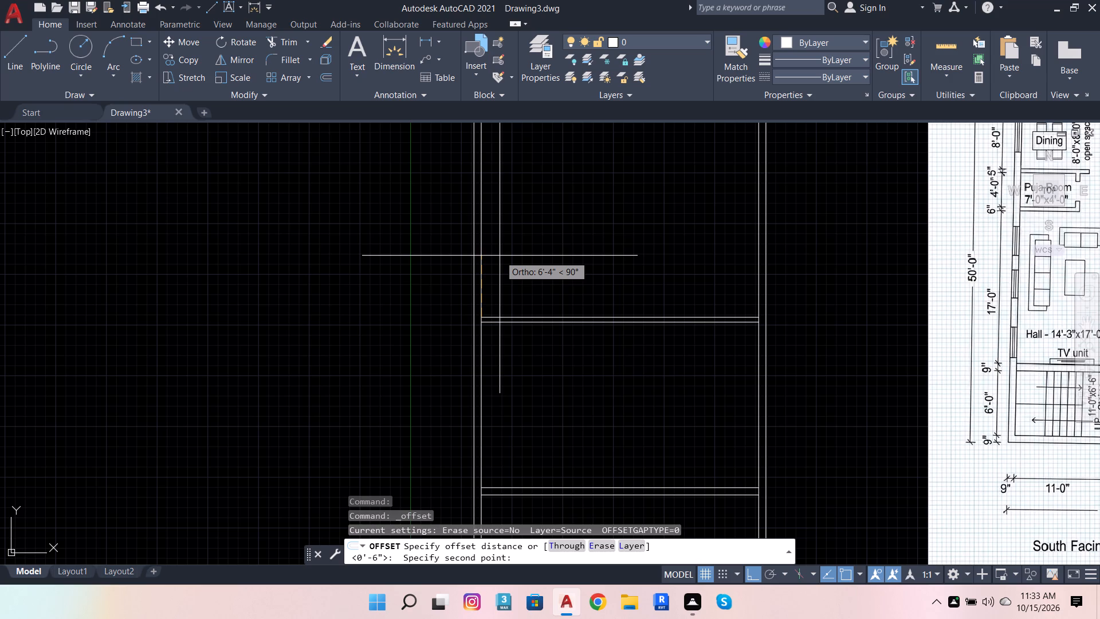
text(4')
key(Return)
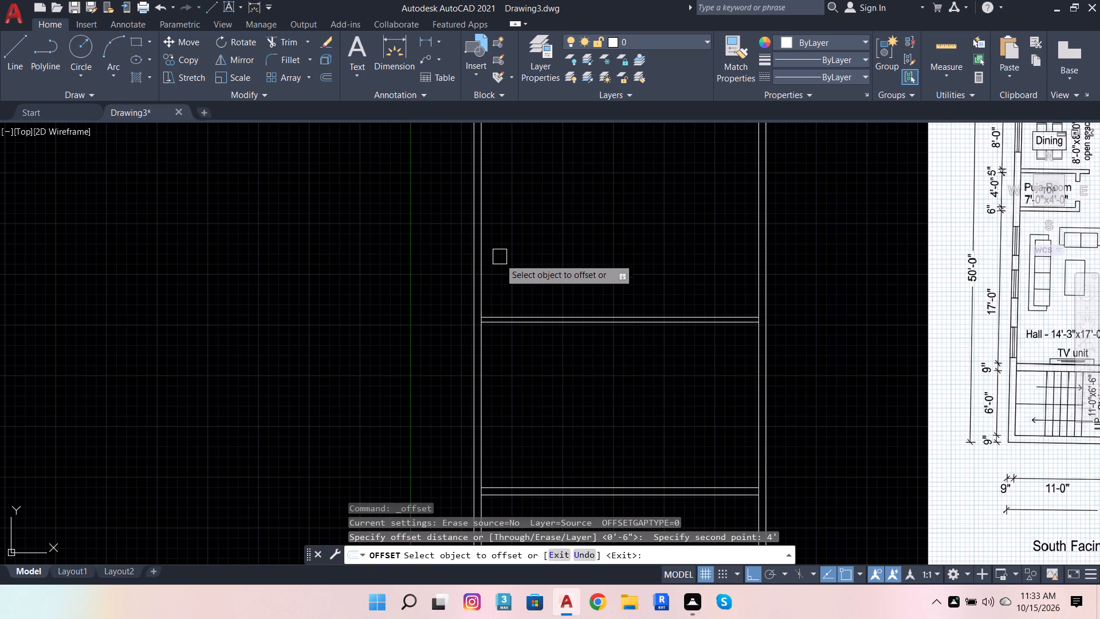
click(536, 312)
drag(531, 242, 531, 229)
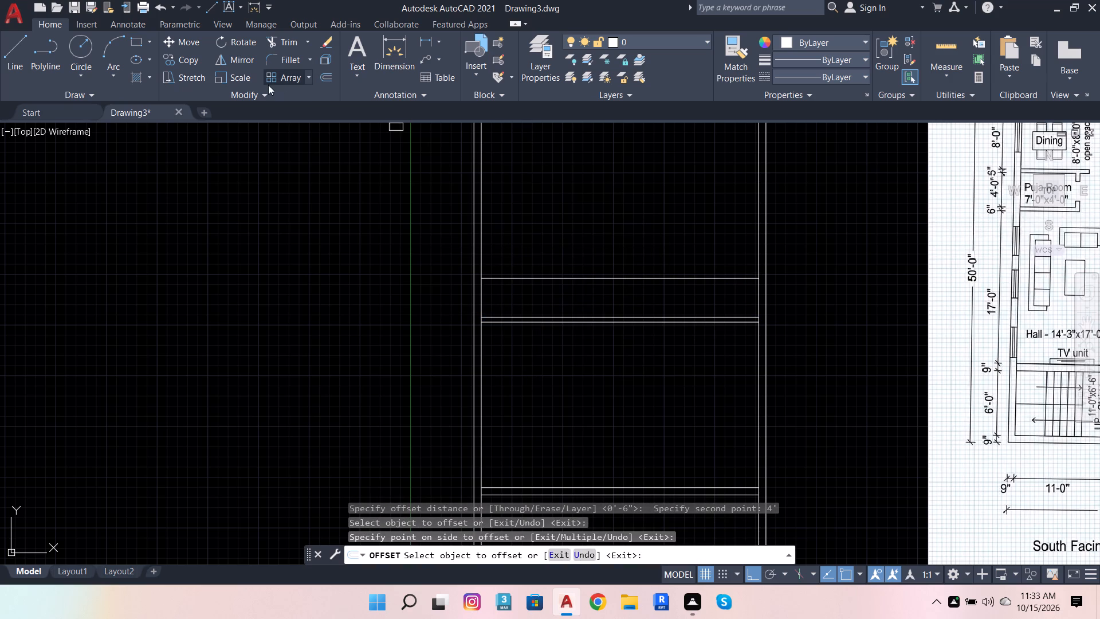
Offset the Puja Room's upper boundary line 6" upward to form the wall between the Puja Room and the dining space.
click(328, 77)
scroll(403, 315, down, 1)
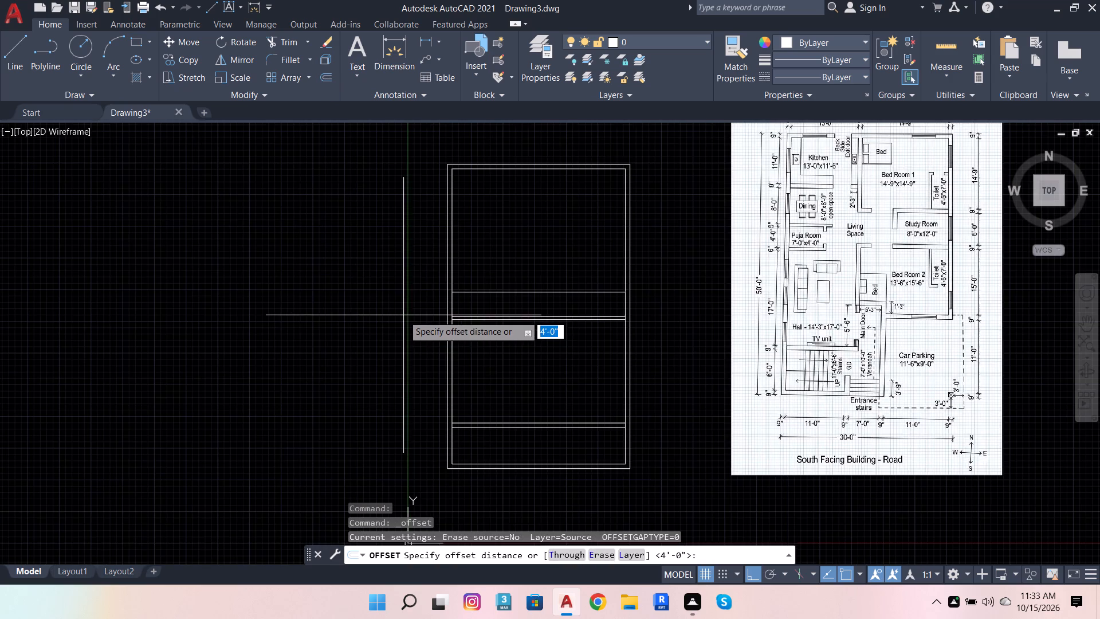
scroll(435, 277, up, 1)
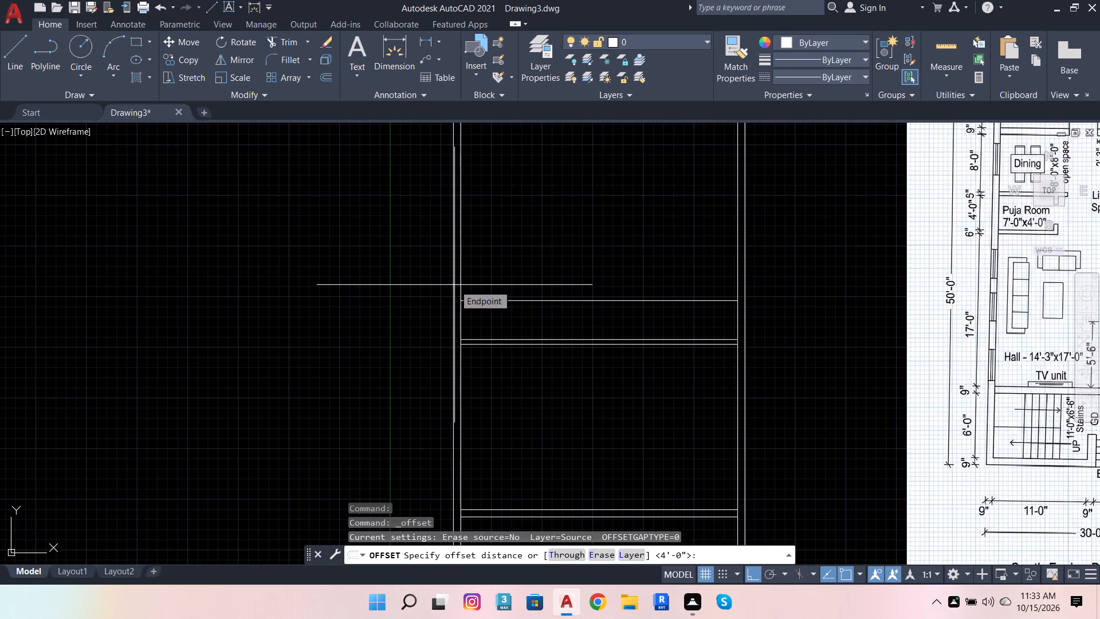
scroll(1079, 163, up, 2)
scroll(1007, 207, up, 1)
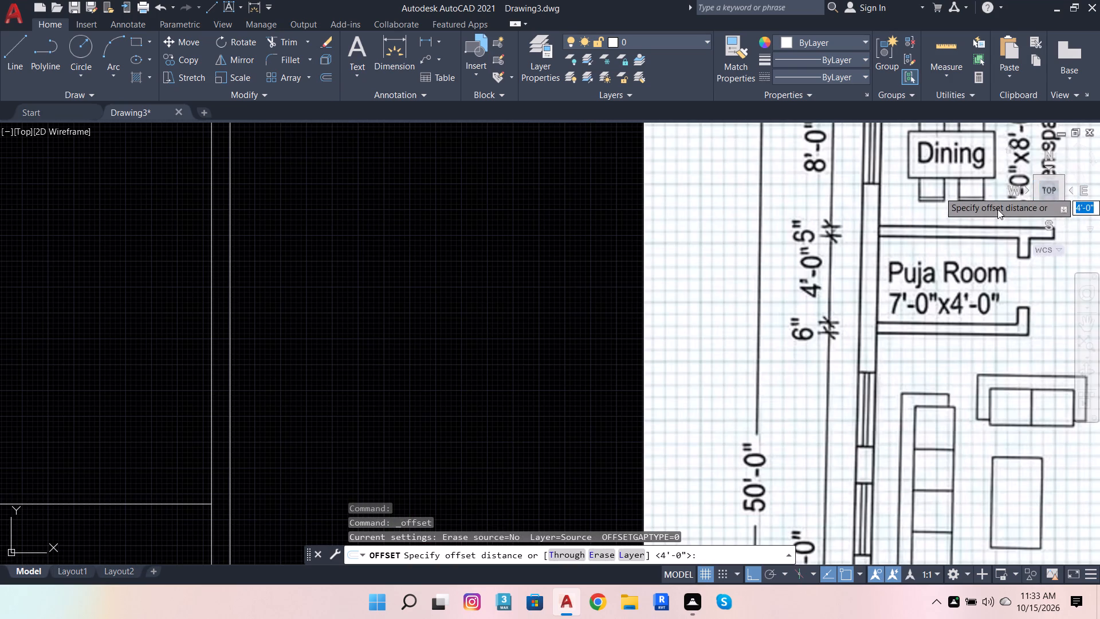
scroll(838, 249, down, 2)
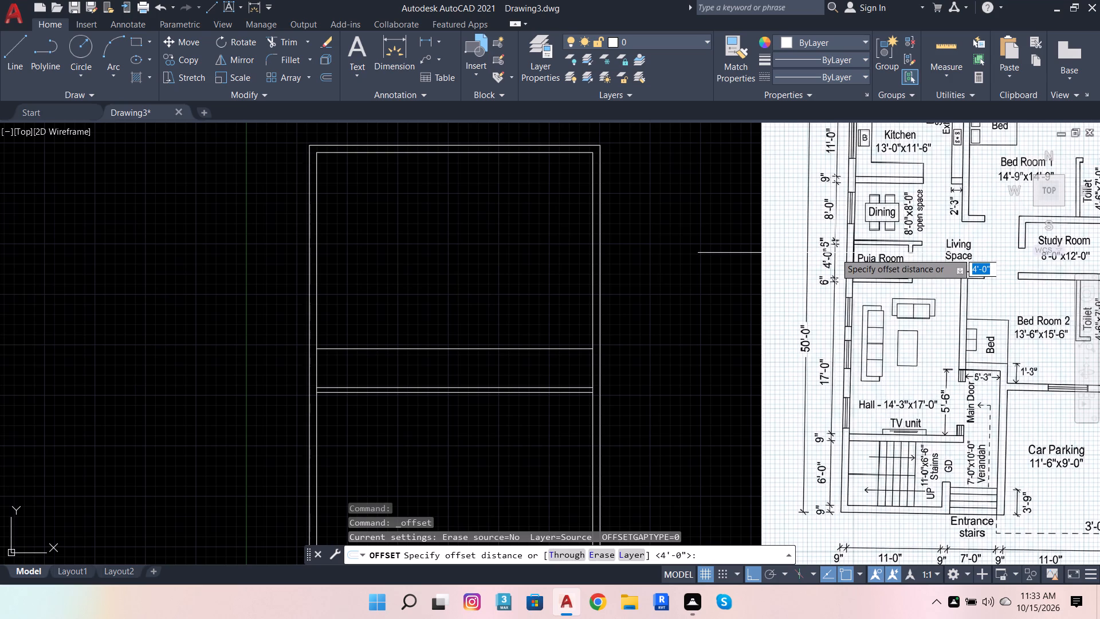
scroll(843, 256, down, 1)
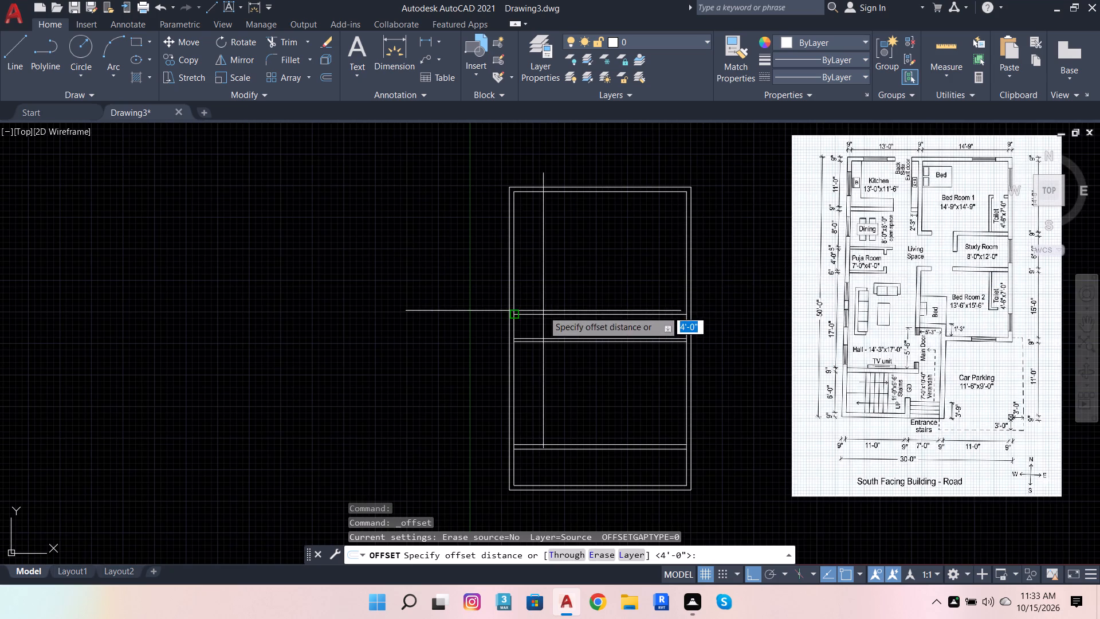
scroll(538, 315, up, 2)
click(501, 313)
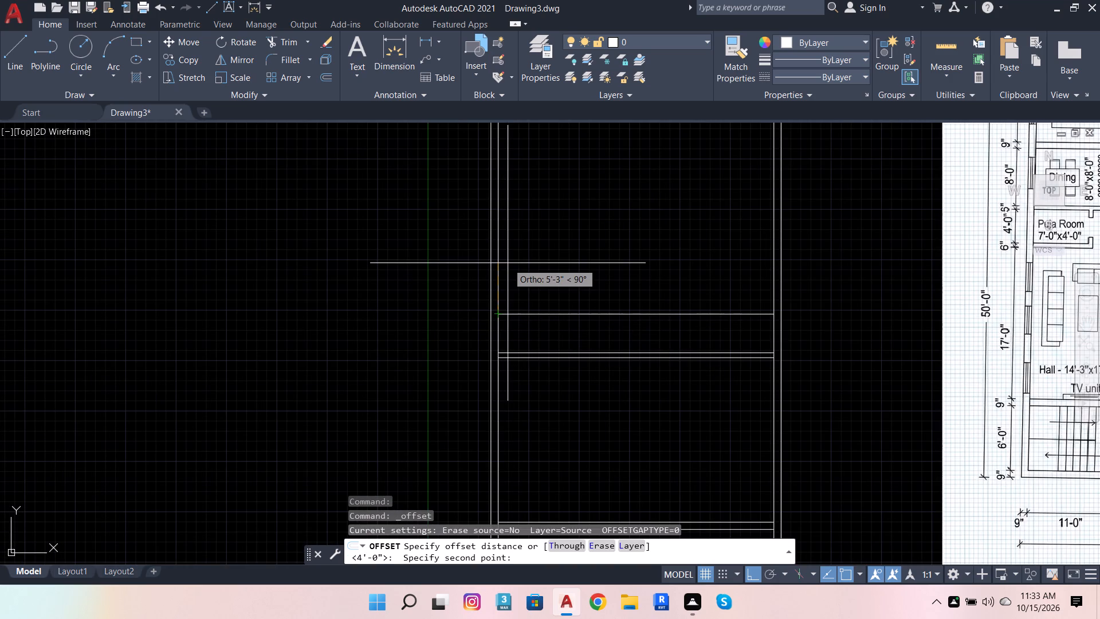
key(6)
key(Return)
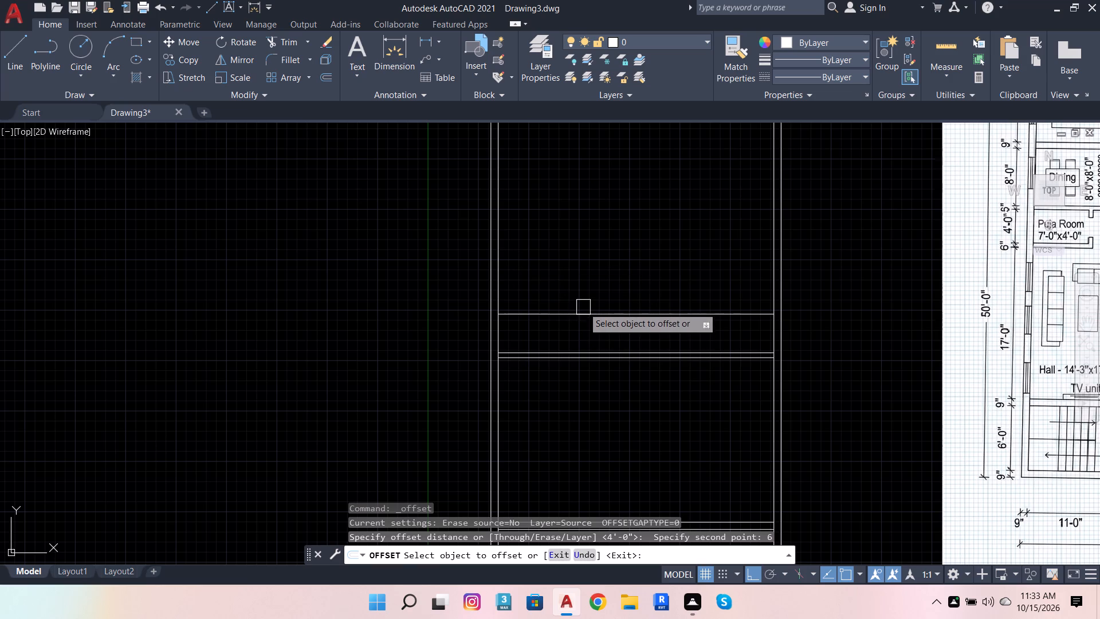
click(581, 310)
click(569, 245)
Offset the upper line of the wall above the Puja Room 8' upward to set the dining space's depth.
scroll(564, 294, down, 2)
scroll(566, 276, up, 1)
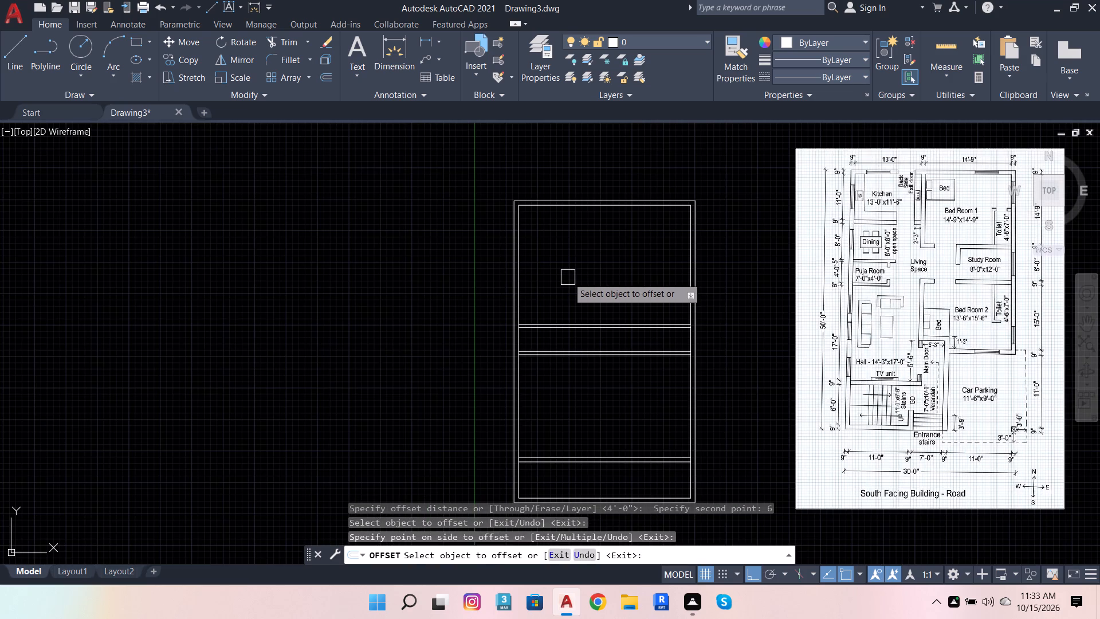
click(323, 79)
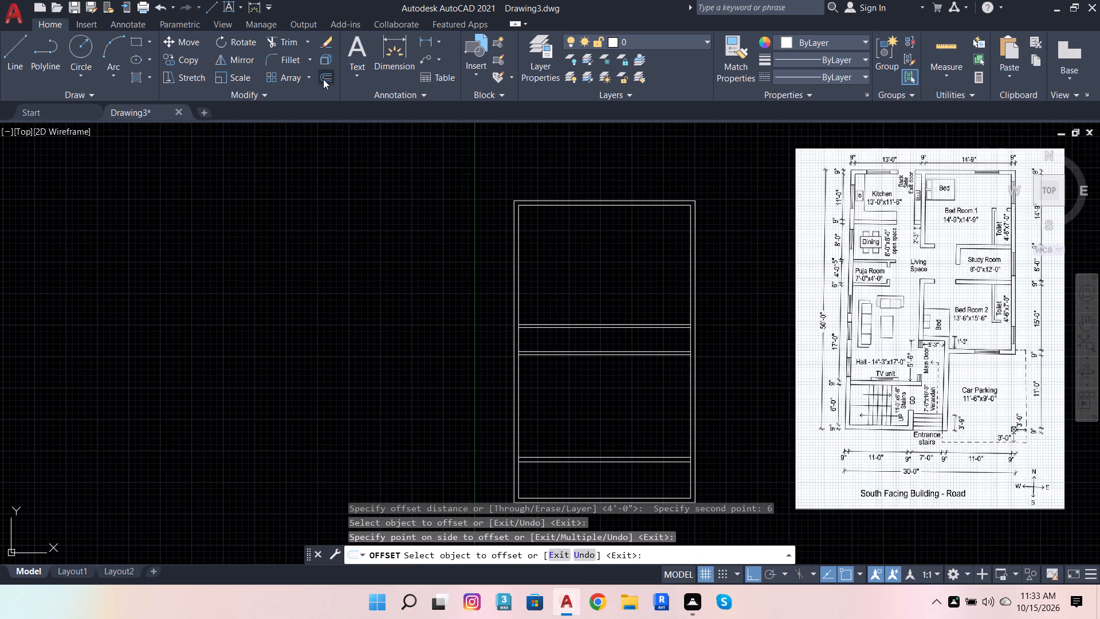
scroll(526, 318, up, 2)
click(501, 328)
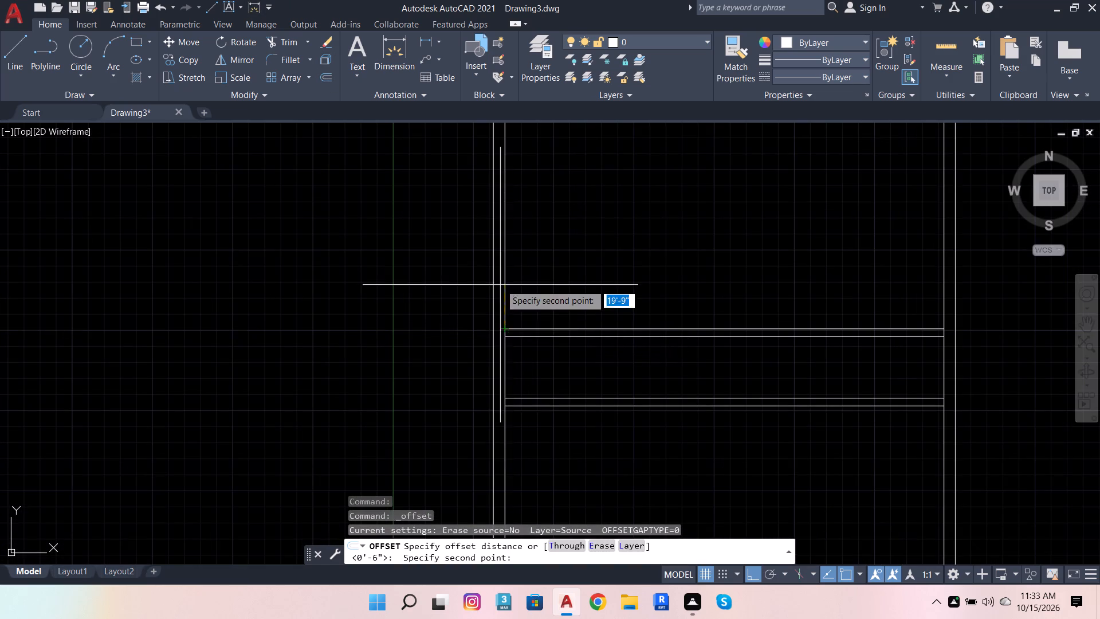
scroll(499, 291, down, 4)
scroll(488, 305, up, 2)
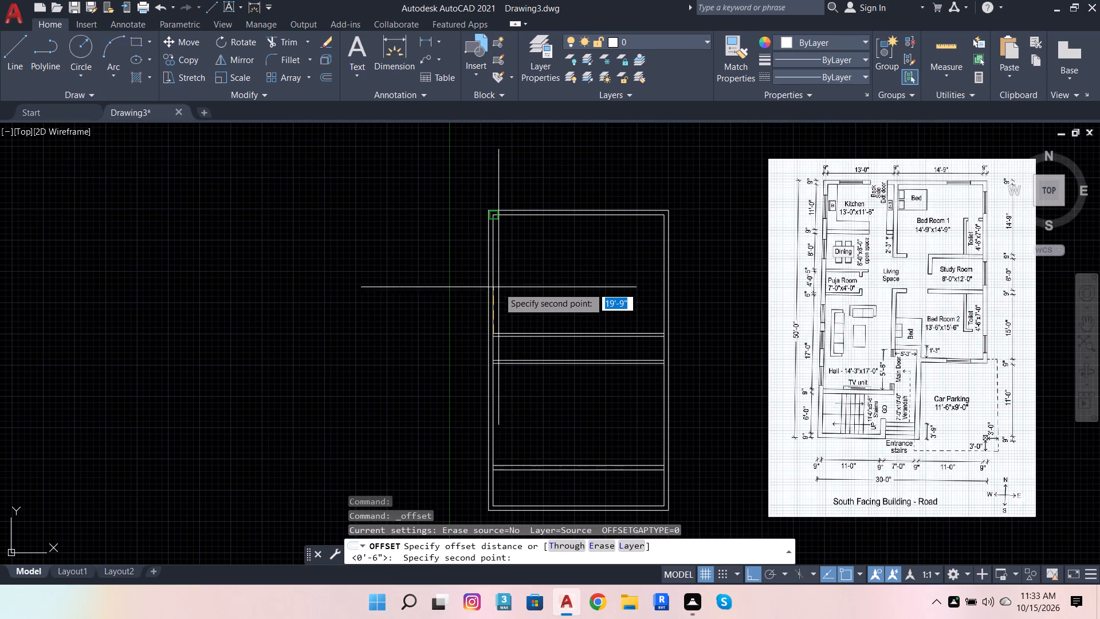
scroll(874, 234, up, 2)
scroll(879, 240, down, 1)
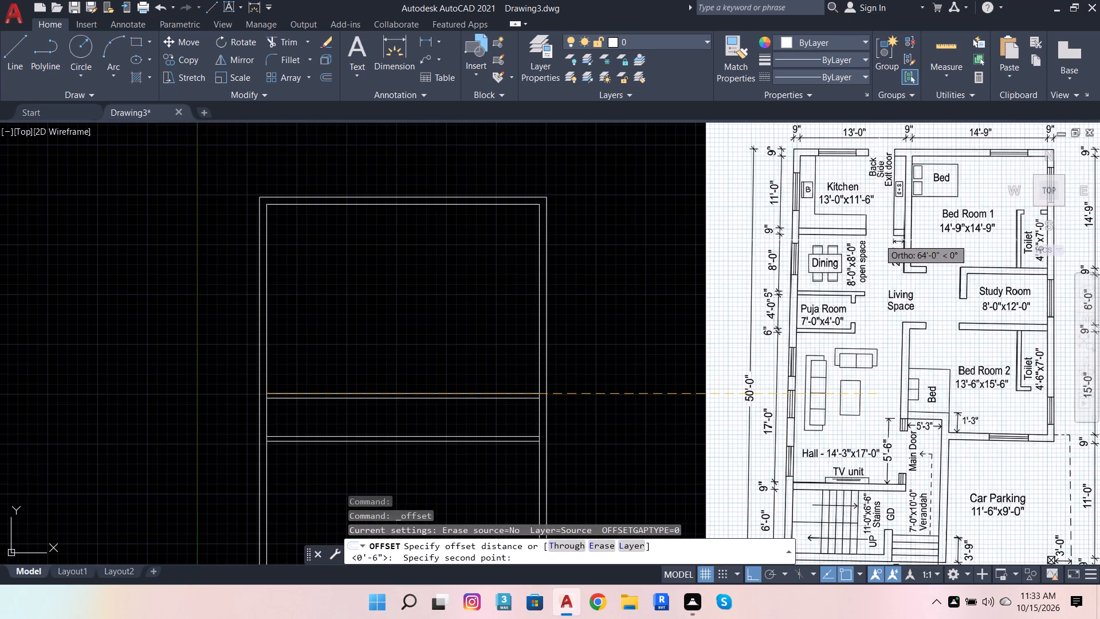
scroll(589, 319, down, 1)
scroll(359, 171, up, 1)
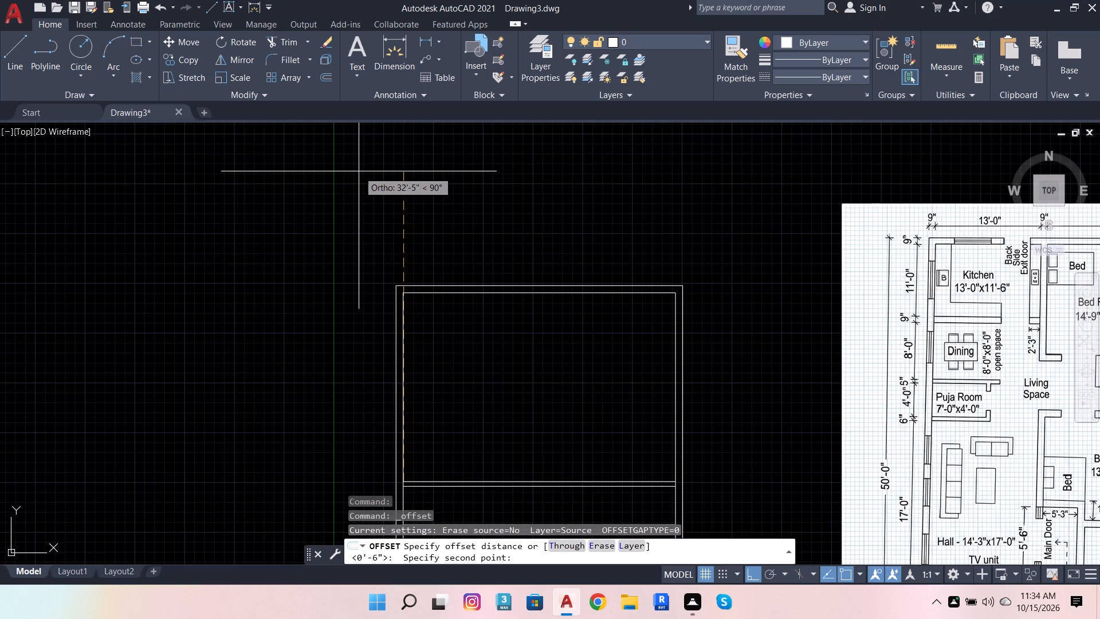
text(8')
key(Return)
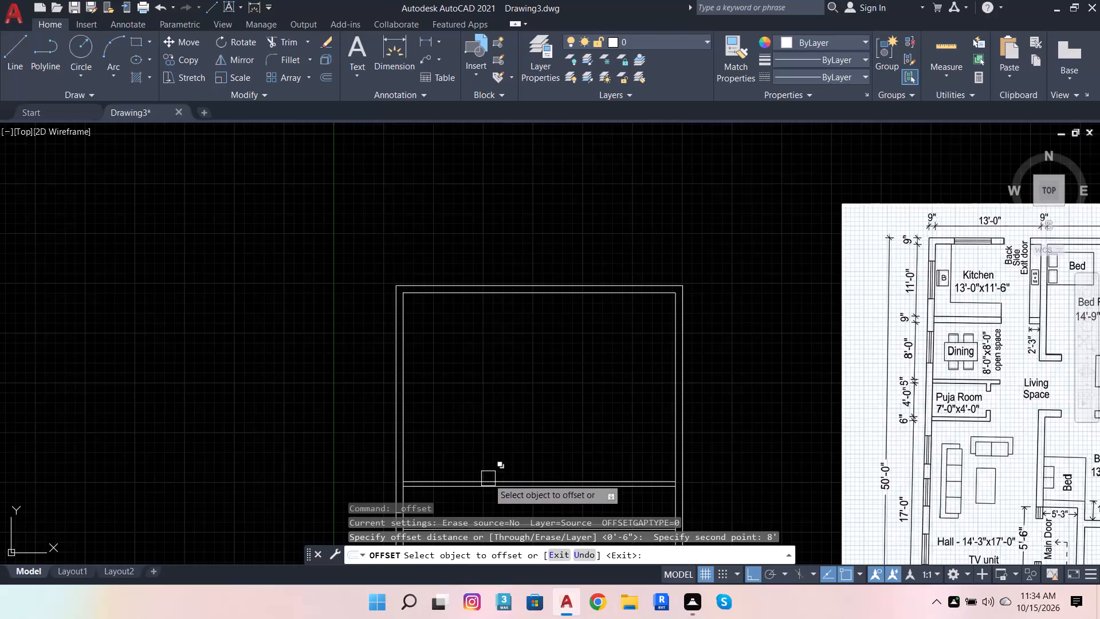
scroll(487, 477, up, 3)
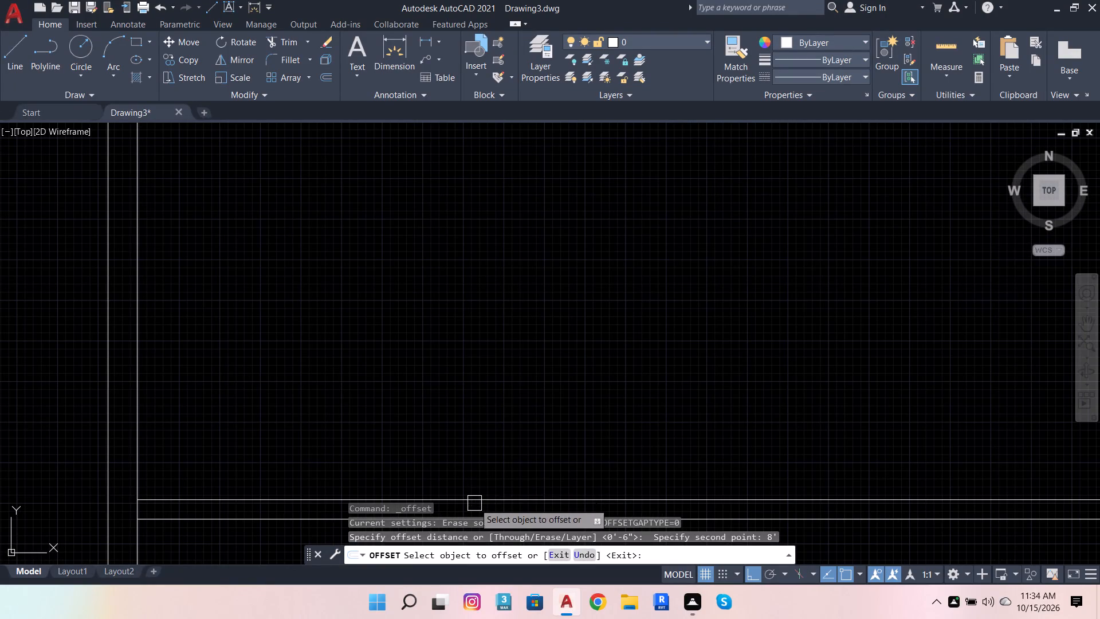
click(474, 503)
click(478, 299)
Offset the dining space's upper boundary line 9" upward to form the wall between dining and kitchen.
scroll(498, 327, down, 4)
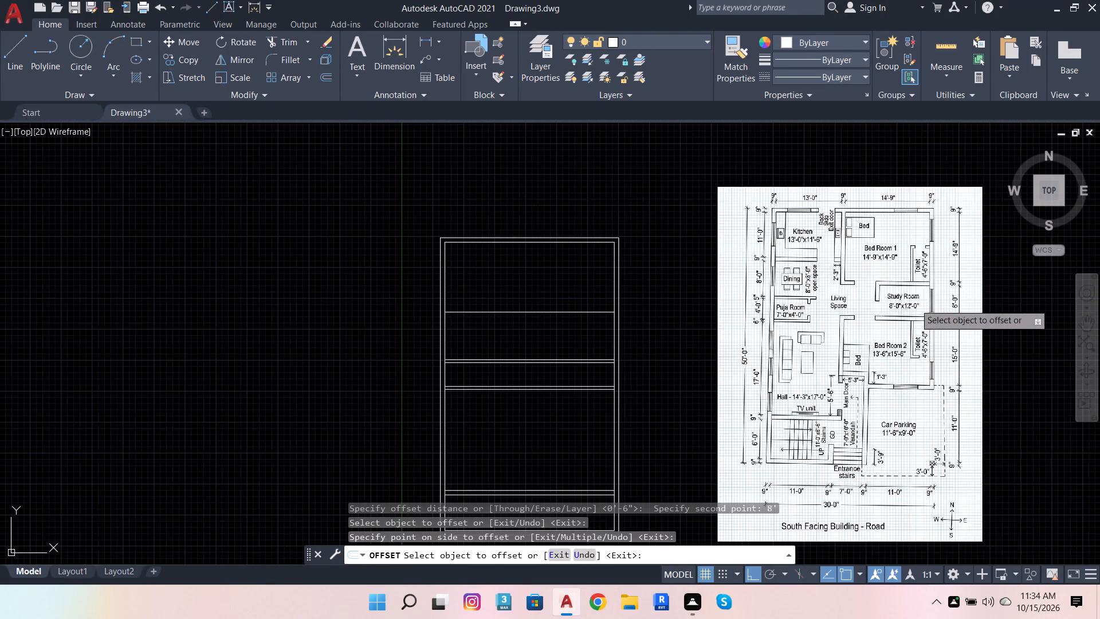
scroll(785, 264, up, 2)
scroll(650, 344, down, 2)
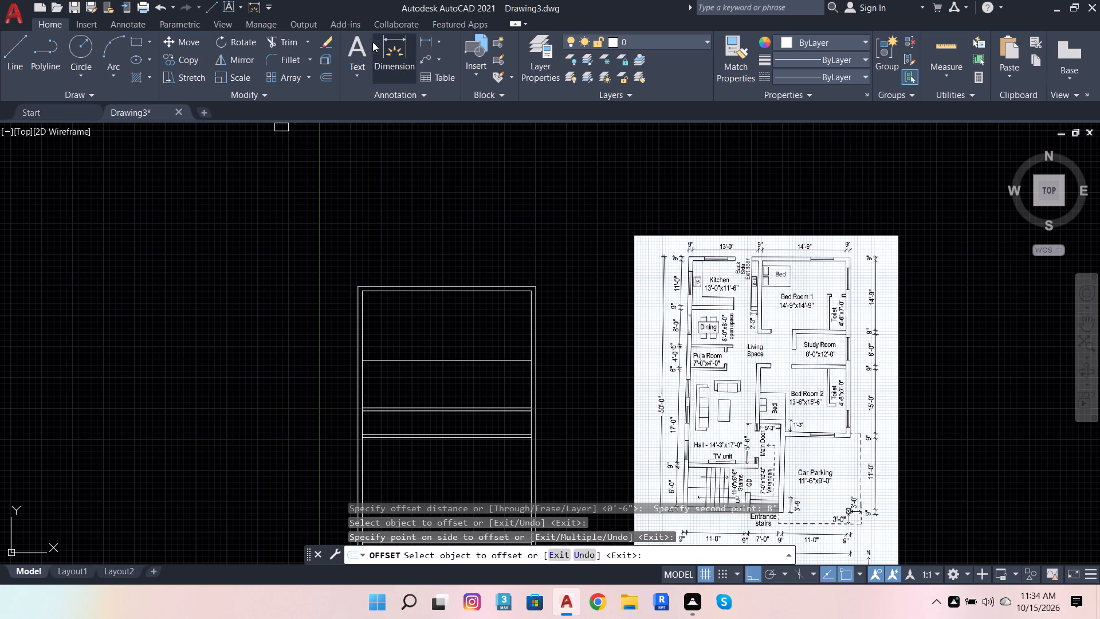
click(325, 75)
click(364, 360)
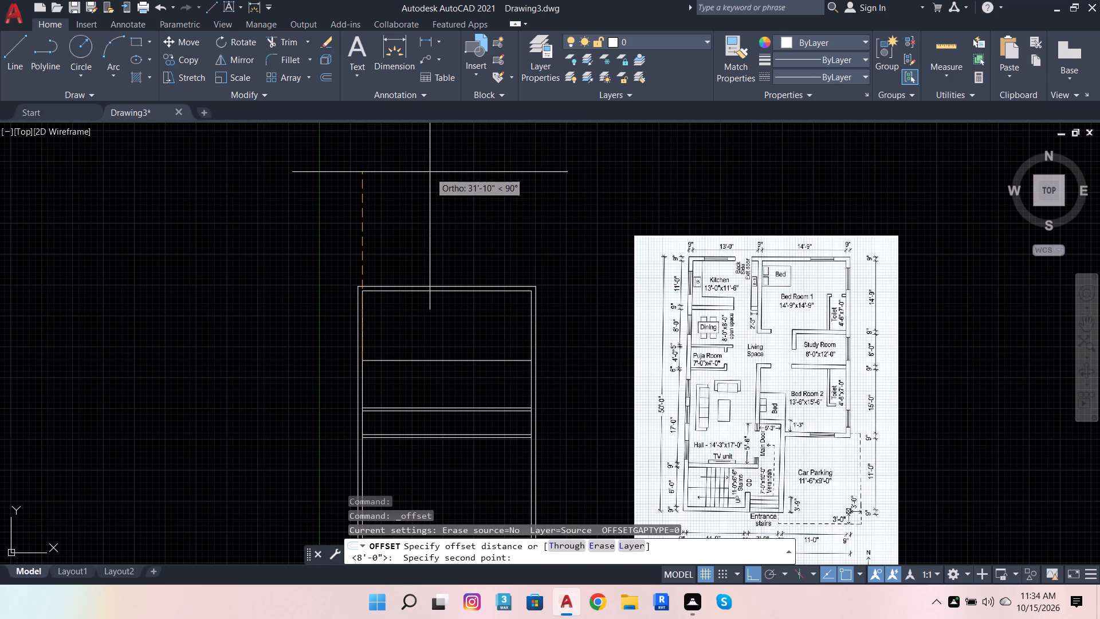
key(9)
key(Return)
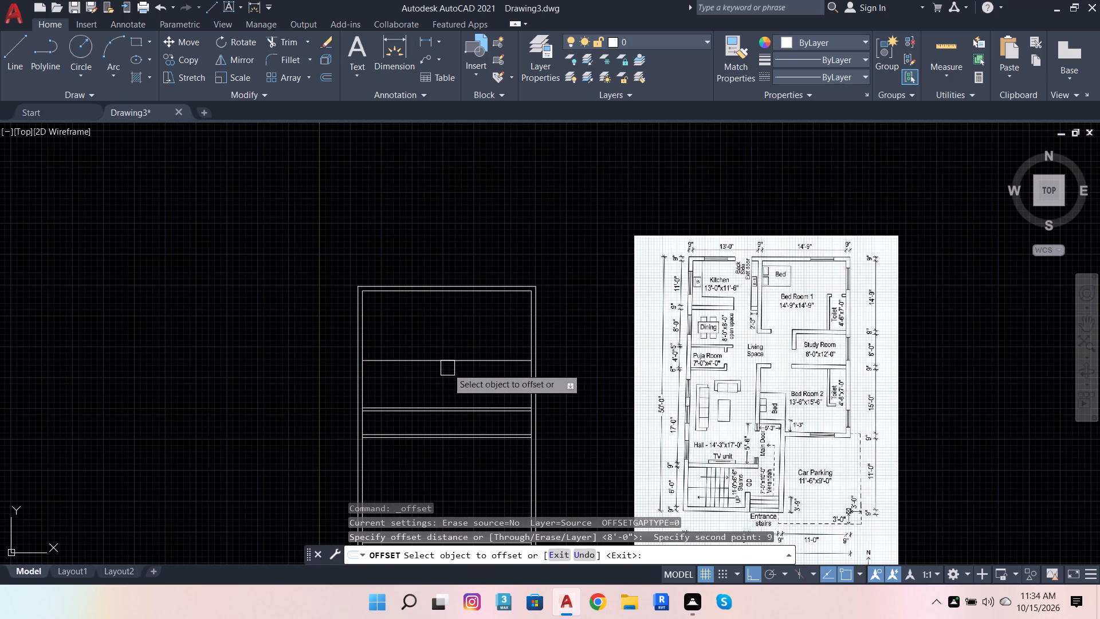
click(447, 363)
click(419, 254)
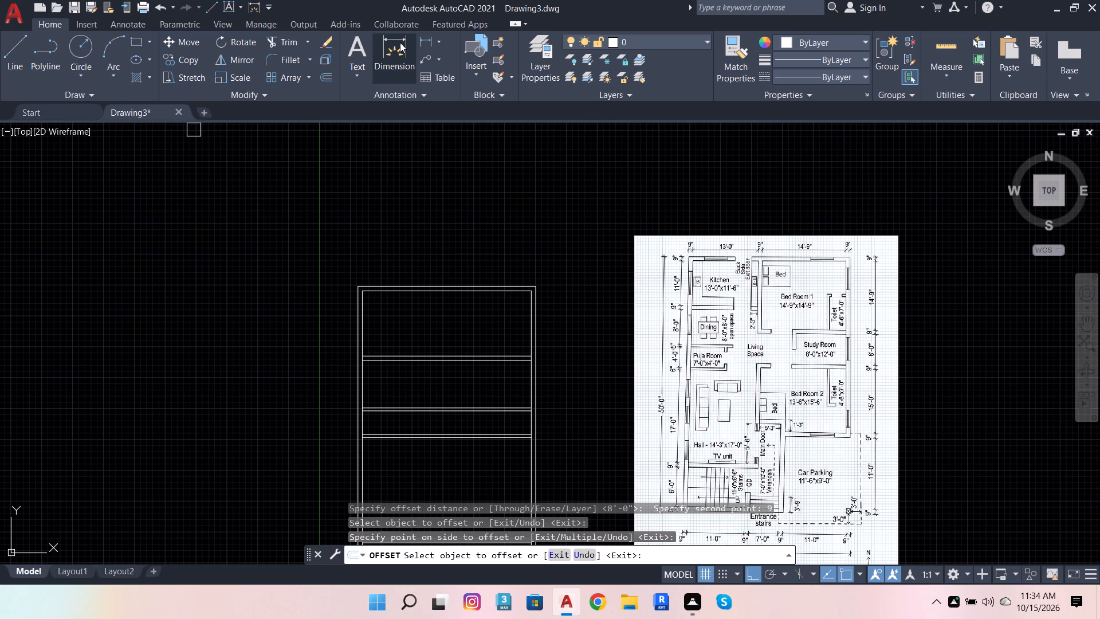
Dimension the kitchen's depth from the dining wall's upper line to the north wall's inner face, placed outside the west wall.
click(401, 42)
scroll(355, 370, up, 2)
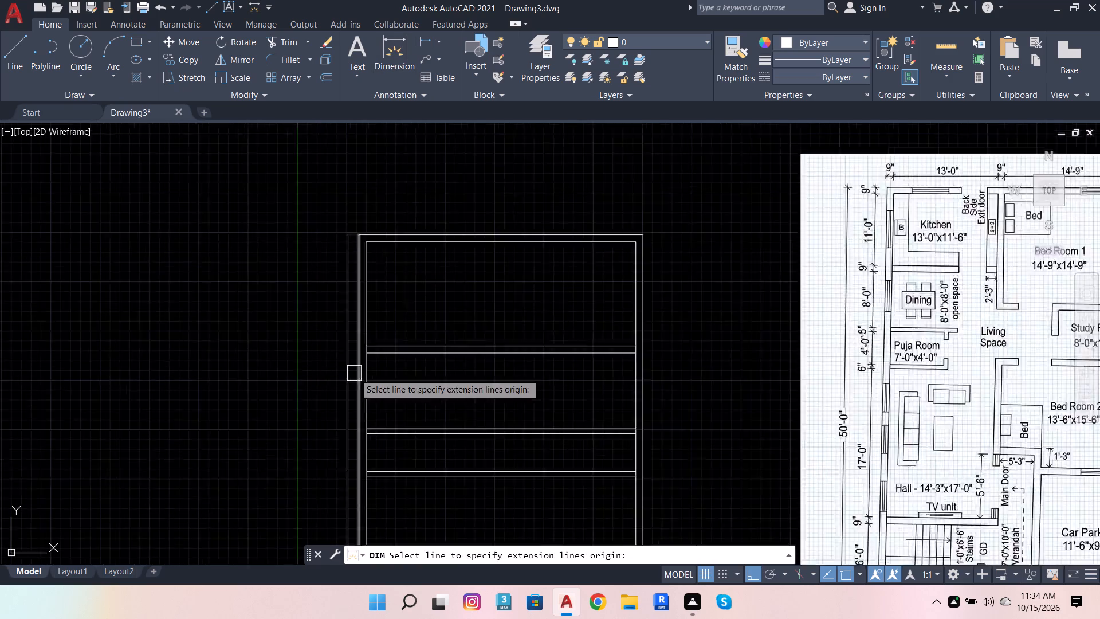
scroll(354, 373, up, 1)
click(375, 328)
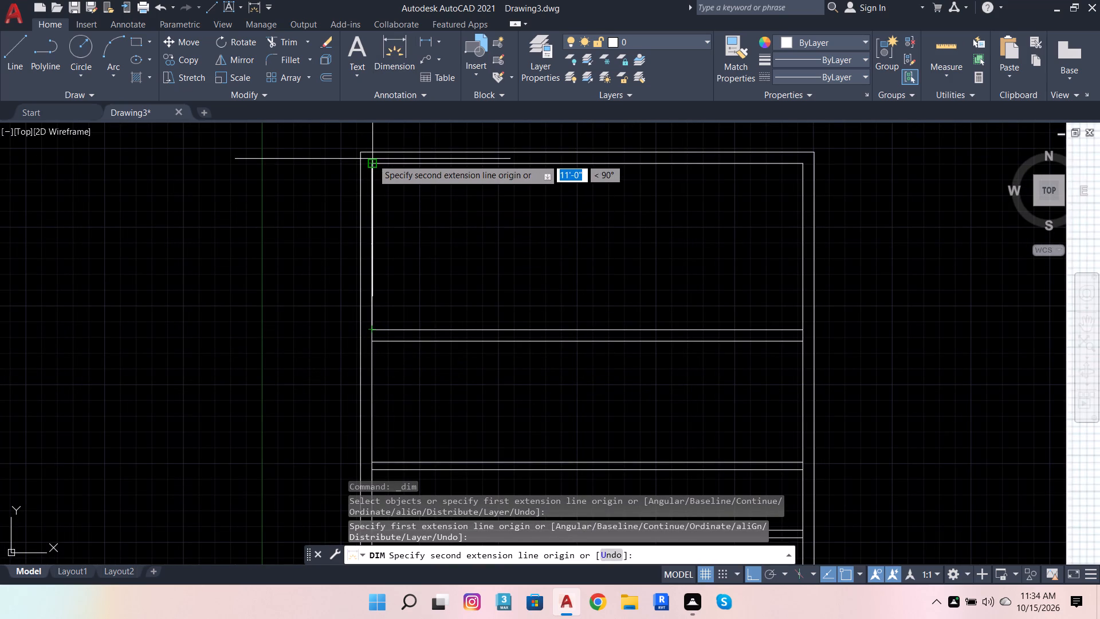
click(371, 164)
click(261, 186)
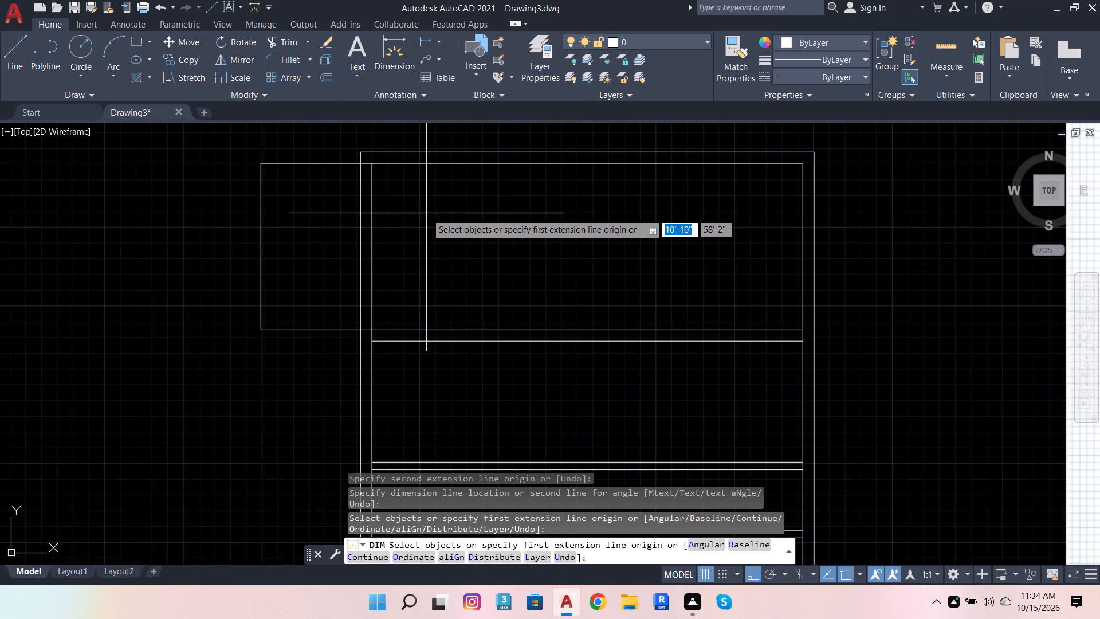
key(Escape)
key(Escape)
key(Escape)
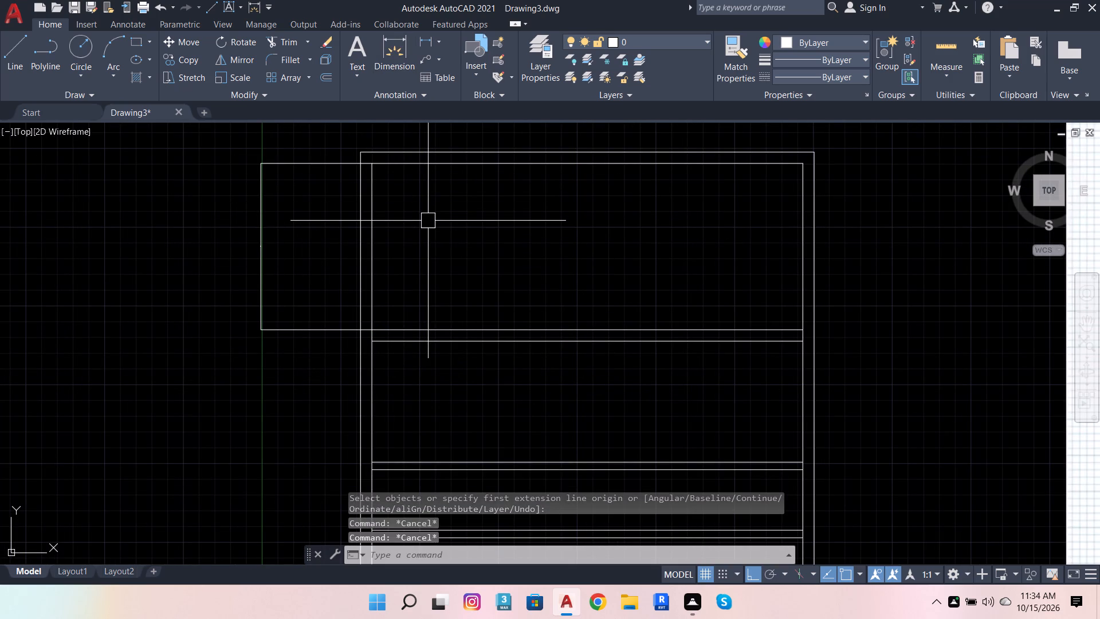
Modify the Standard dimension style's primary units to Architectural format with 0'-0" precision.
text(DIM)
click(481, 263)
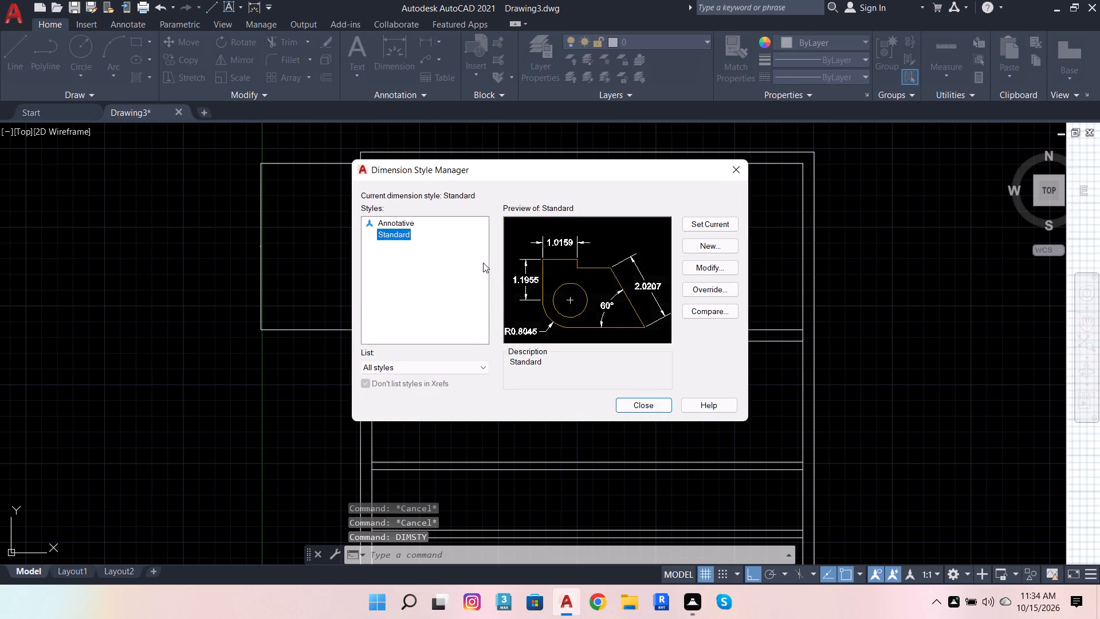
click(703, 269)
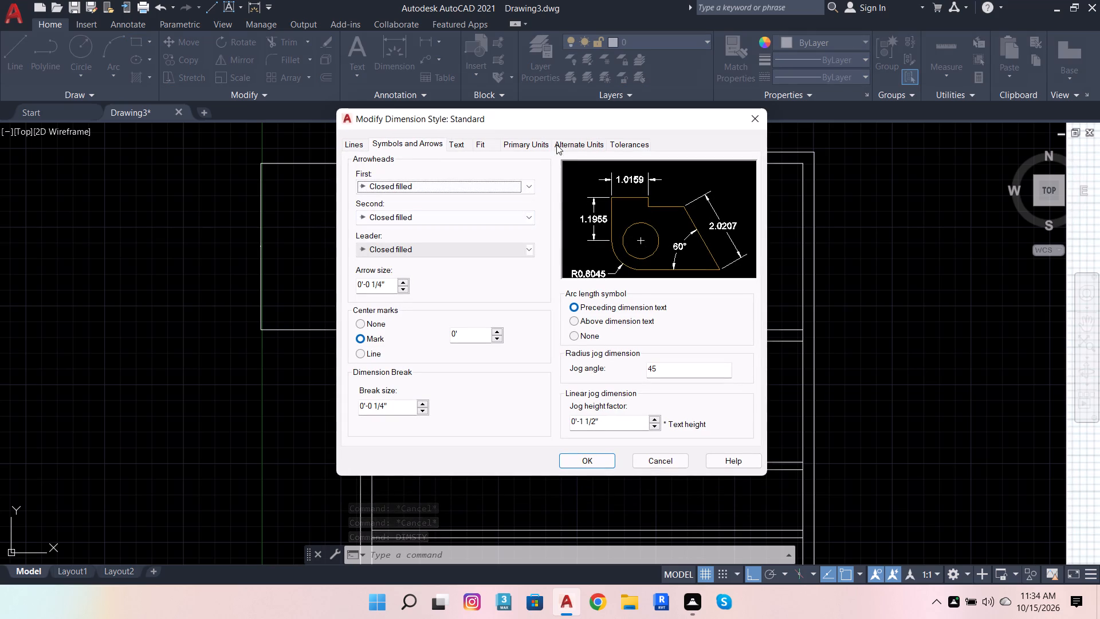
click(539, 139)
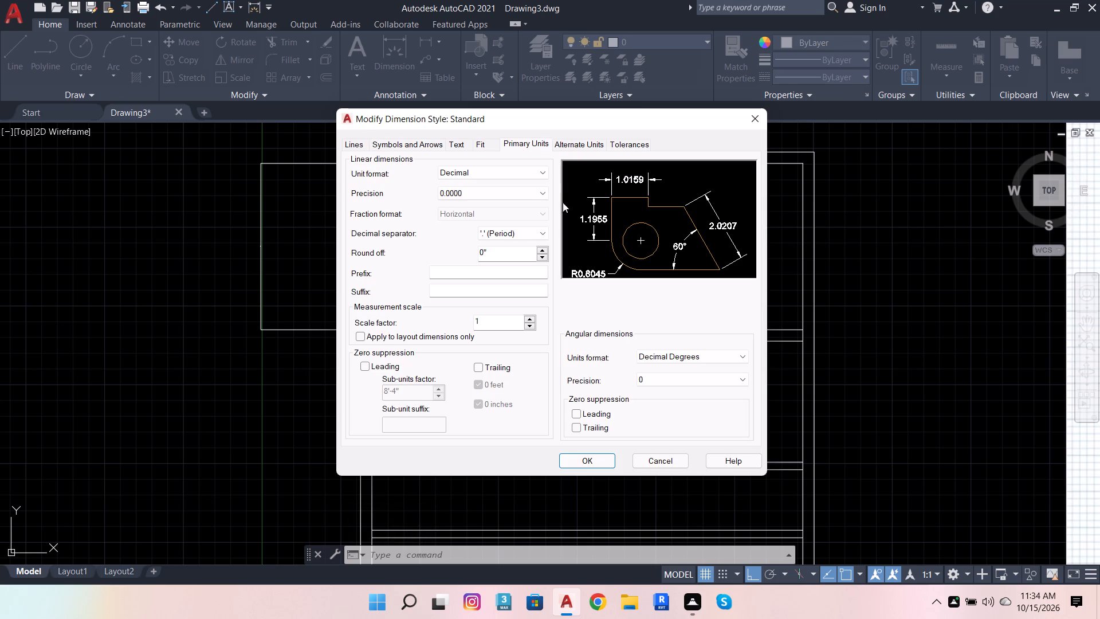
click(504, 177)
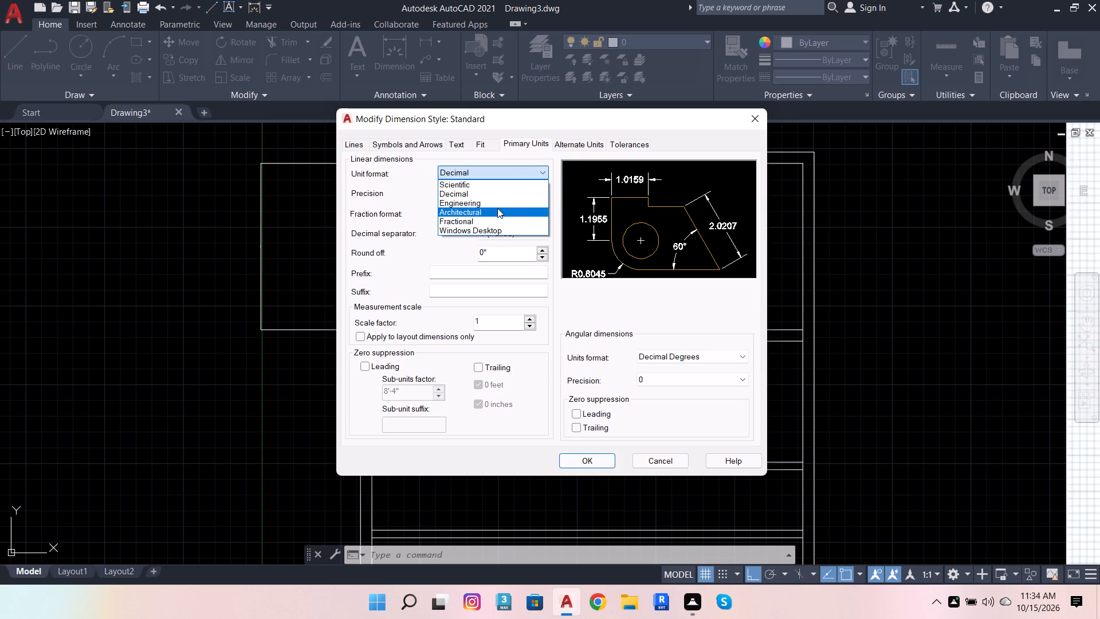
click(497, 208)
click(495, 191)
click(495, 201)
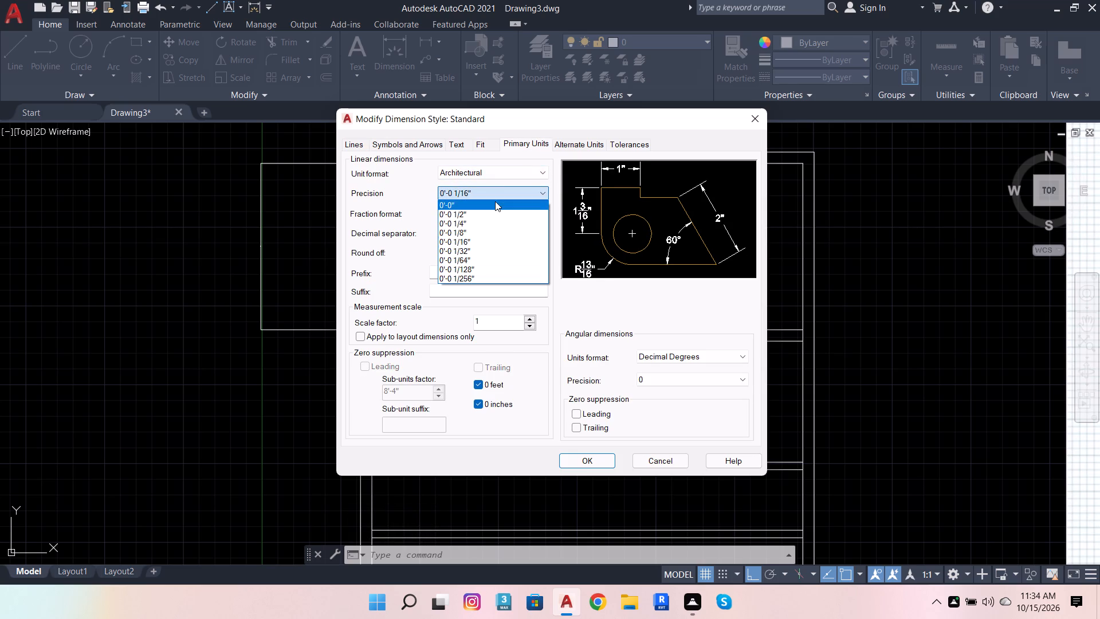
Set the Standard dimension style's text height to 4".
click(457, 149)
drag(529, 241, 434, 263)
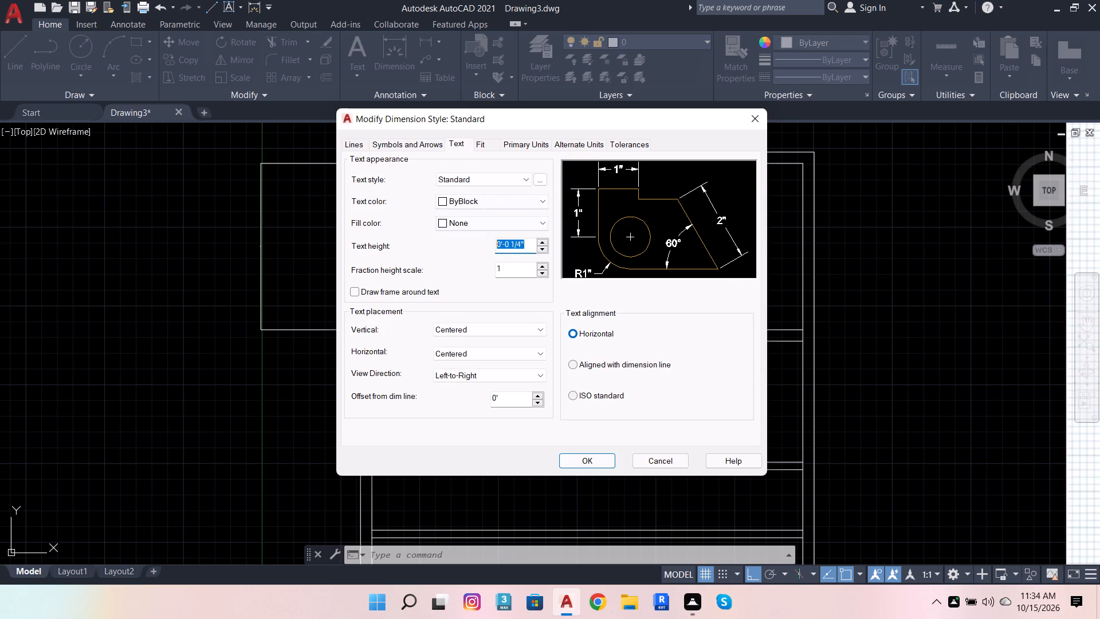
drag(434, 263, 417, 263)
key(4)
key(Return)
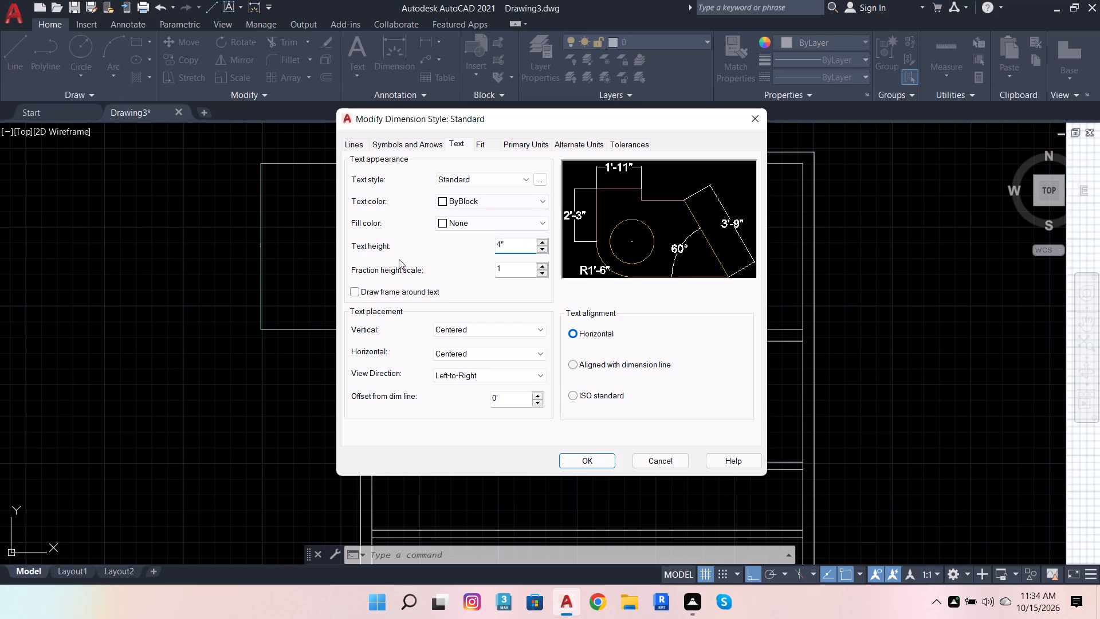
Set the Standard dimension style's arrow size to 2".
click(416, 144)
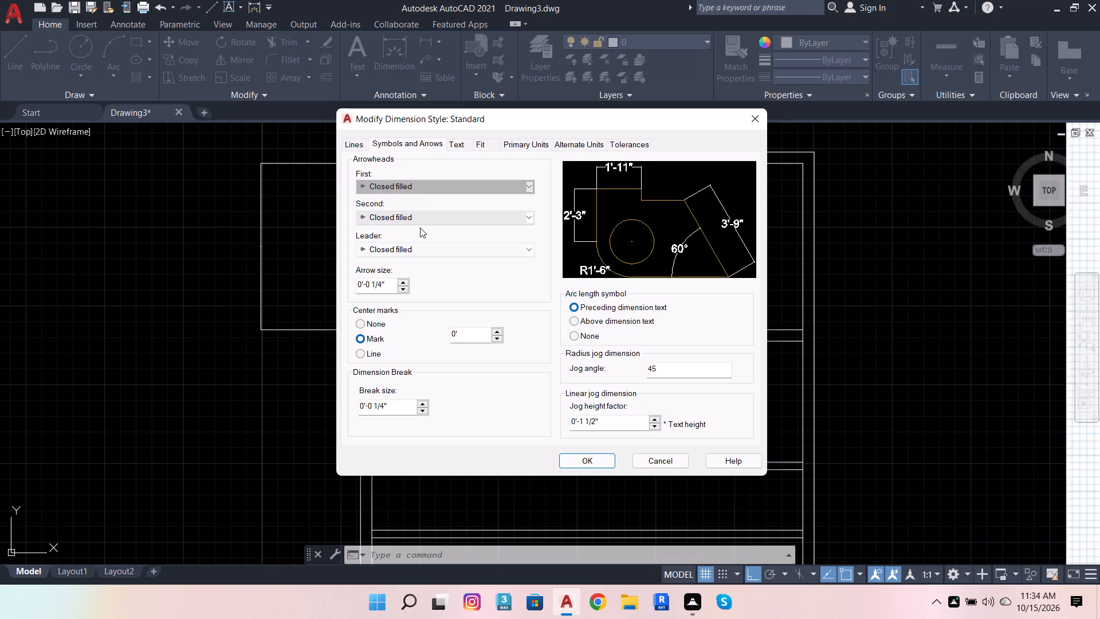
drag(384, 282, 279, 284)
key(2)
key(Return)
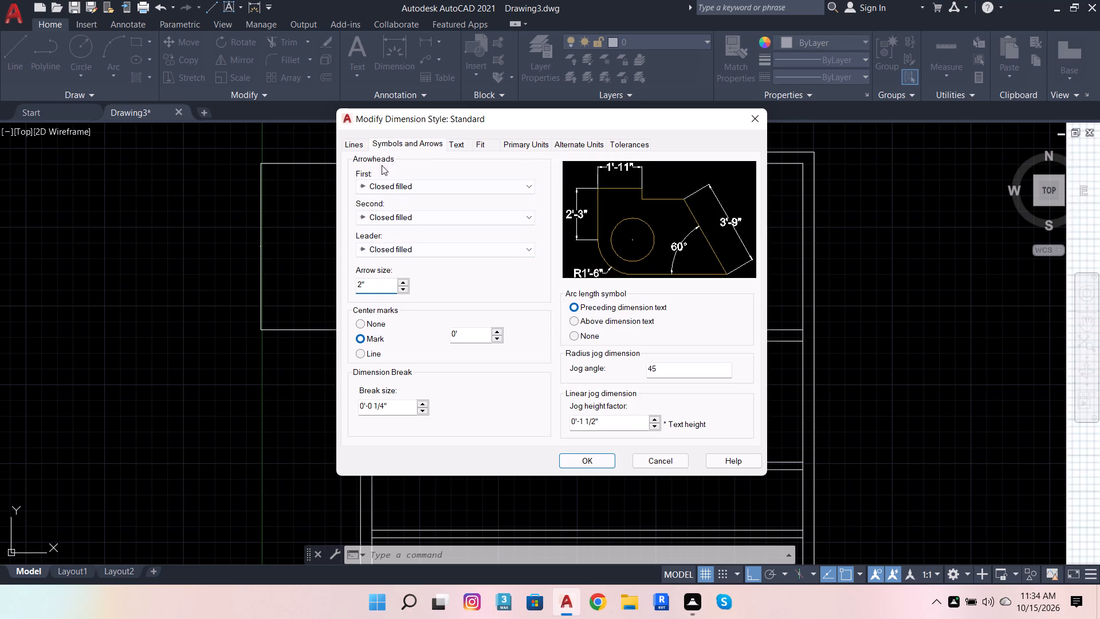
Set the Standard dimension style's text alignment to Aligned with dimension line and make the style current.
click(459, 142)
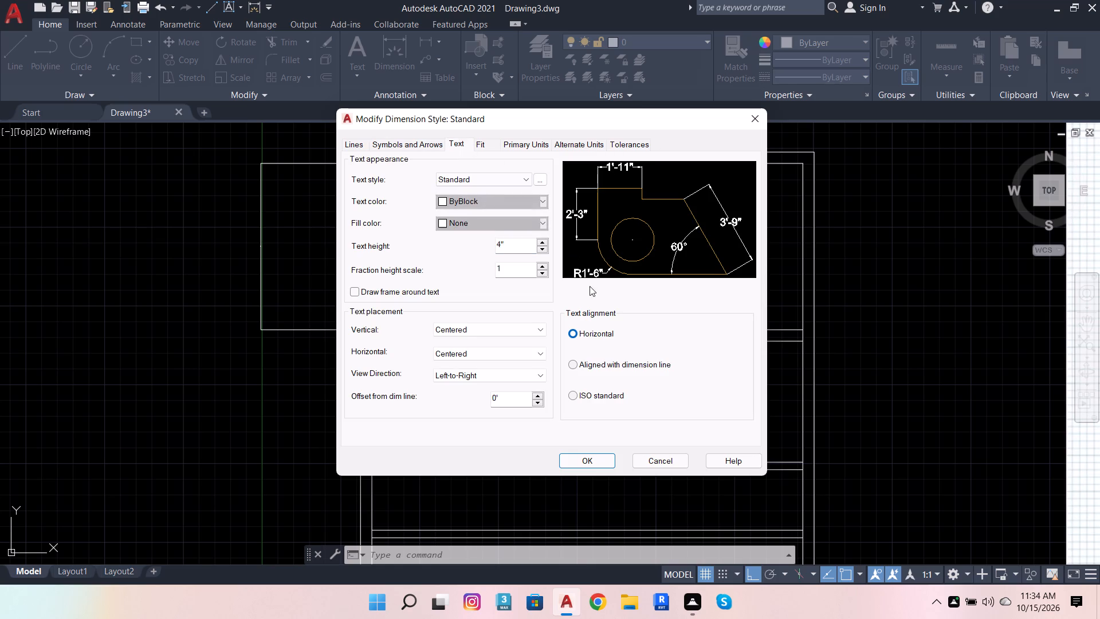
click(580, 367)
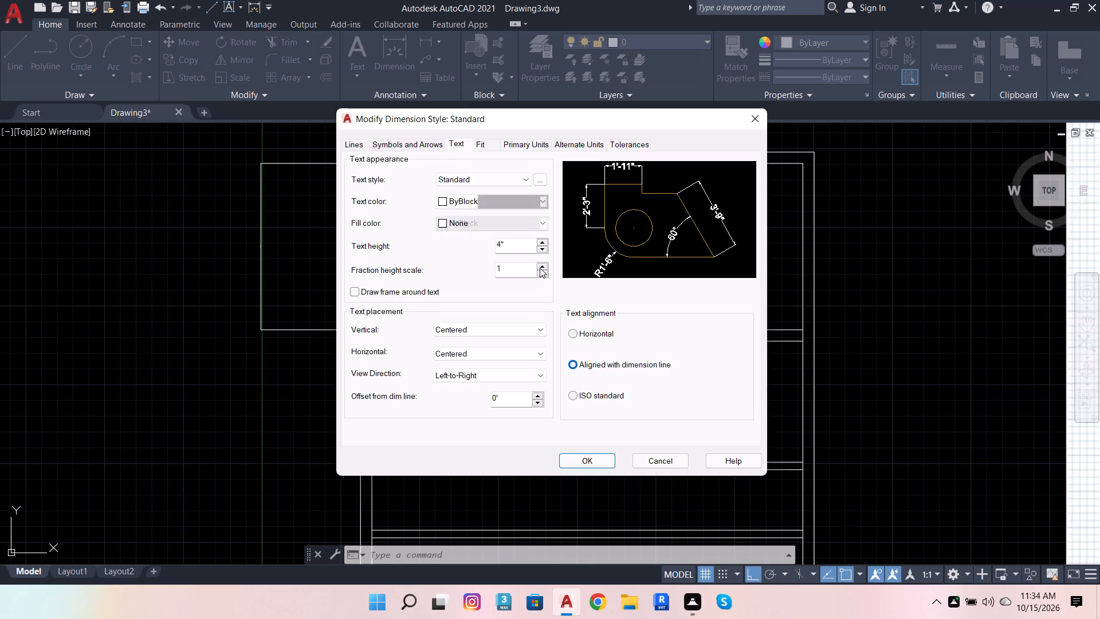
click(587, 464)
click(717, 218)
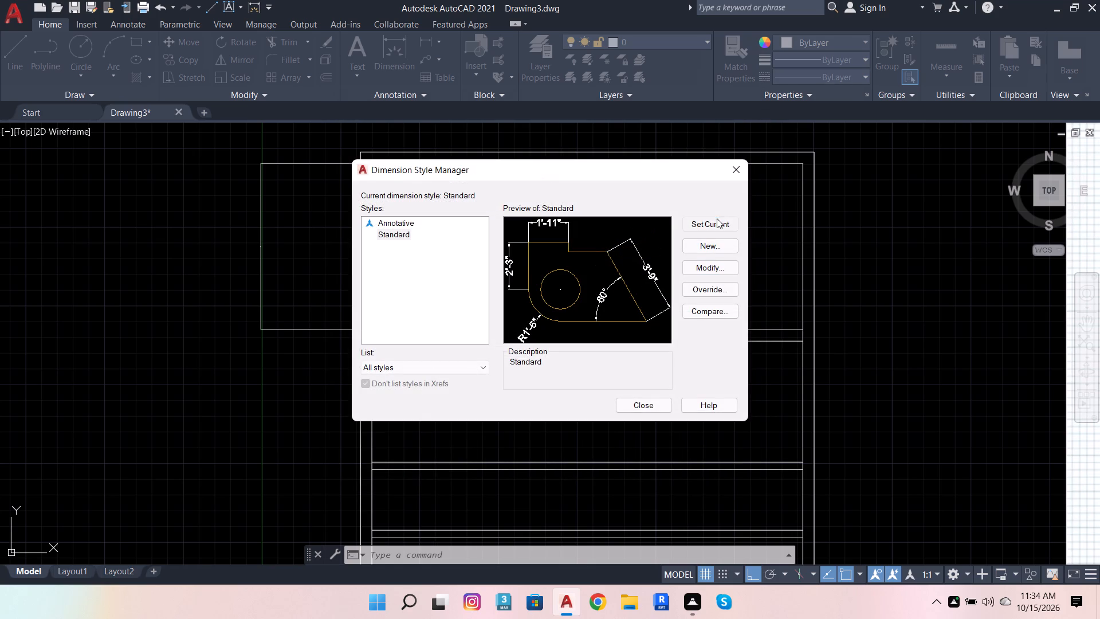
click(720, 219)
click(651, 408)
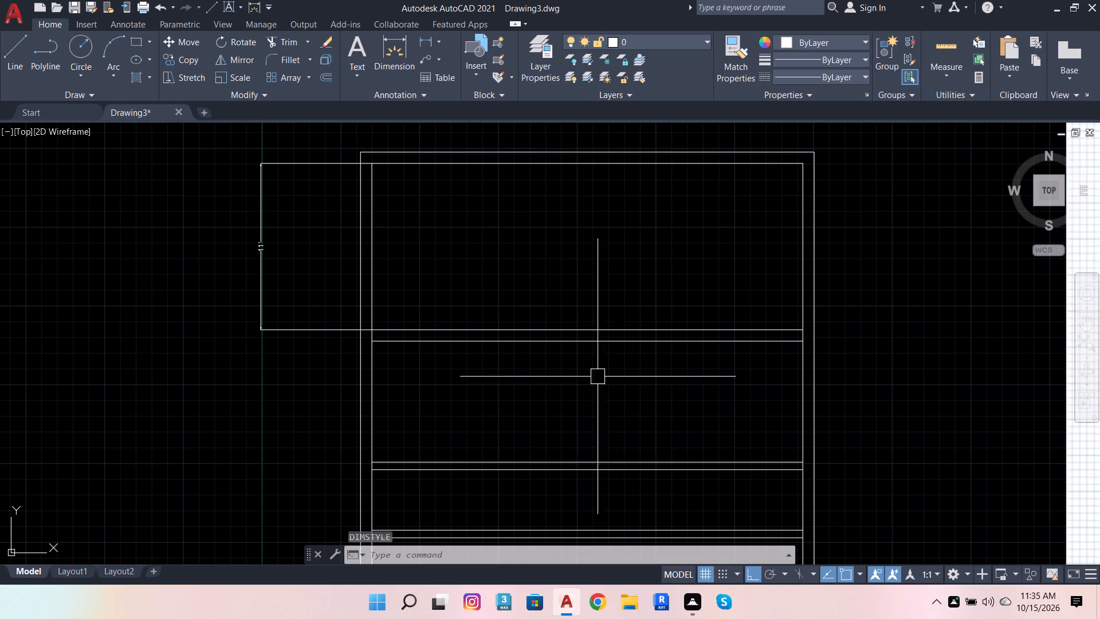
Delete the kitchen's depth dimension outside the west wall.
scroll(536, 339, down, 1)
scroll(355, 285, up, 4)
scroll(398, 264, down, 2)
click(401, 264)
key(Delete)
scroll(407, 215, down, 2)
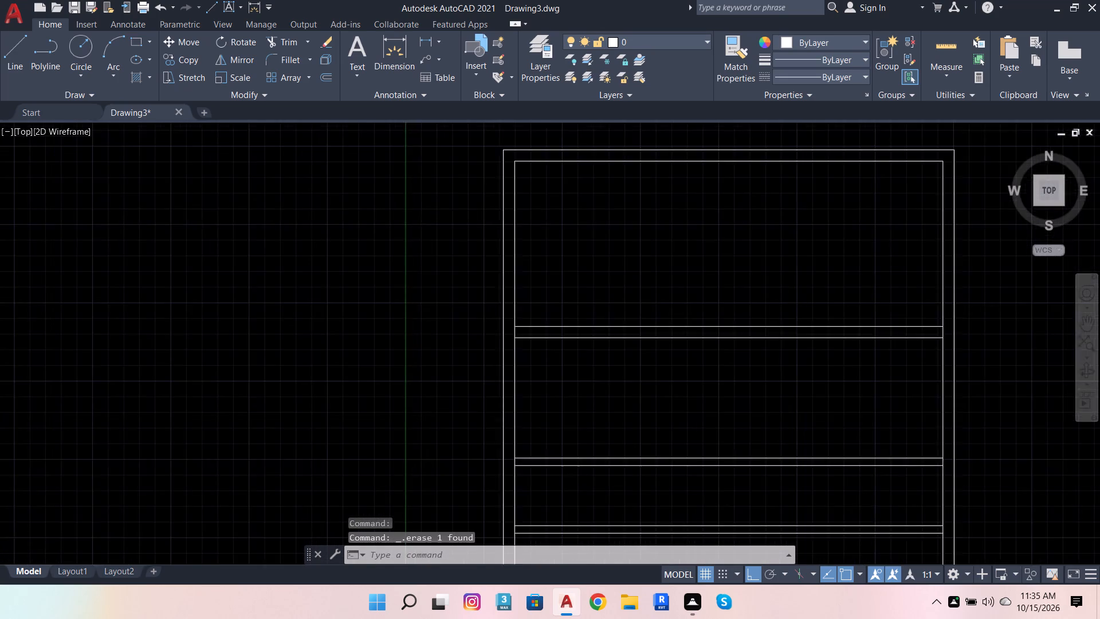
Set the Standard dimension style's text height to 6" and make the style current.
click(363, 554)
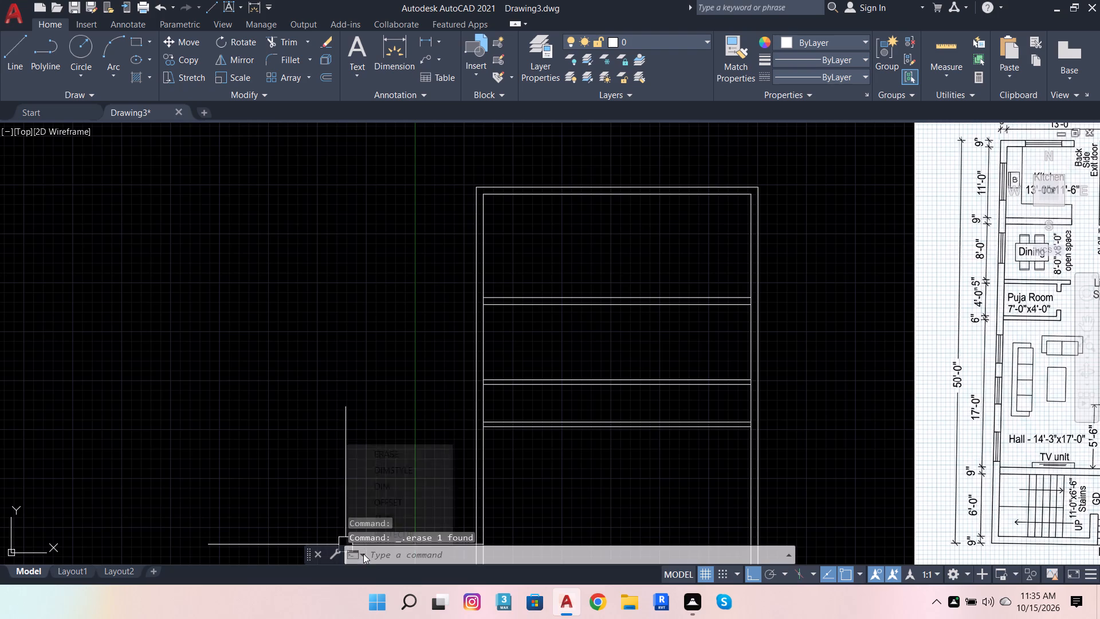
click(393, 473)
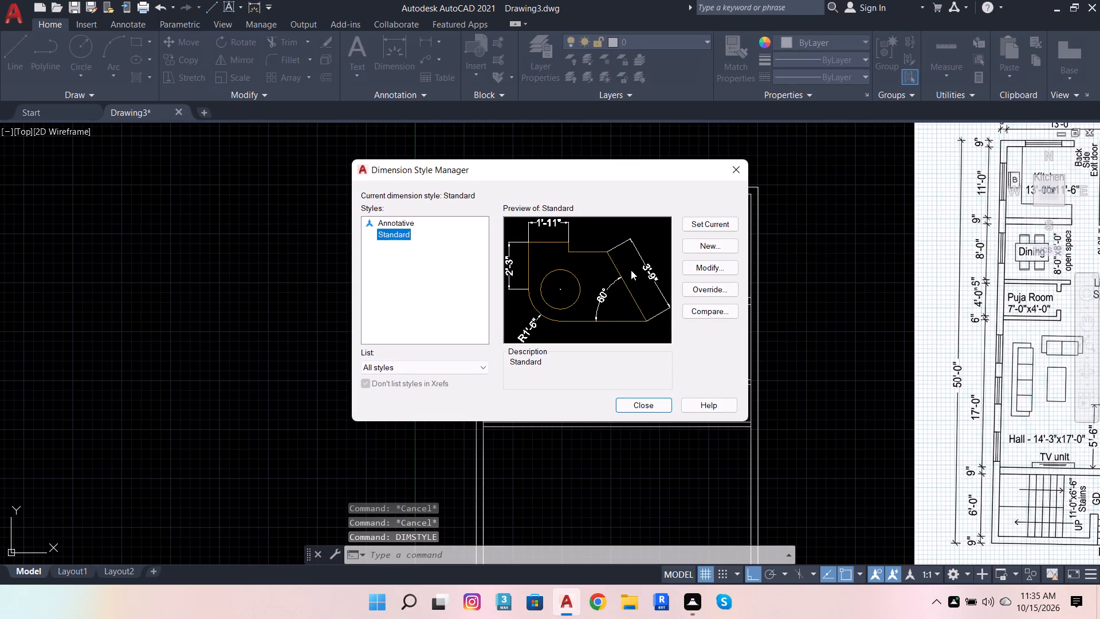
click(703, 266)
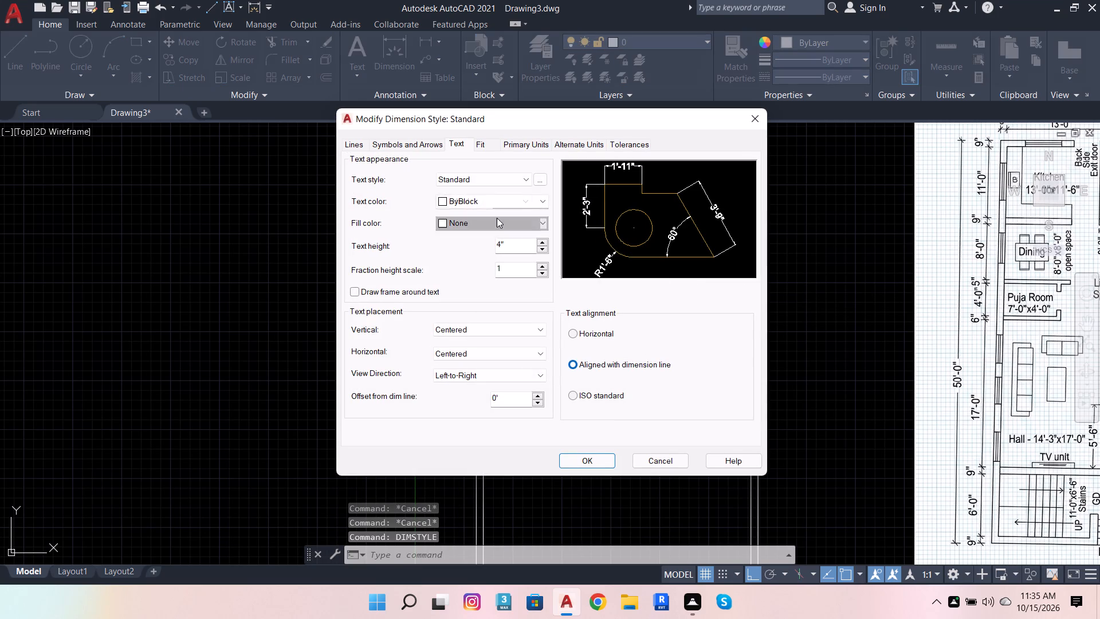
click(478, 144)
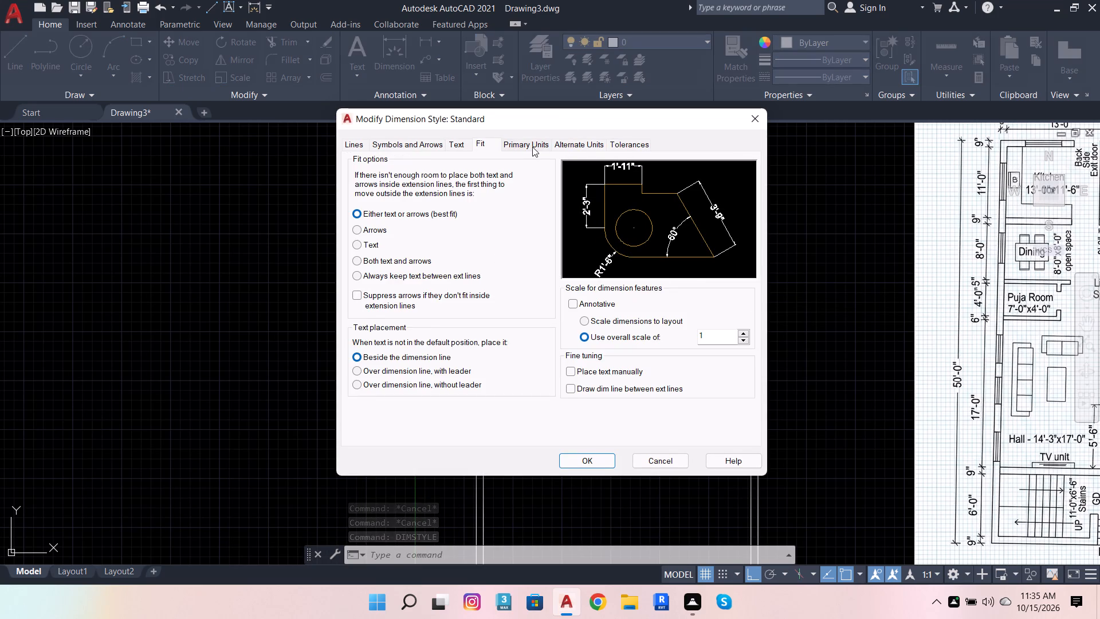
click(532, 147)
click(451, 140)
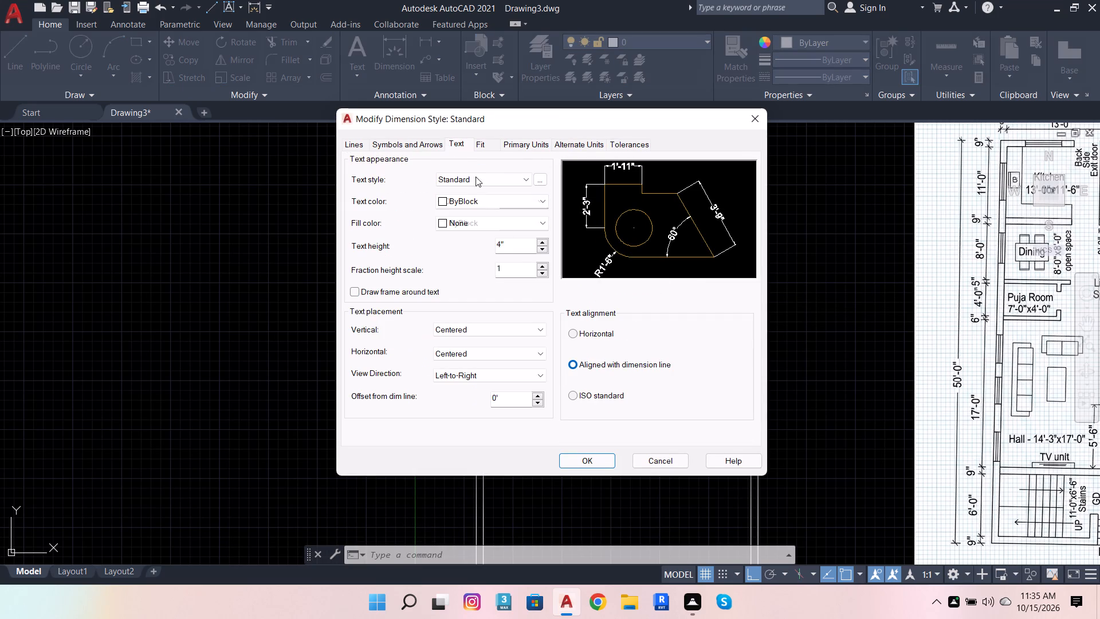
drag(513, 244, 430, 258)
key(6)
key(Return)
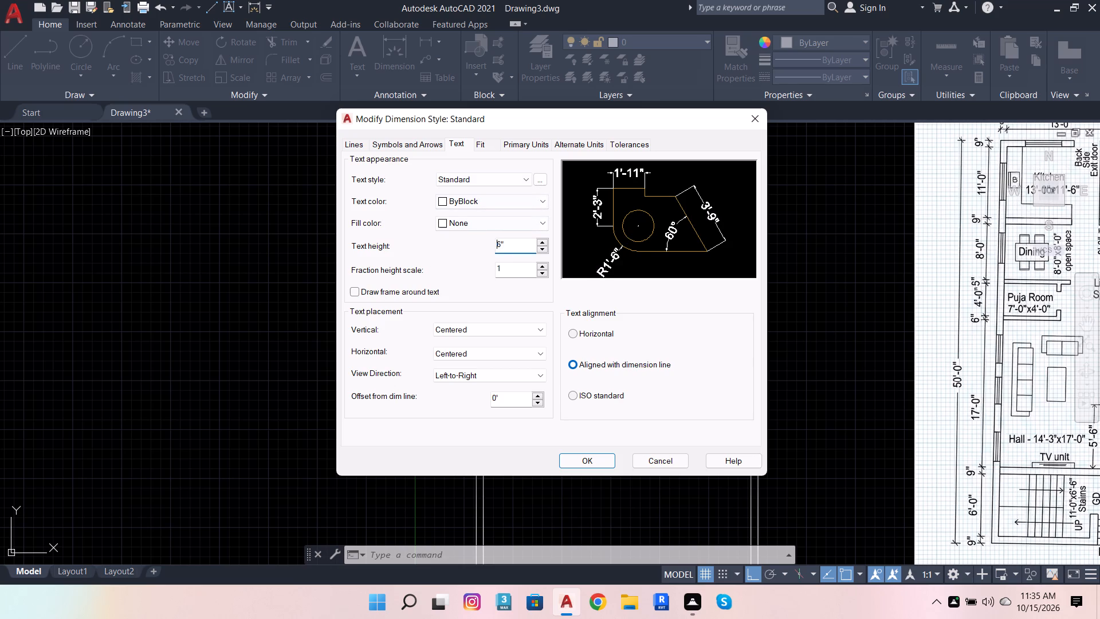
click(582, 461)
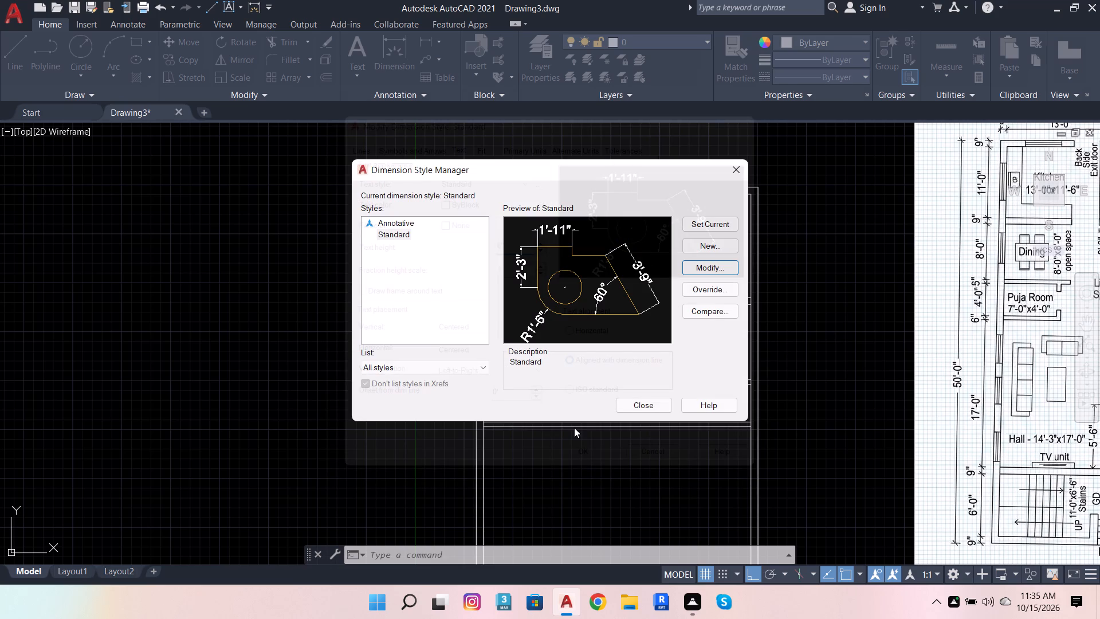
scroll(574, 428, down, 1)
click(712, 216)
click(712, 216)
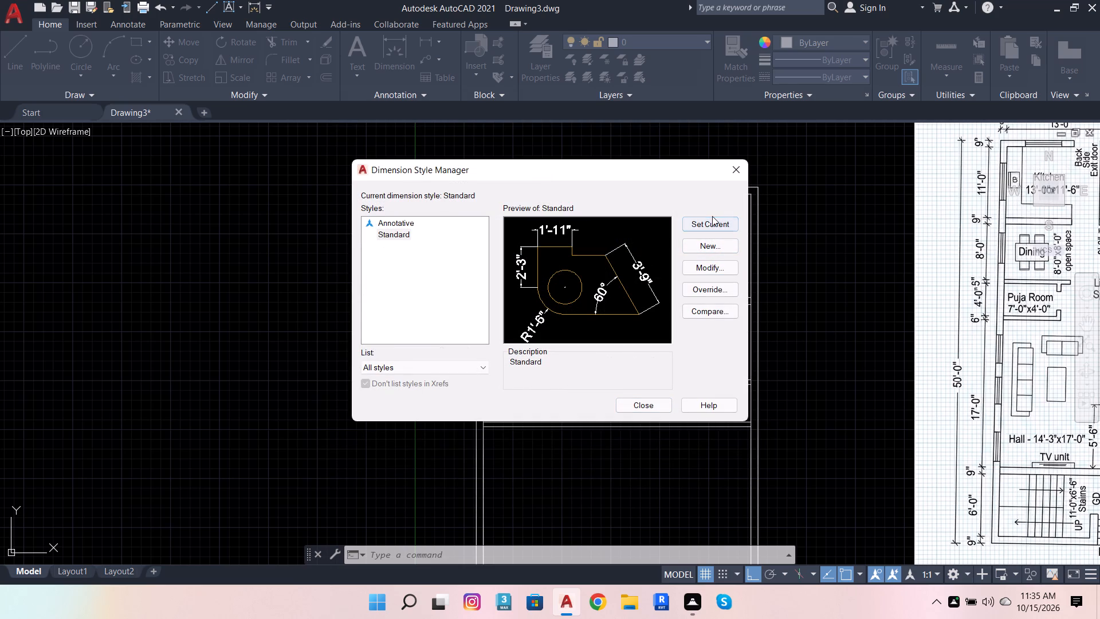
click(712, 224)
click(659, 403)
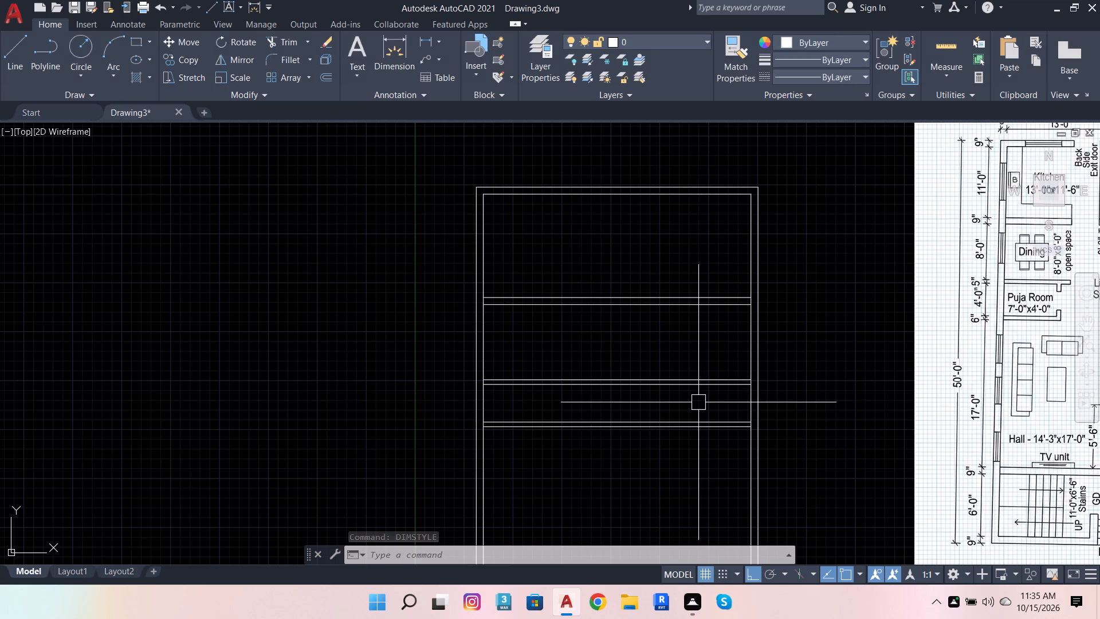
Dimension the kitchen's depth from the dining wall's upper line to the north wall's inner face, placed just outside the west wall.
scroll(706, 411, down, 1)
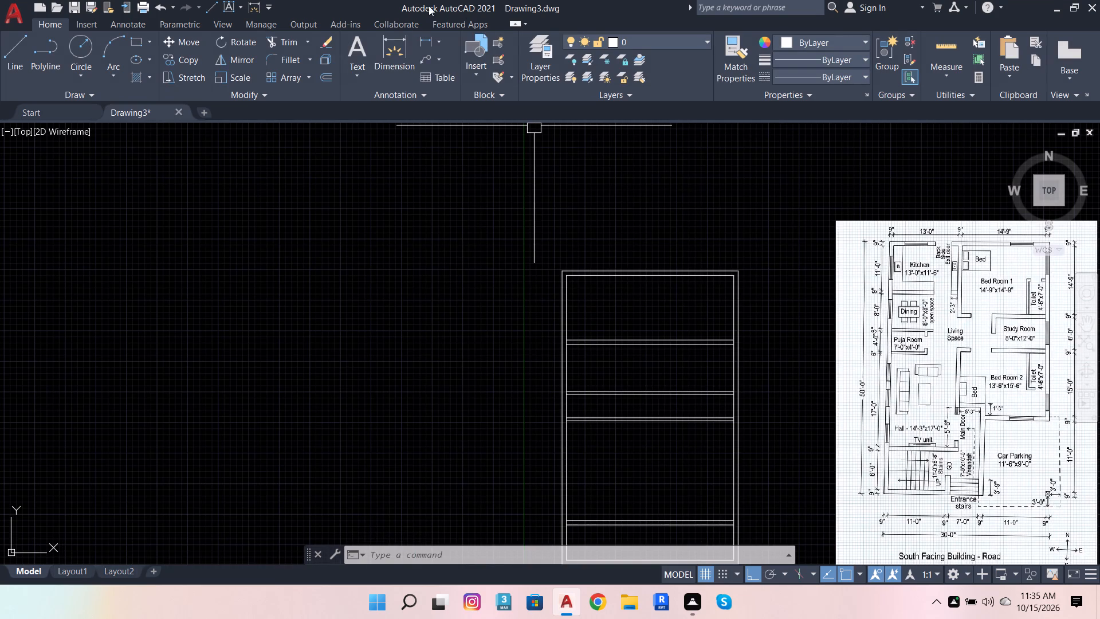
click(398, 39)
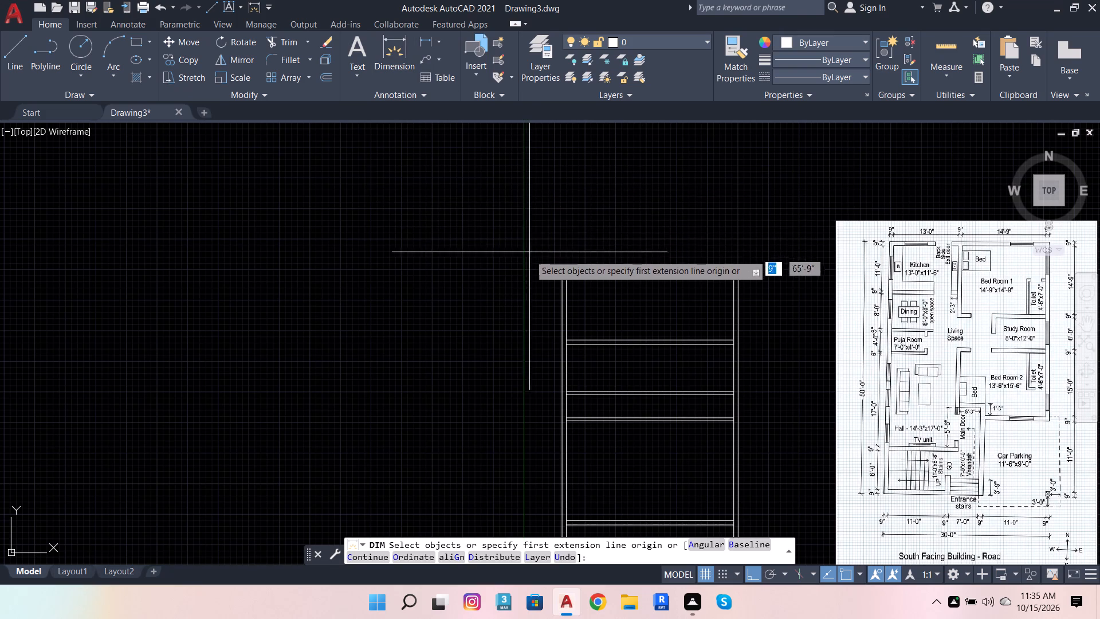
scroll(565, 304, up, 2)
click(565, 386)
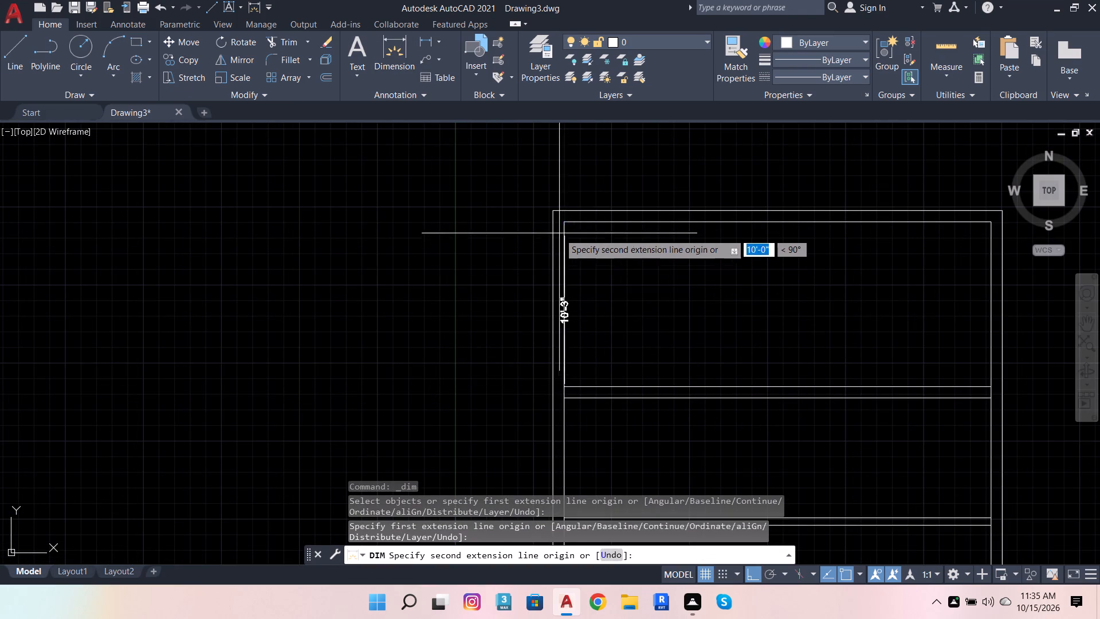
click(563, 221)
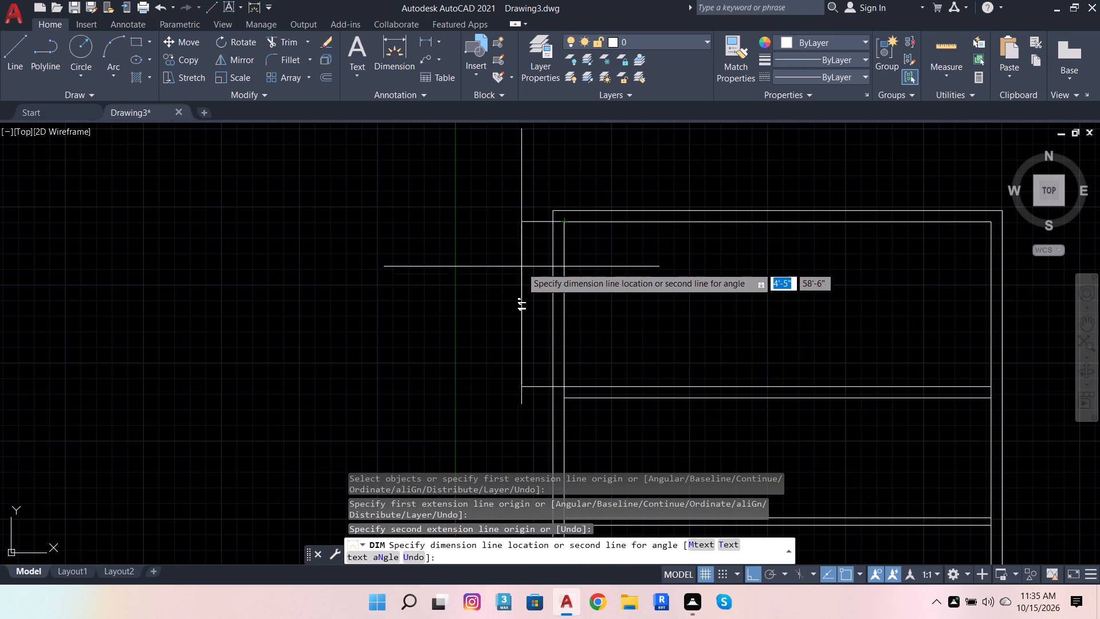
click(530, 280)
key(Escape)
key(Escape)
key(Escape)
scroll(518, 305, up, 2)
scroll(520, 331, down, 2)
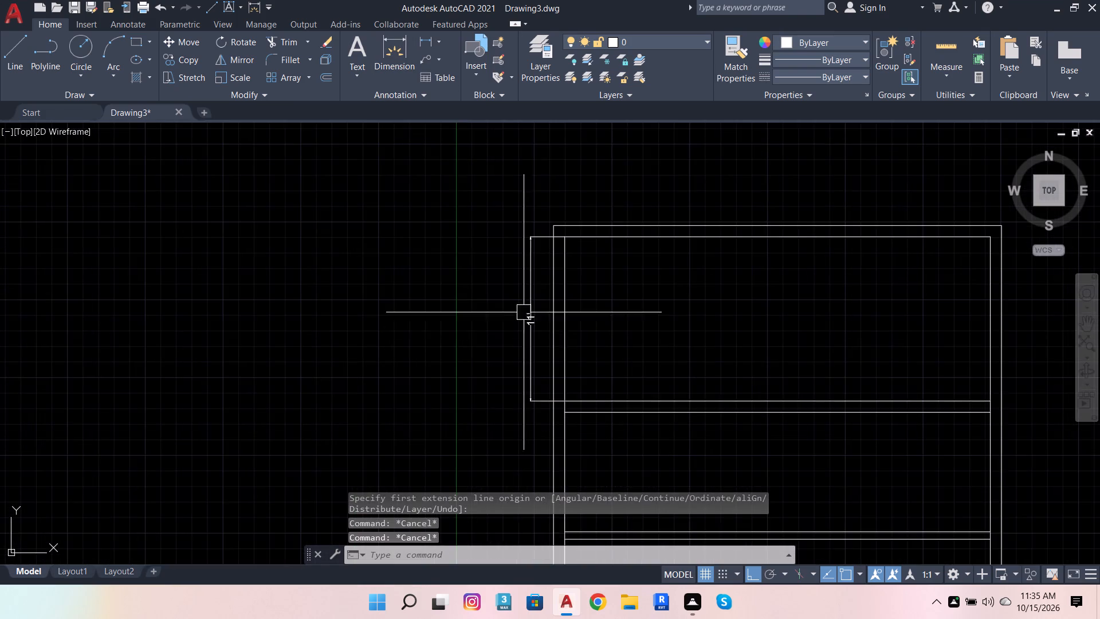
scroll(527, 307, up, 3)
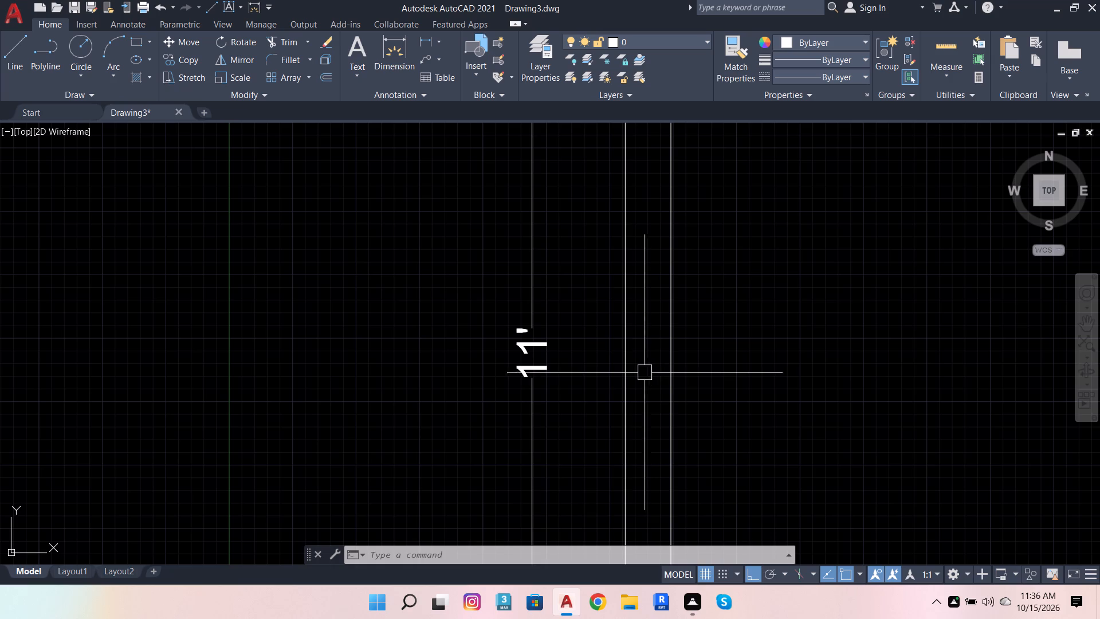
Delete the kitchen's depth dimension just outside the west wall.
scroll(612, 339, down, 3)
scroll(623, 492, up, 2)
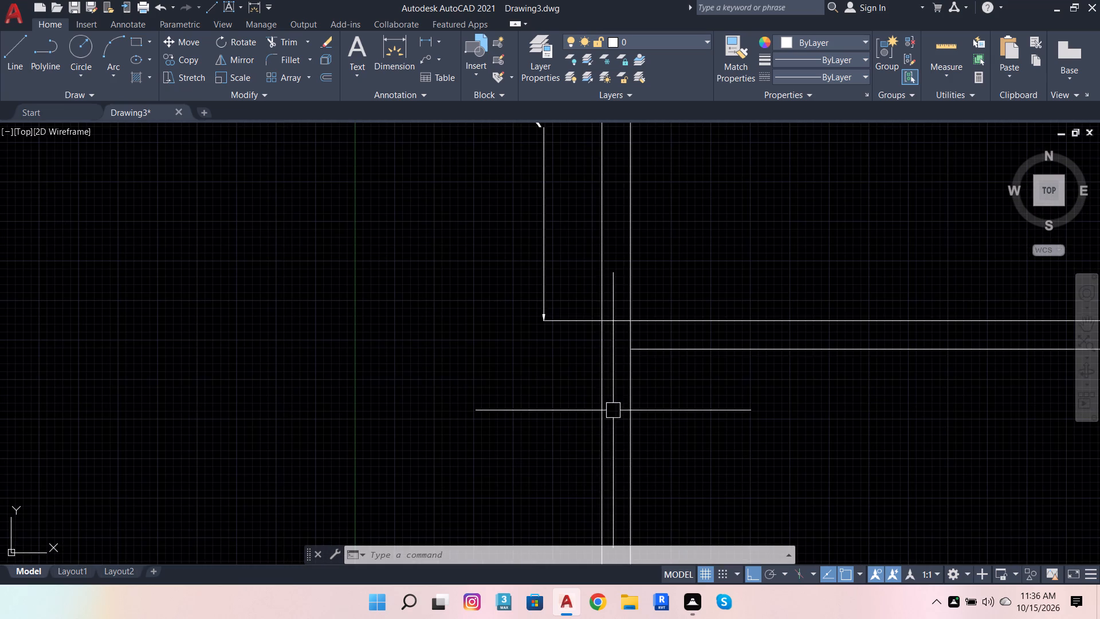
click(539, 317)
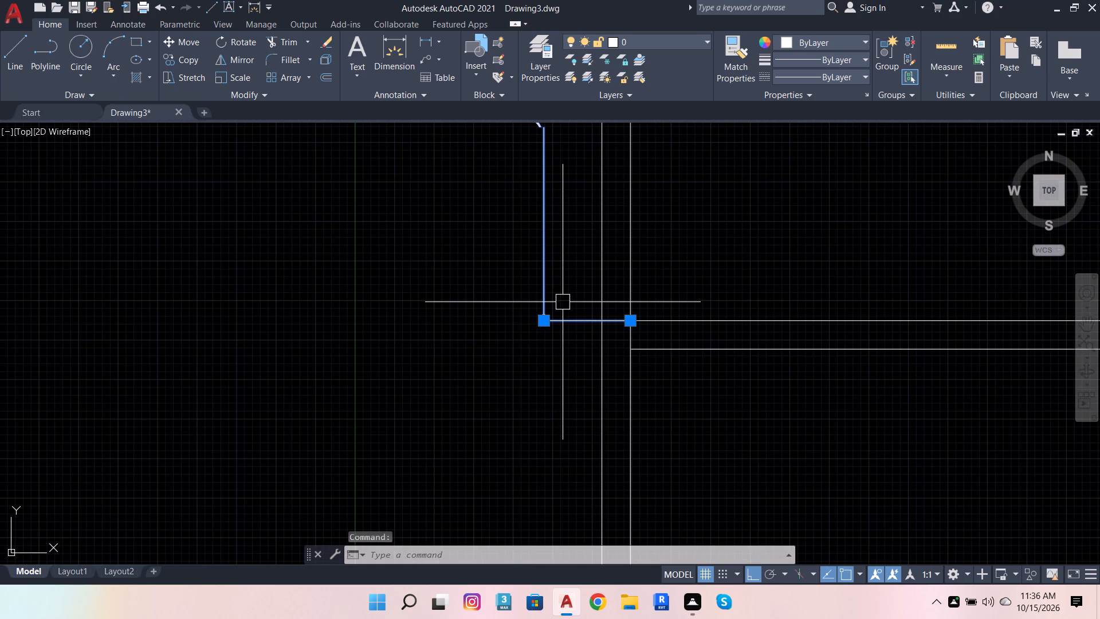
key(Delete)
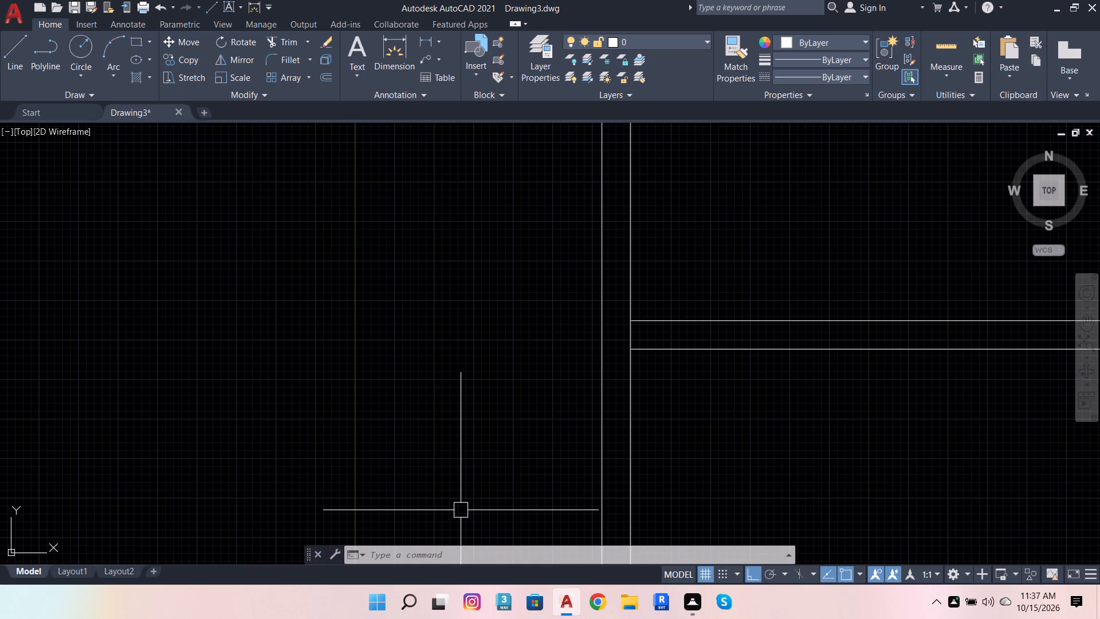
Trim the west wall's inner line between the kitchen-dining wall's two lines, and extend both lines to the west wall's outer face.
scroll(434, 472, down, 3)
scroll(621, 369, down, 2)
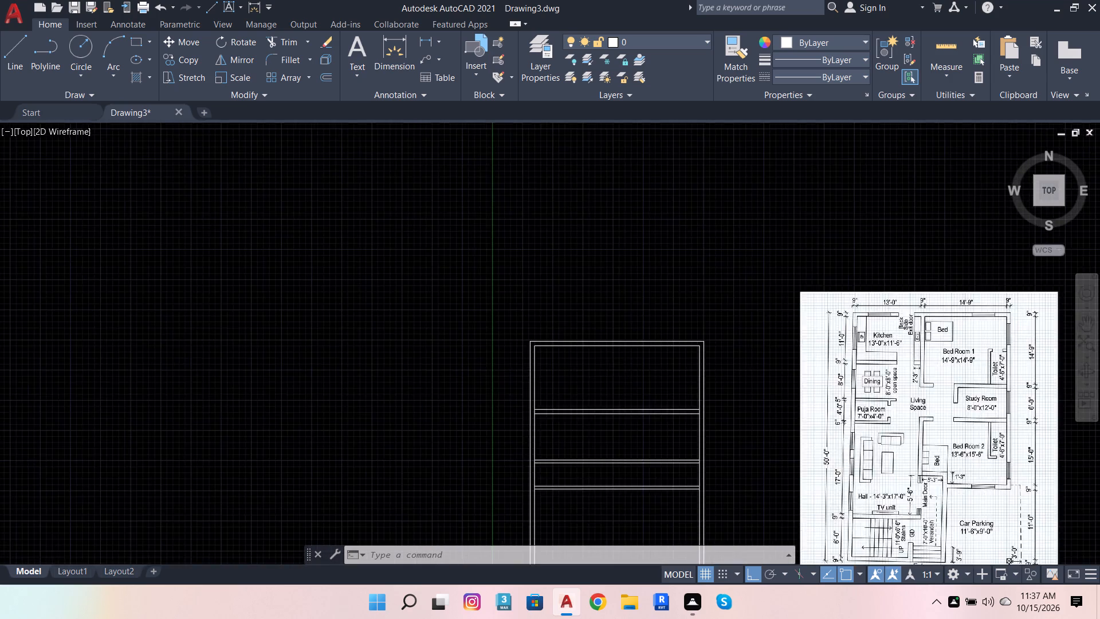
scroll(587, 394, up, 2)
scroll(371, 147, down, 1)
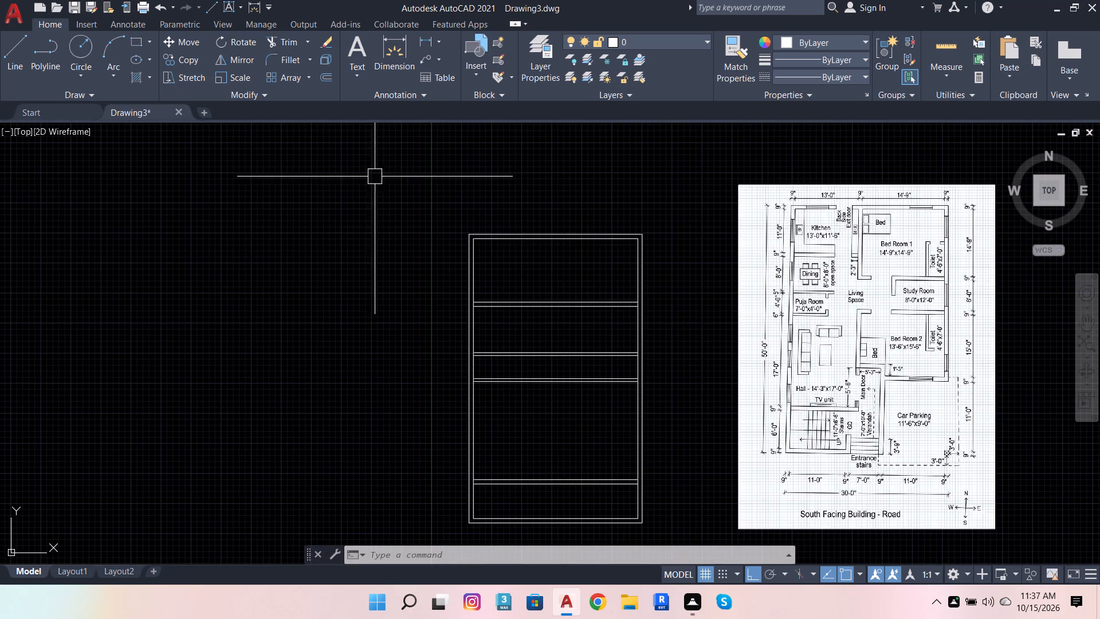
scroll(564, 268, up, 1)
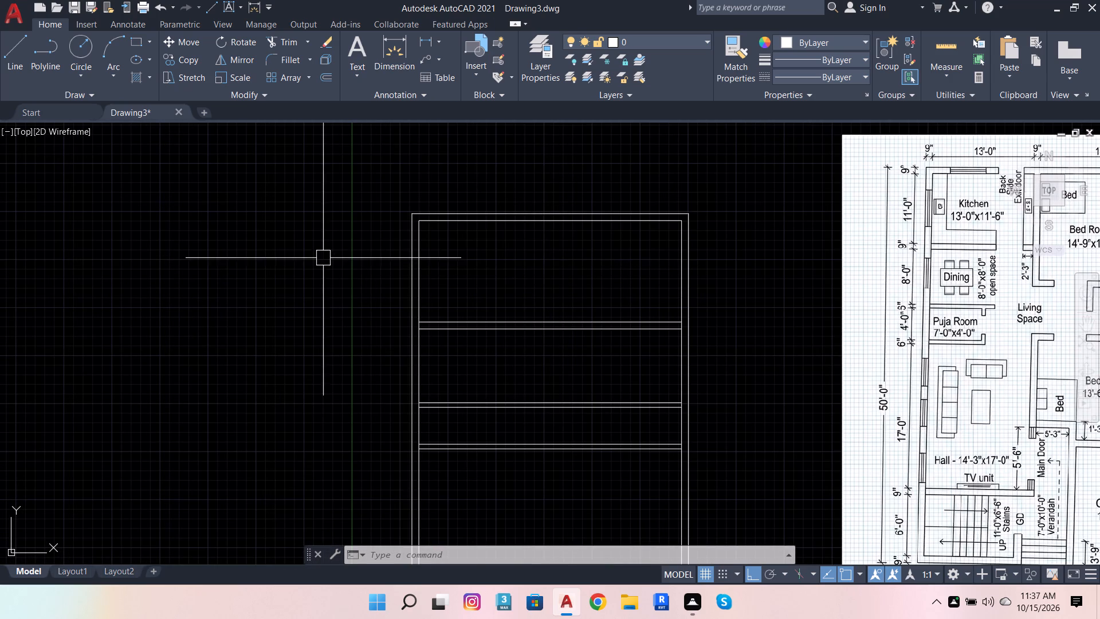
click(264, 42)
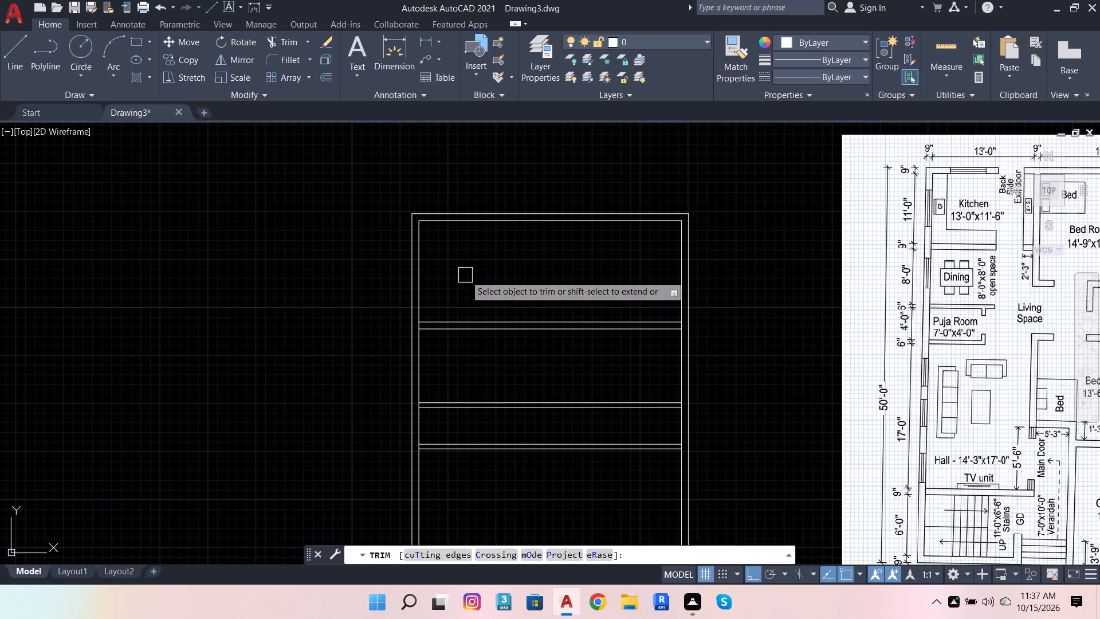
scroll(433, 335, up, 1)
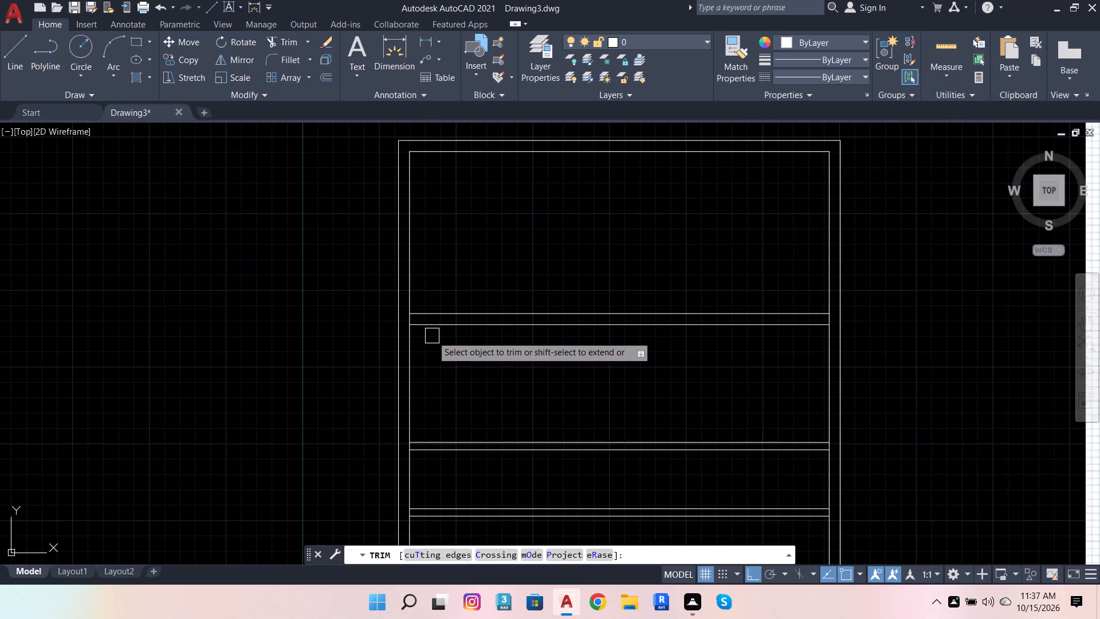
scroll(403, 319, up, 4)
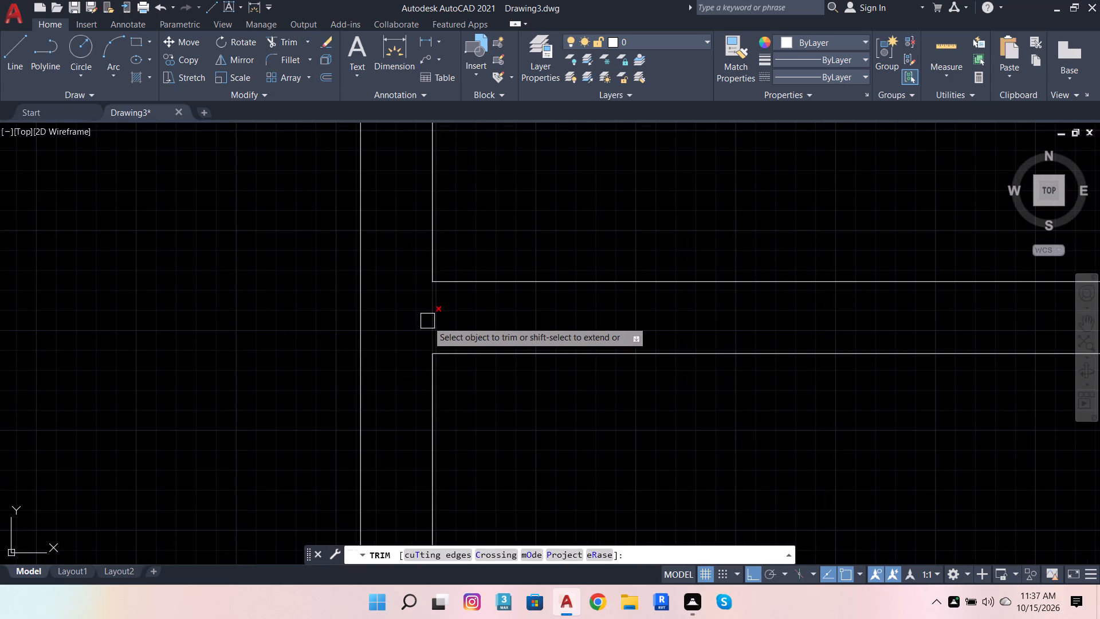
click(427, 321)
scroll(407, 335, down, 1)
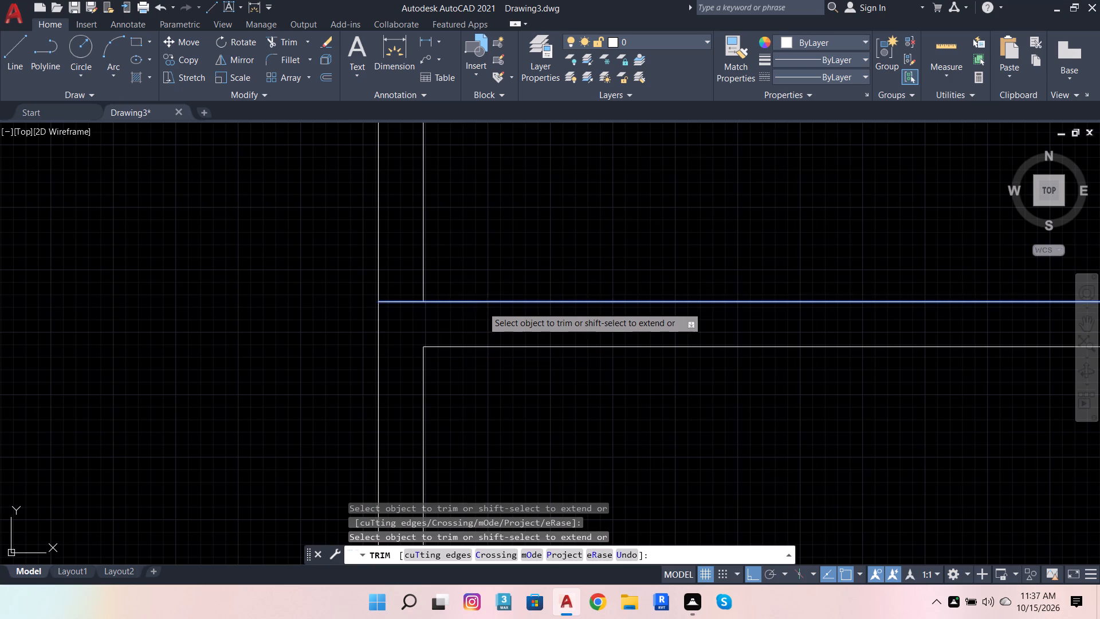
shift+click(482, 307)
shift+click(493, 347)
Trim the west wall's inner line between the dining-puja wall's two lines, and extend both lines to the west wall's outer face.
shift+scroll(515, 269, down, 4)
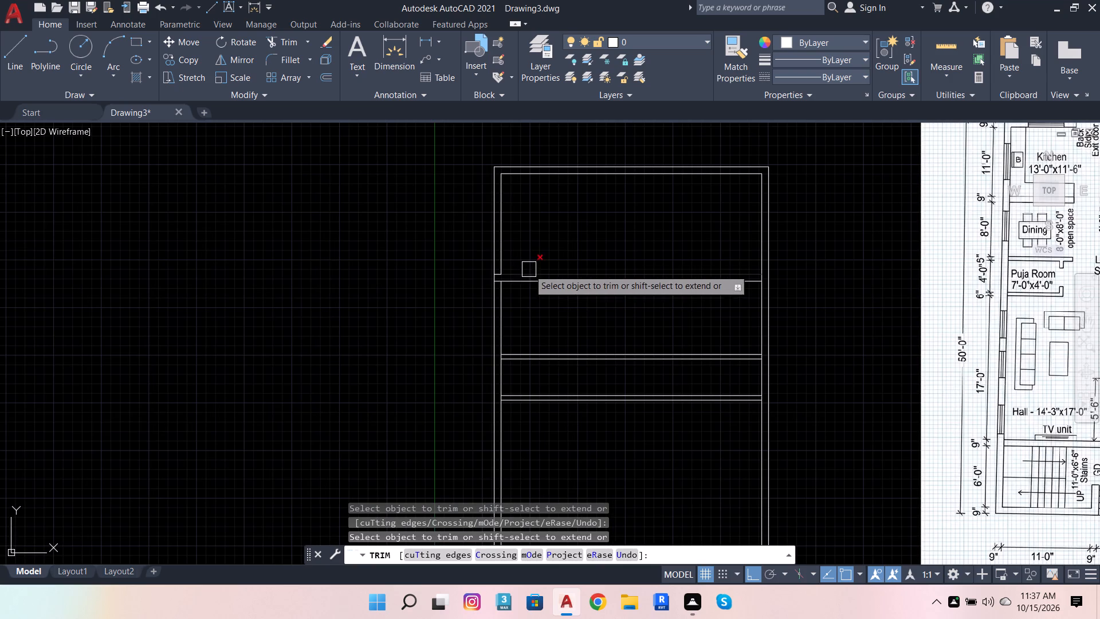
scroll(524, 358, up, 3)
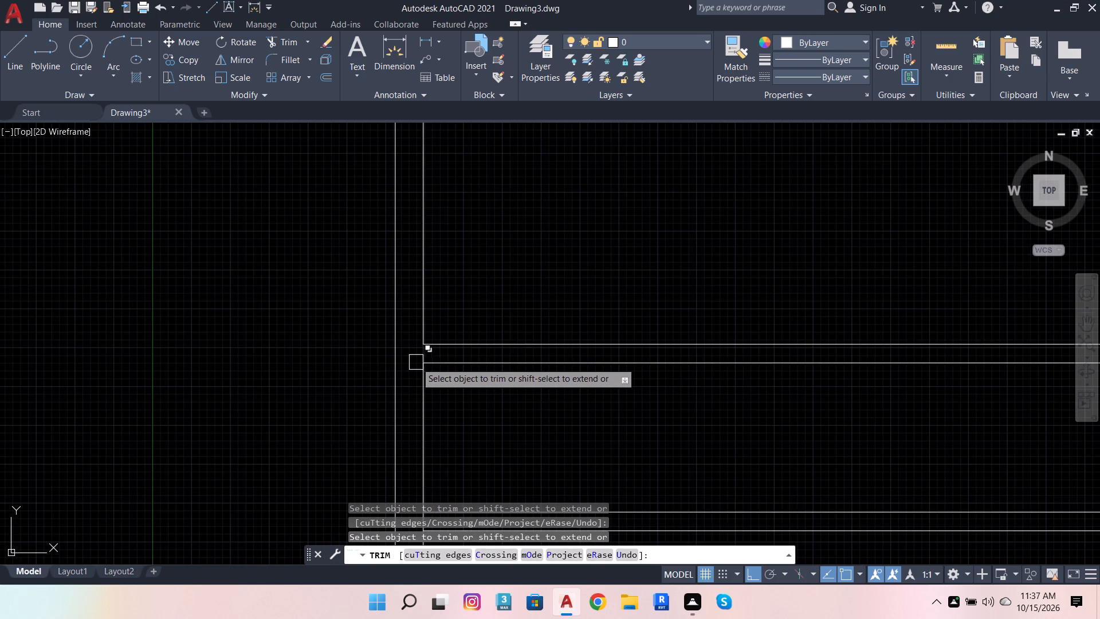
scroll(422, 352, up, 5)
click(422, 352)
scroll(474, 315, down, 6)
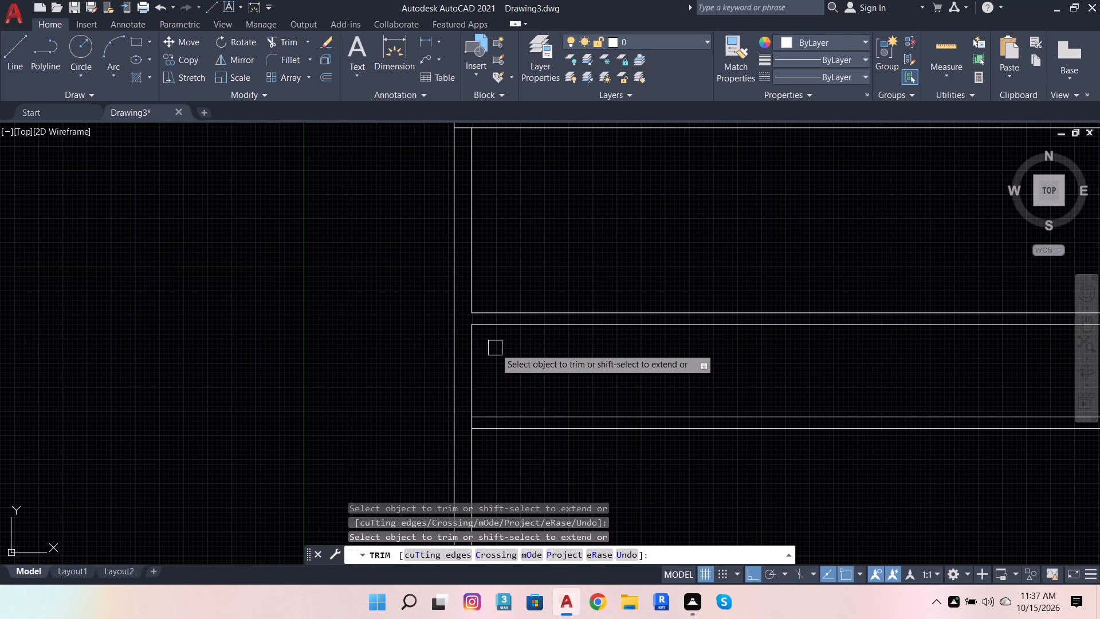
shift+click(495, 330)
shift+click(499, 310)
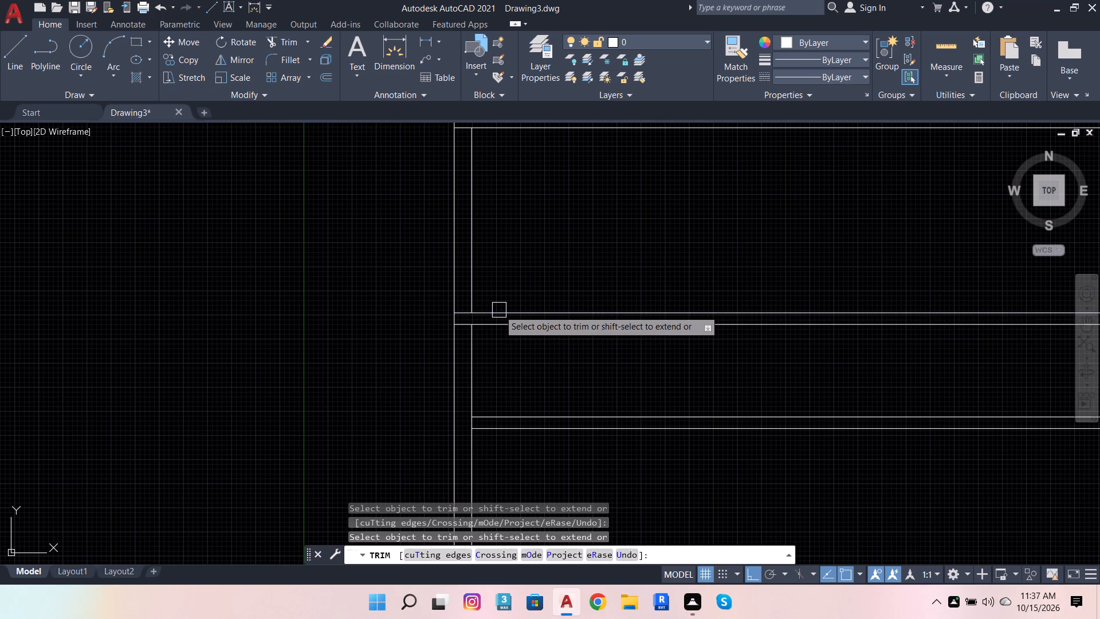
Trim the west wall's inner line between the puja-hall wall's two lines, and extend both lines to the west wall's outer face.
shift+scroll(551, 289, down, 3)
scroll(536, 316, up, 5)
scroll(485, 353, up, 3)
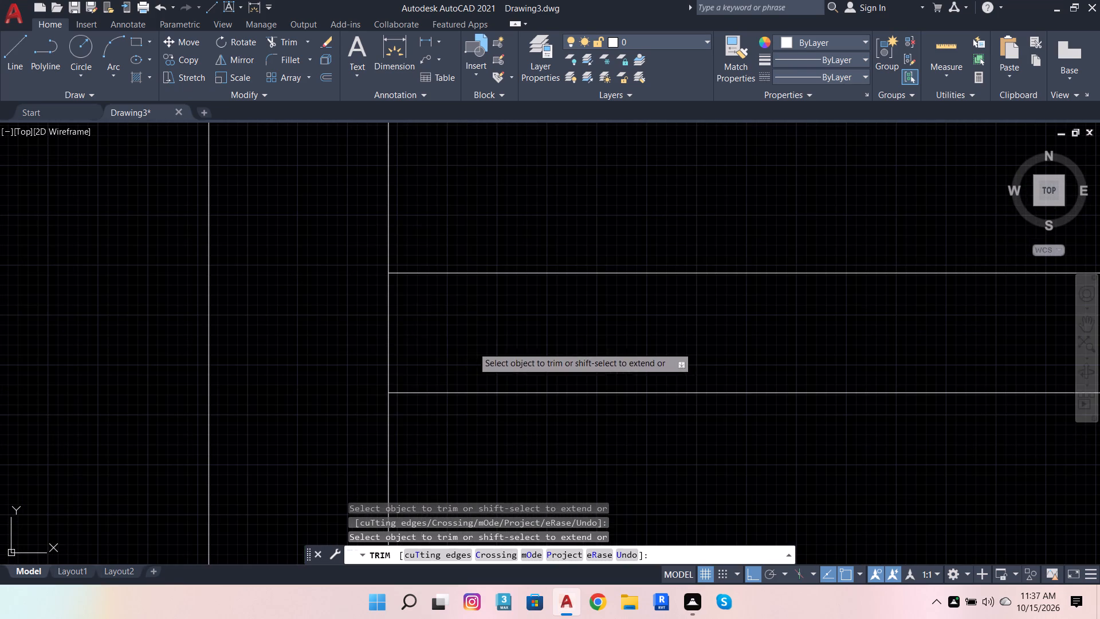
click(473, 347)
click(355, 346)
shift+click(465, 275)
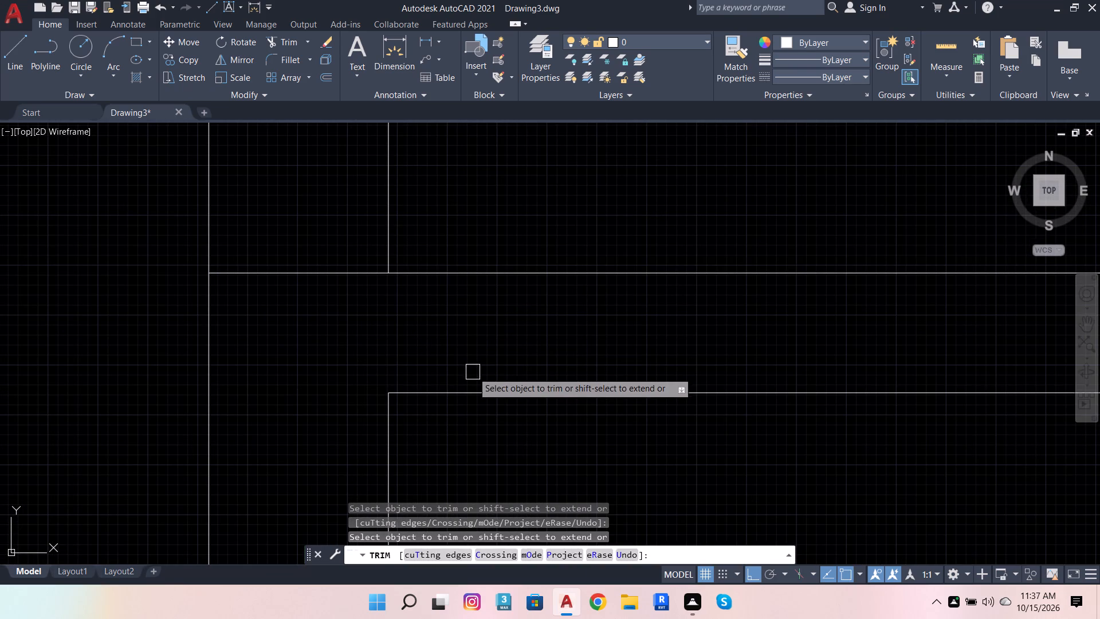
shift+click(470, 387)
Trim the west wall's inner line between the hall-stairs wall's two lines, and extend both lines to the west wall's outer face.
scroll(528, 275, down, 10)
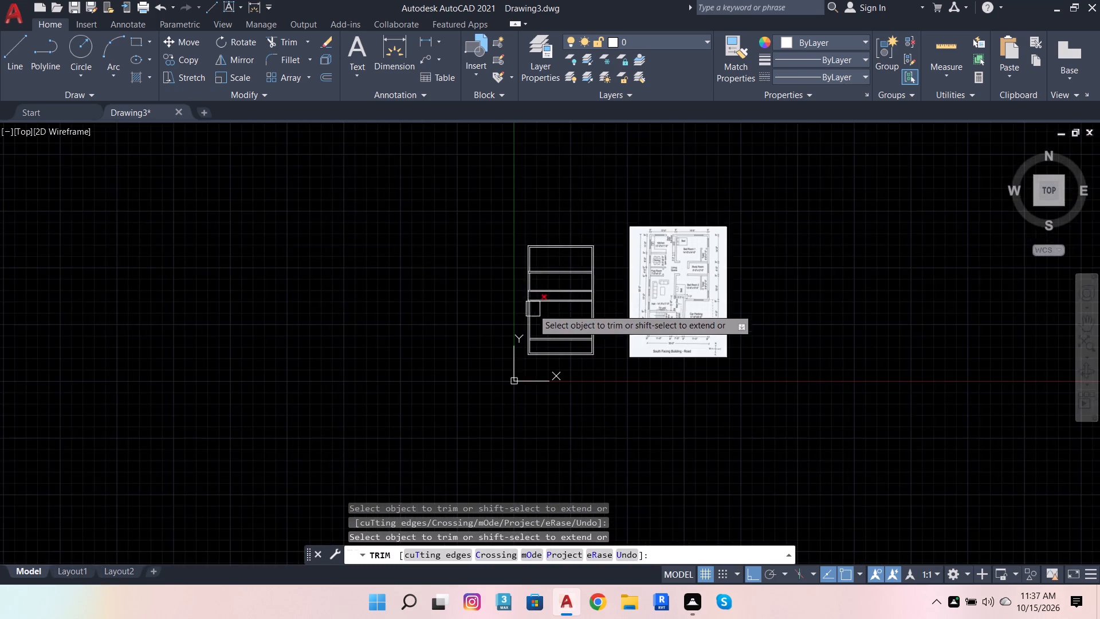
scroll(535, 316, up, 5)
scroll(532, 335, down, 2)
scroll(521, 441, up, 3)
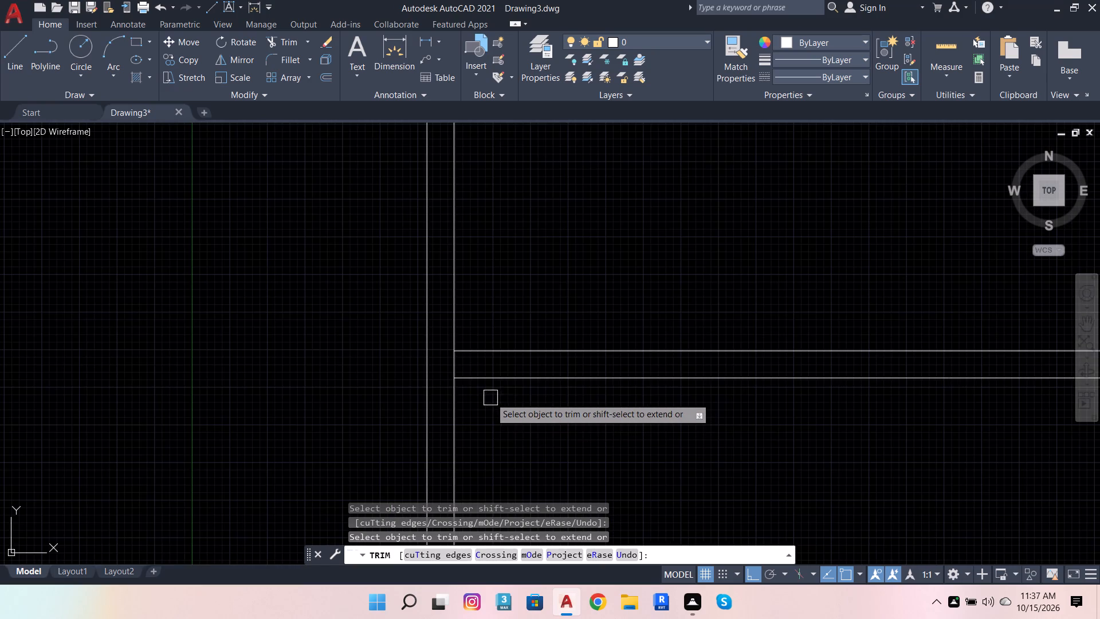
scroll(452, 365, up, 3)
click(452, 365)
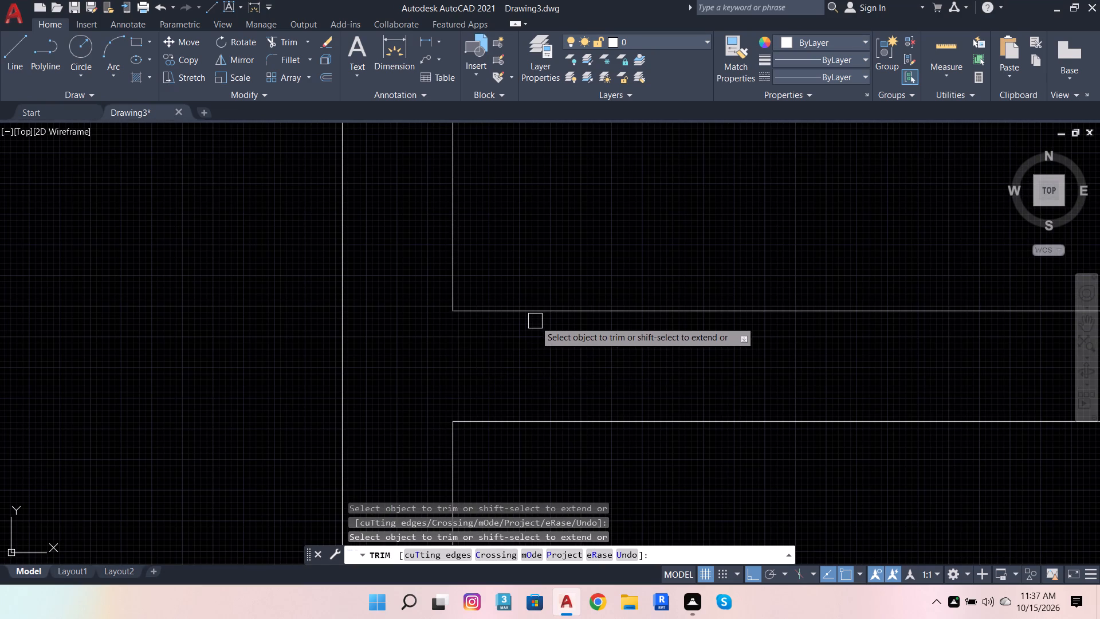
shift+click(537, 314)
shift+click(536, 418)
Extend the south wall's inner line to the west wall's outer face and finish trimming.
shift+scroll(531, 290, down, 4)
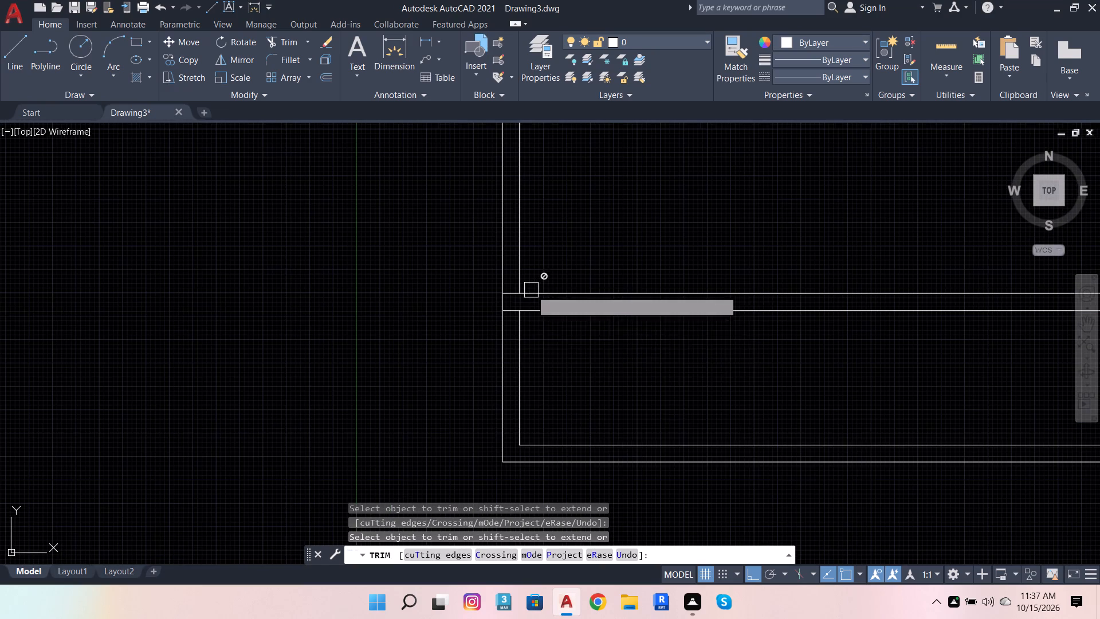
shift+click(551, 447)
scroll(522, 390, down, 2)
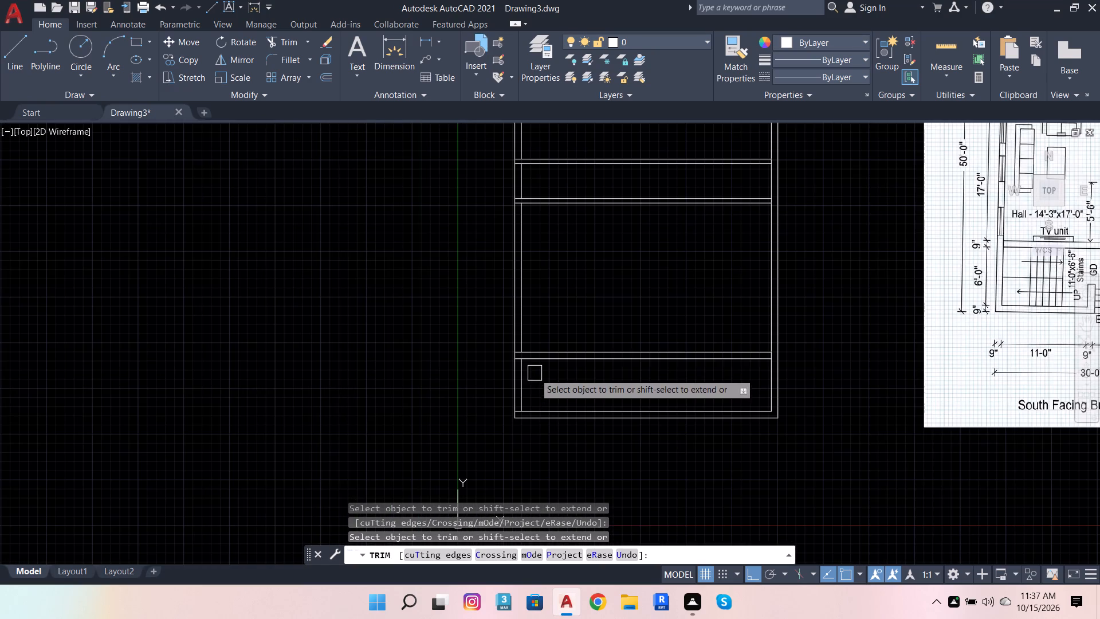
scroll(565, 344, up, 1)
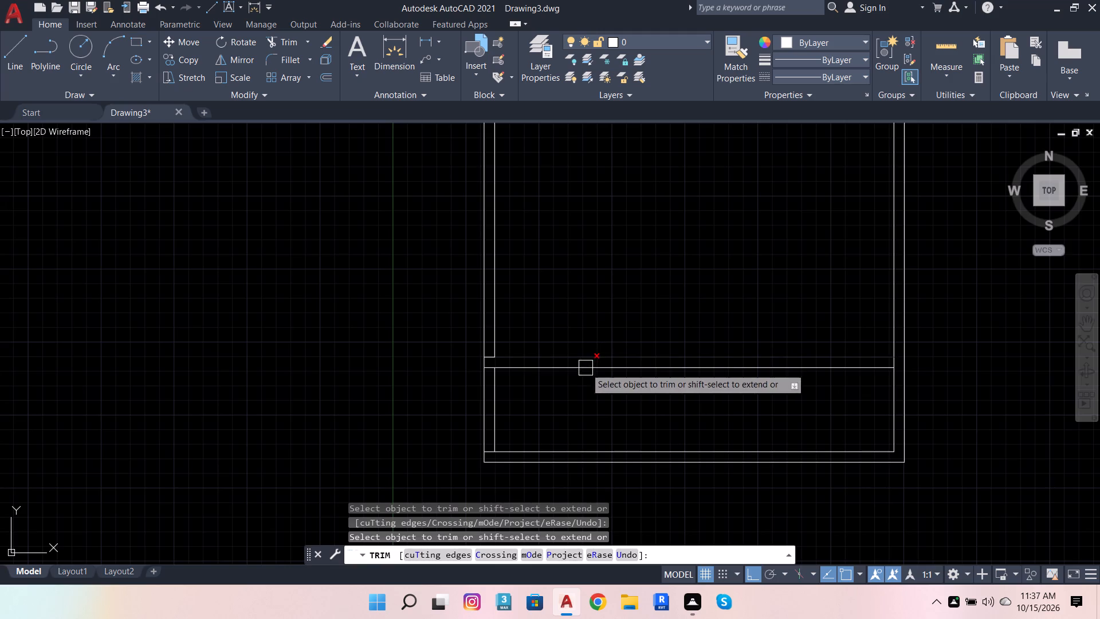
scroll(587, 350, down, 2)
key(Escape)
key(Escape)
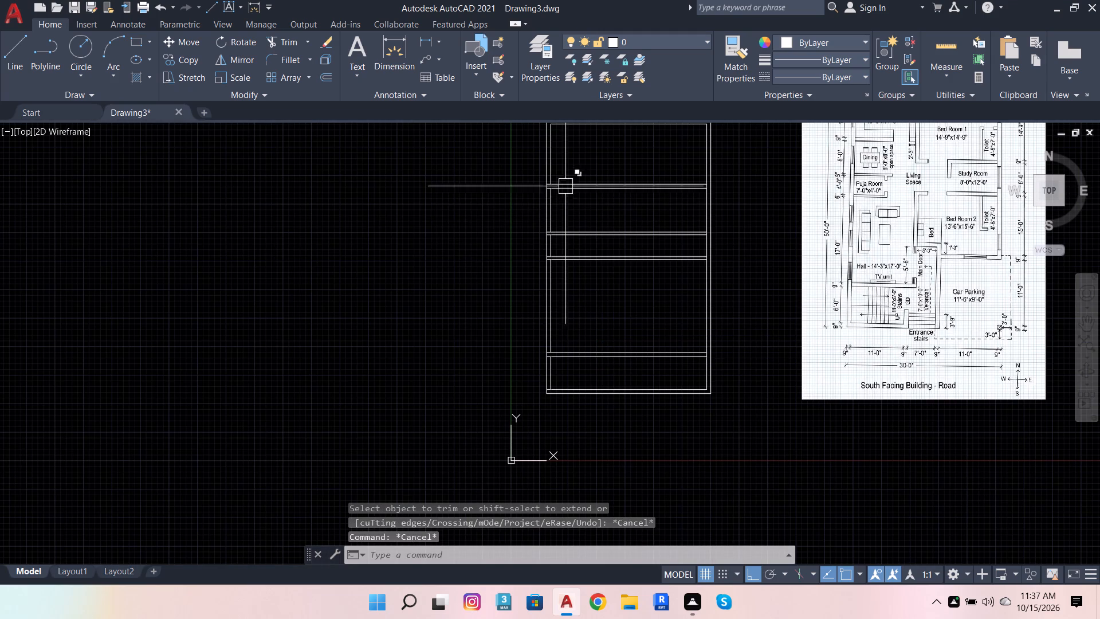
Dimension the south wall's thickness at its west end, placed about 1'-5" outside the west wall.
scroll(564, 173, up, 1)
scroll(564, 235, down, 2)
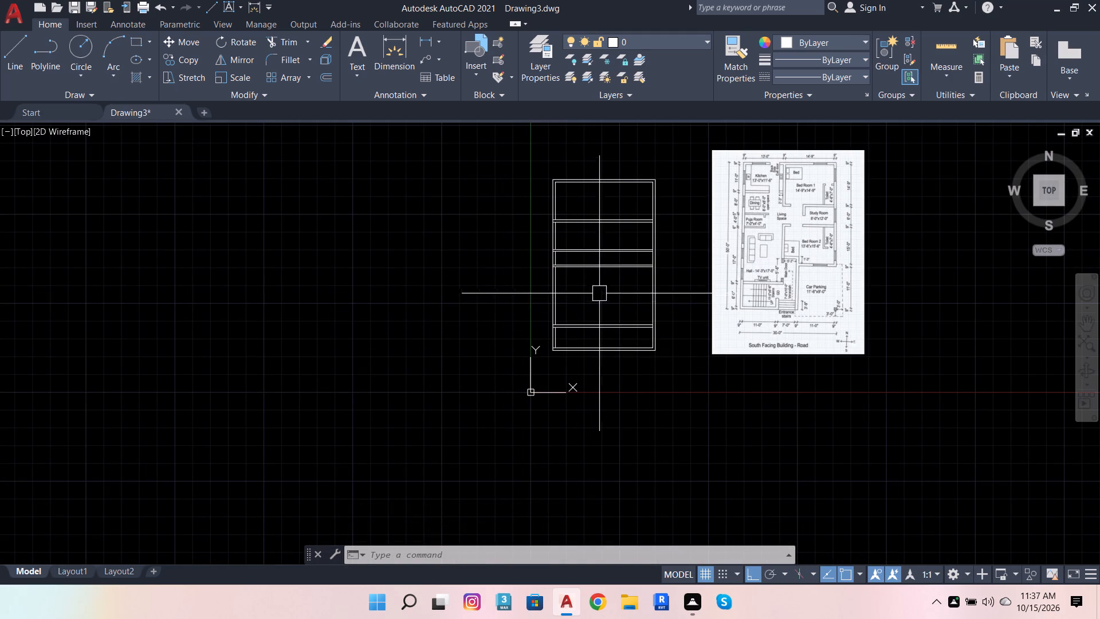
click(388, 37)
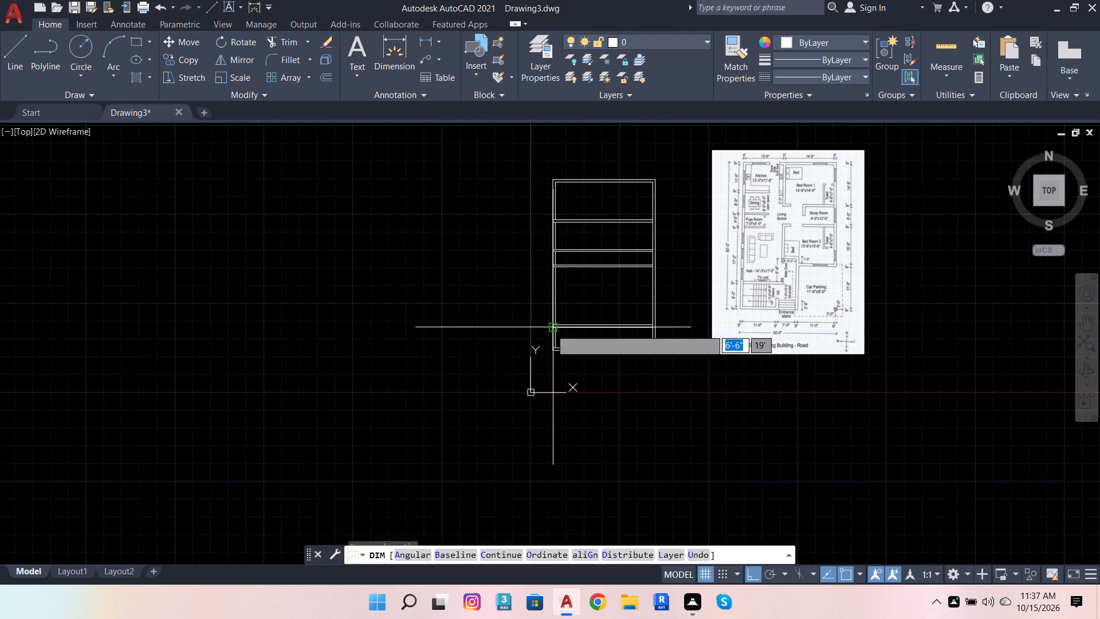
scroll(554, 339, up, 4)
click(533, 345)
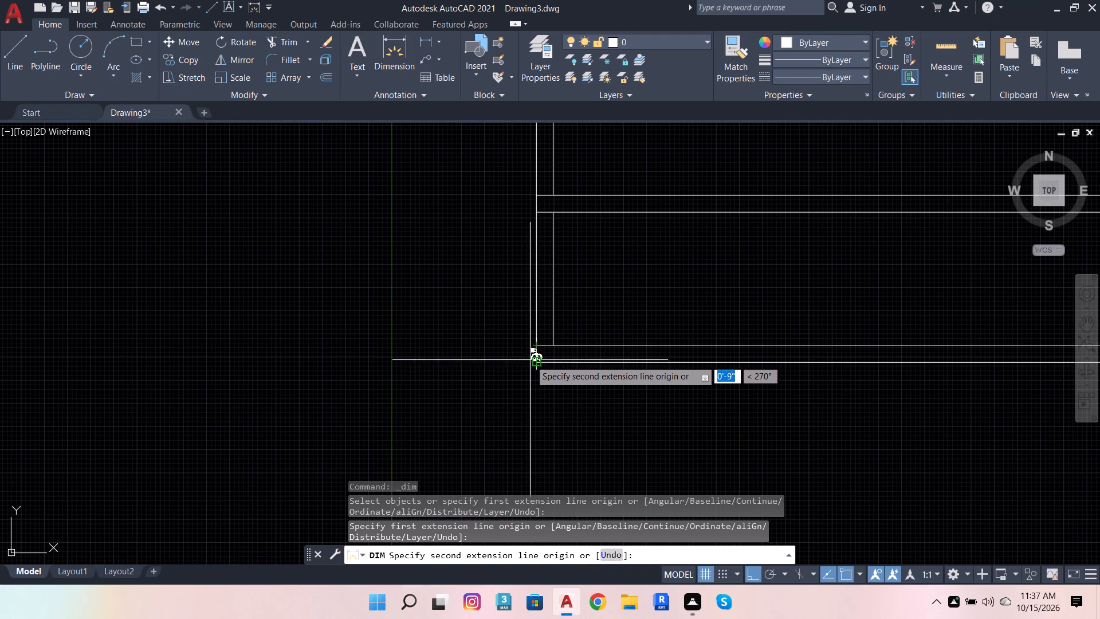
scroll(538, 365, up, 5)
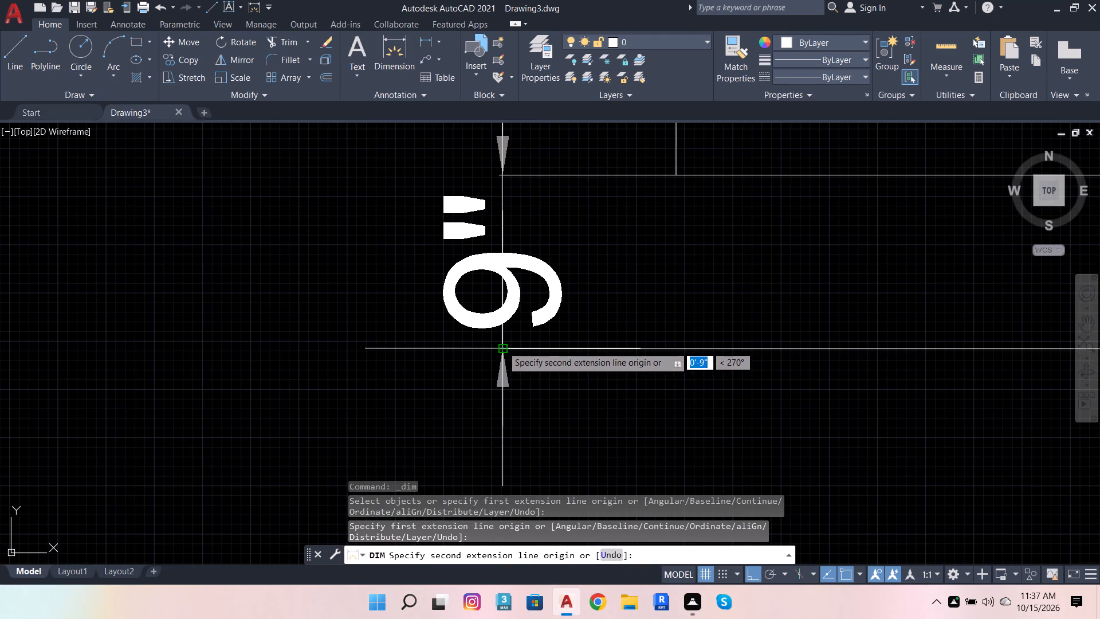
click(502, 346)
scroll(433, 336, down, 3)
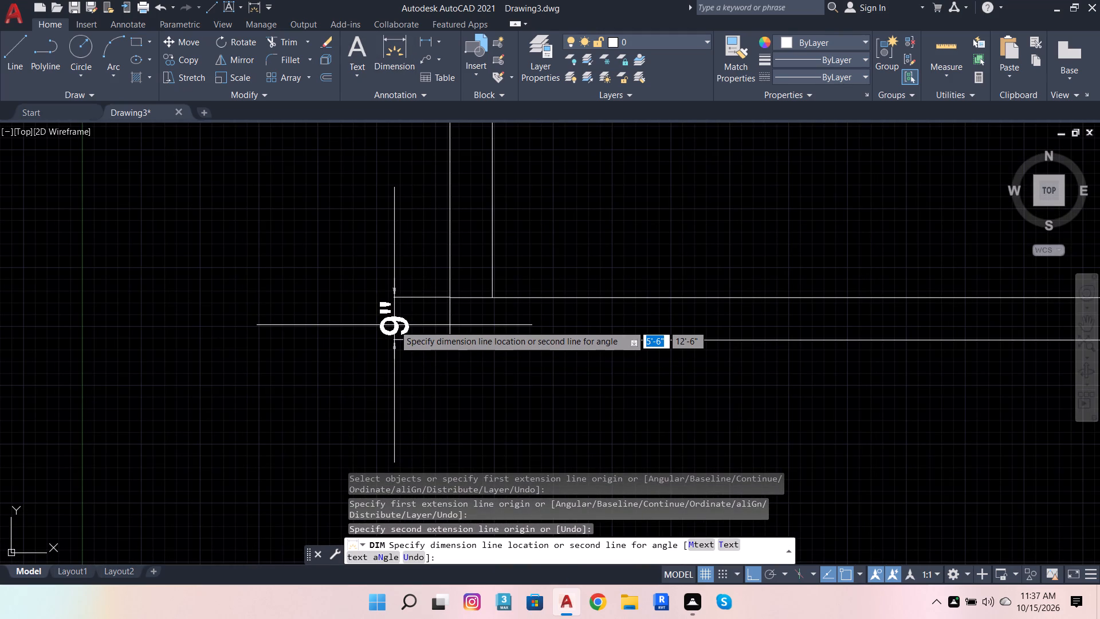
click(371, 324)
Dimension the stairs area's depth from the south wall's inner face to the hall-stairs wall's lower line, aligned with the south wall's thickness dimension.
scroll(457, 351, down, 2)
scroll(449, 320, up, 2)
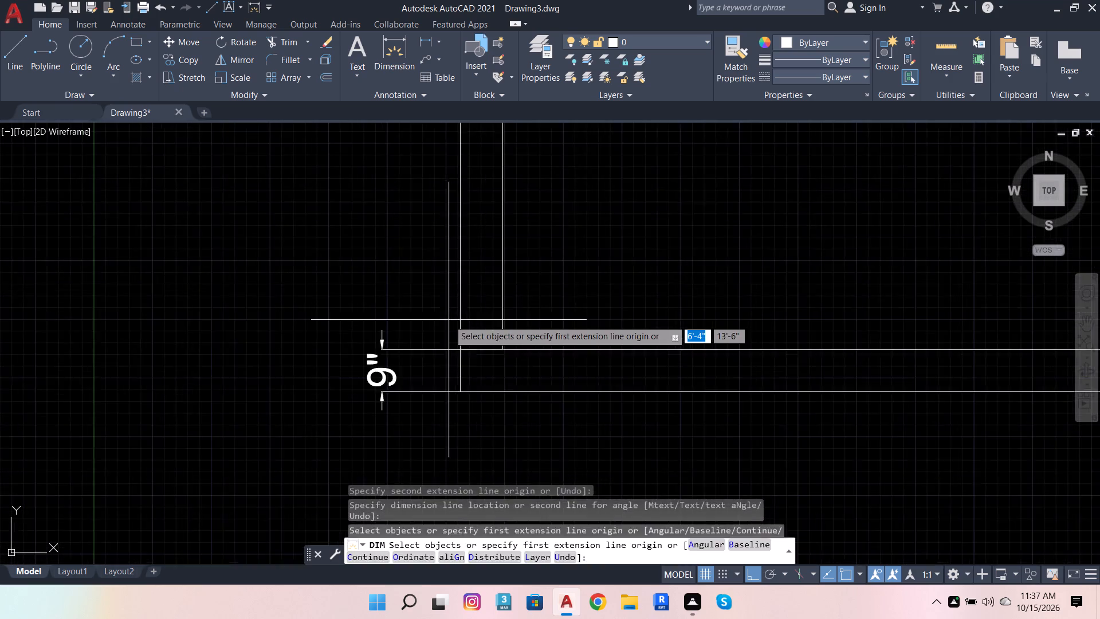
scroll(449, 319, up, 1)
click(463, 363)
scroll(481, 391, down, 3)
scroll(461, 248, up, 2)
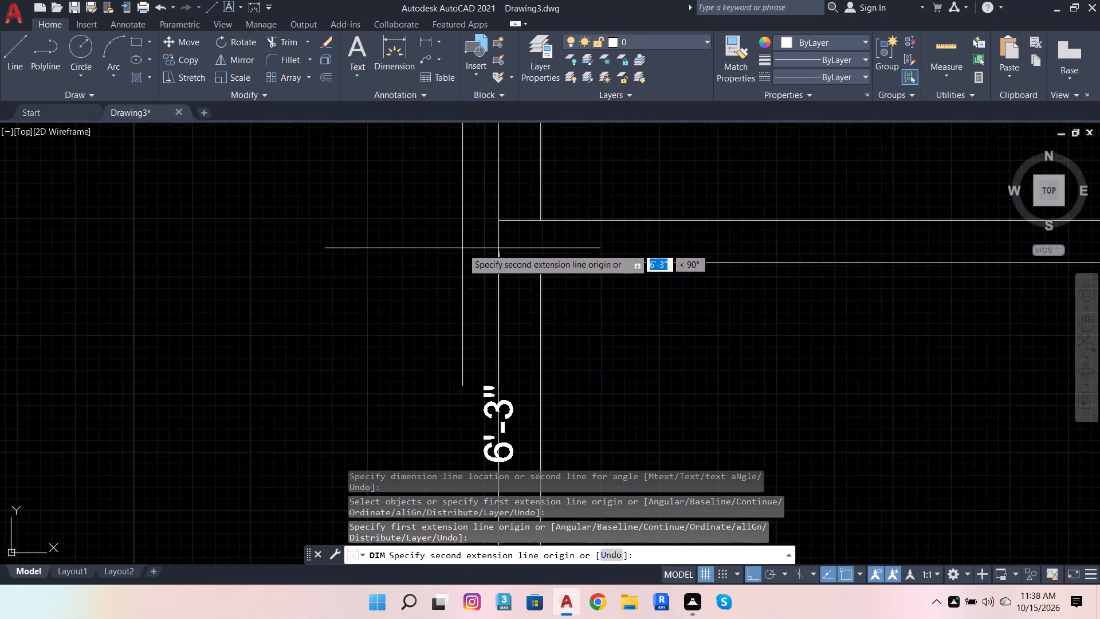
scroll(462, 248, up, 1)
click(520, 269)
scroll(480, 265, down, 4)
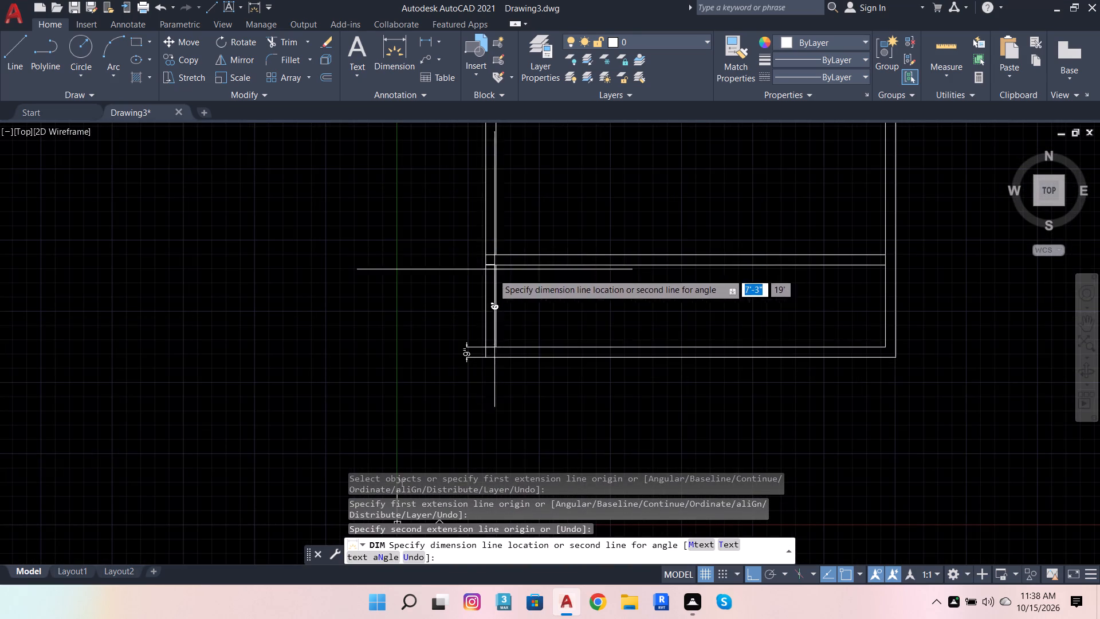
scroll(472, 358, up, 3)
click(444, 314)
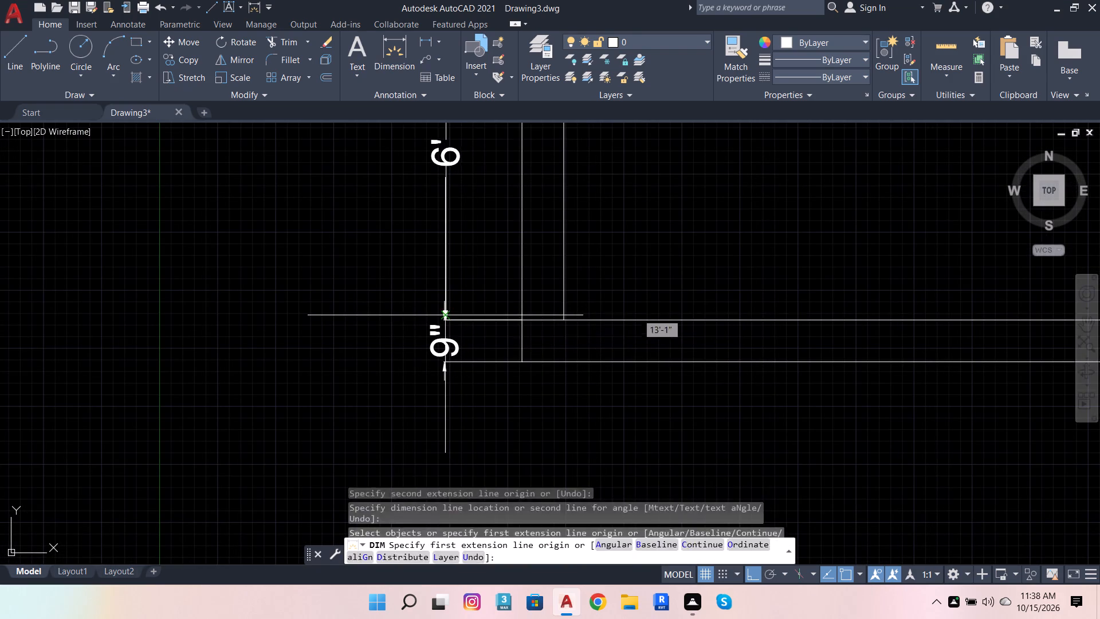
Dimension the hall-stairs wall's thickness at its west end, aligned with the stairs depth dimension.
scroll(500, 339, down, 3)
scroll(482, 251, up, 4)
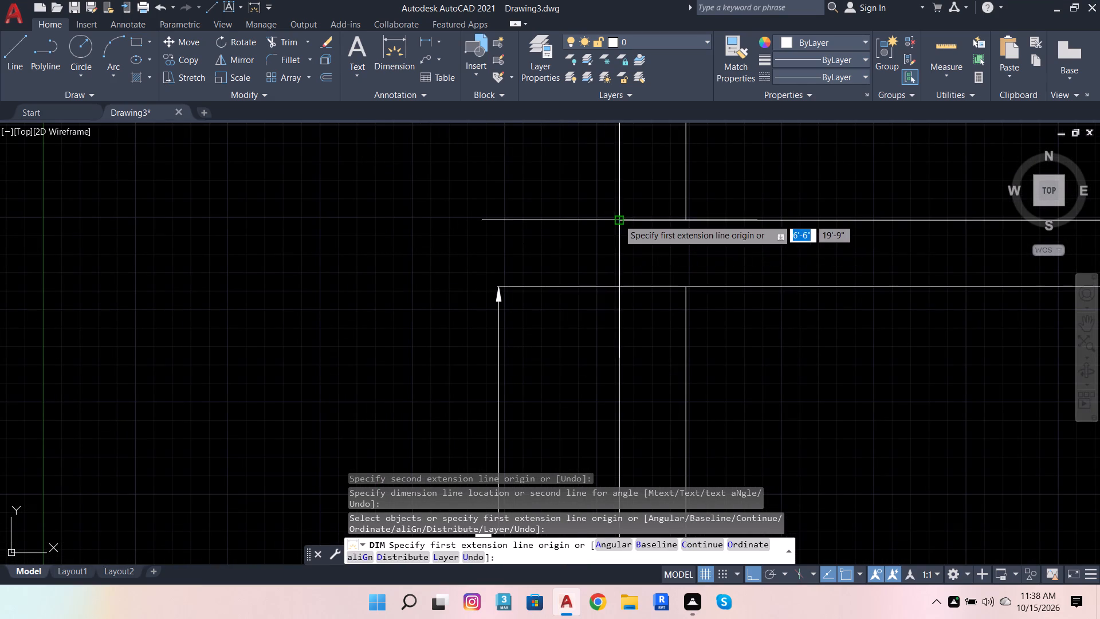
click(618, 219)
click(618, 287)
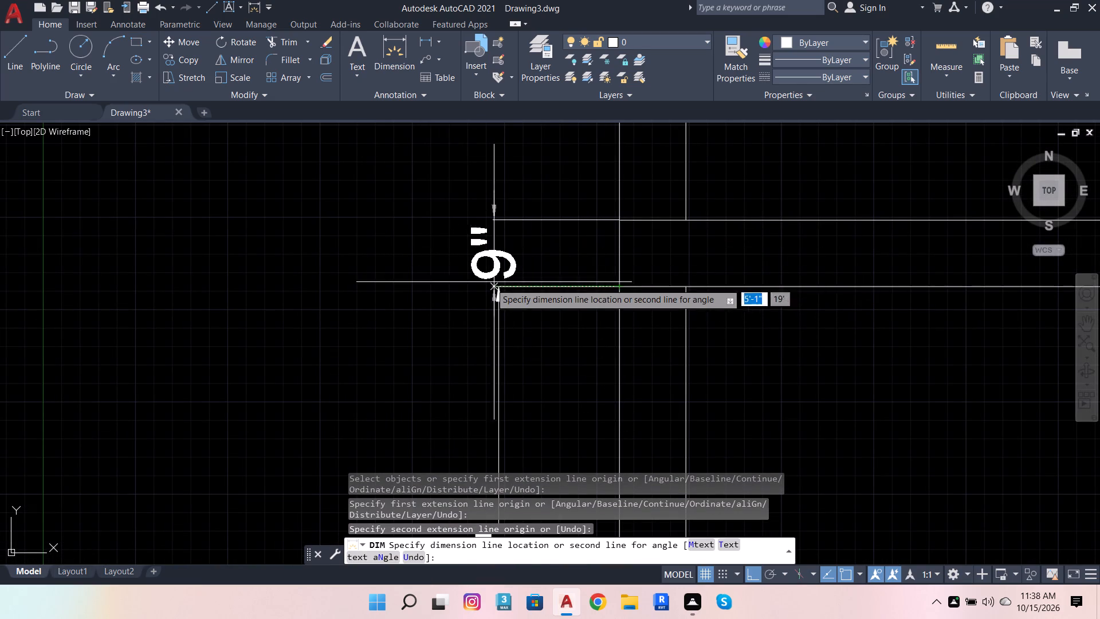
click(497, 292)
Dimension the hall's depth from the puja-hall wall's lower line to the hall-stairs wall's upper line, aligned with the dimensions below.
scroll(543, 355, down, 3)
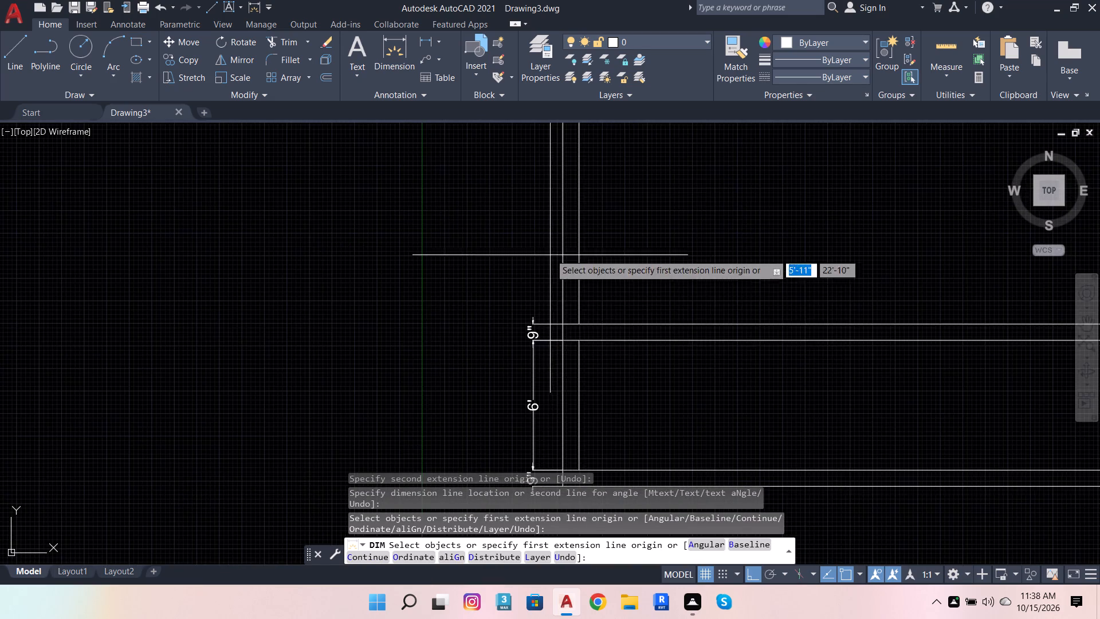
scroll(569, 305, down, 3)
scroll(556, 234, up, 4)
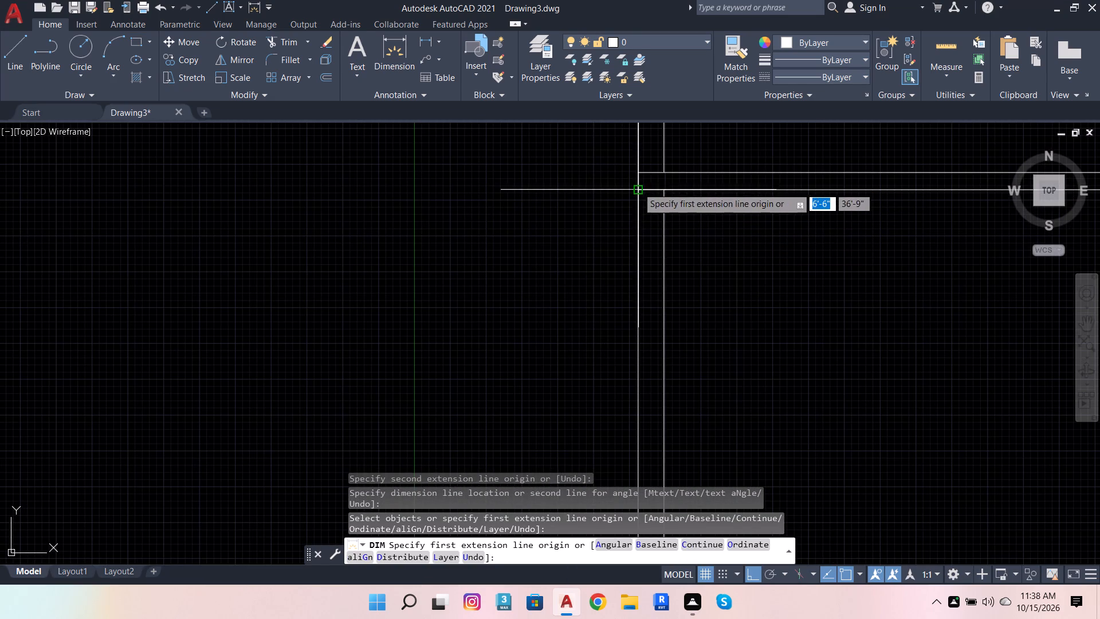
click(638, 187)
scroll(647, 249, down, 3)
scroll(638, 348, up, 3)
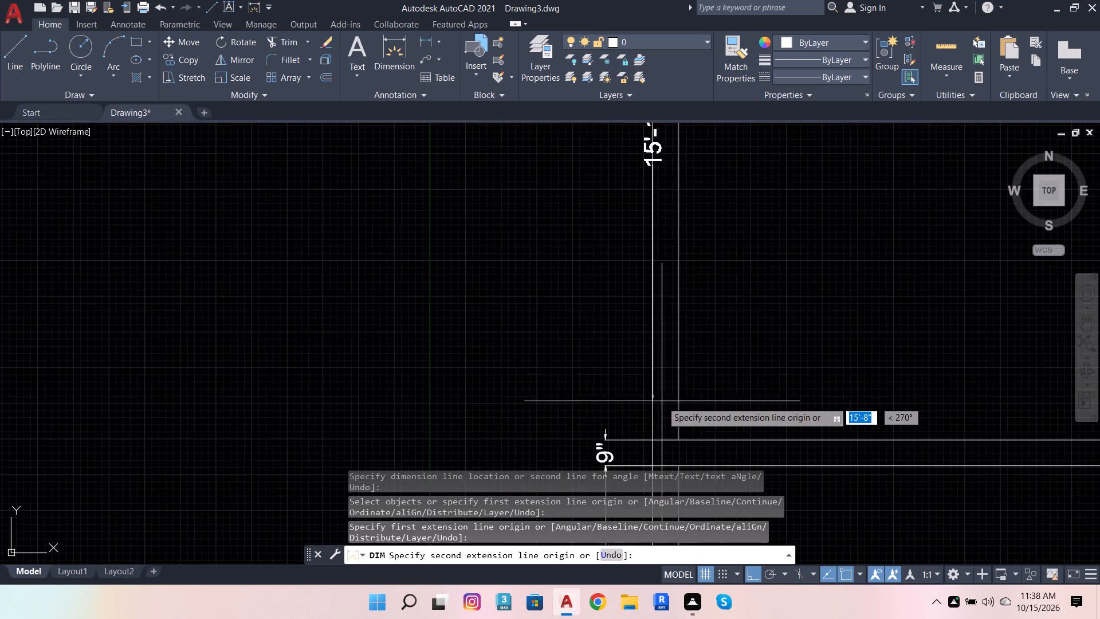
scroll(662, 403, up, 1)
scroll(662, 373, down, 3)
scroll(658, 394, up, 3)
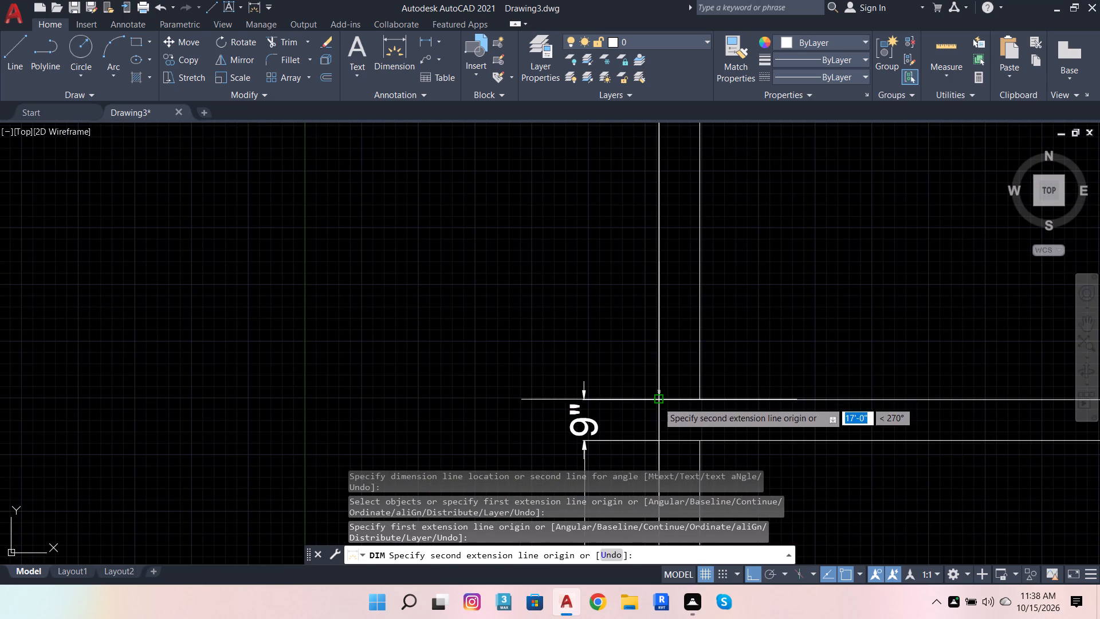
click(658, 402)
click(583, 397)
Dimension the puja-hall wall's thickness at its west end, aligned with the hall's depth dimension.
scroll(622, 409, down, 3)
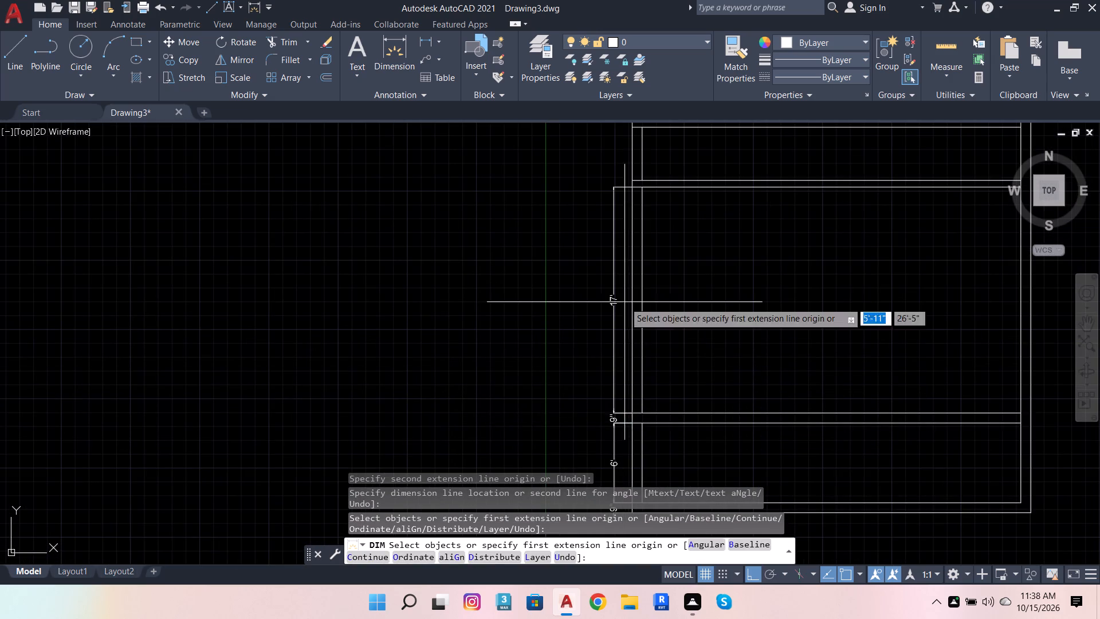
scroll(642, 317, down, 2)
scroll(633, 256, up, 2)
scroll(587, 303, down, 2)
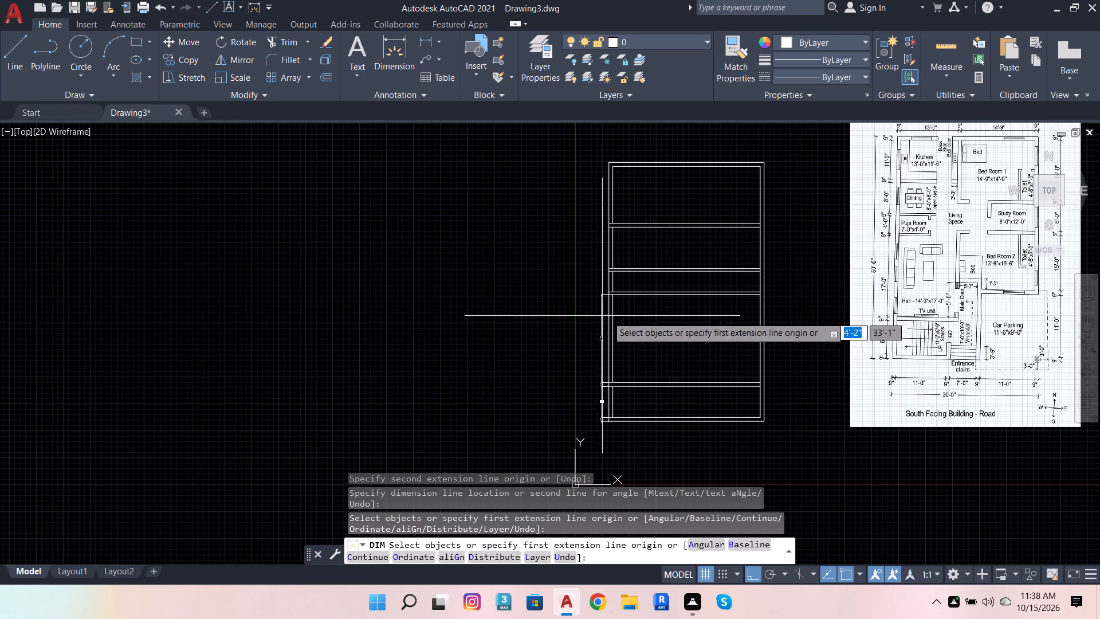
scroll(875, 281, up, 2)
scroll(724, 340, down, 2)
scroll(469, 338, up, 3)
scroll(615, 296, up, 3)
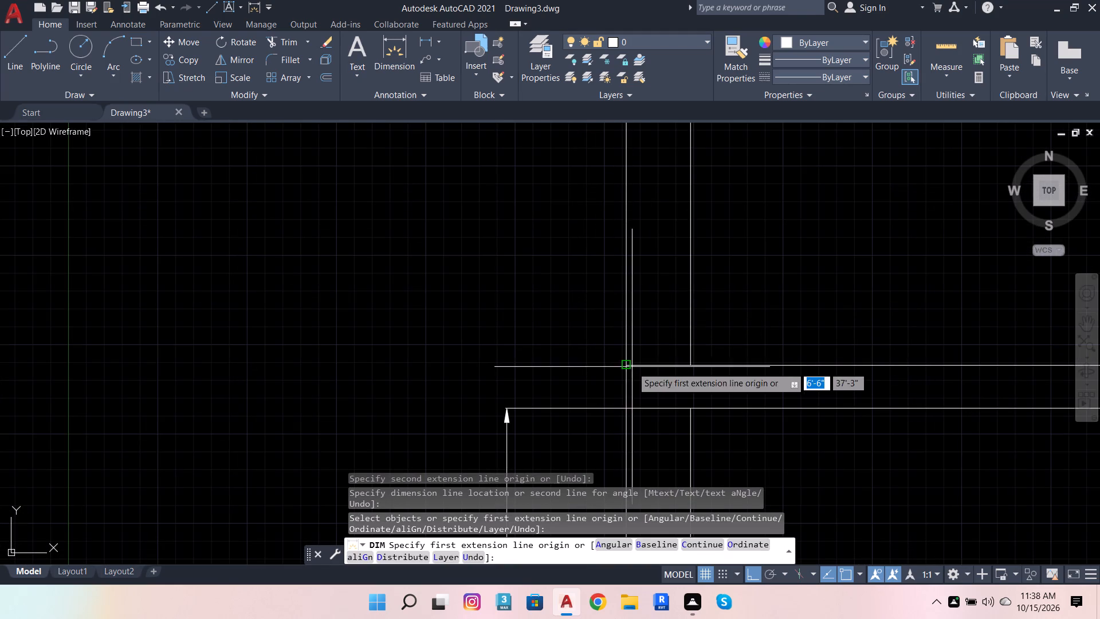
click(627, 367)
click(624, 410)
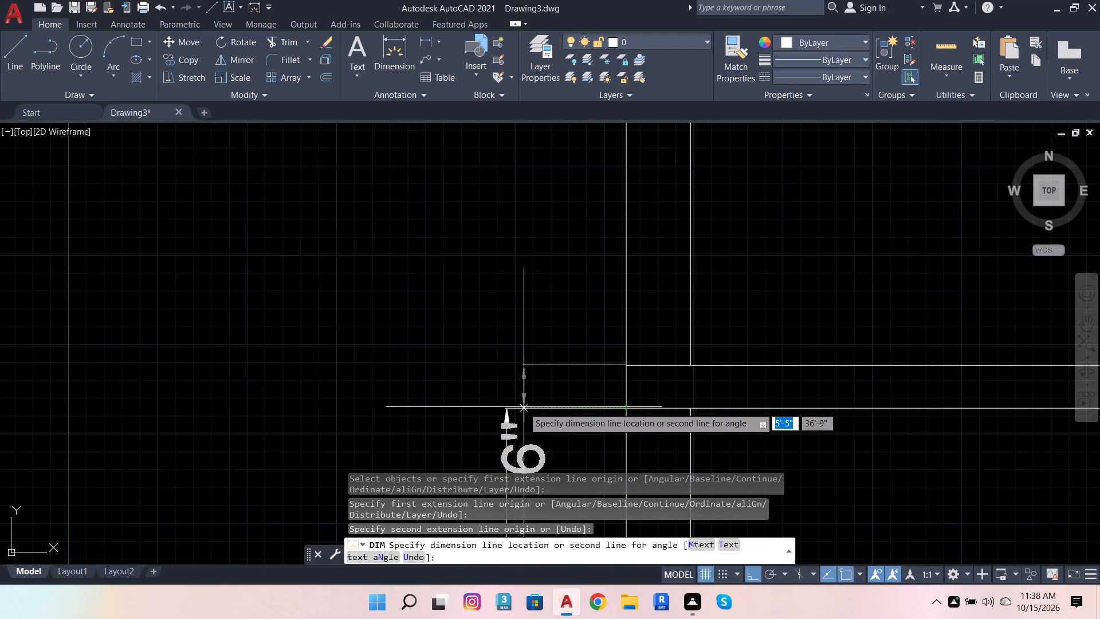
click(504, 416)
Dimension the puja room's depth from the dining-puja wall's lower line to the puja-hall wall's upper line, aligned with the dimensions below.
scroll(535, 414, down, 2)
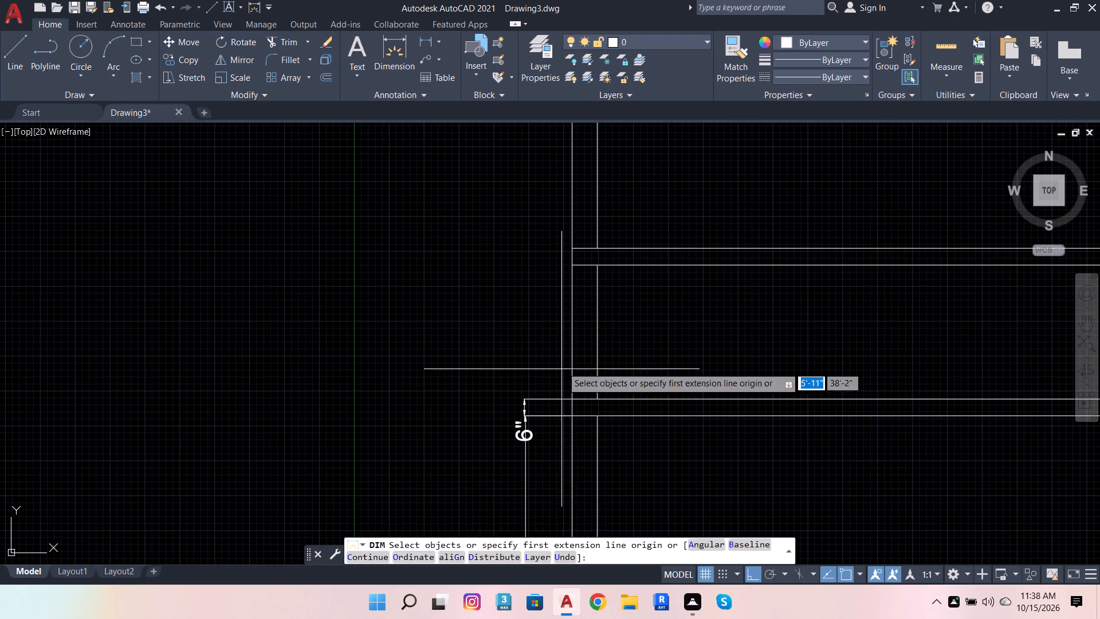
click(569, 271)
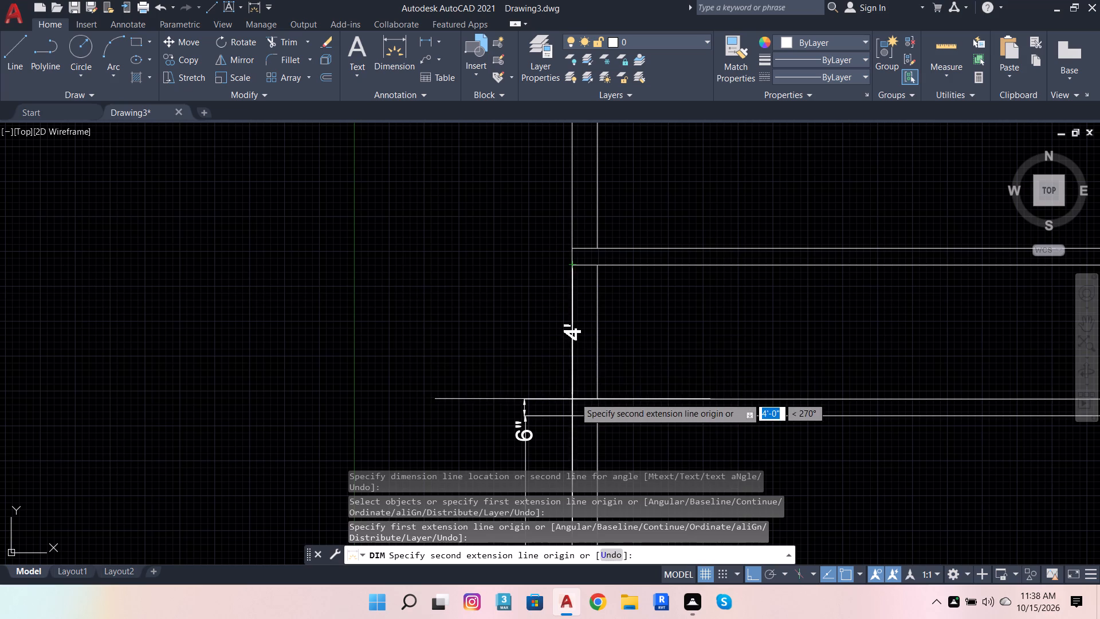
click(574, 397)
click(529, 402)
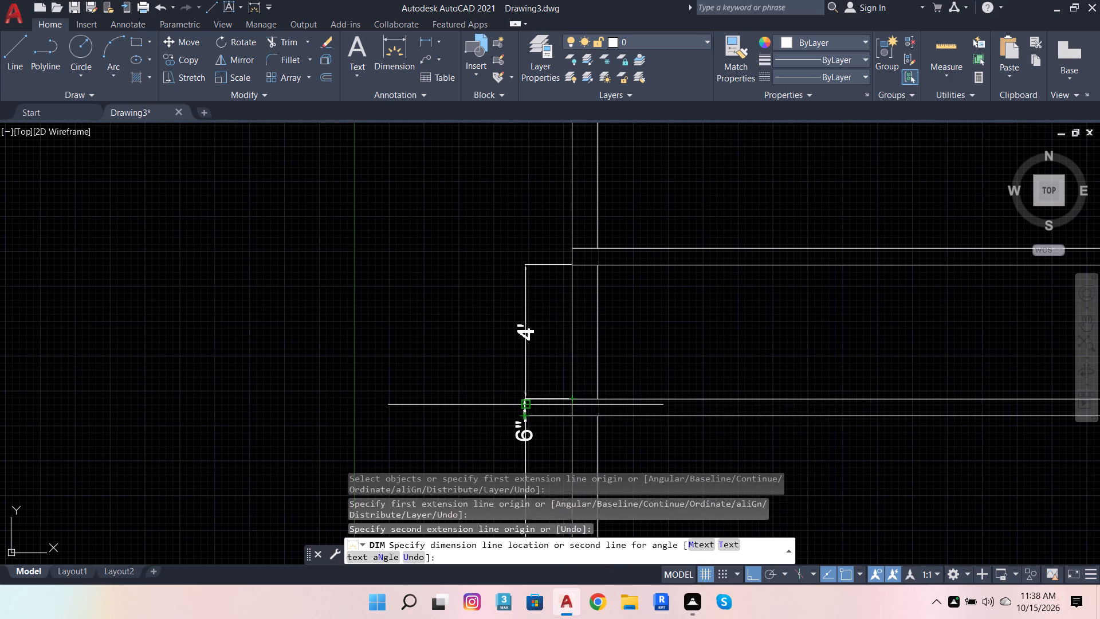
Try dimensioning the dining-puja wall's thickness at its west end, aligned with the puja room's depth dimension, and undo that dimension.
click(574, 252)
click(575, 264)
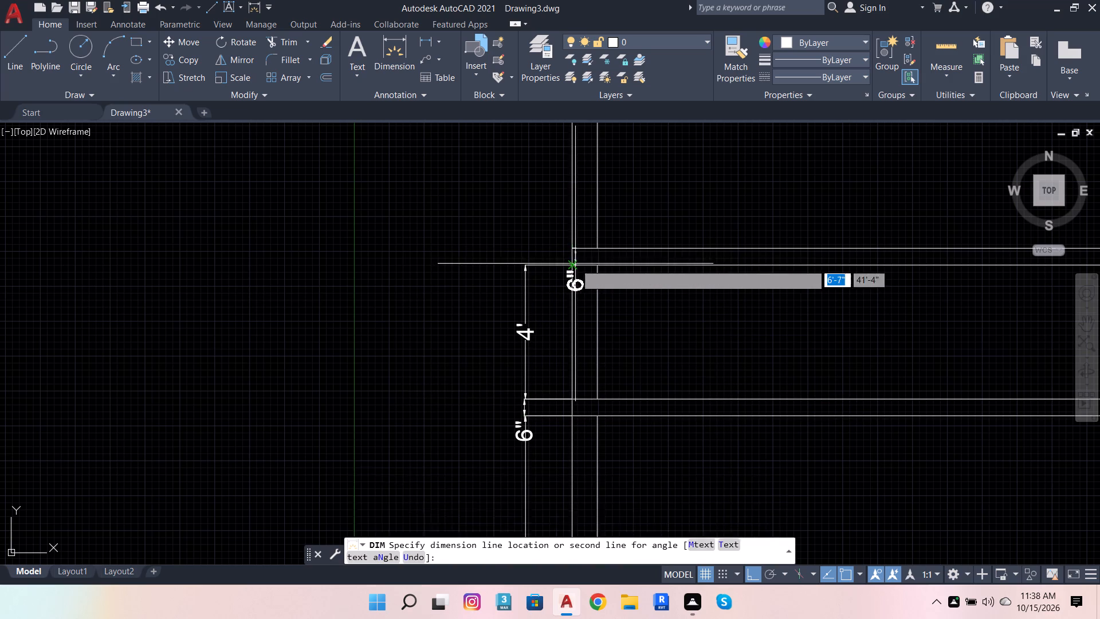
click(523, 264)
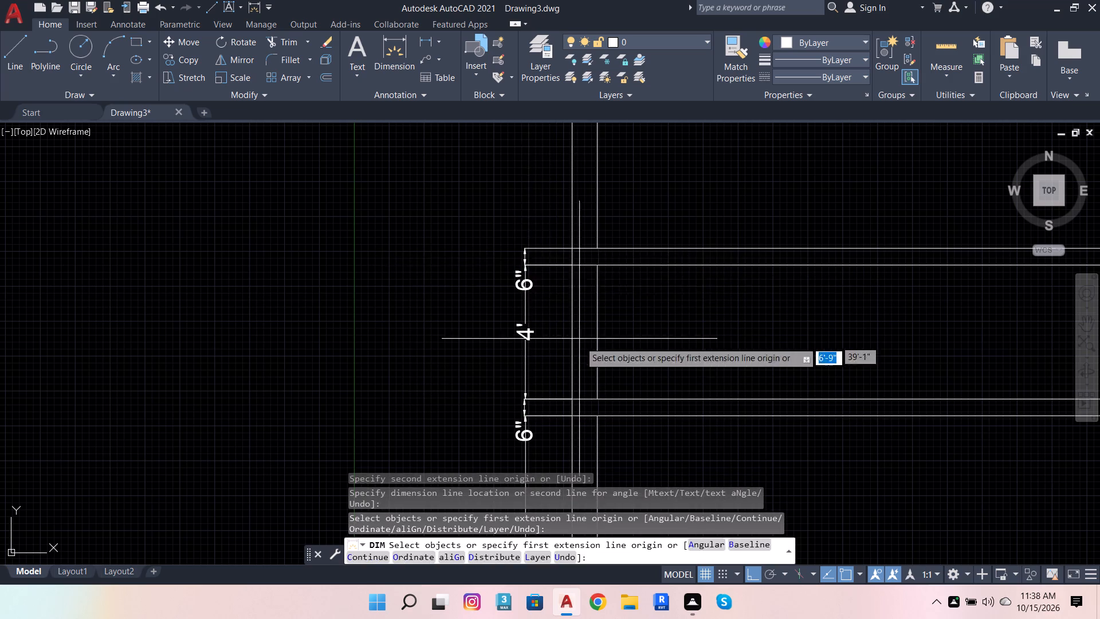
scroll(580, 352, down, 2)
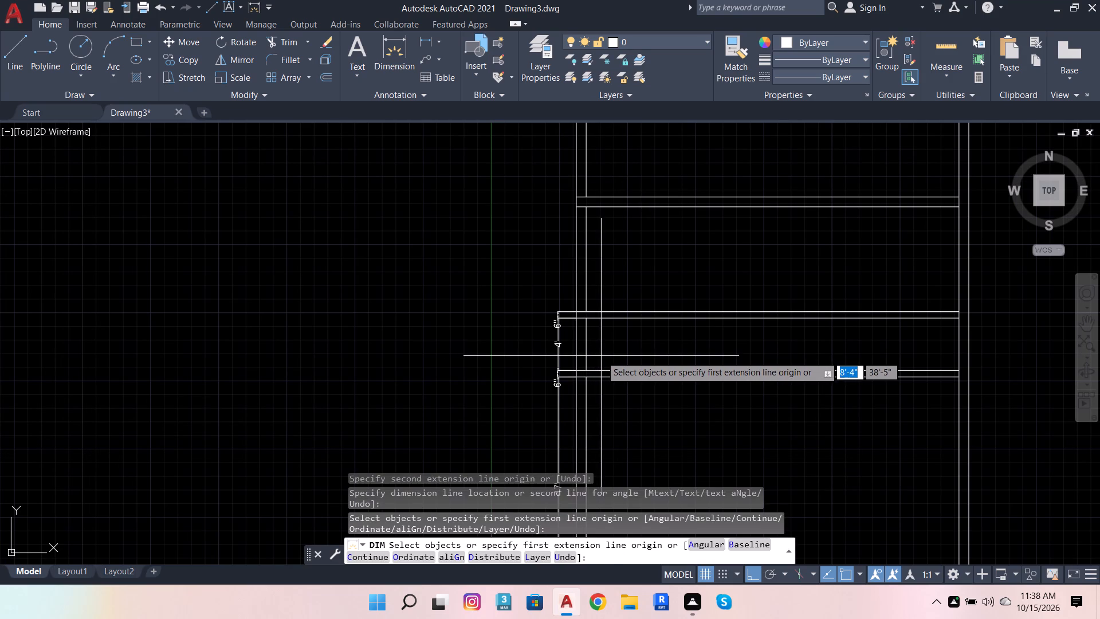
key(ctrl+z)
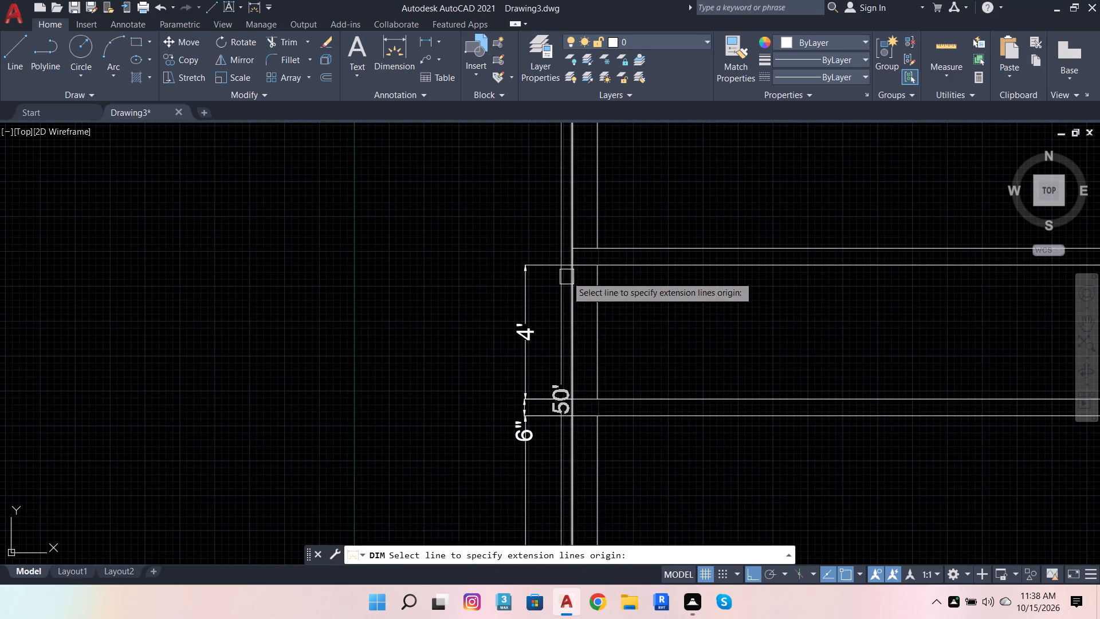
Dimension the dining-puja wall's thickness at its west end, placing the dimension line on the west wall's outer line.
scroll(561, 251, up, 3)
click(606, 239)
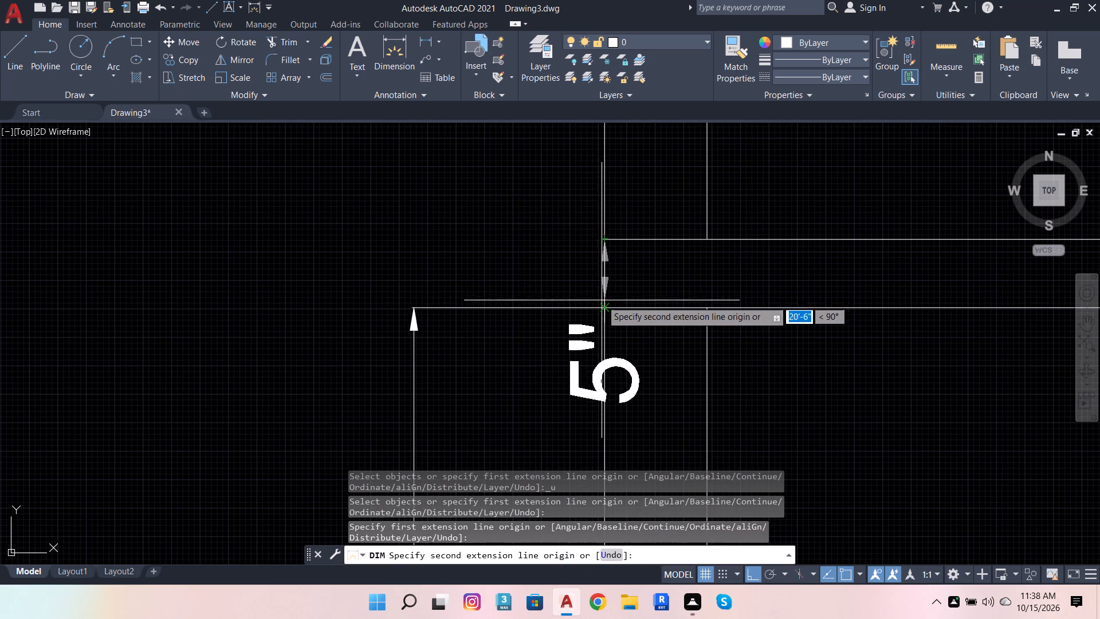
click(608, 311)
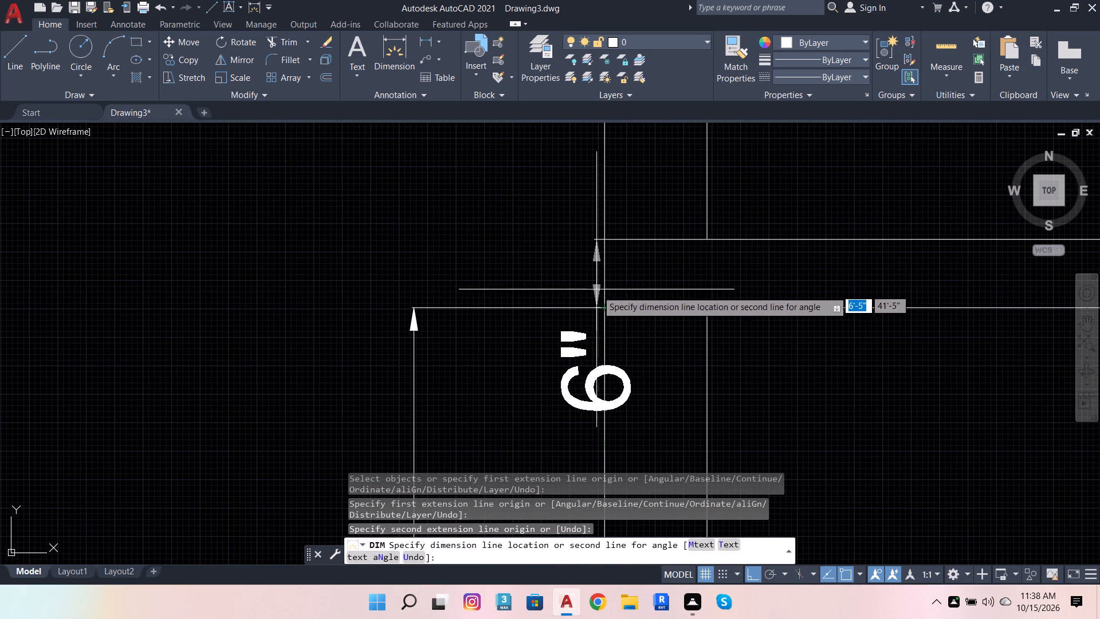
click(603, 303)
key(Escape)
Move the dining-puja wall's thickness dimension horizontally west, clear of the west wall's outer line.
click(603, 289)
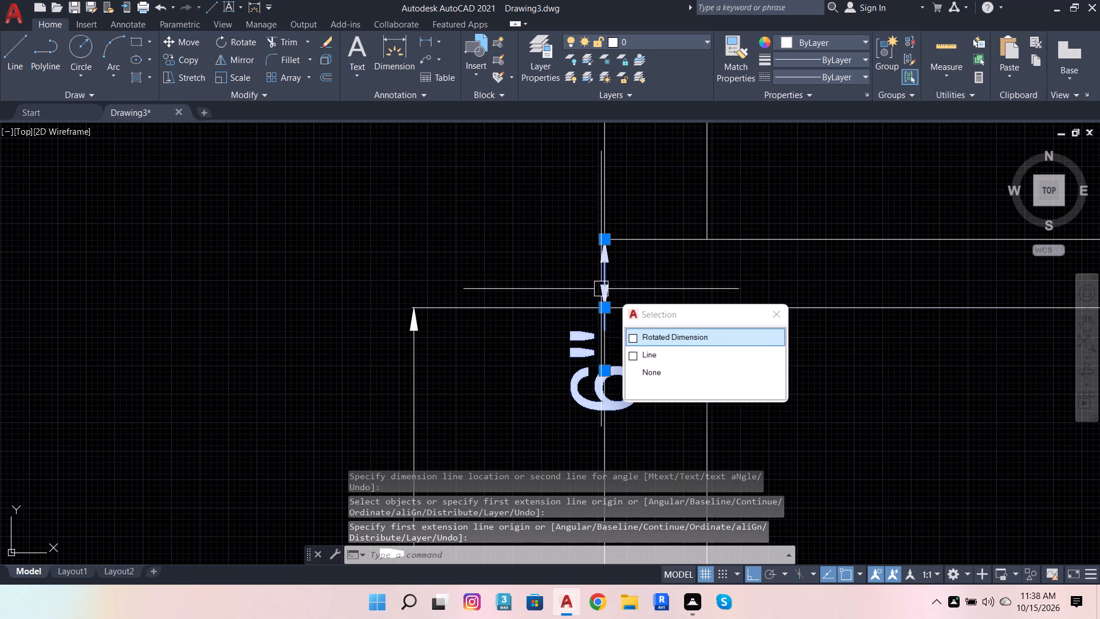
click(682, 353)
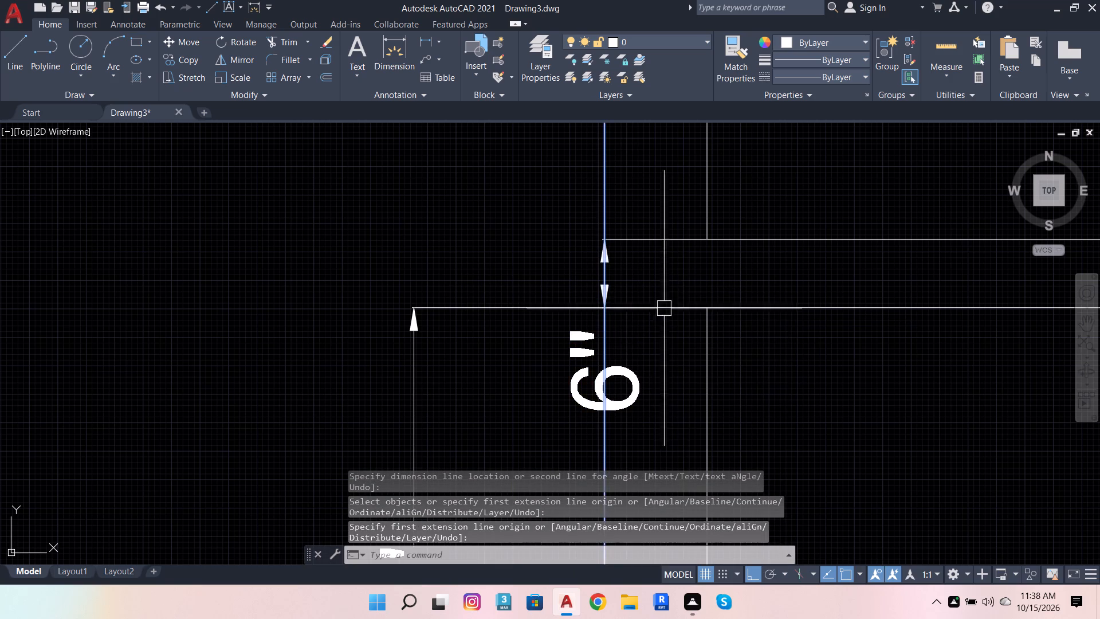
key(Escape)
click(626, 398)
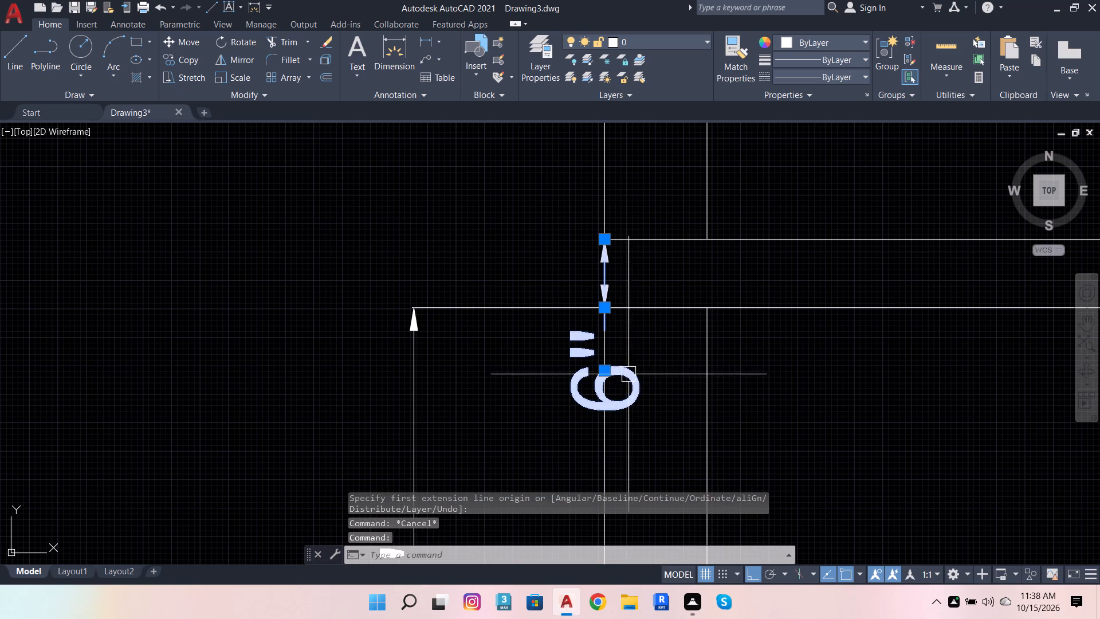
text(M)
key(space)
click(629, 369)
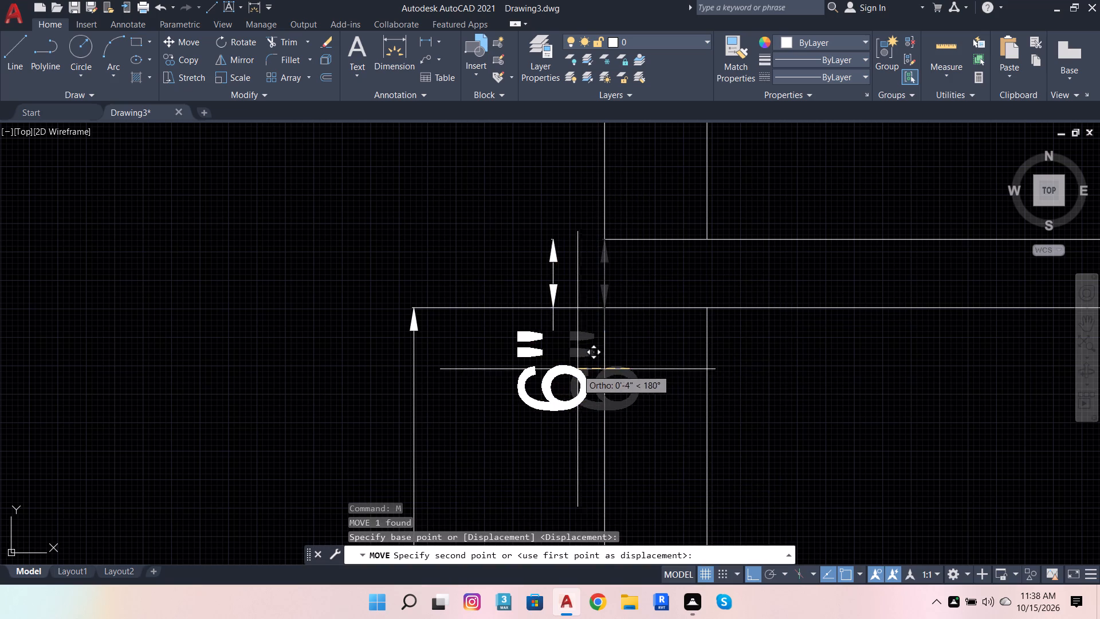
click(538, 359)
Examine the dimension lines and their end marks in the reference plan against the dimensions drawn so far.
scroll(674, 369, down, 3)
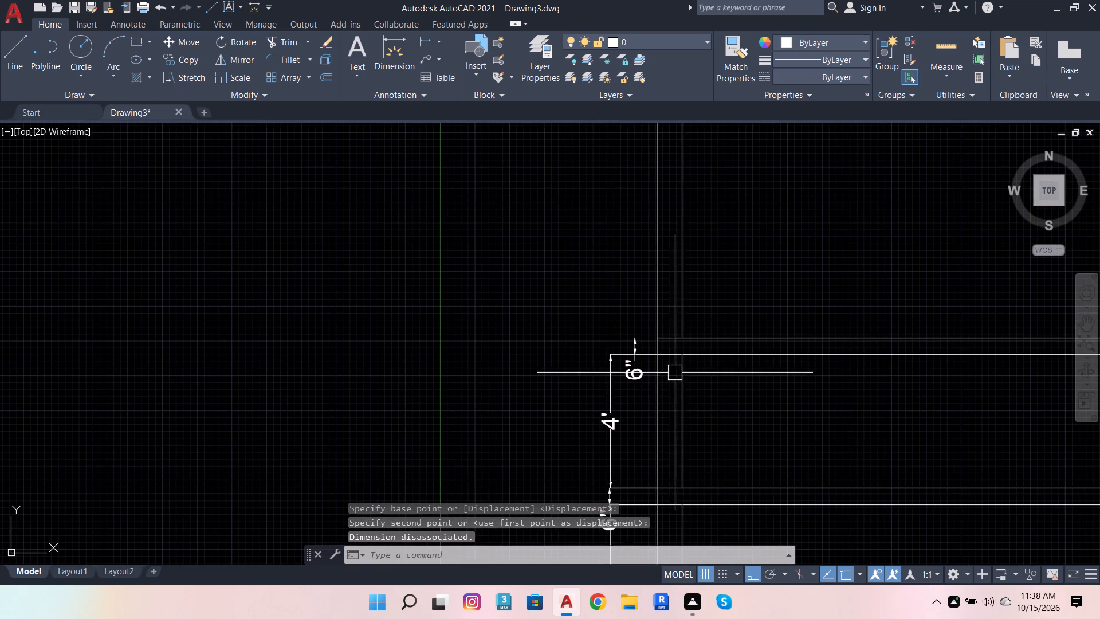
scroll(484, 438, down, 2)
scroll(627, 422, down, 3)
scroll(842, 390, up, 2)
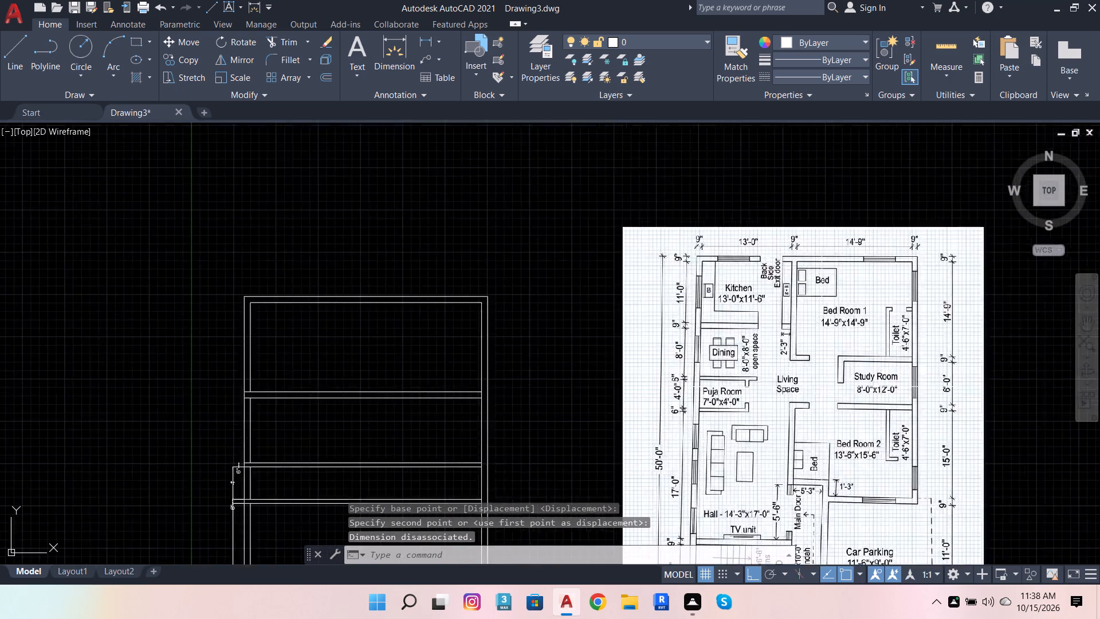
scroll(821, 387, up, 1)
scroll(611, 385, up, 1)
scroll(662, 348, down, 1)
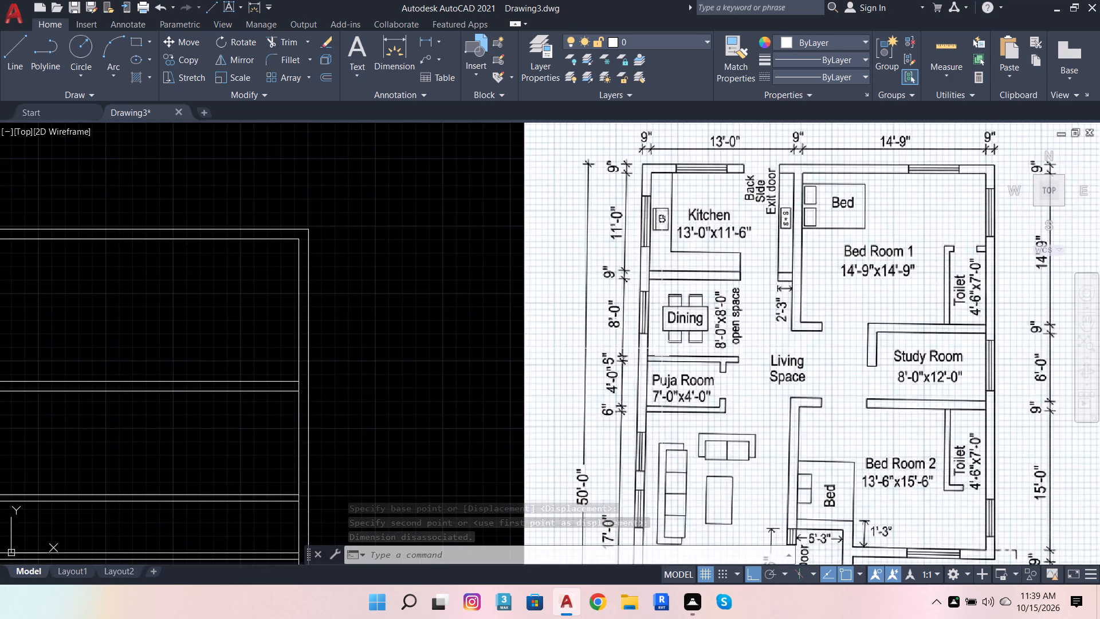
scroll(662, 348, down, 3)
scroll(489, 419, up, 1)
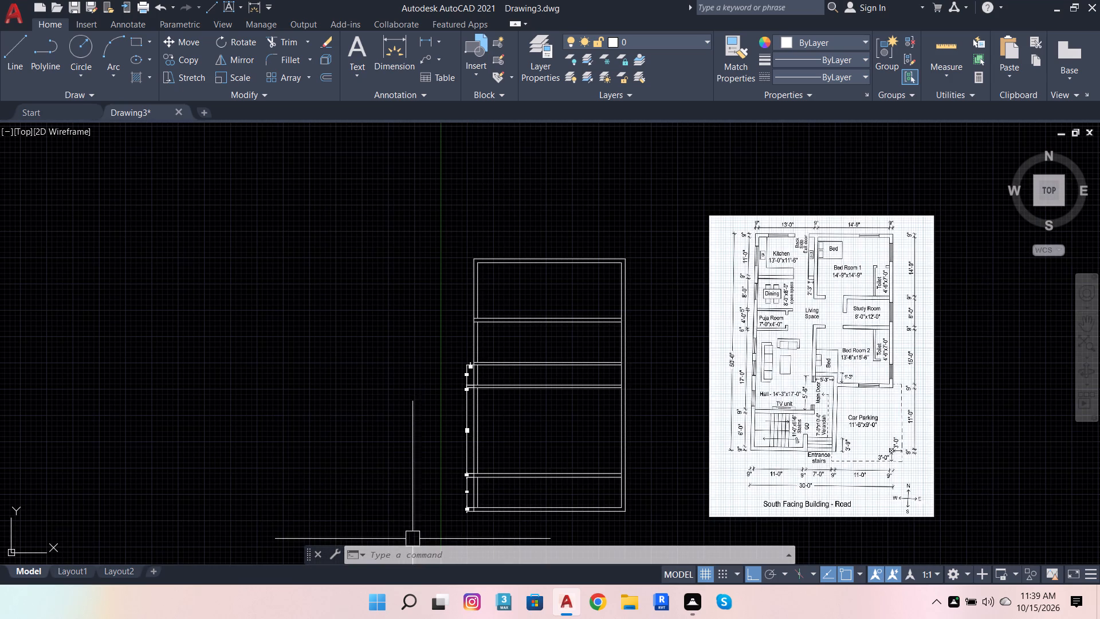
Modify the Standard dimension style to use Oblique for the first, second and leader arrowheads, and set the style current.
click(354, 555)
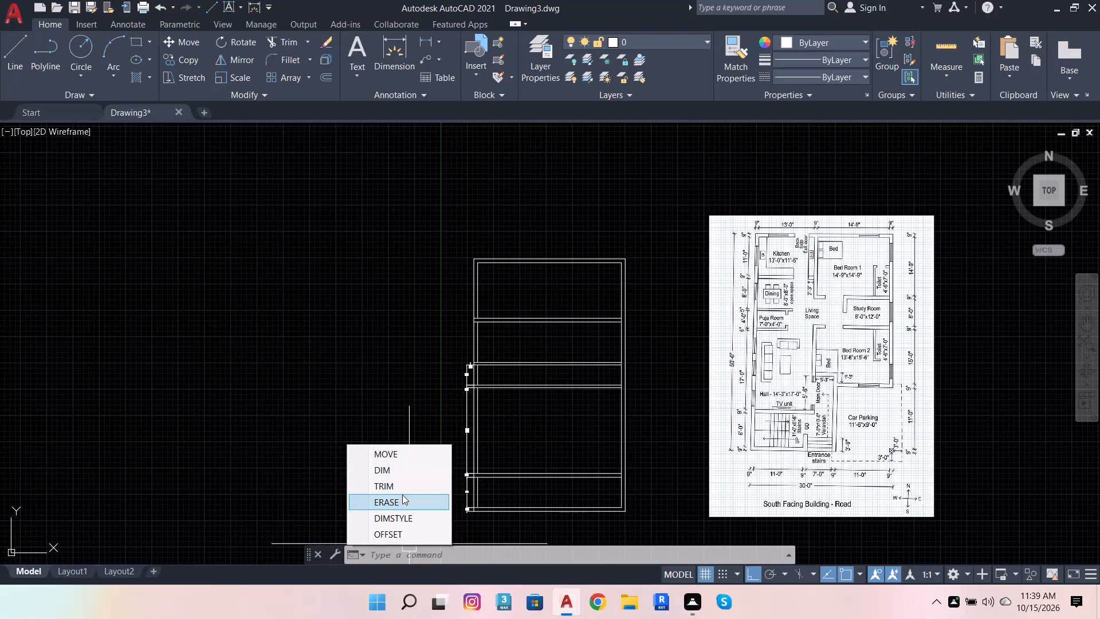
click(398, 516)
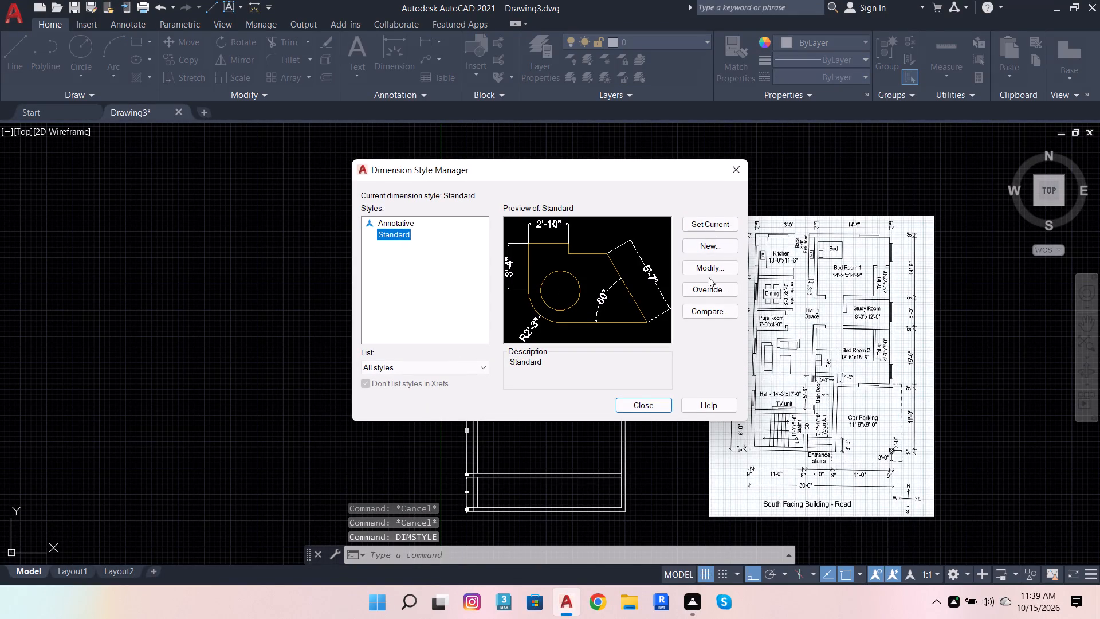
click(708, 271)
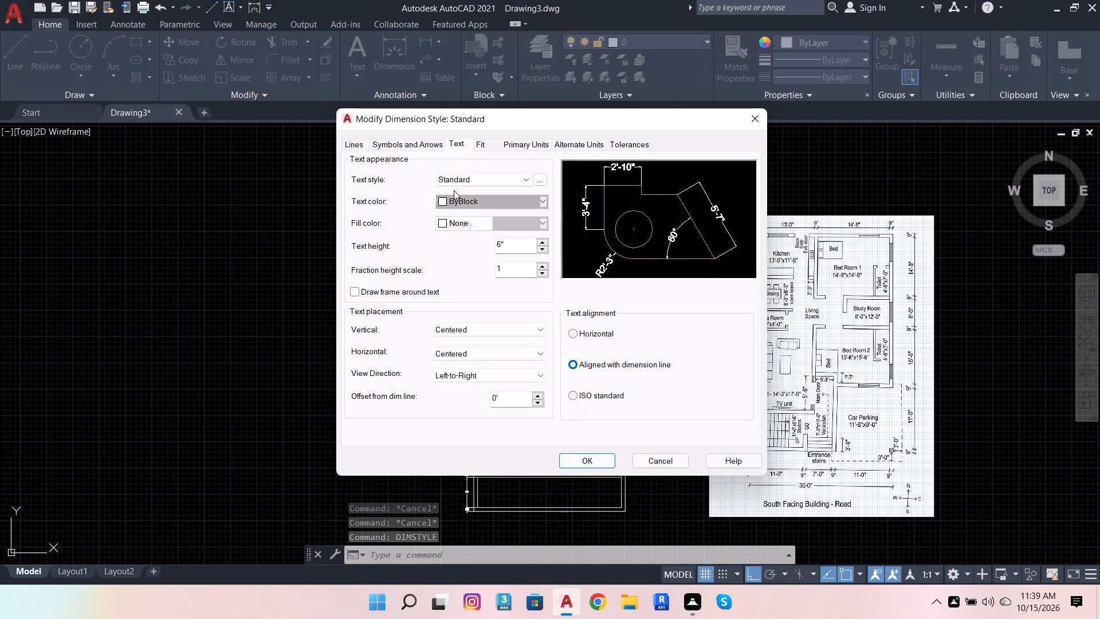
click(410, 143)
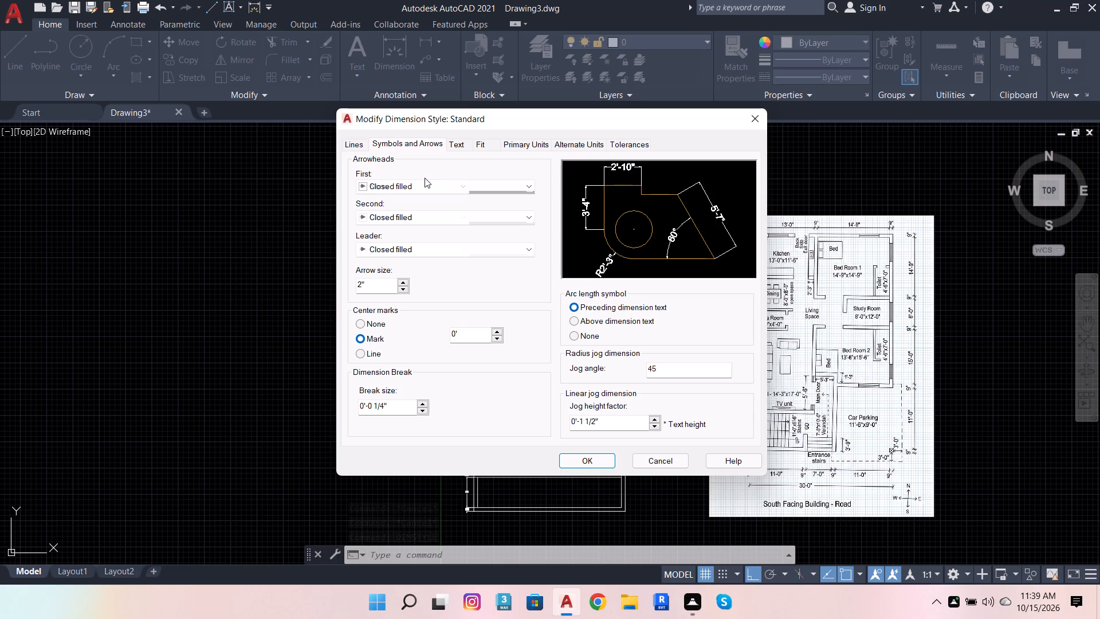
click(425, 178)
click(426, 186)
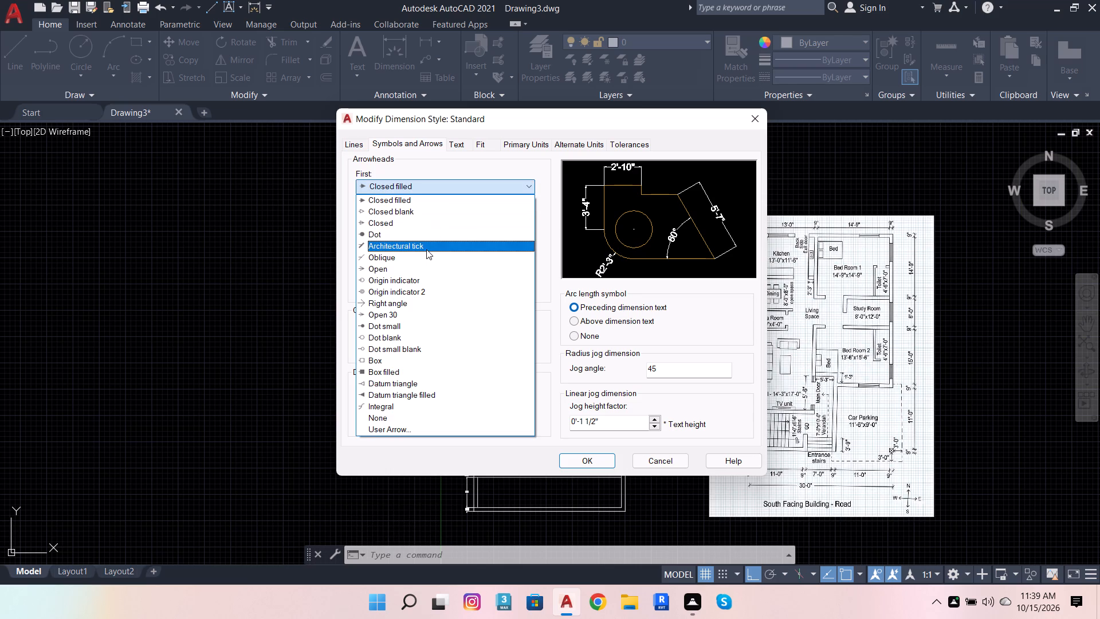
click(426, 249)
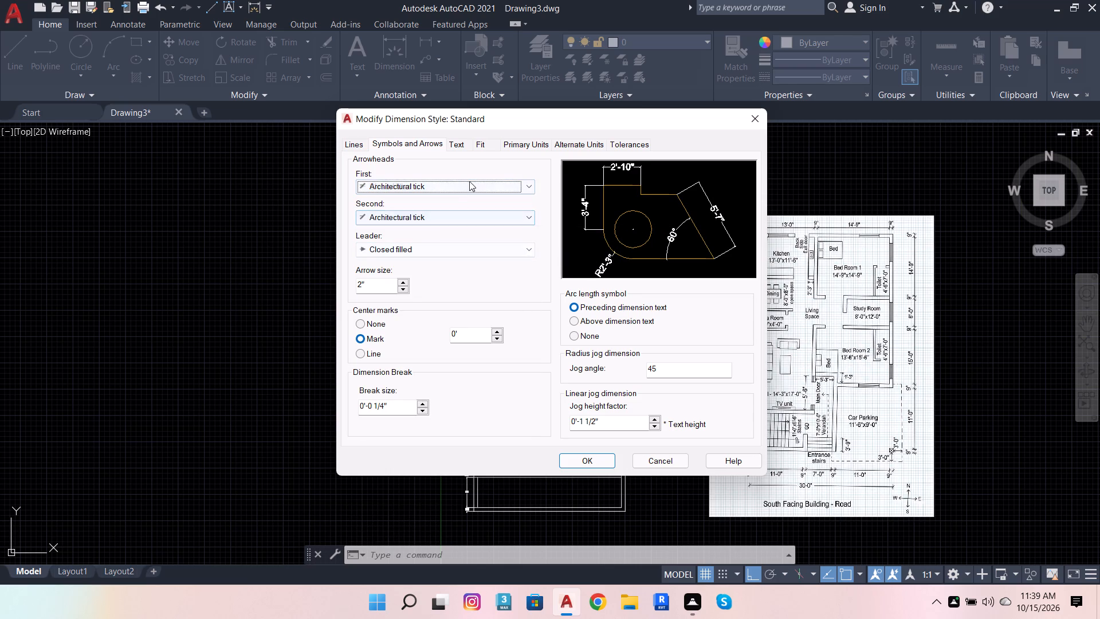
click(469, 181)
click(418, 256)
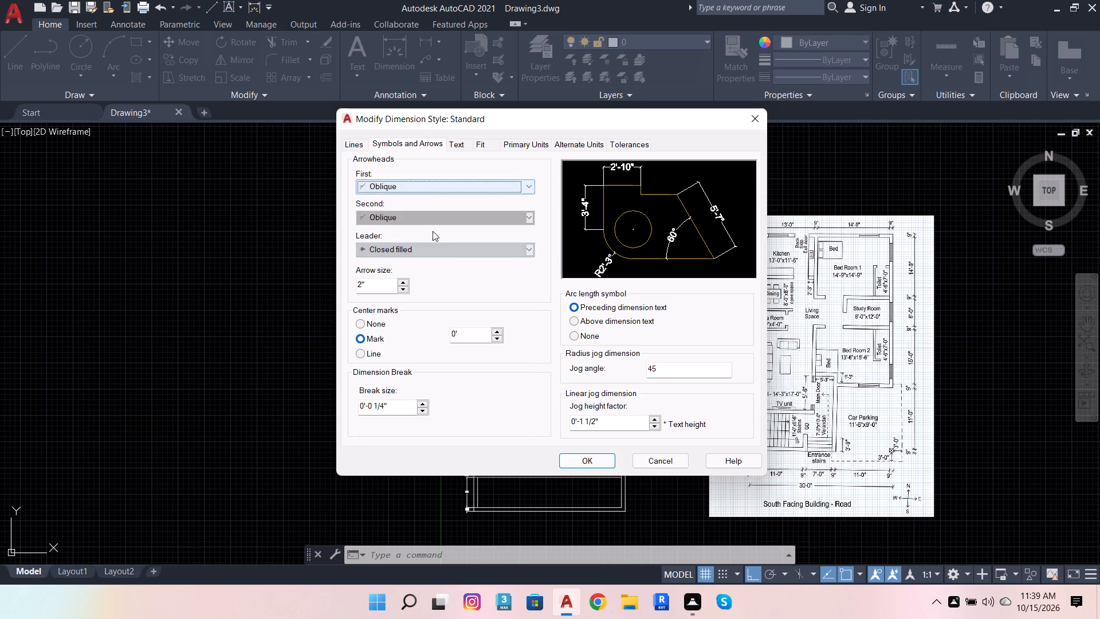
click(415, 249)
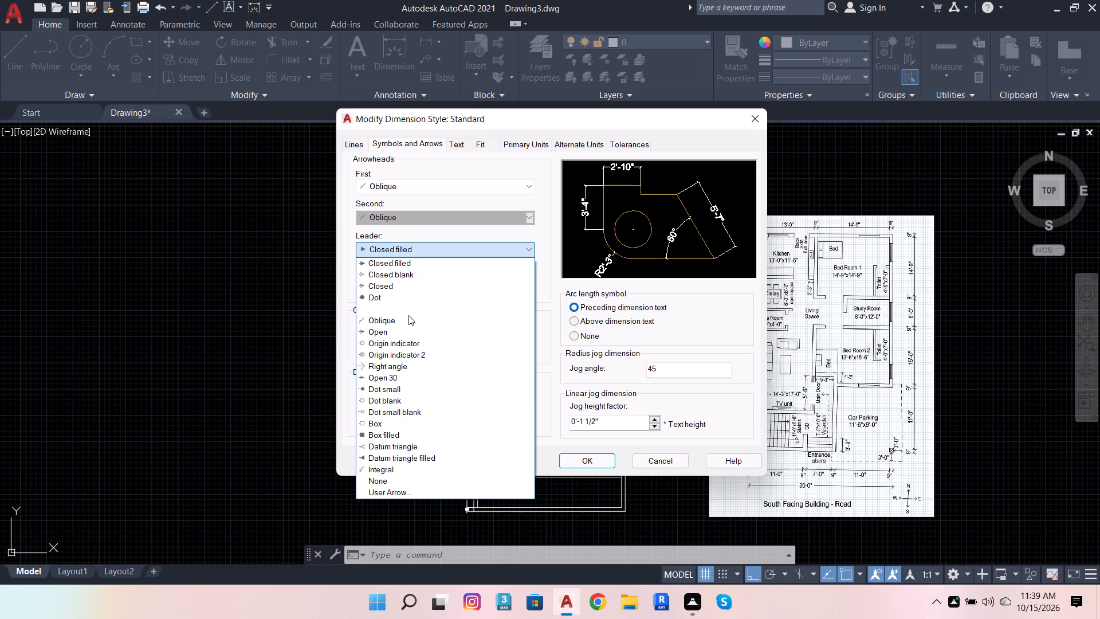
click(408, 315)
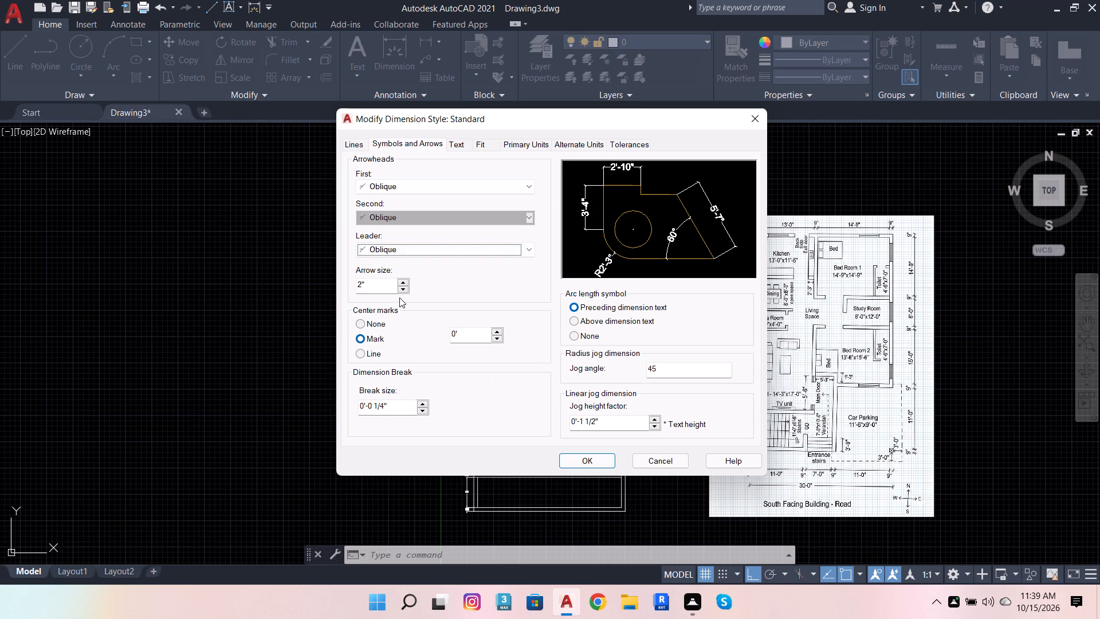
click(604, 464)
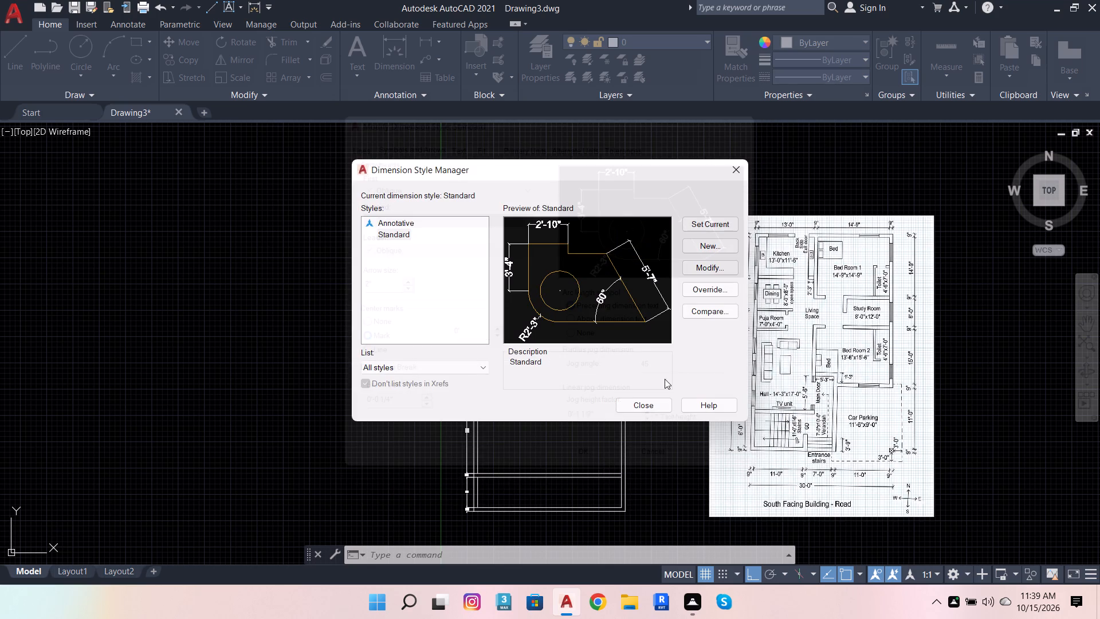
click(720, 227)
click(663, 410)
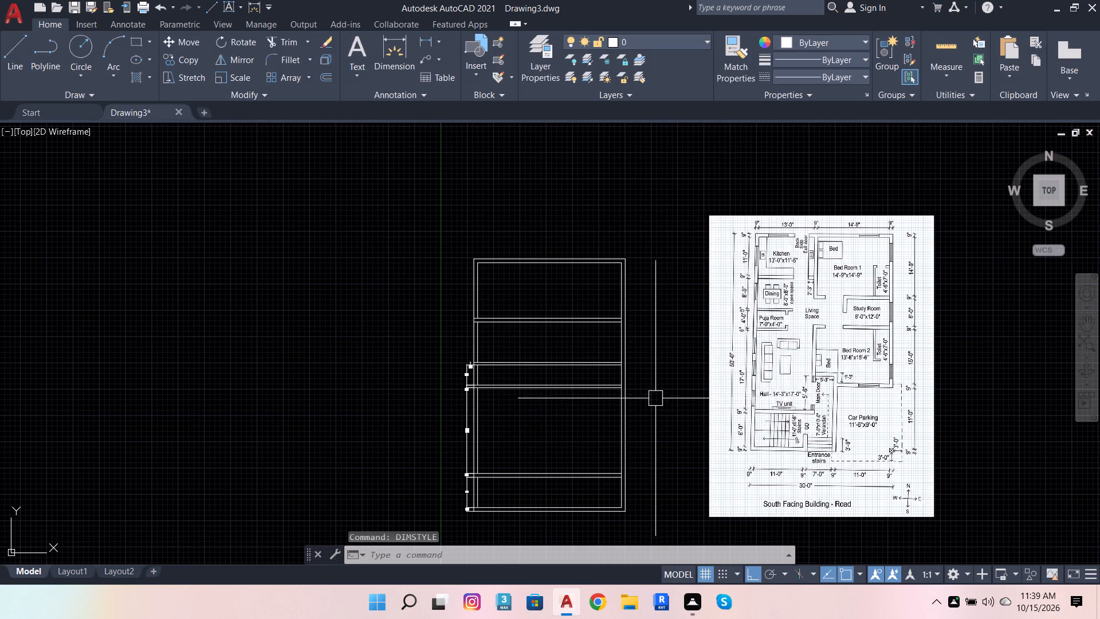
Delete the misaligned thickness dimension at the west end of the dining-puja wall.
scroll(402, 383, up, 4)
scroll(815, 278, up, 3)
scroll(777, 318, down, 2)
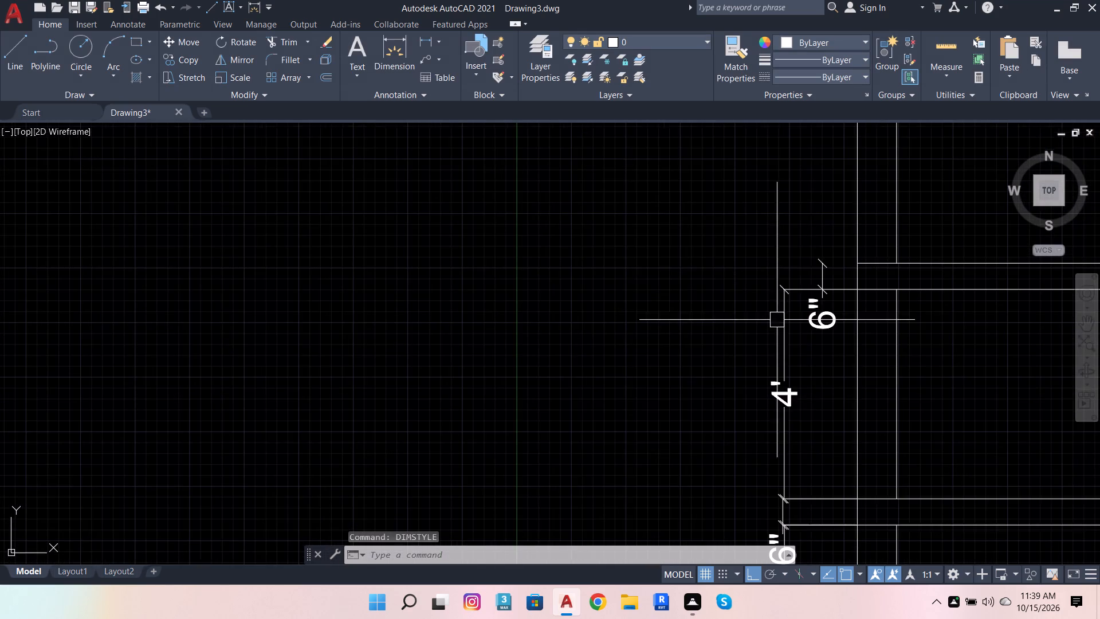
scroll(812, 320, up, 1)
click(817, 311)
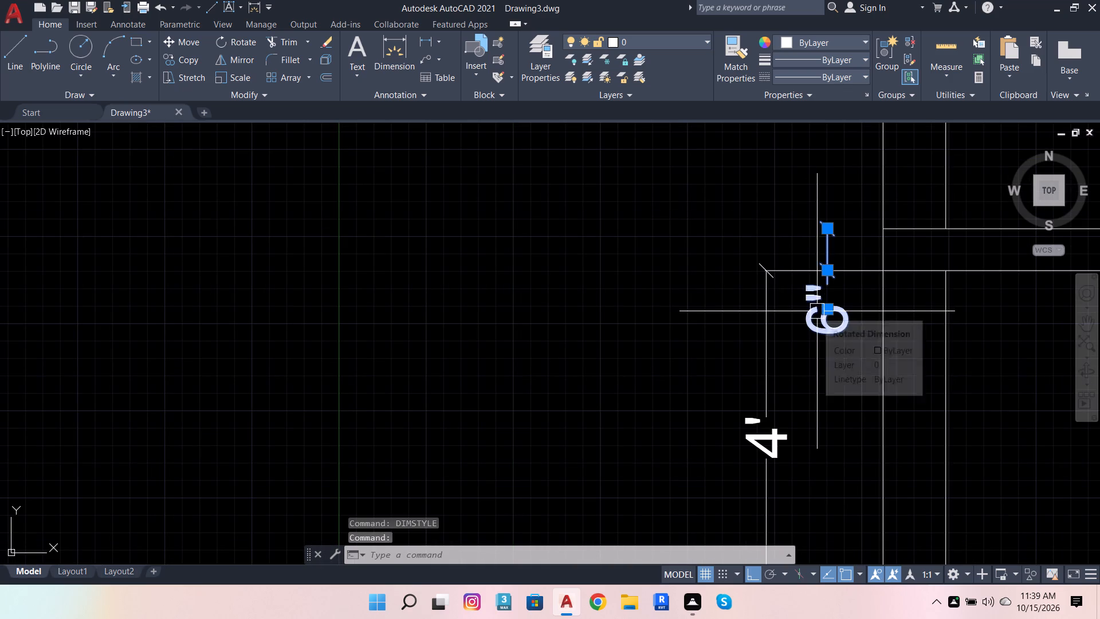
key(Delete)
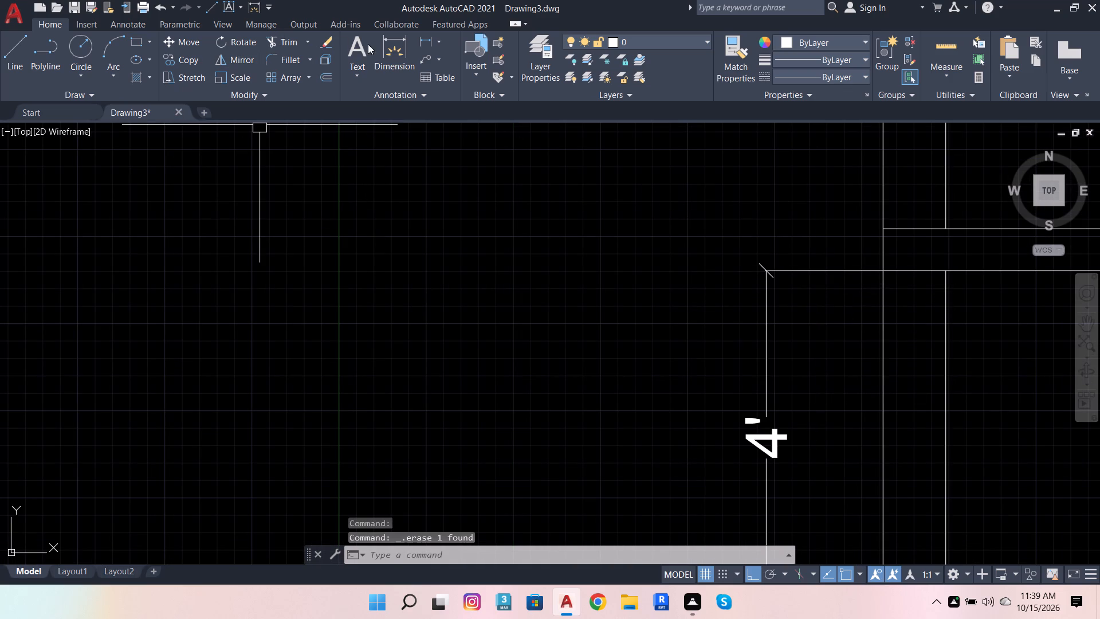
Dimension the dining-puja wall's thickness from its lower to its upper line at the west end, aligned with the puja room's depth dimension.
click(390, 50)
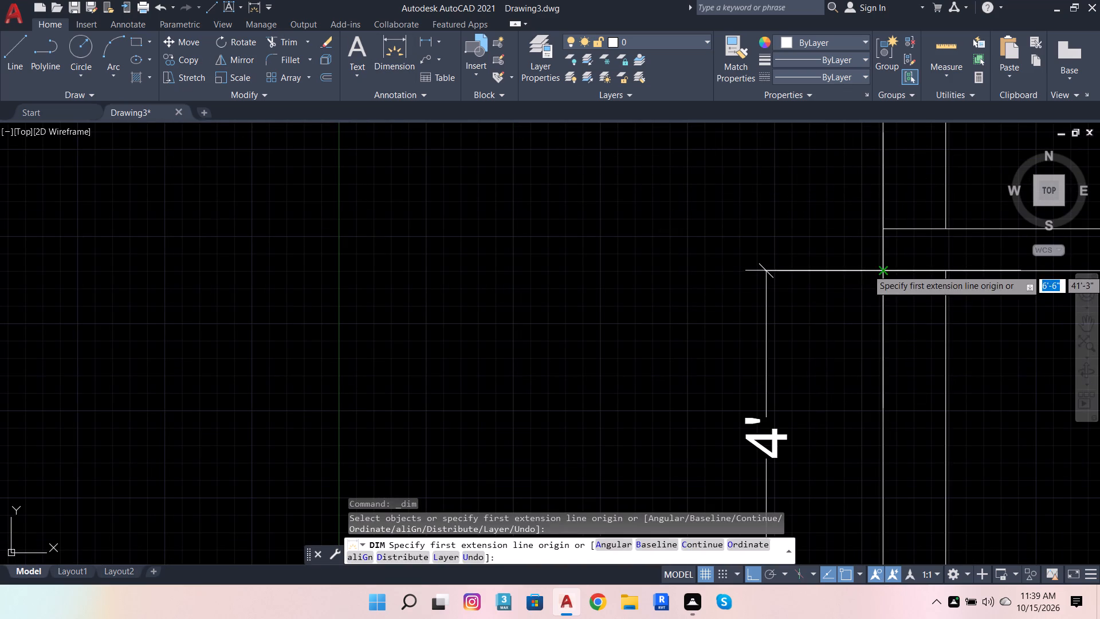
click(884, 269)
click(881, 228)
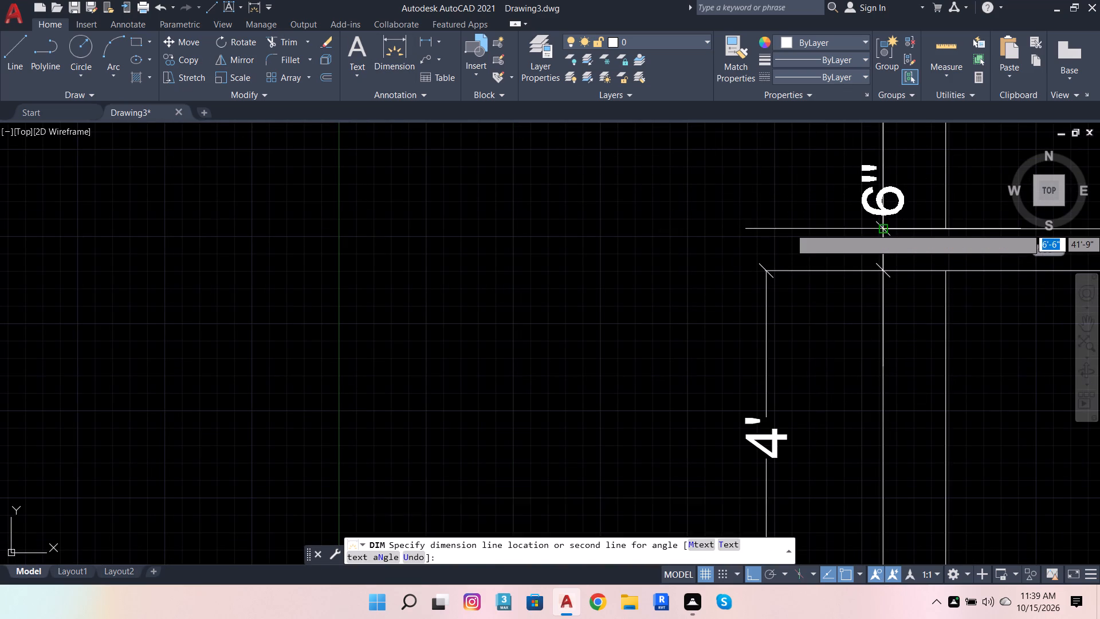
click(767, 253)
scroll(770, 199, down, 4)
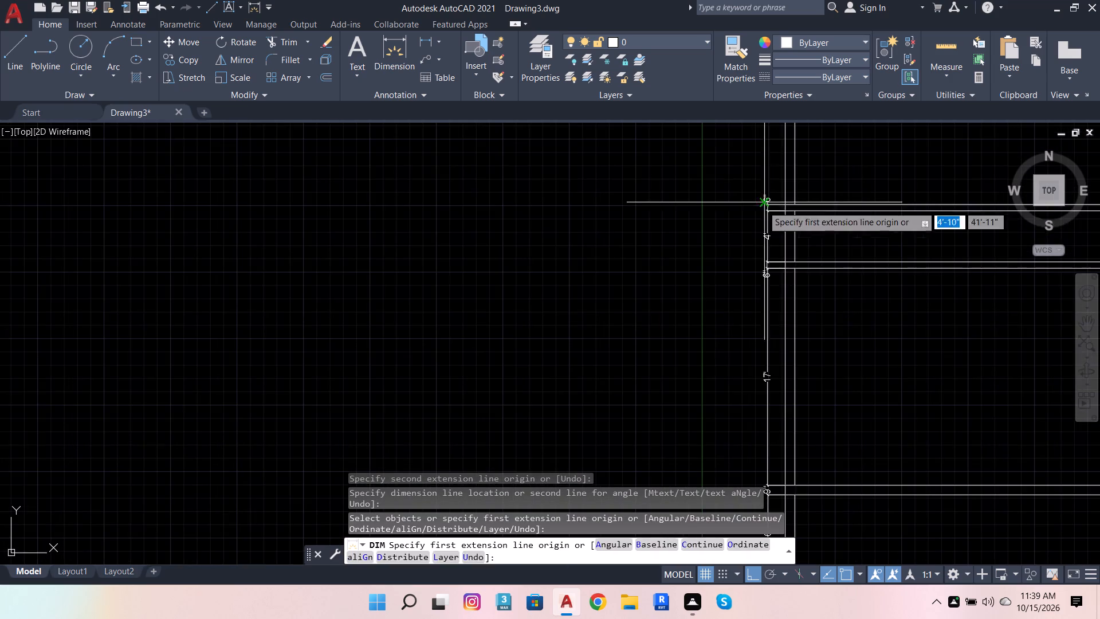
scroll(797, 208, up, 3)
scroll(761, 249, down, 2)
scroll(752, 290, up, 2)
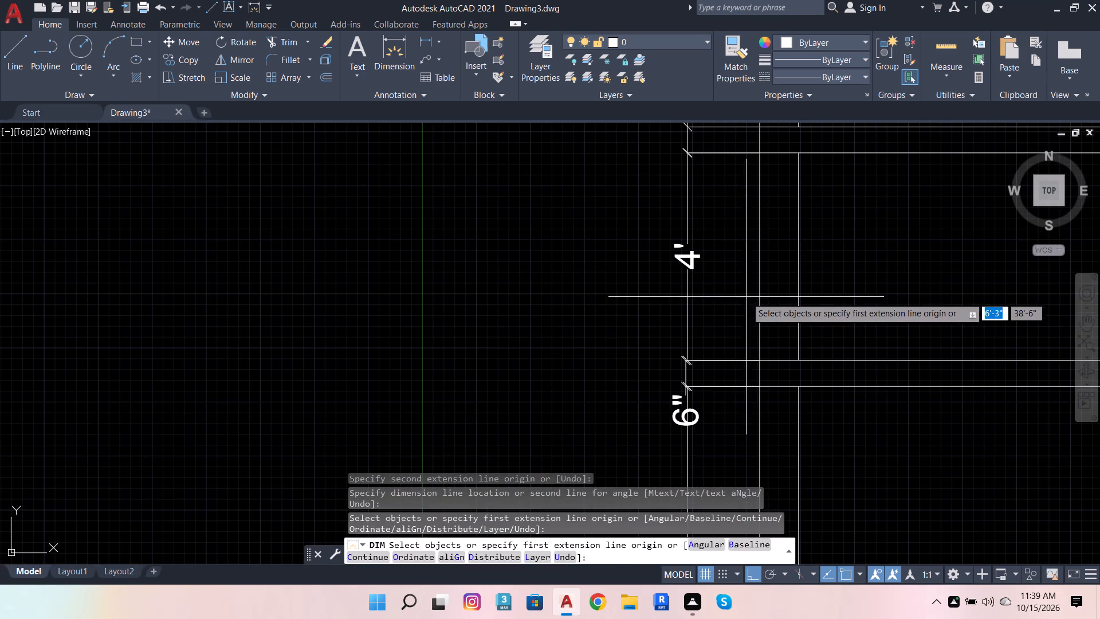
key(Escape)
Delete the thickness dimension at the west end of the puja-hall wall.
click(667, 424)
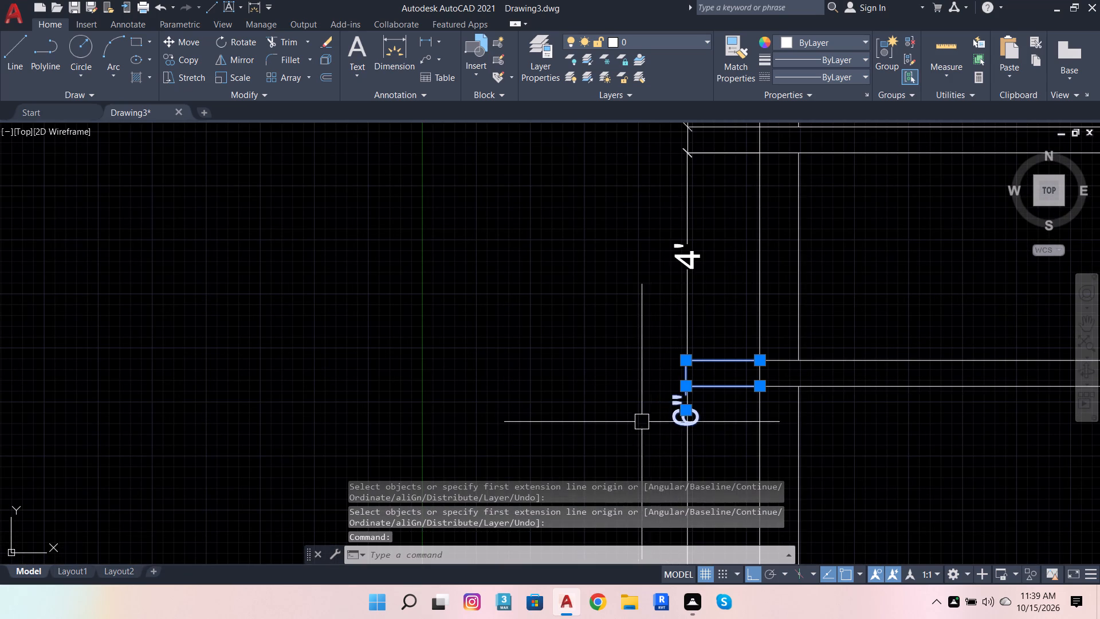
key(Delete)
scroll(698, 382, down, 2)
scroll(732, 369, up, 3)
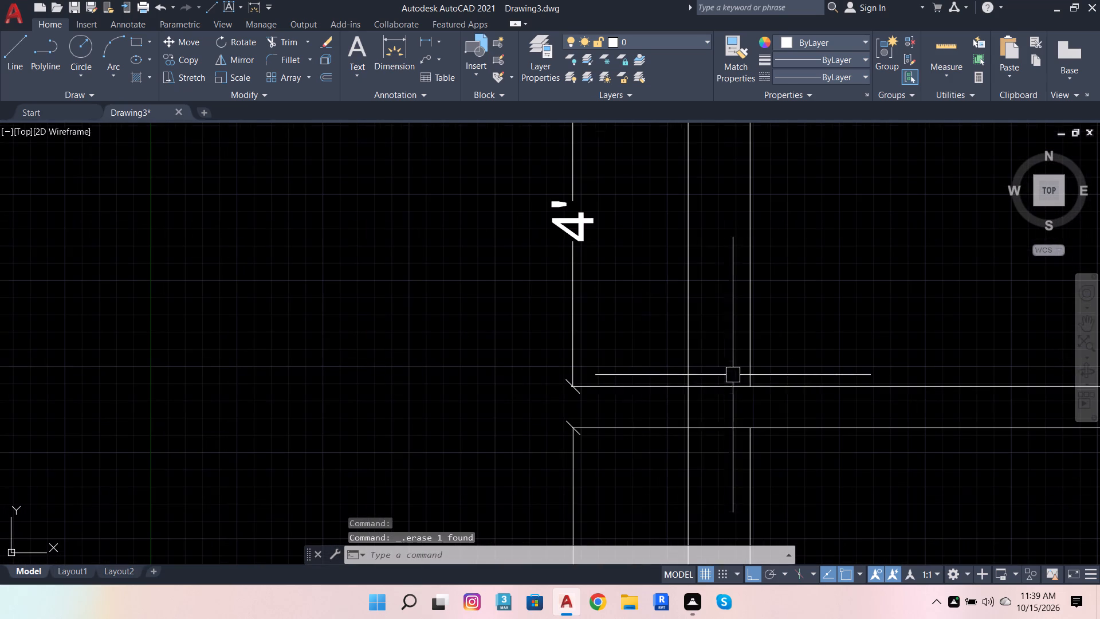
scroll(643, 377, down, 1)
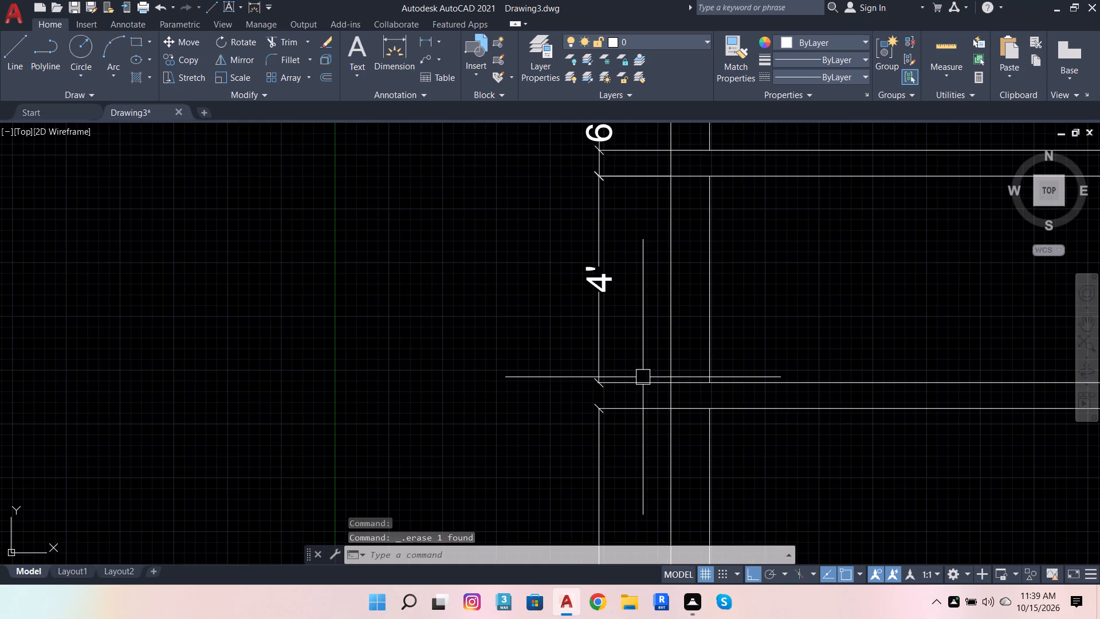
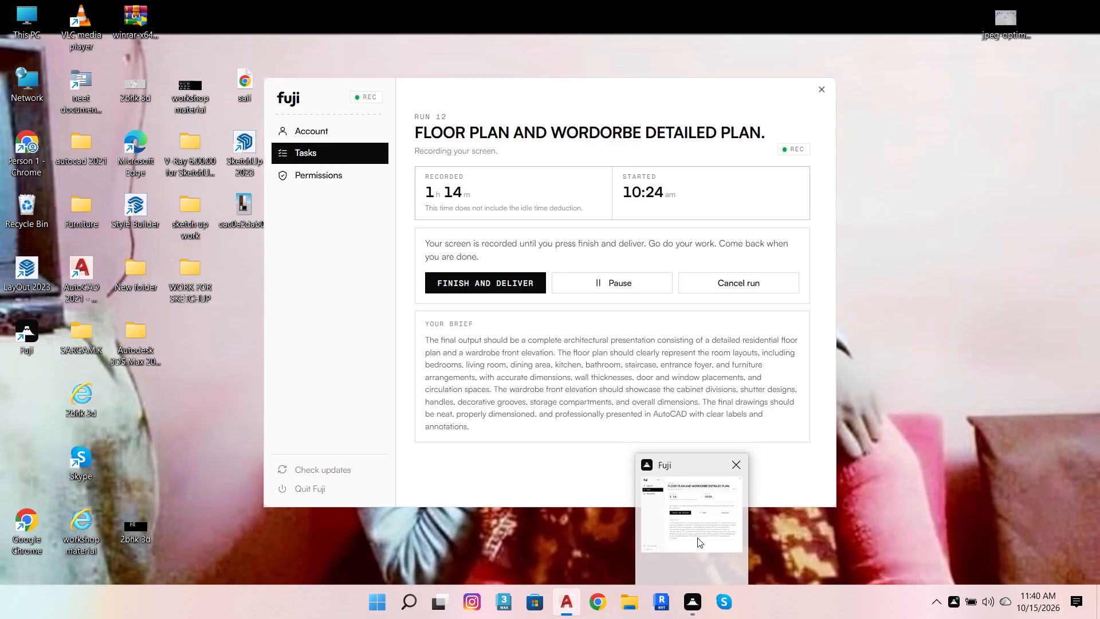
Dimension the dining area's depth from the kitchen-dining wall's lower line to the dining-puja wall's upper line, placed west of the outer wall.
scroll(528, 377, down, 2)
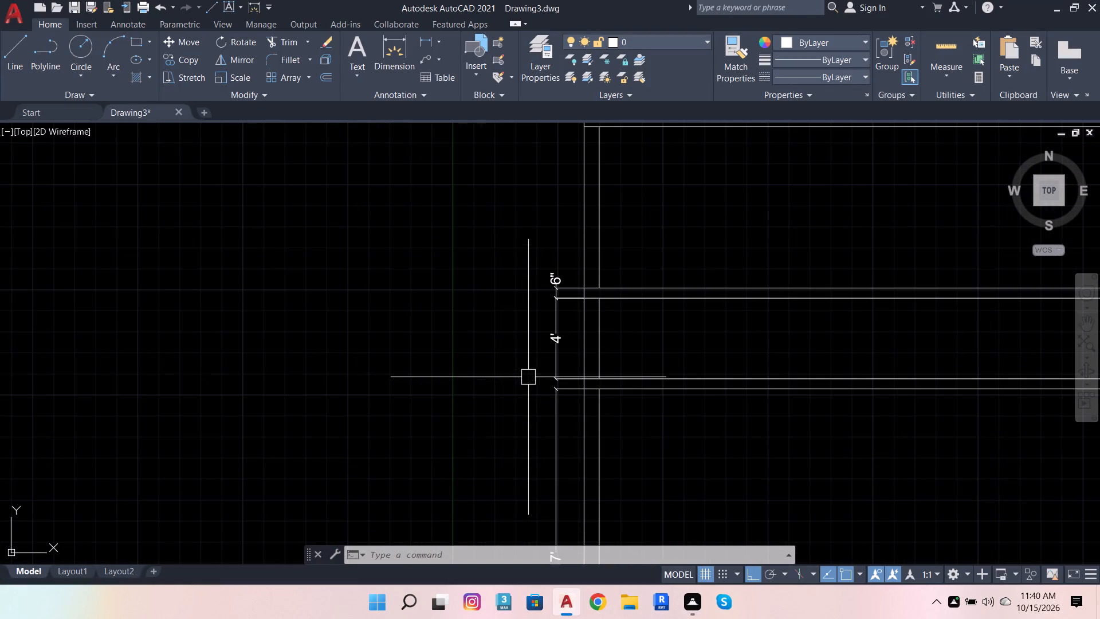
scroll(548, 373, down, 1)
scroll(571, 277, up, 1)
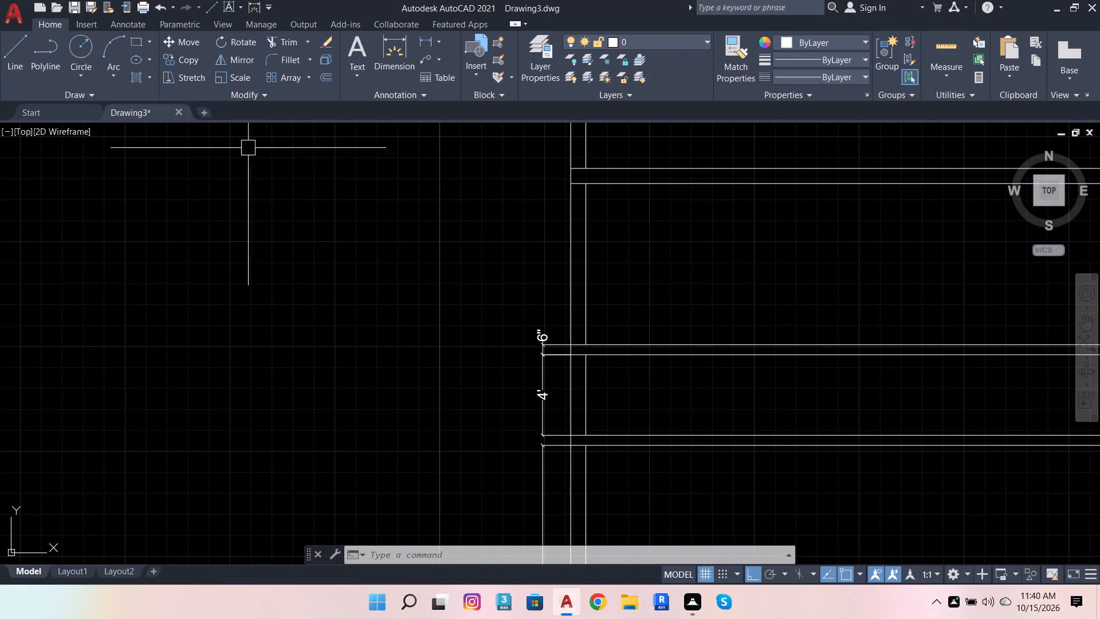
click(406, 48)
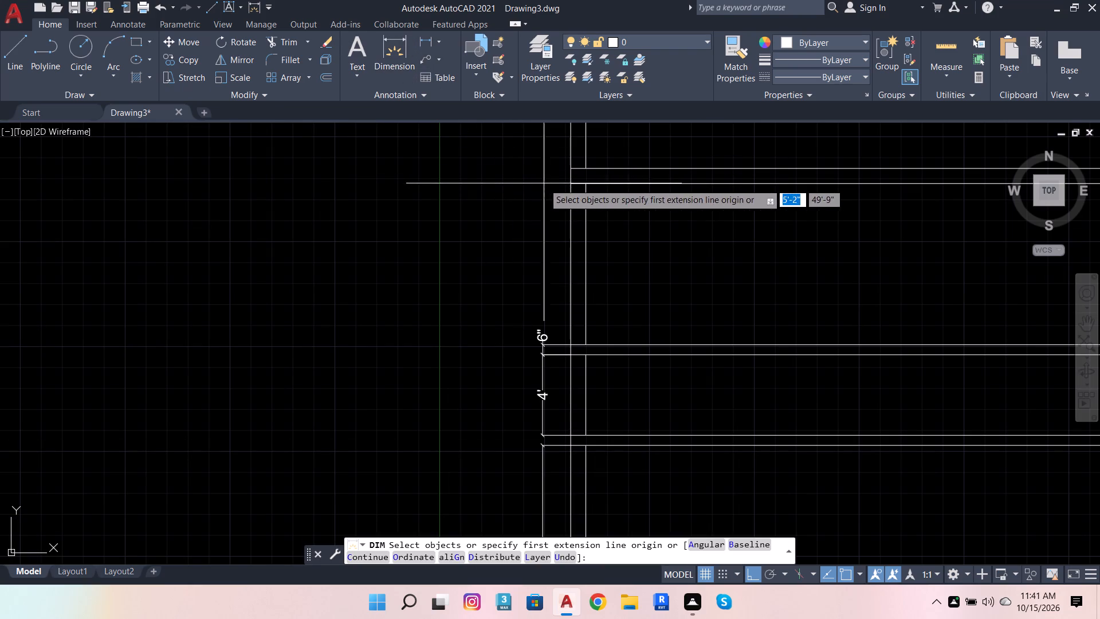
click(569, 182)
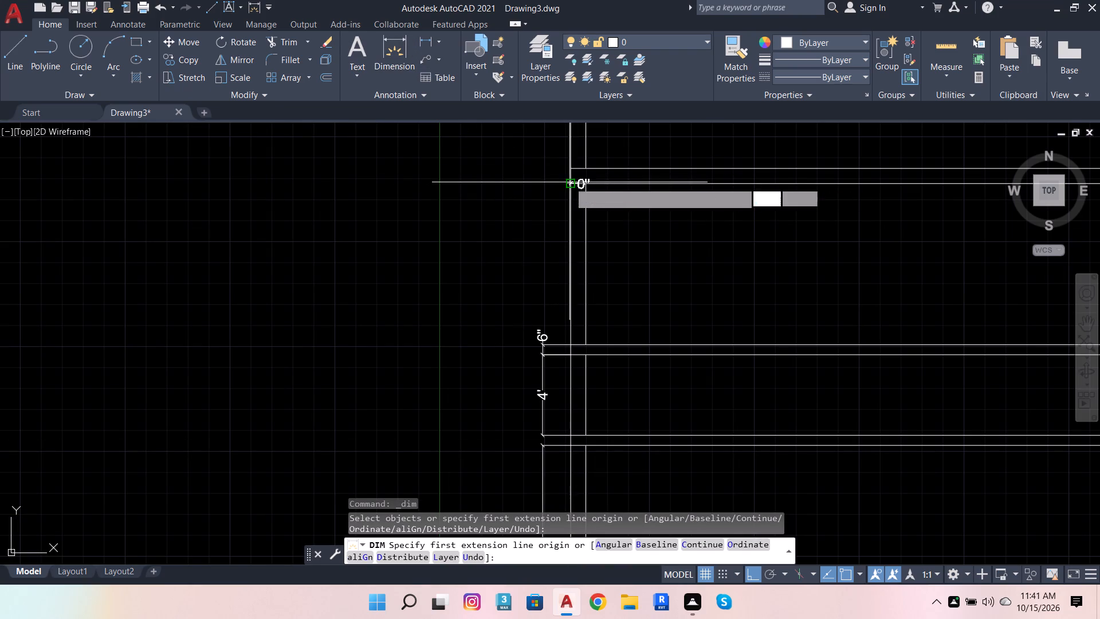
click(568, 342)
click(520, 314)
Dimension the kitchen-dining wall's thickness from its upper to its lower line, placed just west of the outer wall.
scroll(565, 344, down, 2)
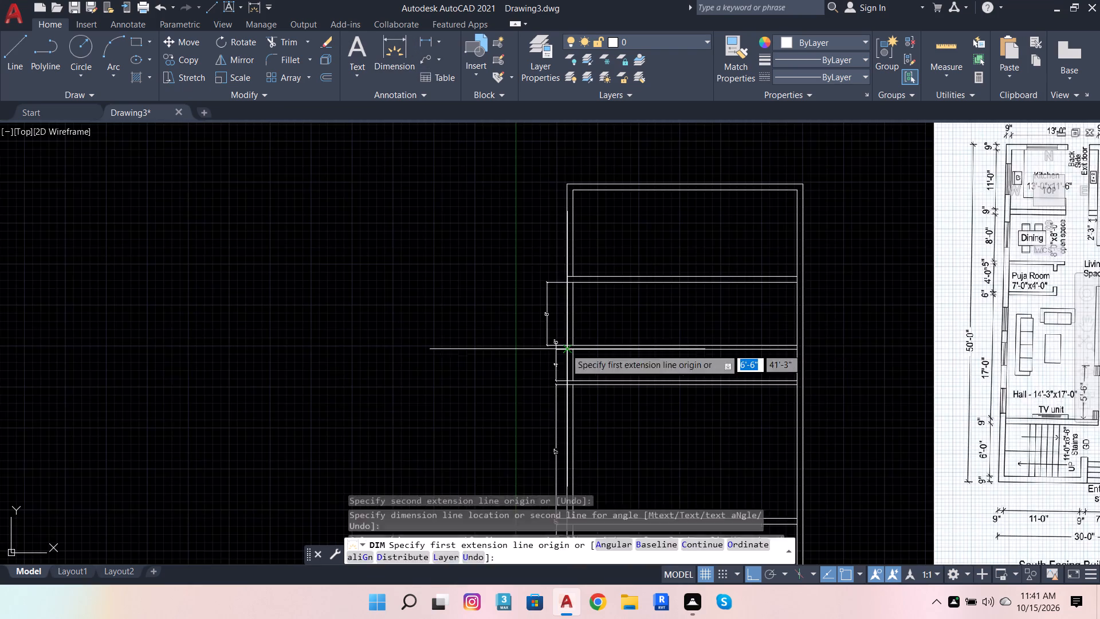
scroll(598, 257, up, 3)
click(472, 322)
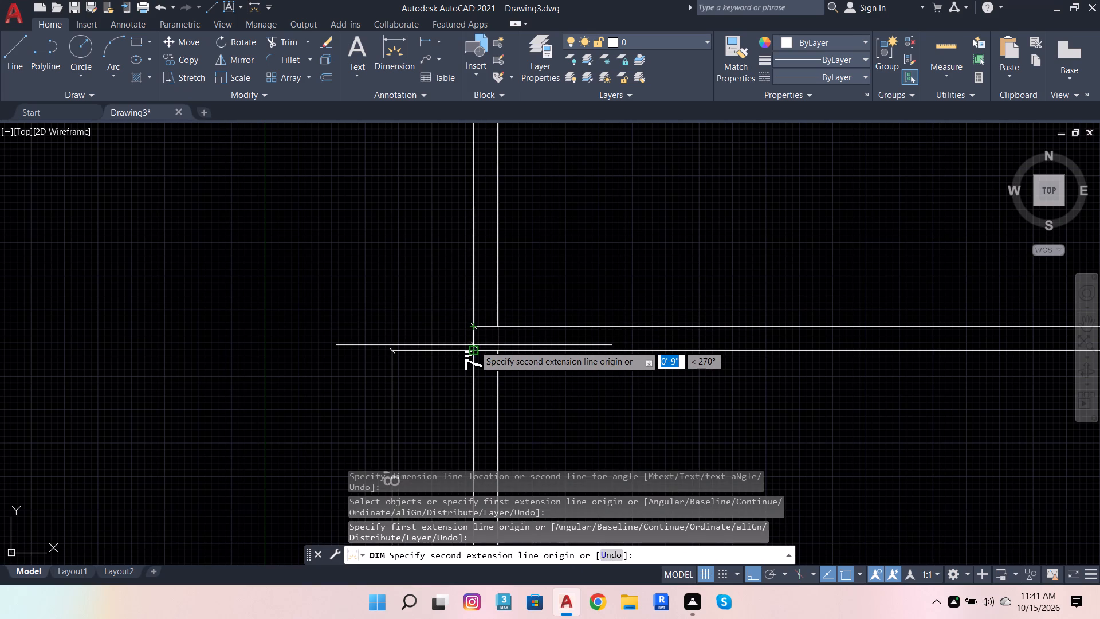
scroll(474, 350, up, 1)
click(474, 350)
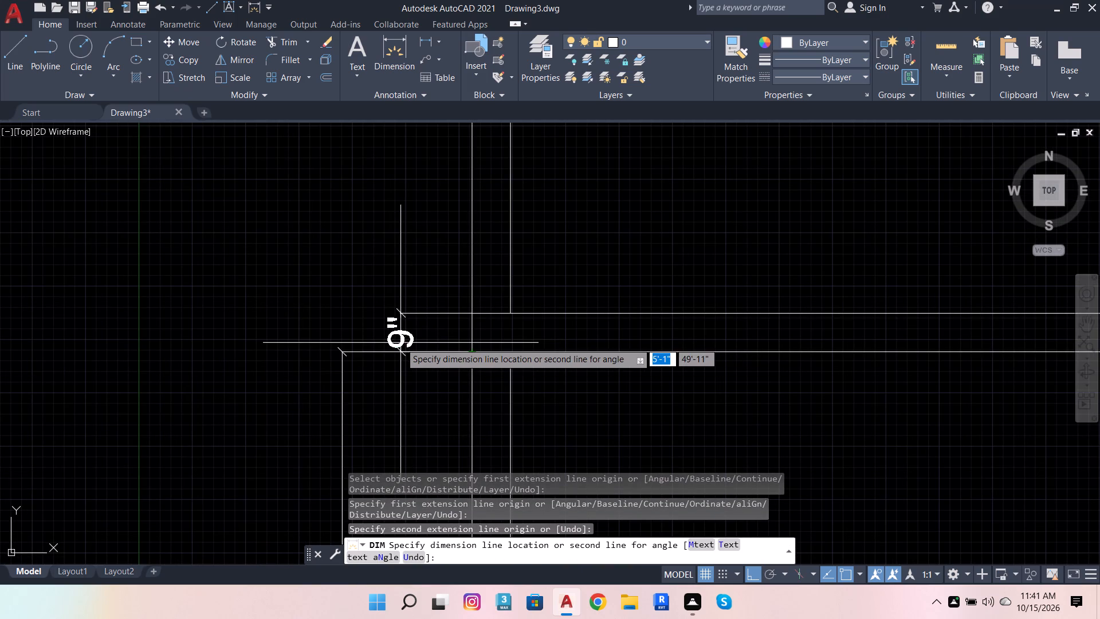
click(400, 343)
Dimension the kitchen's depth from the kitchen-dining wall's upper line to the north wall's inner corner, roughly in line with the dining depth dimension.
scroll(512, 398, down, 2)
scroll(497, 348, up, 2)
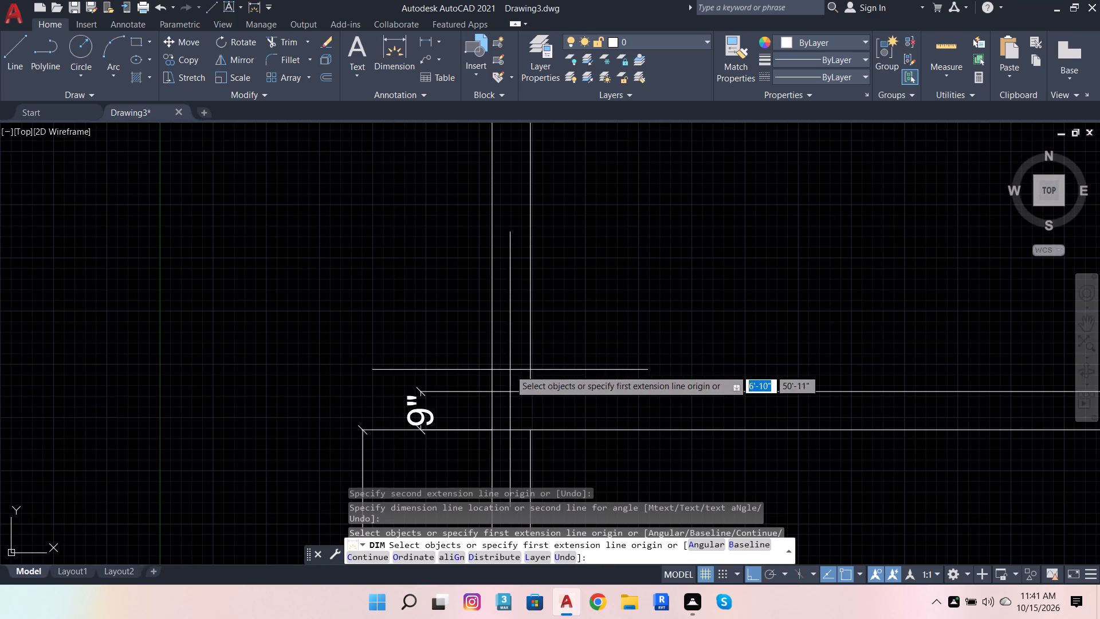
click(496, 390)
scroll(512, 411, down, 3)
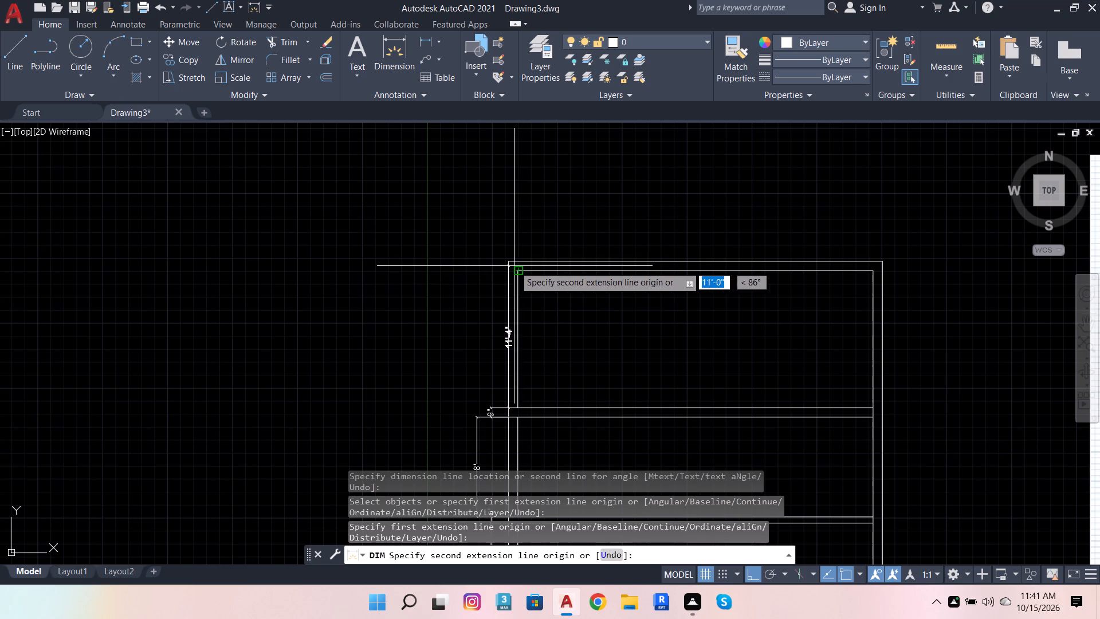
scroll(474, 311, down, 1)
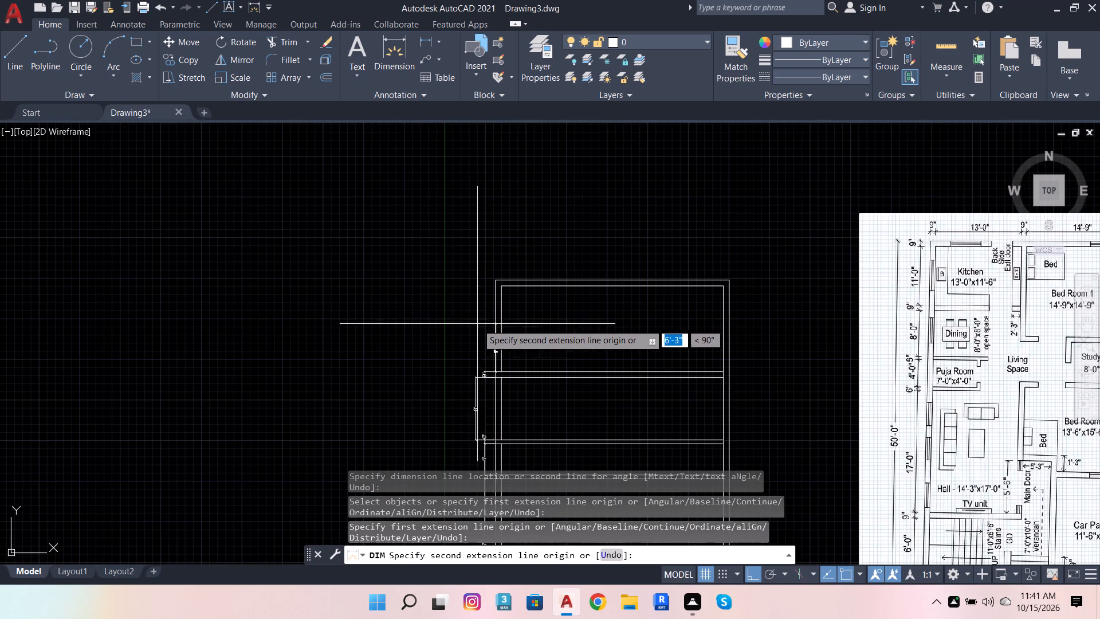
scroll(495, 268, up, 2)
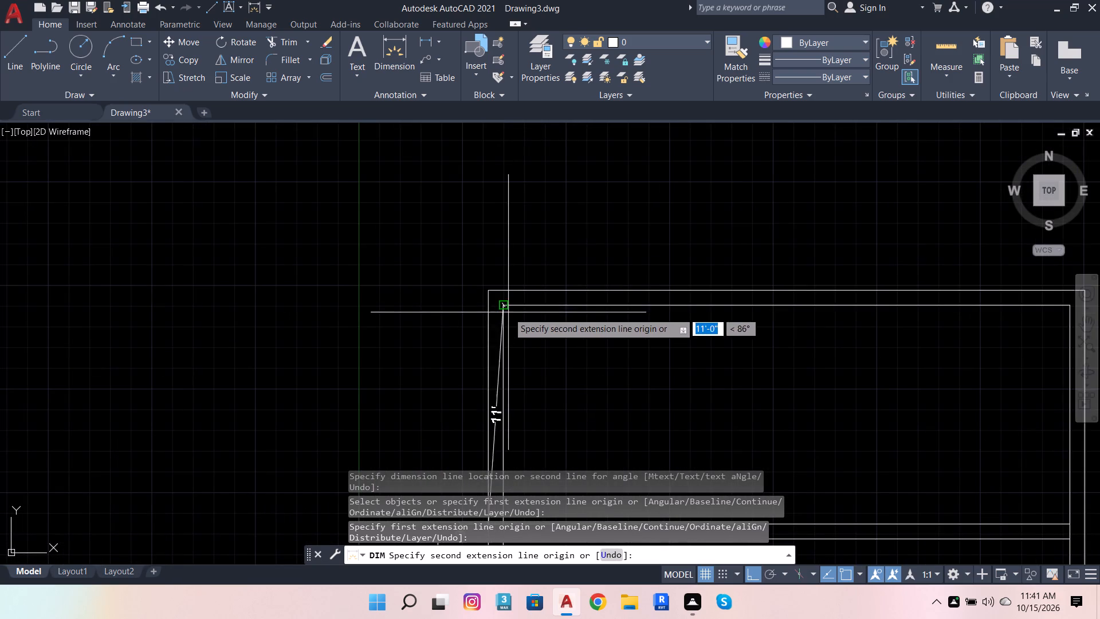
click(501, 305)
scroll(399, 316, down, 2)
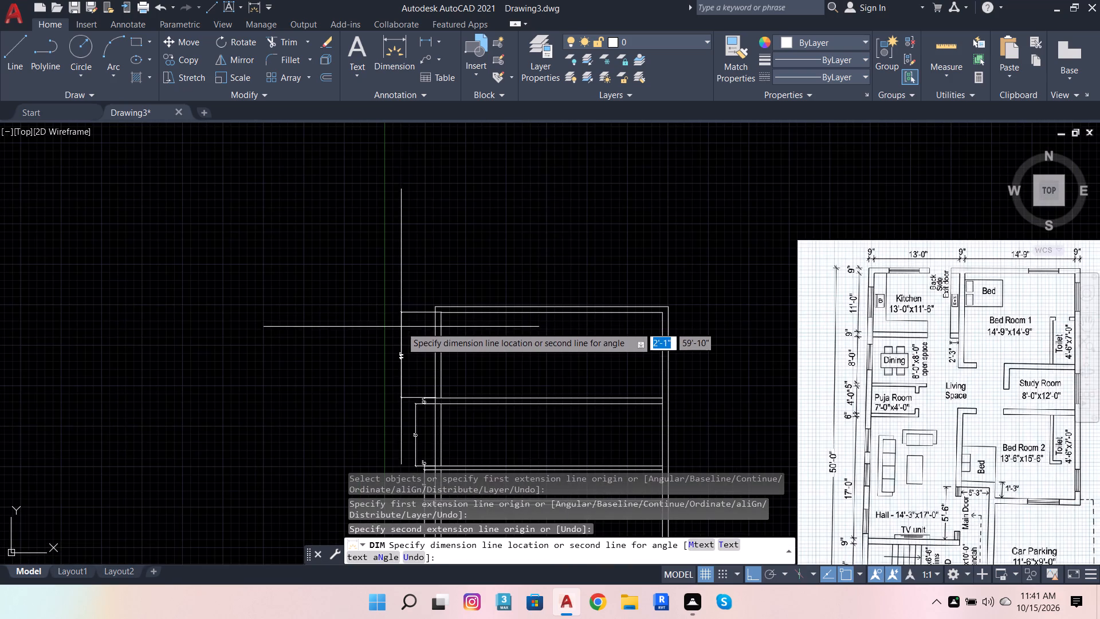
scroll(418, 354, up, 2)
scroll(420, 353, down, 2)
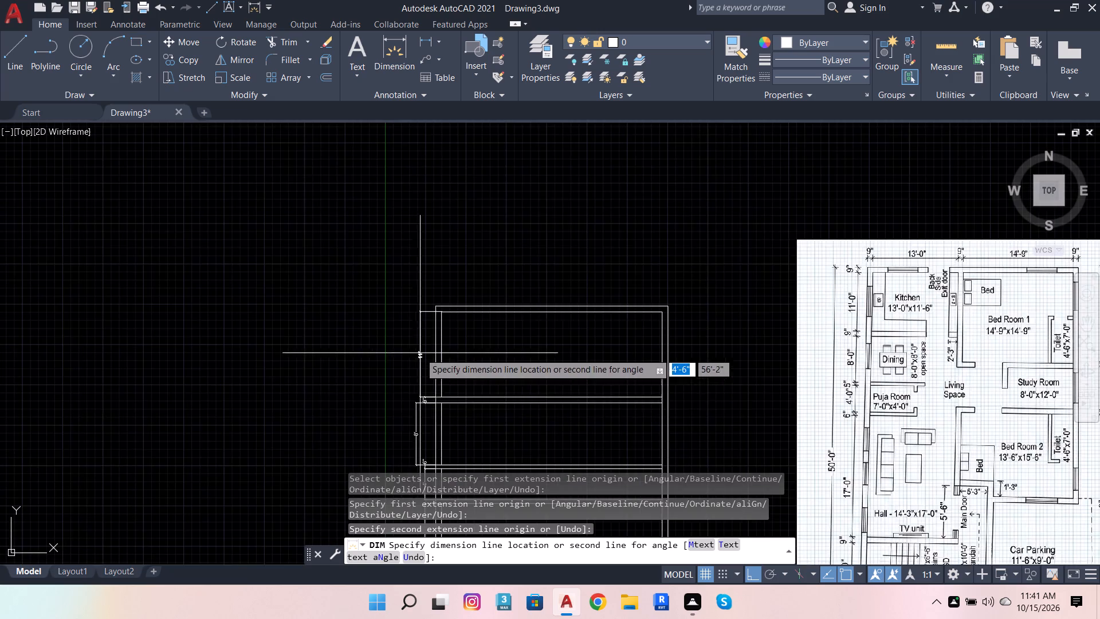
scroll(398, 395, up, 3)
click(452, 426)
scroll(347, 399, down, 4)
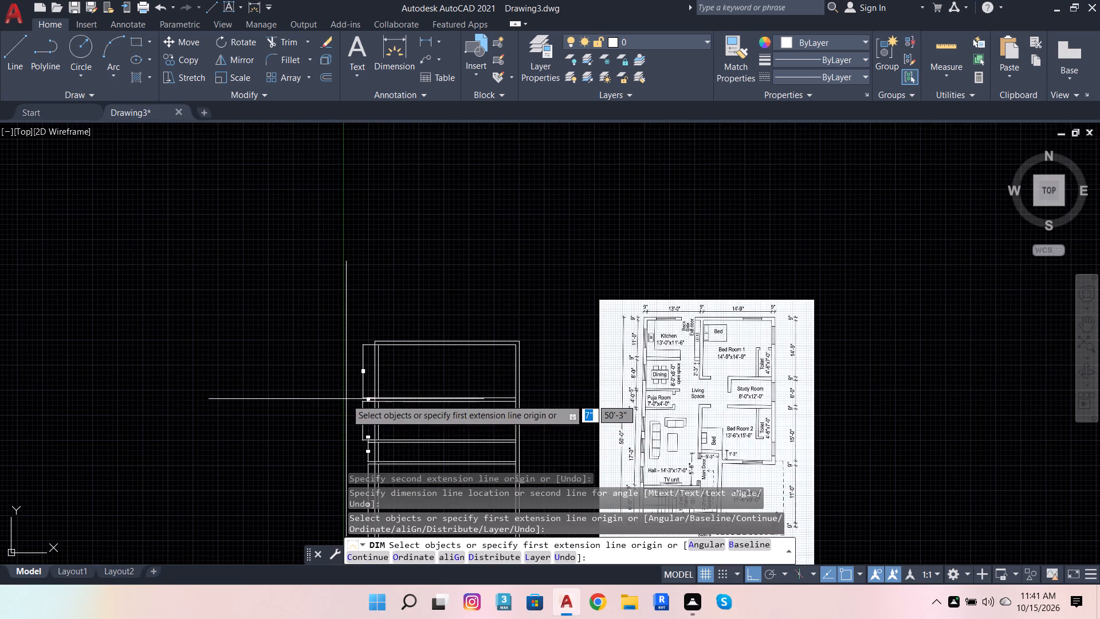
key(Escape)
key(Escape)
Examine the reference plan's north and west dimensions and compare them with the dimension chain beside the drawn kitchen and dining walls.
scroll(555, 373, up, 1)
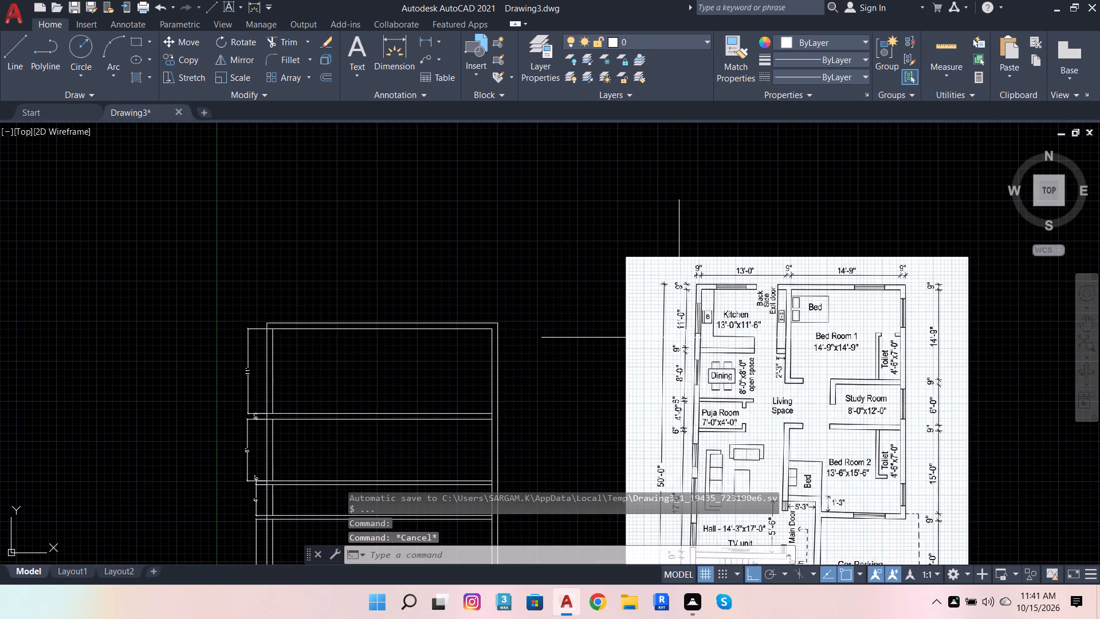
scroll(761, 287, up, 3)
scroll(764, 287, down, 2)
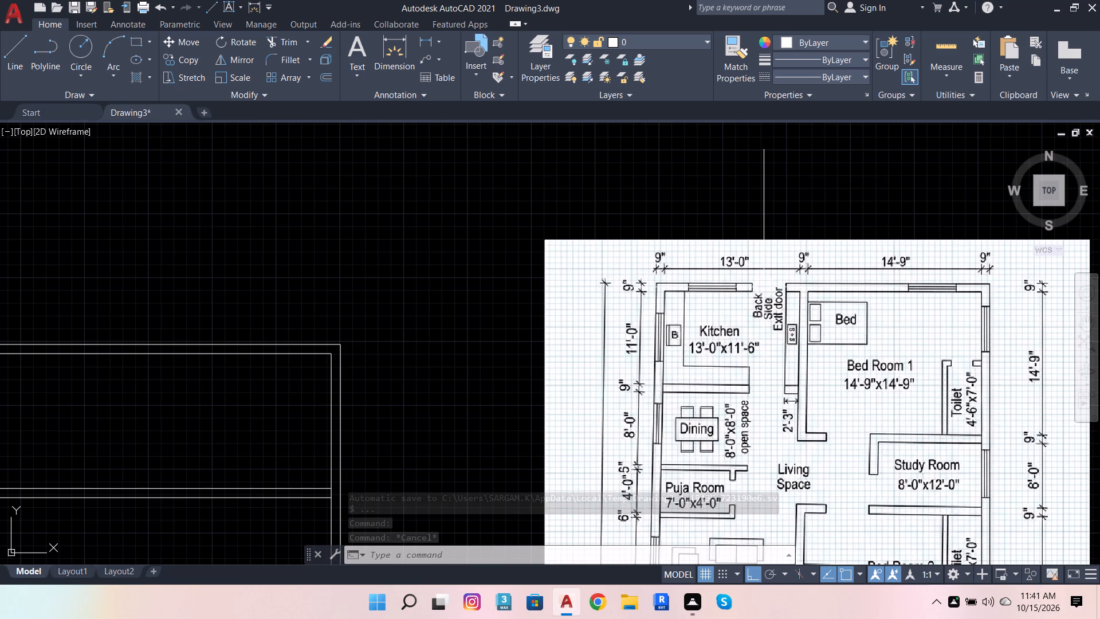
key(Escape)
key(Escape)
key(Escape)
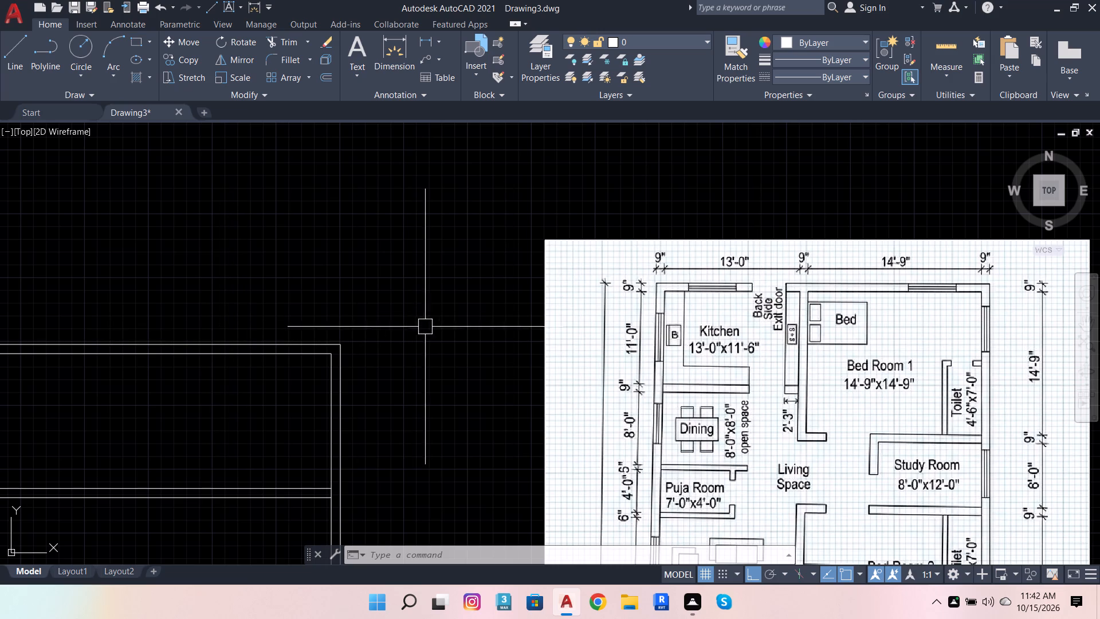
scroll(429, 328, down, 1)
scroll(474, 349, down, 1)
scroll(176, 386, up, 3)
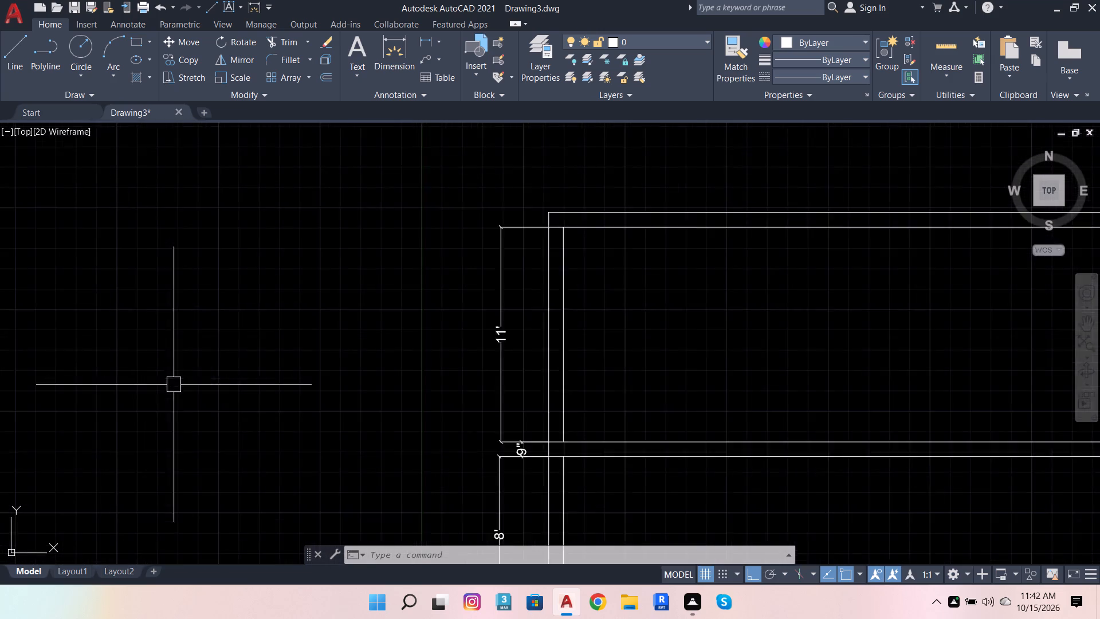
scroll(174, 385, up, 1)
scroll(244, 343, down, 2)
scroll(337, 302, up, 1)
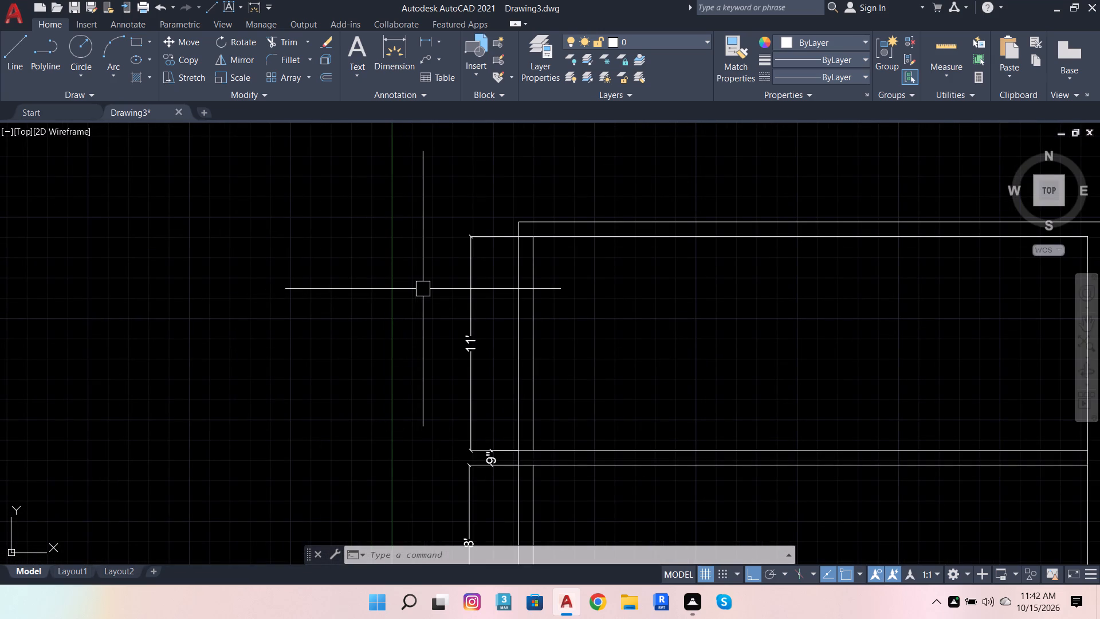
Undo all the west-side dimensions, the dimension style change and the last trim operation on the wall lines.
key(ctrl+z)
key(ctrl+z)
key(ctrl+z)
key(ctrl+z)
key(ctrl+z)
key(ctrl+z)
key(ctrl+z)
key(ctrl+z)
key(ctrl+z)
key(ctrl+z)
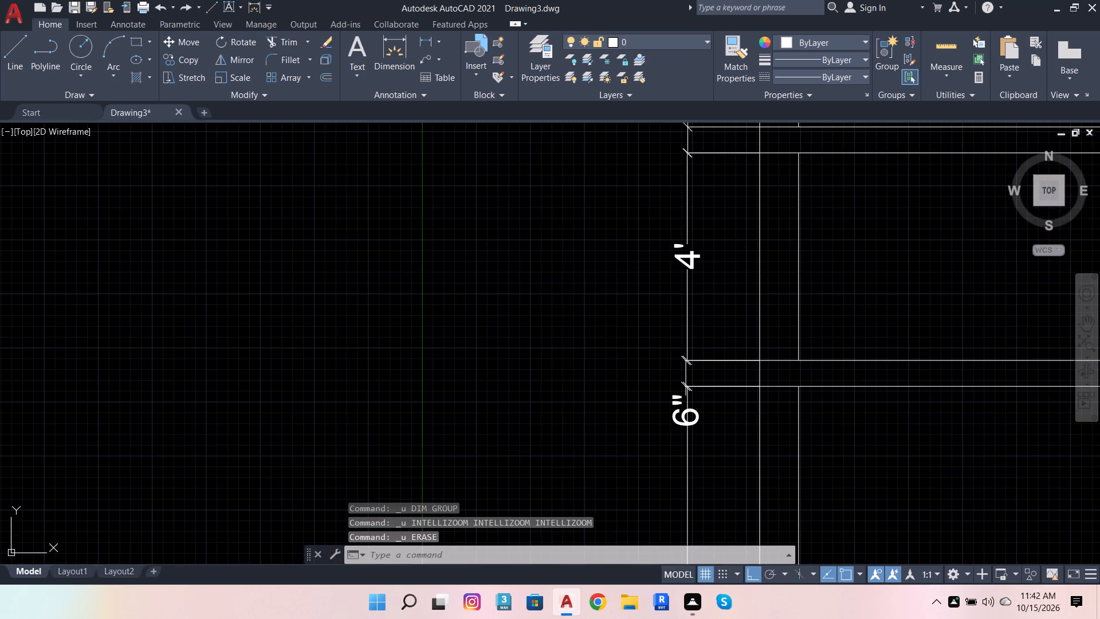
key(ctrl+z)
key(ctrl+z)
key(ctrl+z)
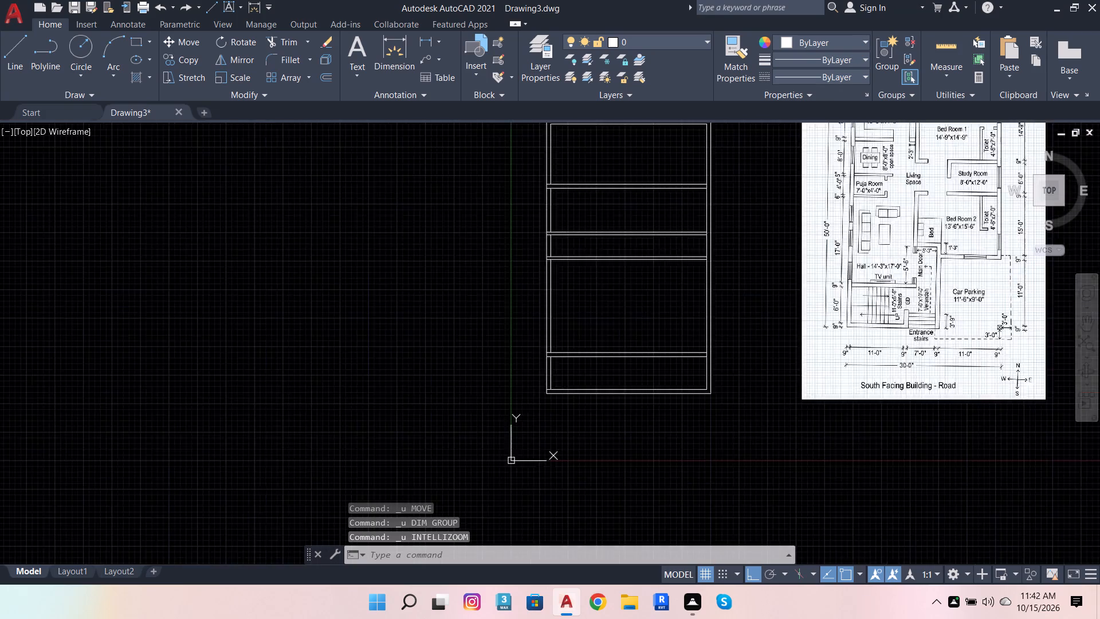
Extend the inner horizontal wall lines, from the north wall down to the south wall, to the outer west wall line.
scroll(599, 296, down, 1)
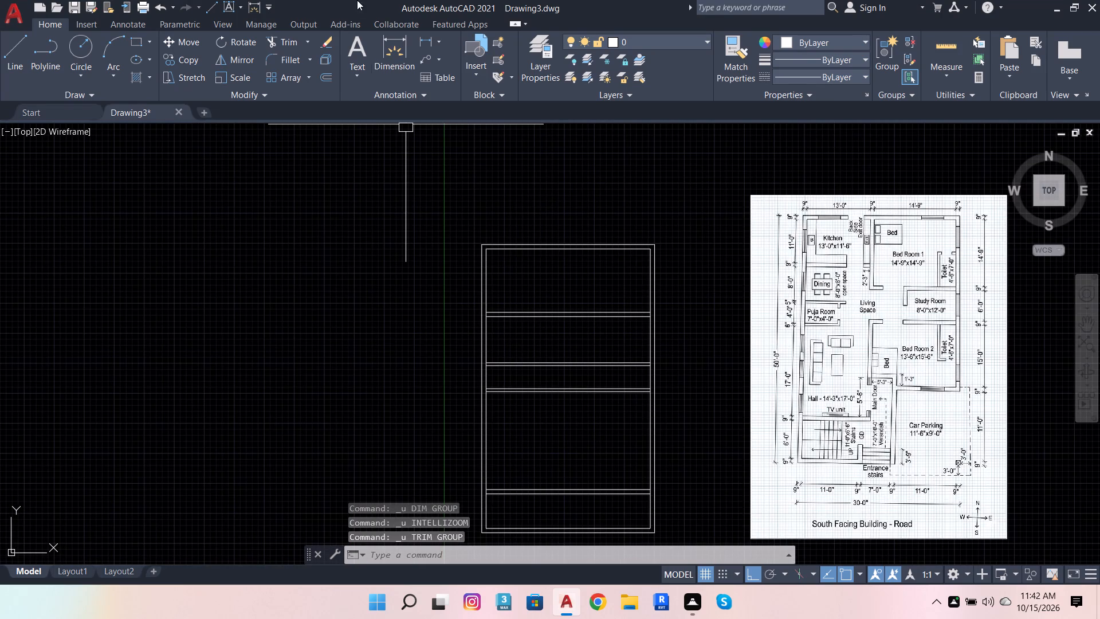
click(291, 38)
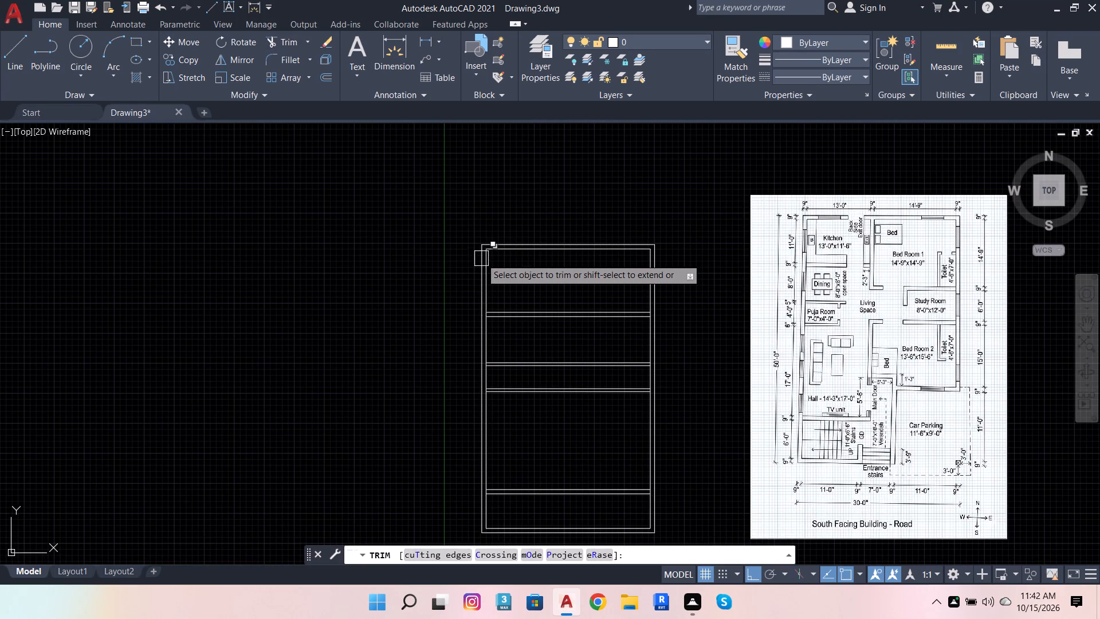
shift+click(539, 250)
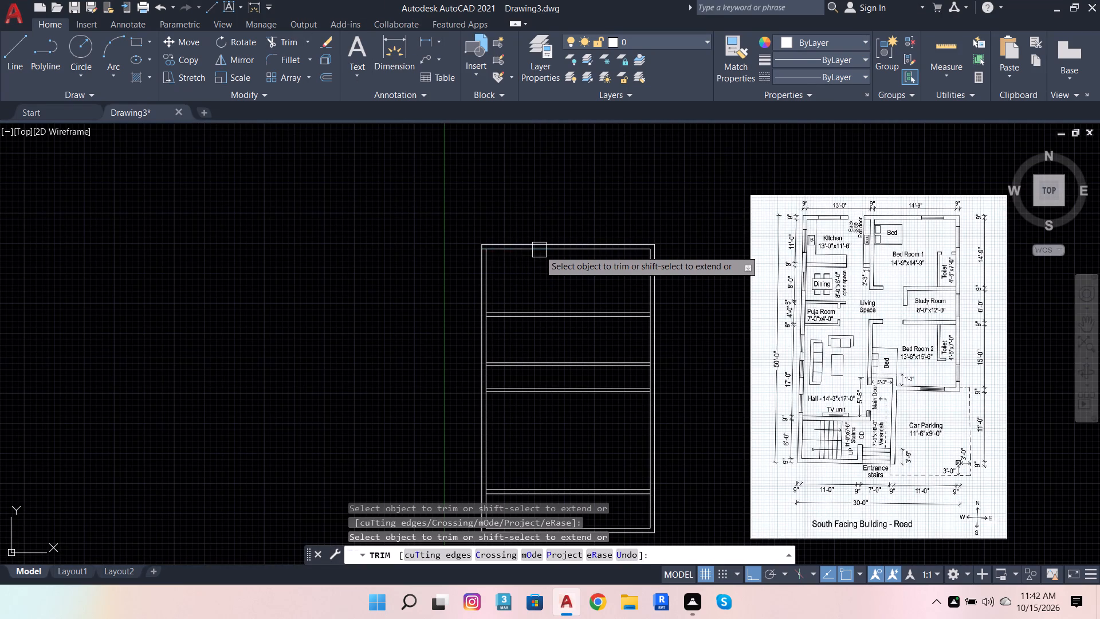
shift+drag(535, 273, 575, 473)
shift+scroll(562, 428, down, 2)
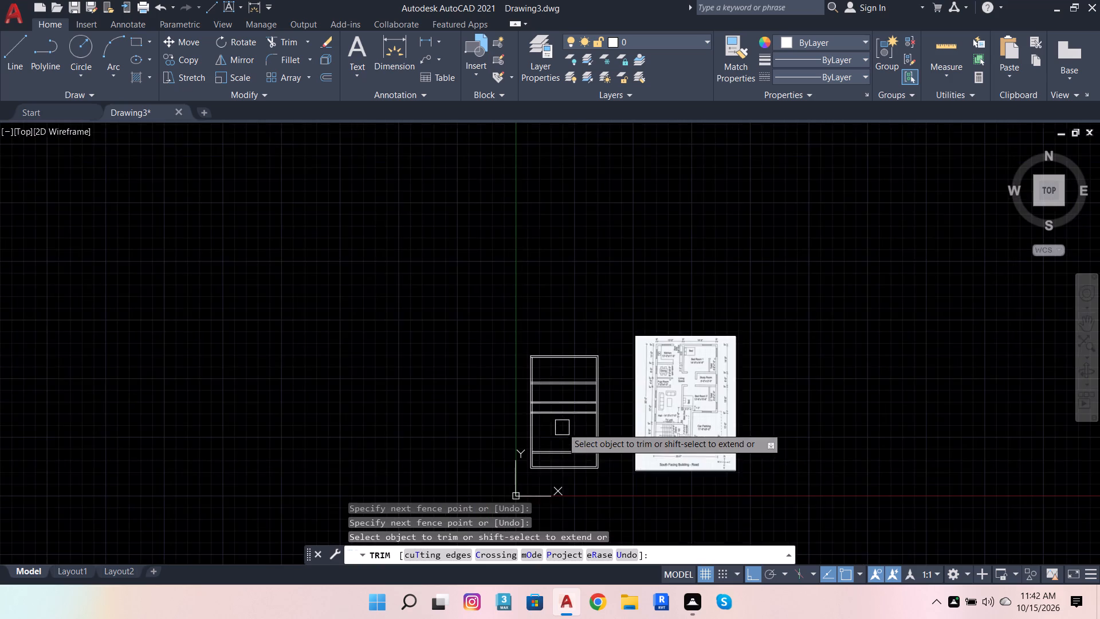
shift+scroll(556, 453, up, 2)
shift+drag(551, 441, 559, 492)
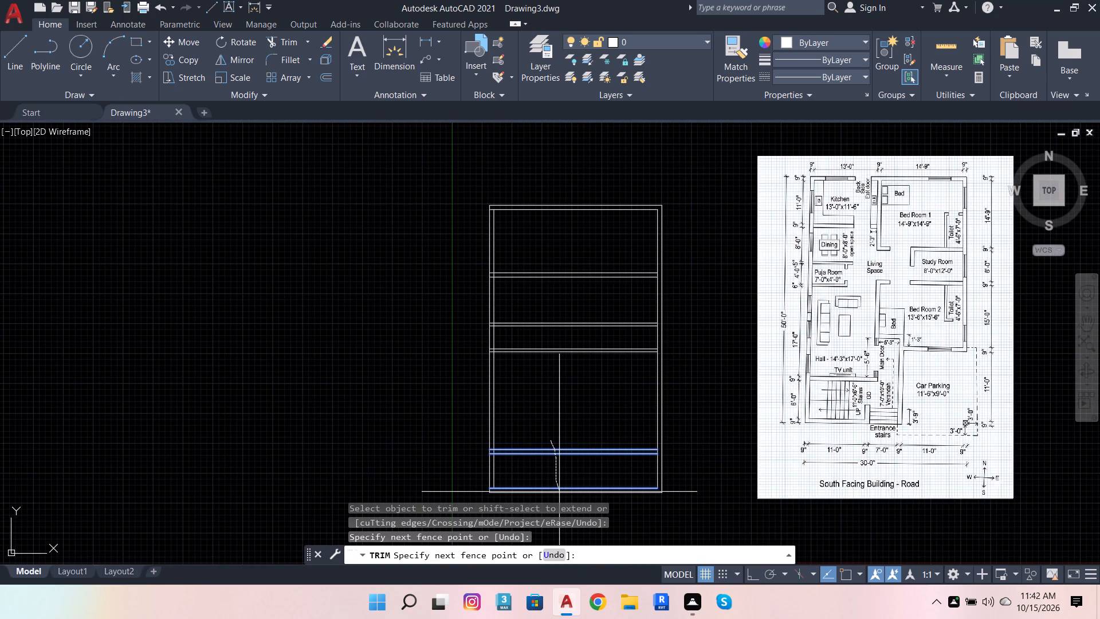
shift+drag(559, 492, 561, 489)
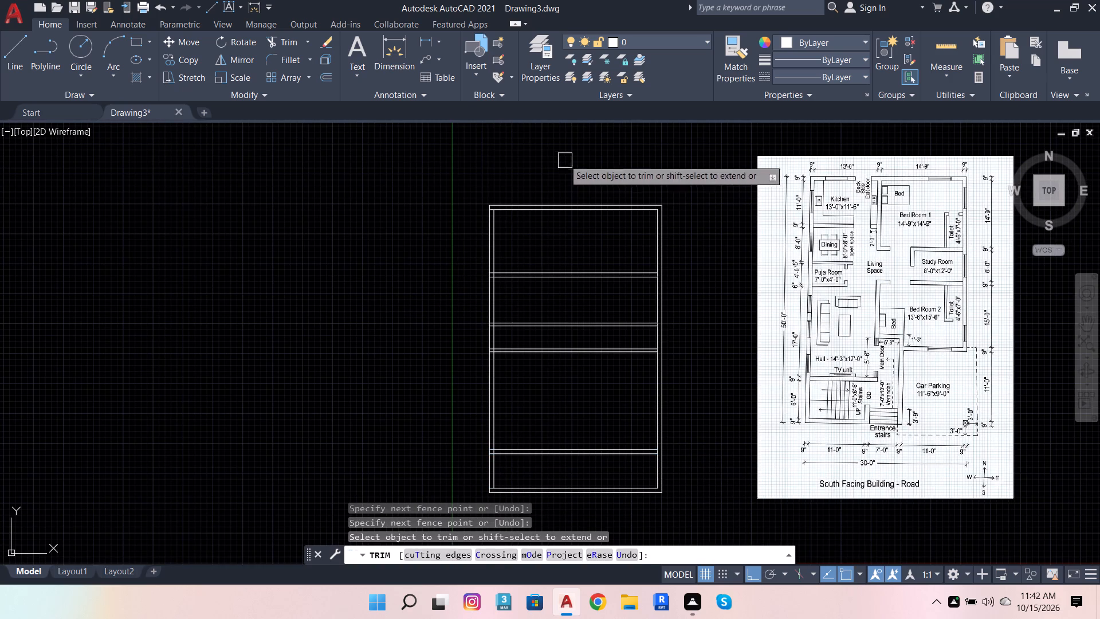
Dimension the south wall's thickness at its west end, with the dimension line on the outer west wall line.
click(385, 45)
scroll(485, 277, down, 2)
scroll(473, 383, up, 3)
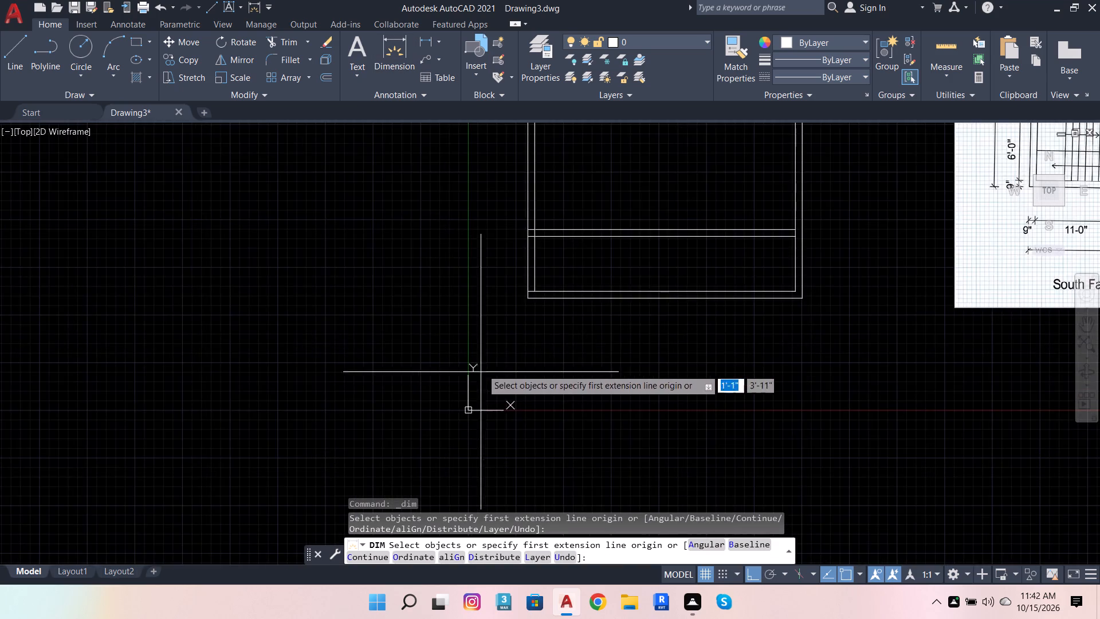
scroll(531, 295, up, 3)
click(514, 303)
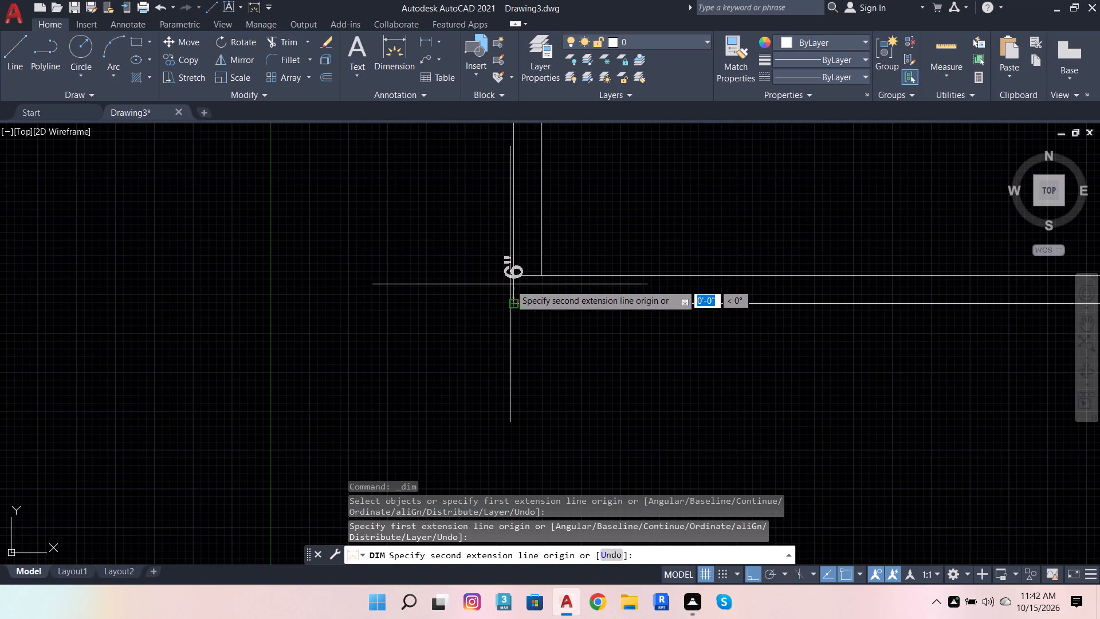
click(515, 278)
scroll(513, 286, up, 4)
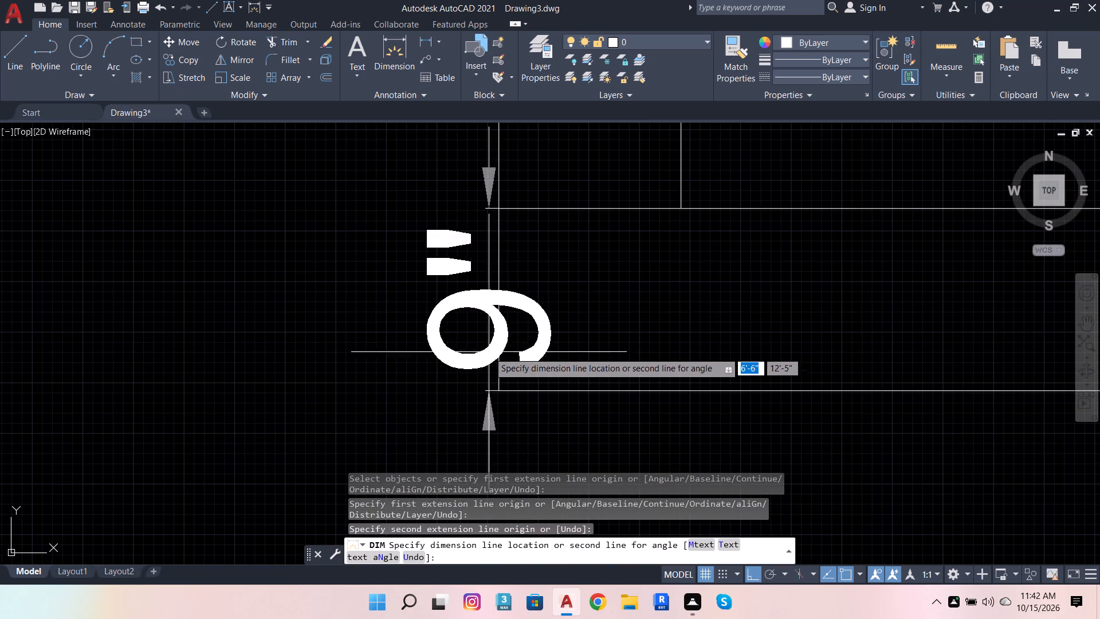
click(499, 389)
Dimension the clear distance from the south wall's inner face to the first cross wall, along the outer west wall line.
scroll(497, 390, down, 2)
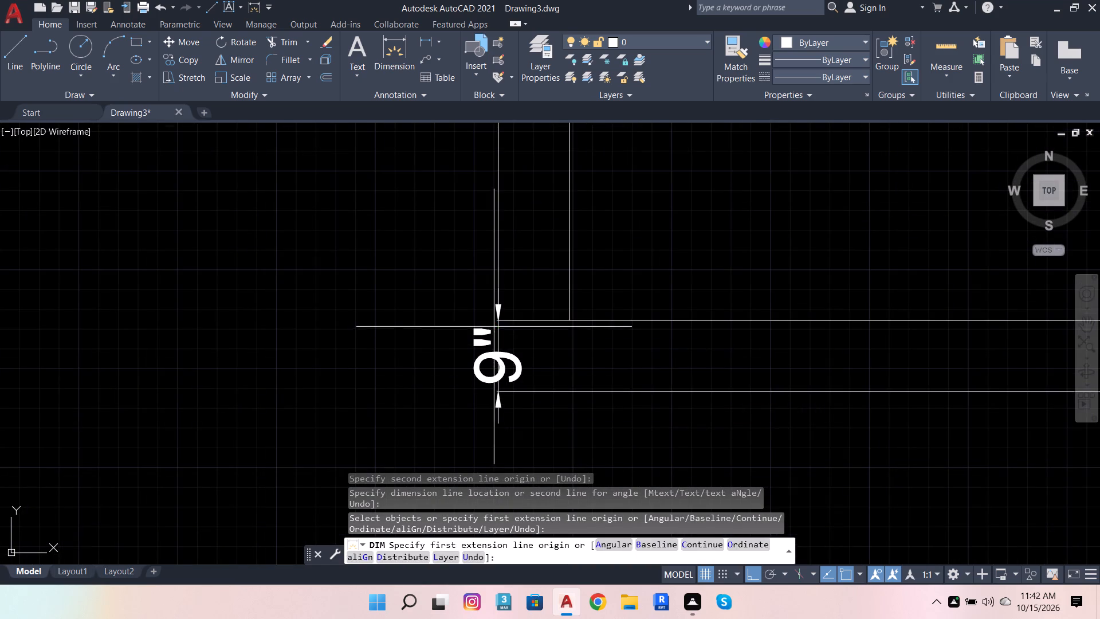
scroll(495, 322, up, 6)
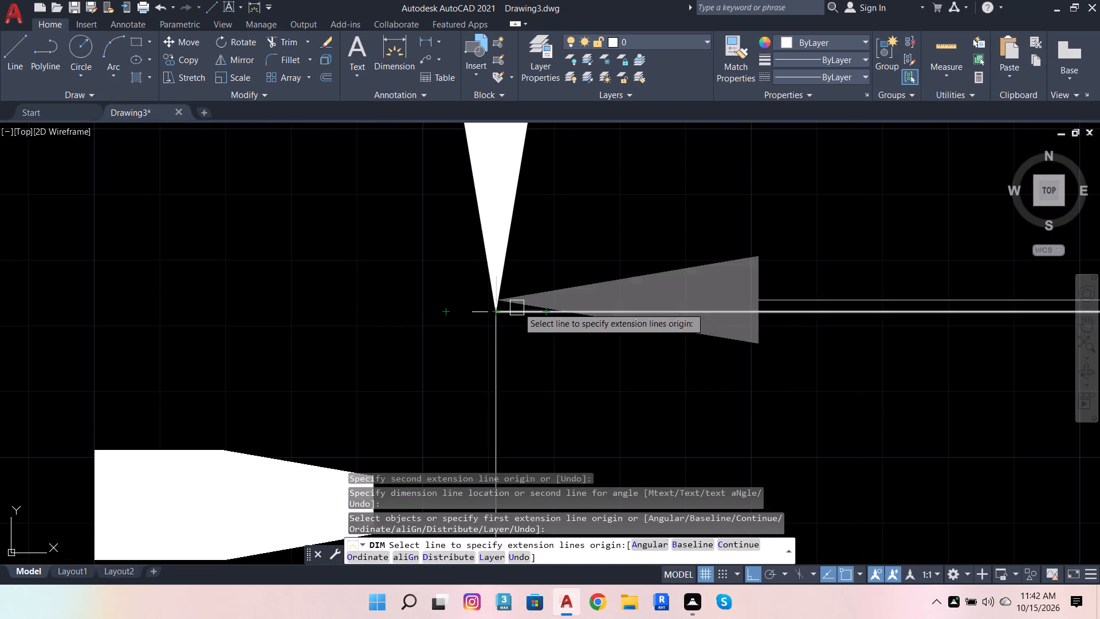
scroll(530, 309, down, 1)
click(509, 312)
scroll(550, 363, down, 7)
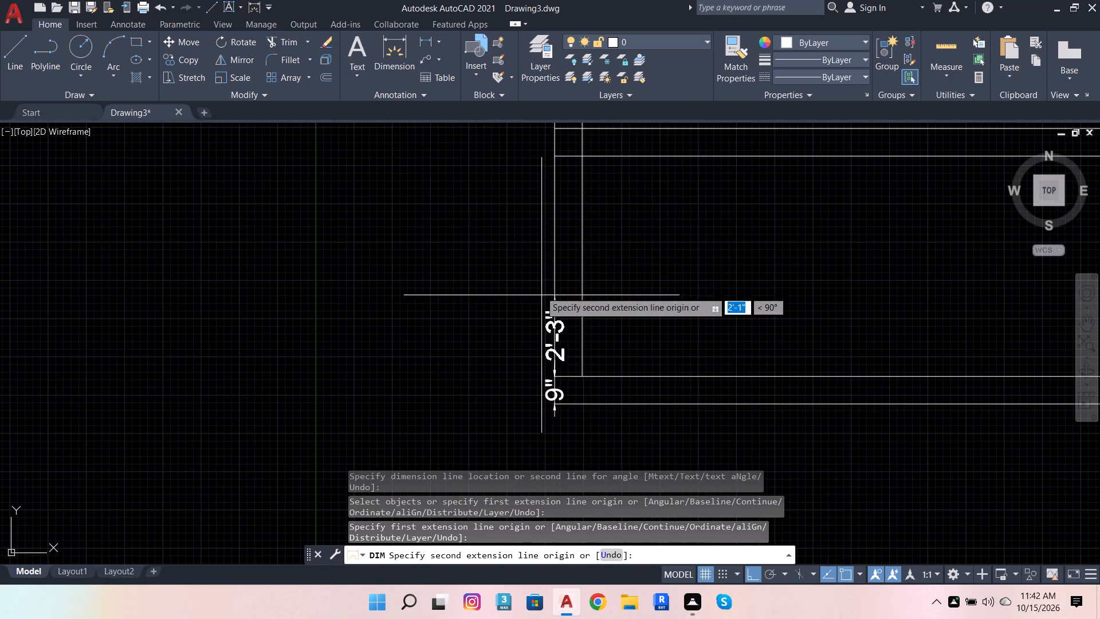
click(557, 158)
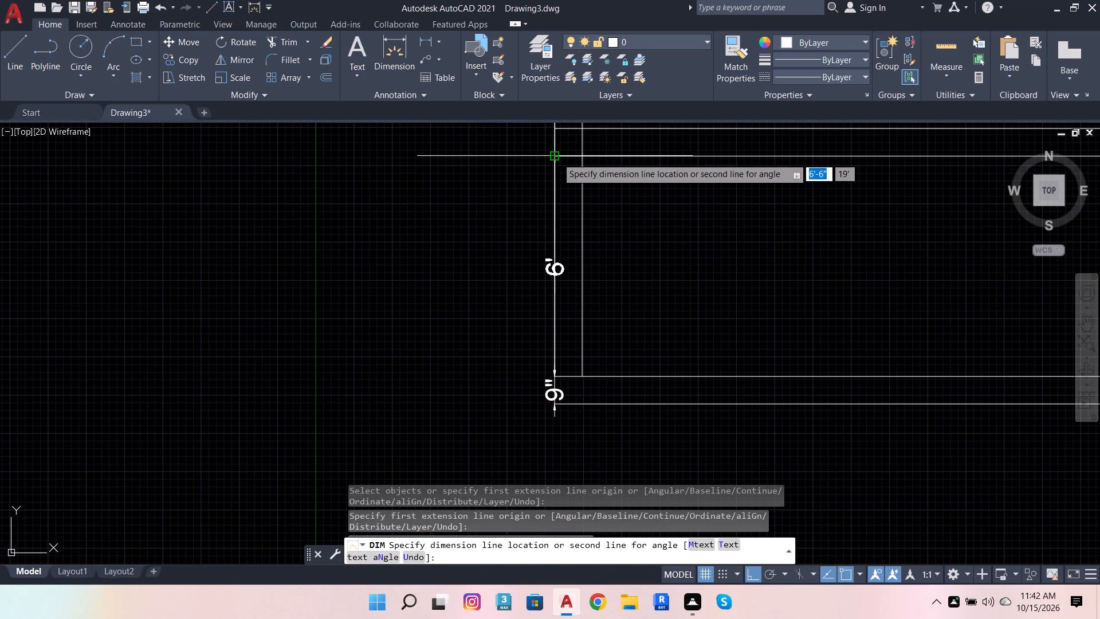
scroll(555, 164, up, 2)
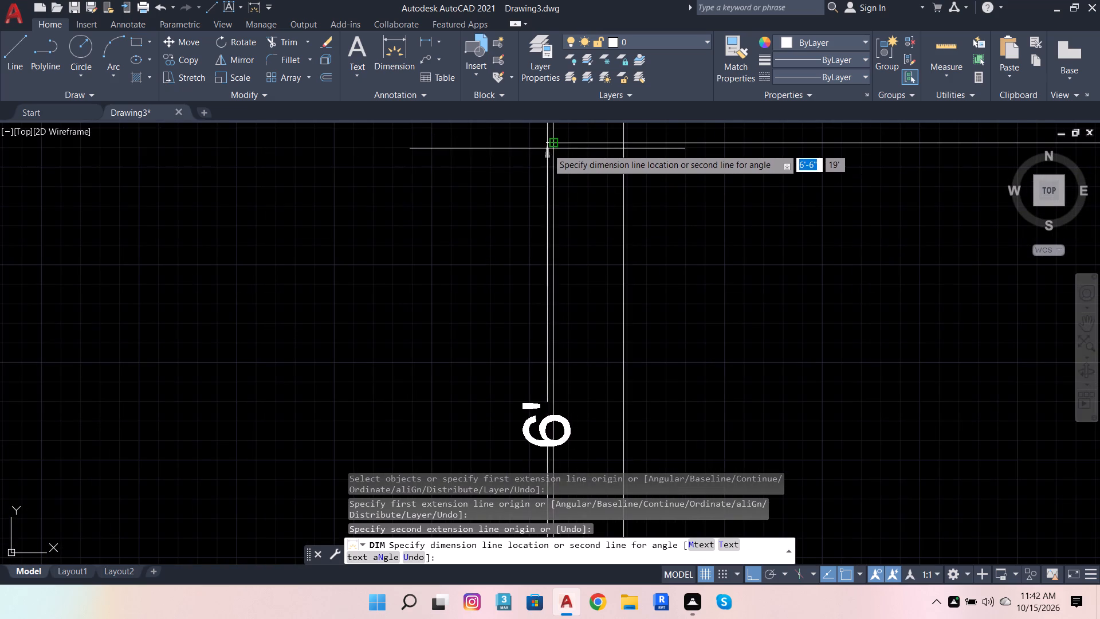
click(551, 142)
Dimension the thickness of the first cross wall north of the south wall, with the dimension line on the outer west wall line.
scroll(570, 195, down, 3)
scroll(559, 161, up, 5)
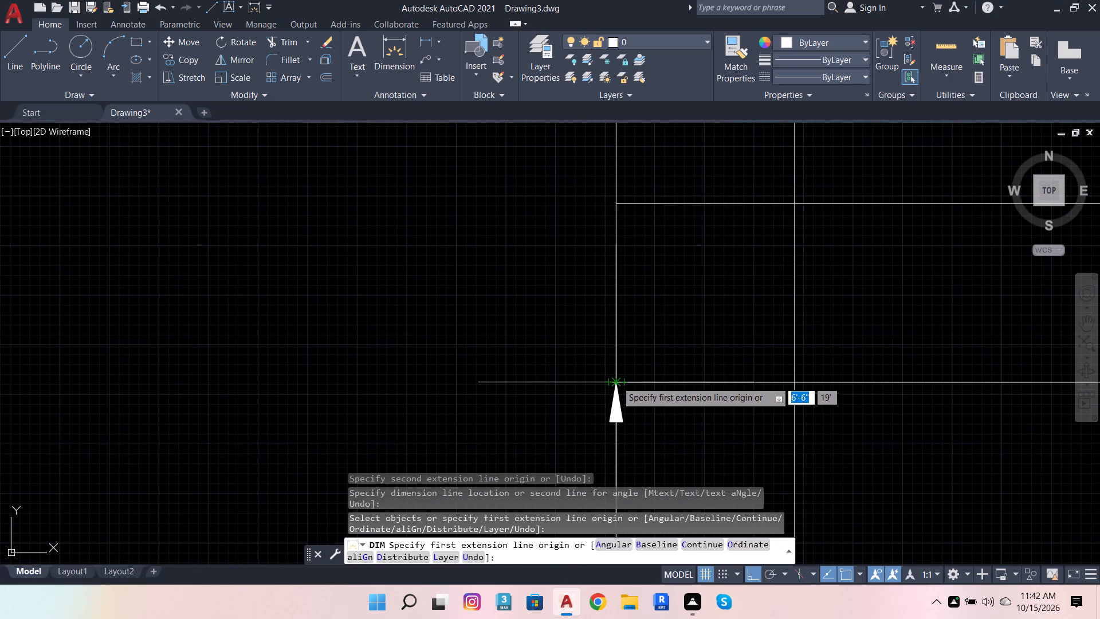
click(616, 381)
click(615, 199)
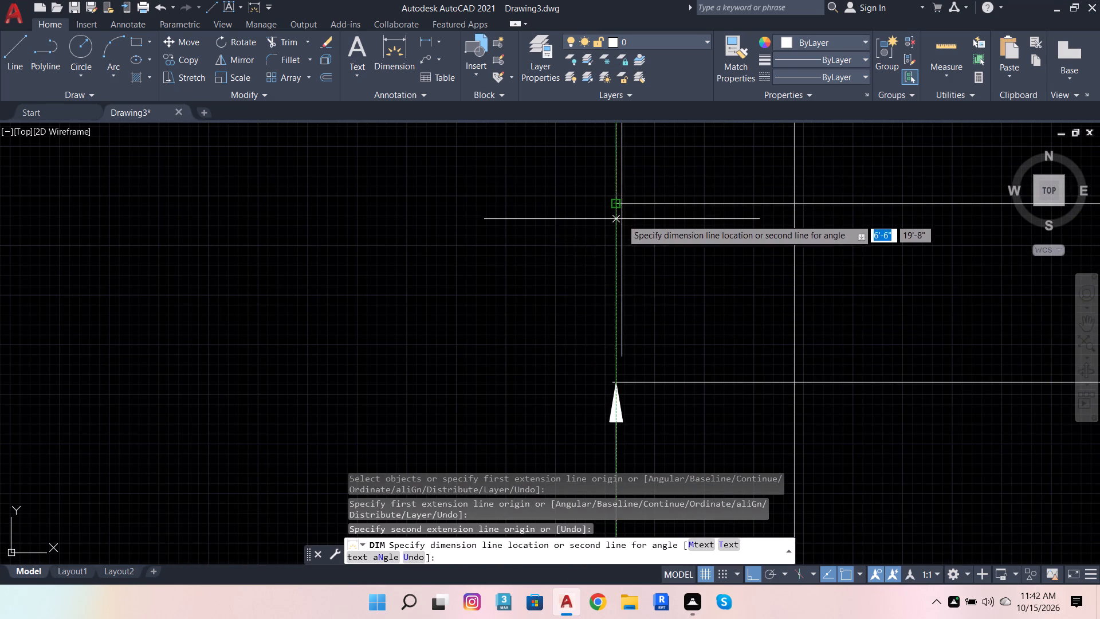
click(613, 203)
Dimension the clear distance between the first and second cross walls, counted from the south, along the outer west wall line.
scroll(639, 284, down, 4)
scroll(625, 250, up, 4)
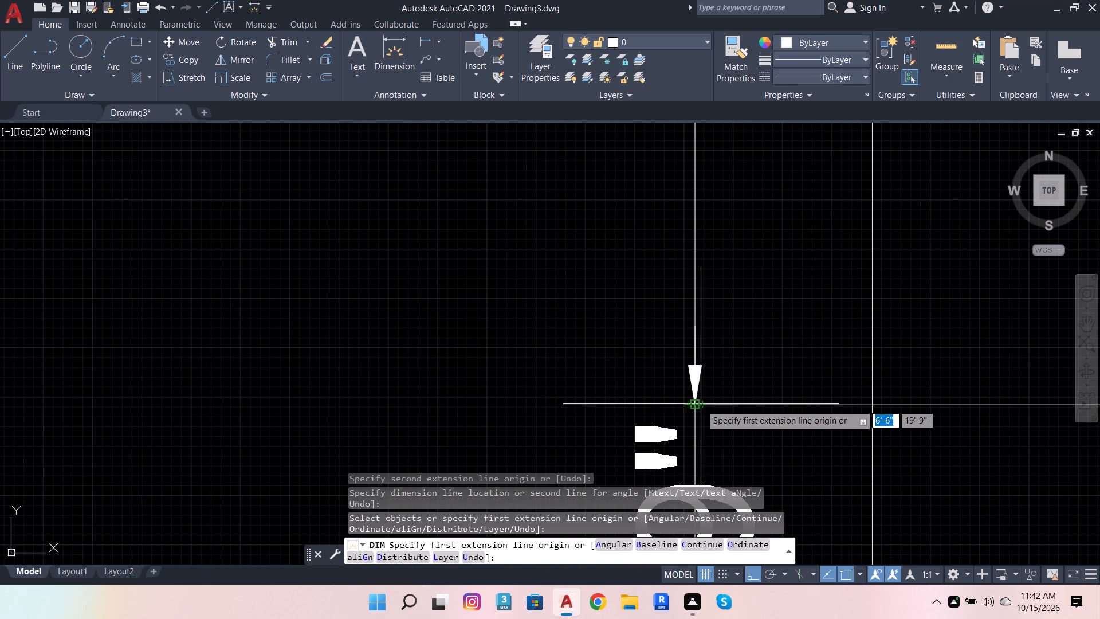
click(693, 403)
scroll(708, 418, down, 3)
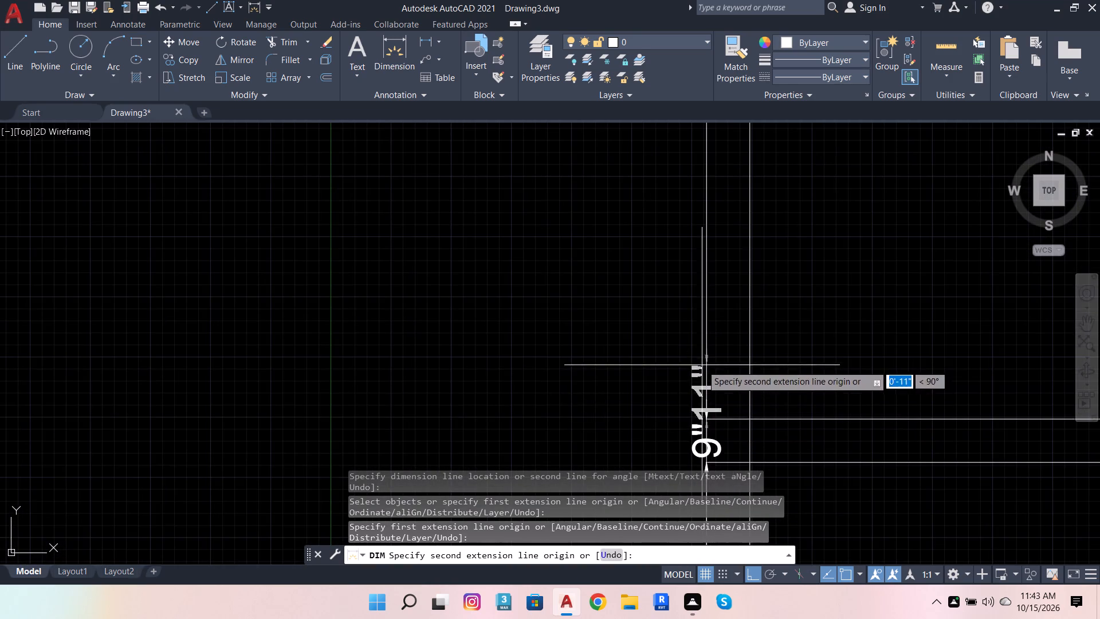
scroll(728, 408, down, 2)
scroll(713, 316, down, 2)
scroll(718, 201, up, 2)
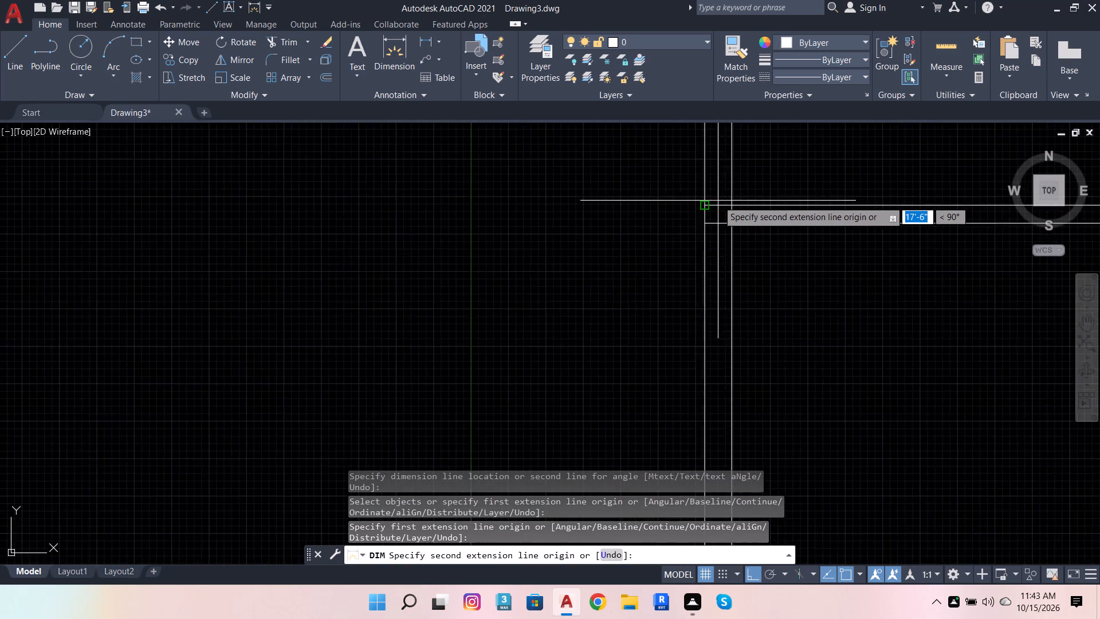
scroll(718, 201, up, 2)
click(699, 236)
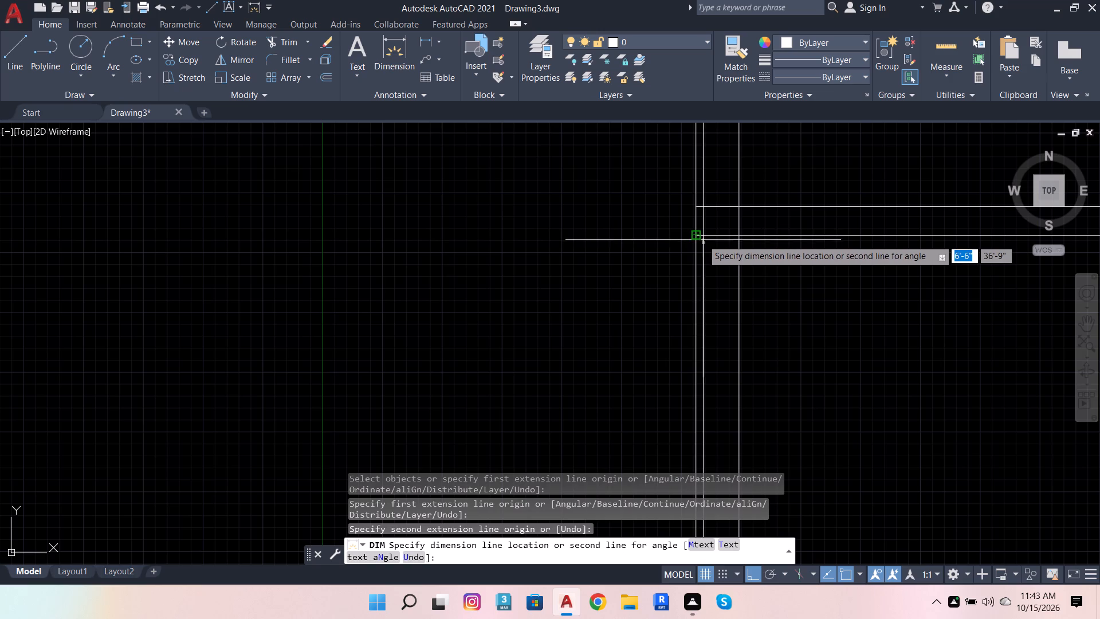
click(696, 237)
Dimension the thickness of the second cross wall from the south, on the outer west wall line.
scroll(692, 219, up, 4)
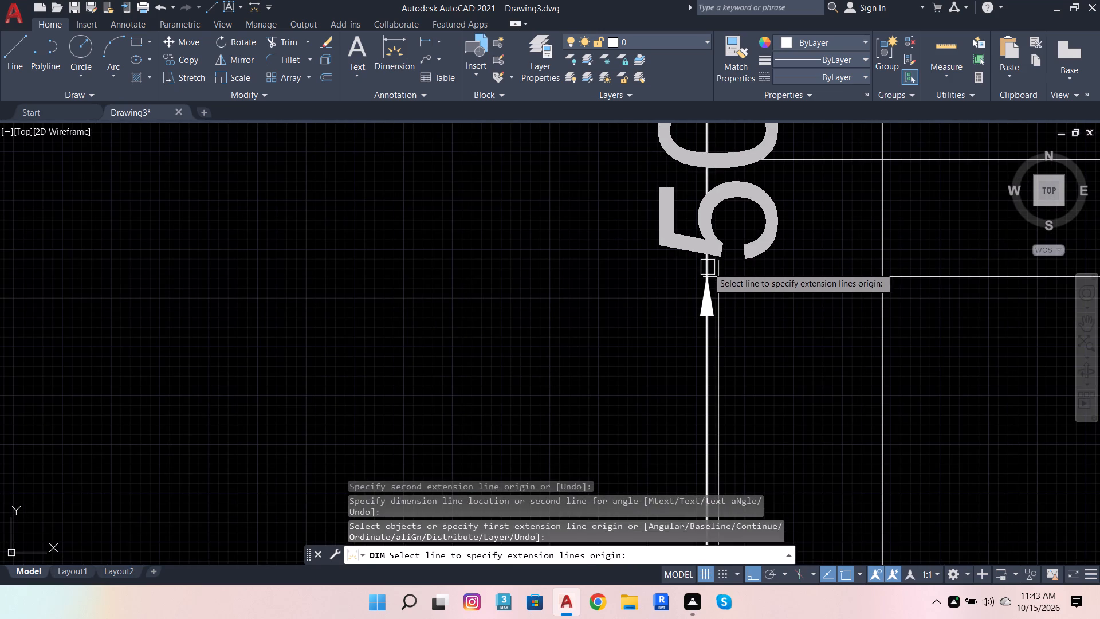
click(708, 274)
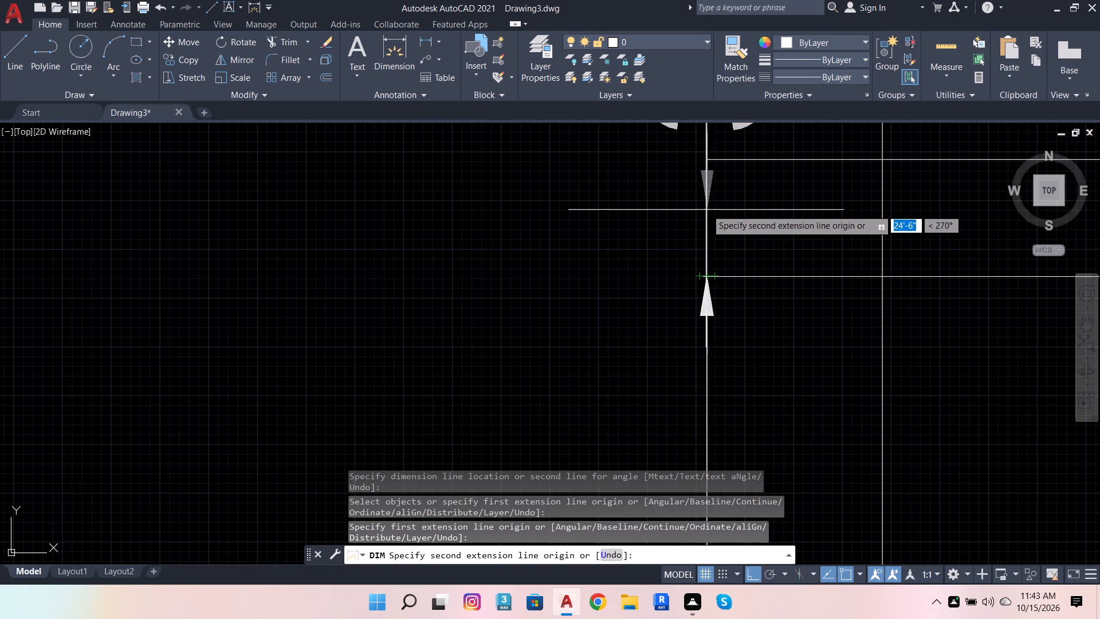
click(707, 156)
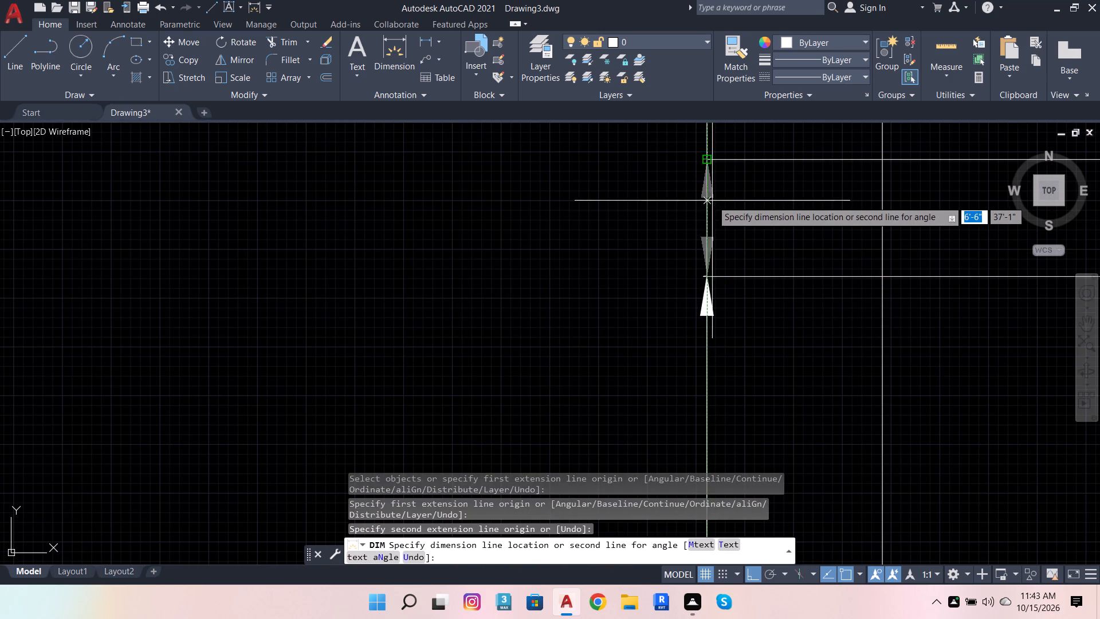
click(706, 227)
Dimension the clear distance between the second and third cross walls from the south, along the outer west wall line.
scroll(671, 287, down, 3)
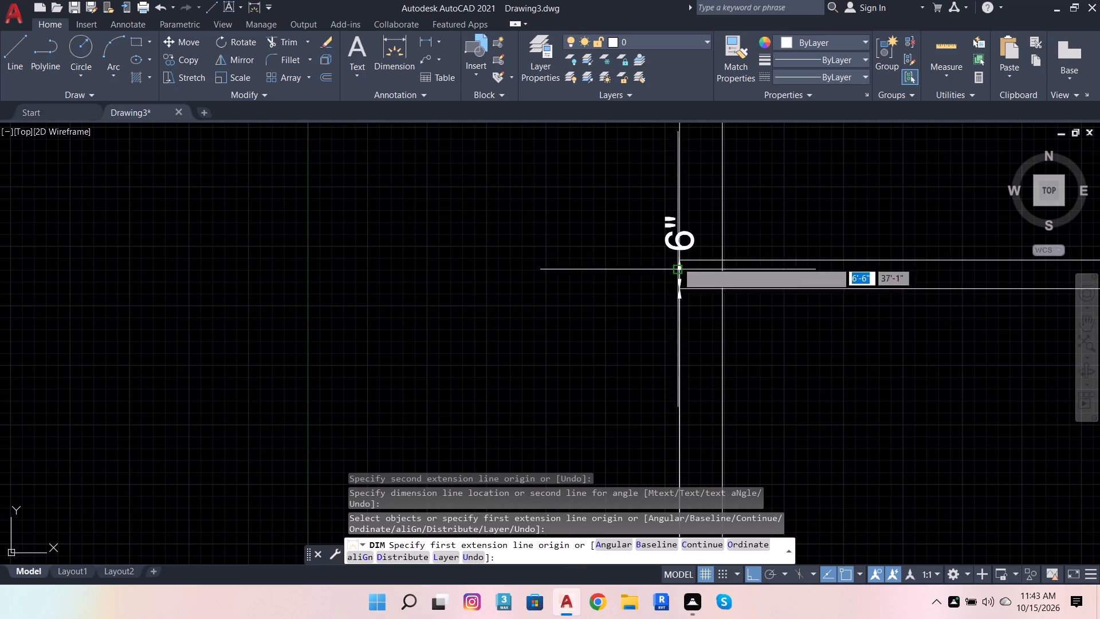
scroll(682, 234, up, 4)
click(651, 391)
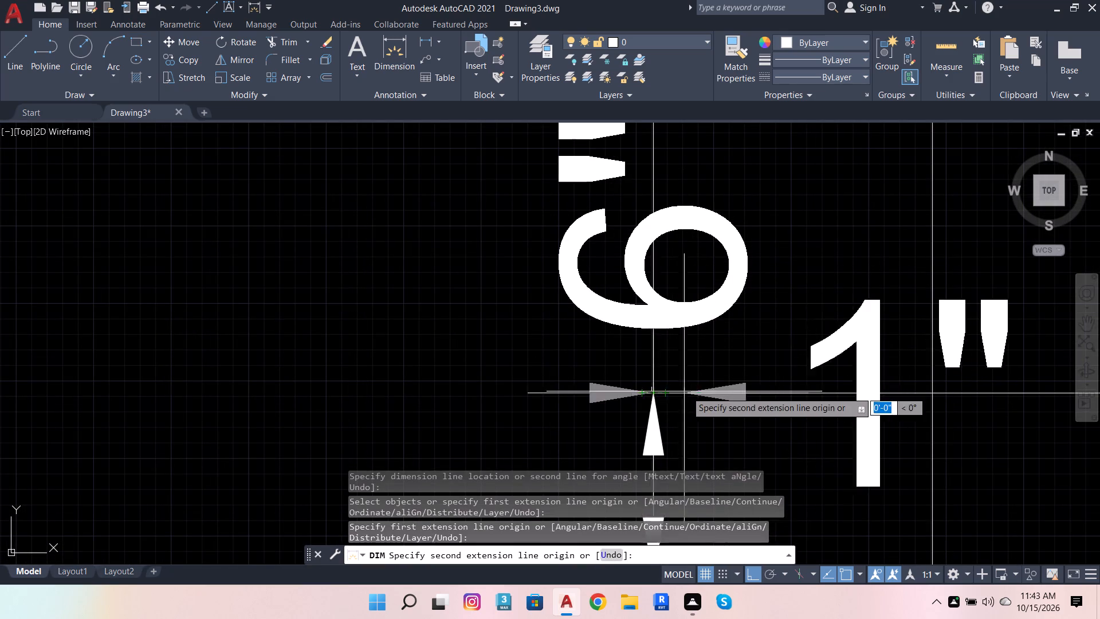
scroll(697, 402, down, 5)
scroll(692, 272, up, 5)
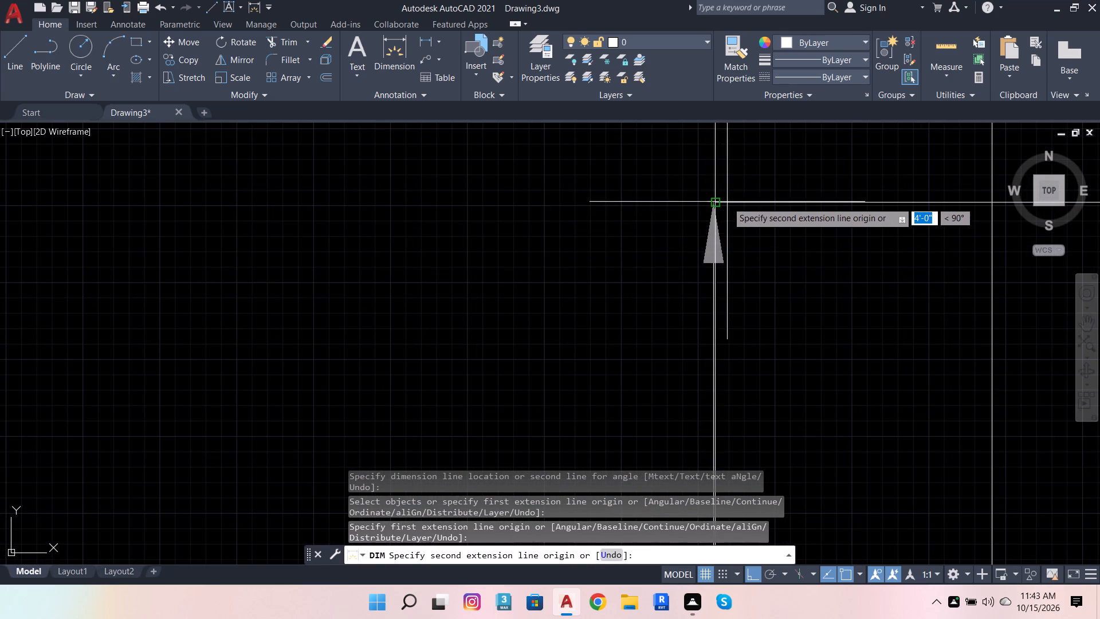
click(717, 202)
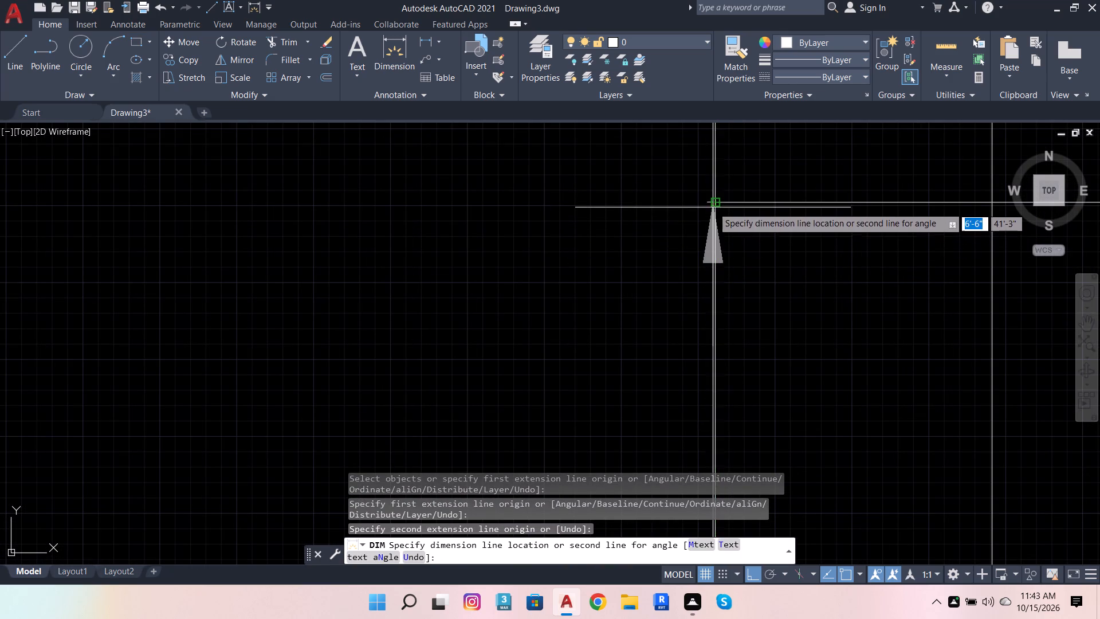
click(713, 203)
Dimension the thickness of the third cross wall from the south, aligning the dimension line with the outer west wall line.
scroll(713, 264, down, 4)
scroll(711, 237, up, 4)
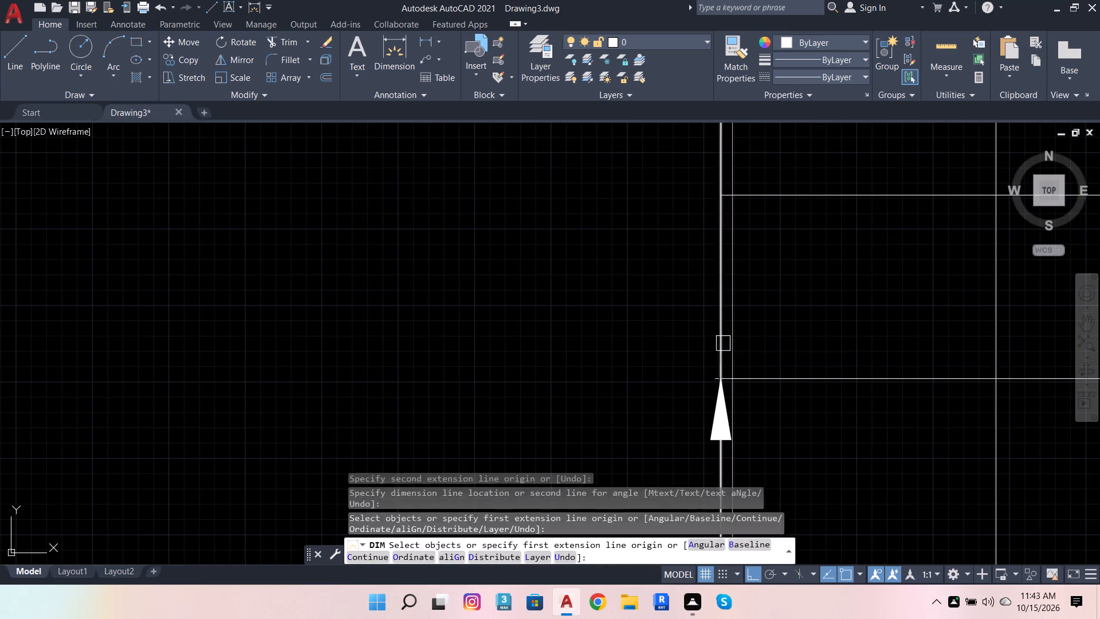
click(725, 378)
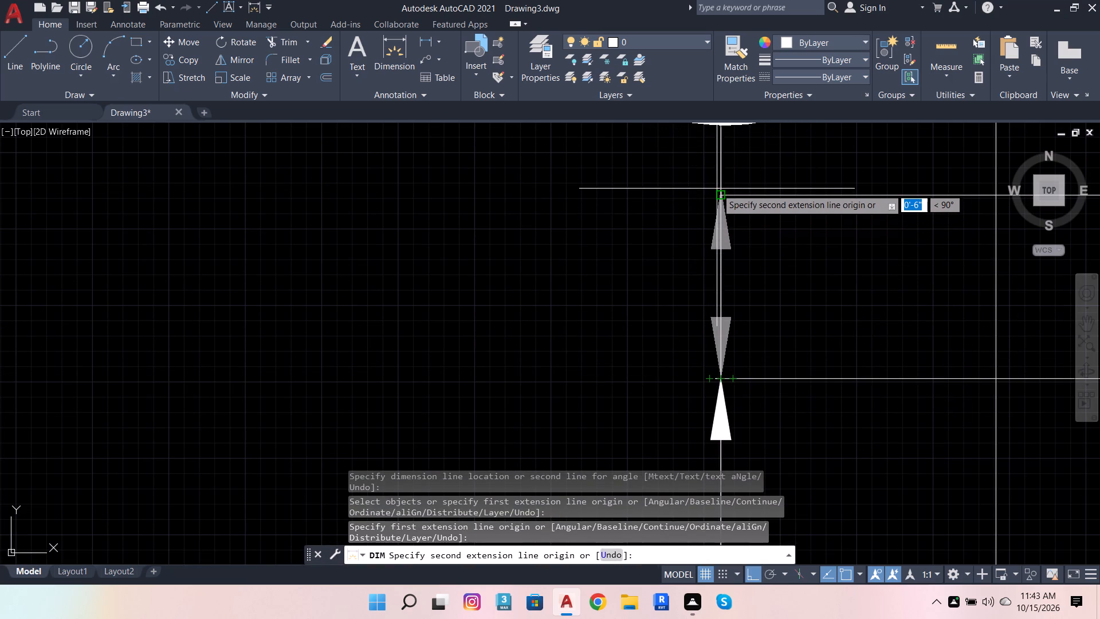
click(719, 194)
scroll(737, 242, down, 3)
scroll(737, 252, up, 2)
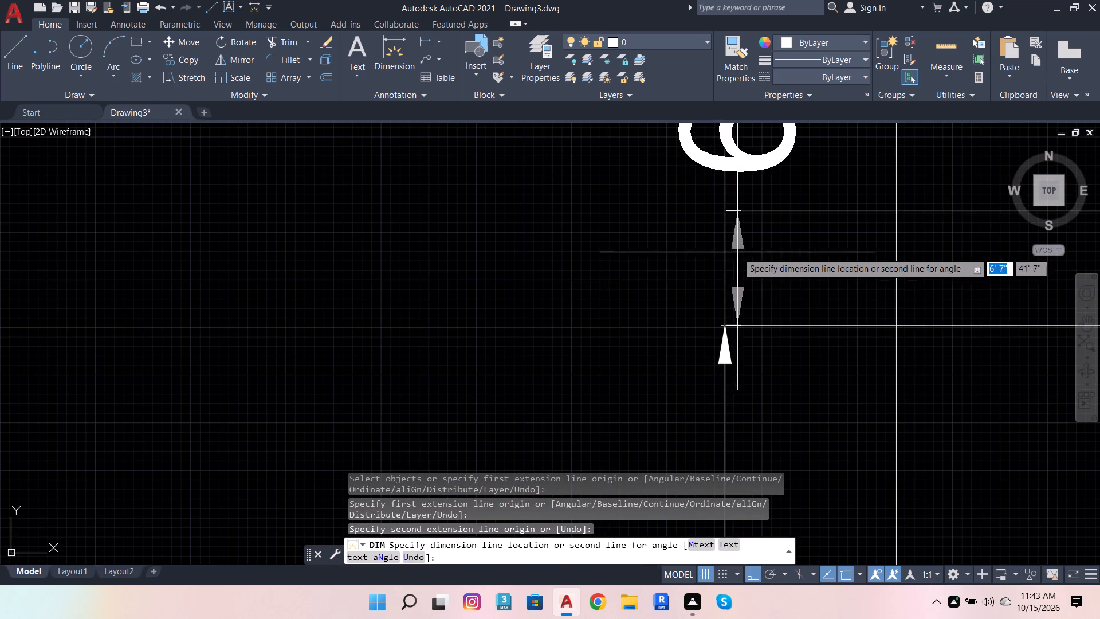
scroll(726, 324, up, 3)
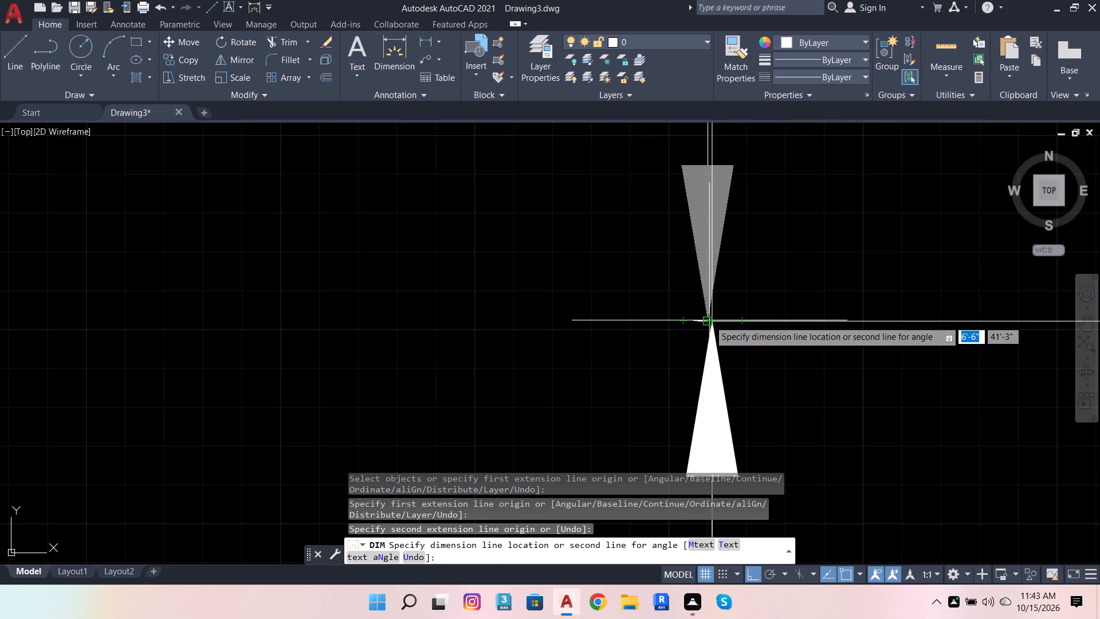
click(713, 320)
Dimension the clear distance between the third and fourth cross walls from the south, along the outer west wall line.
scroll(696, 364, down, 6)
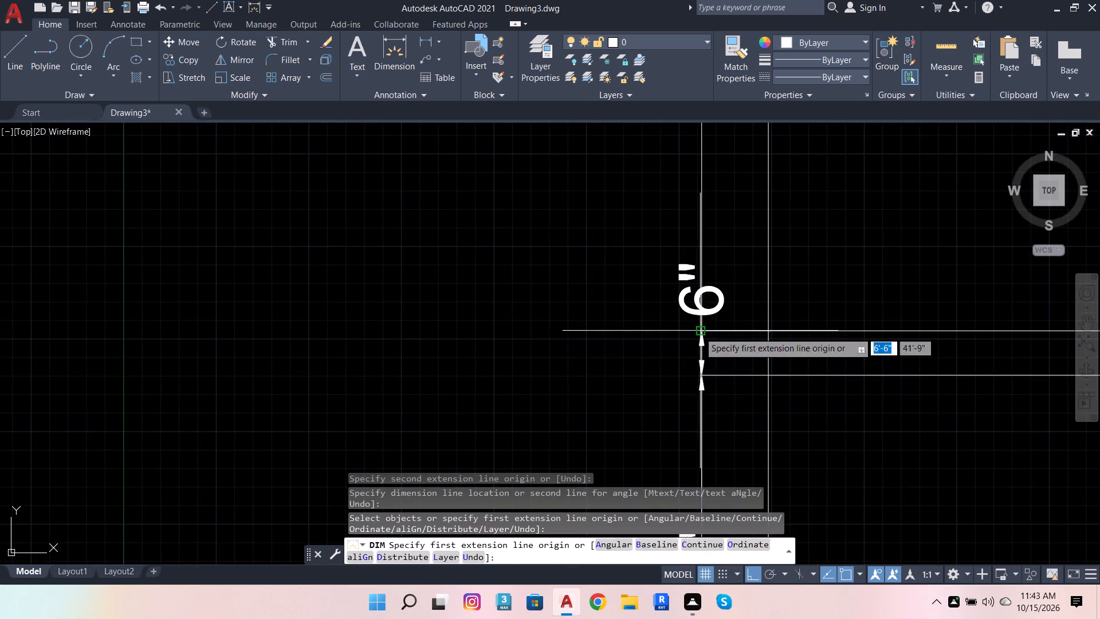
scroll(699, 332, up, 5)
click(710, 318)
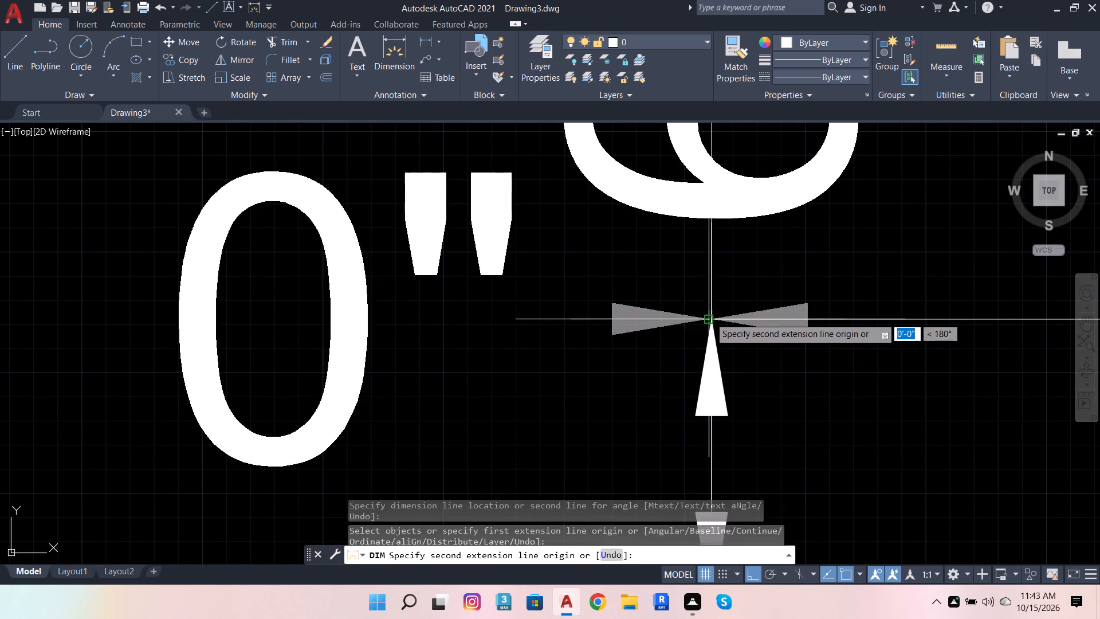
scroll(733, 405, down, 7)
scroll(747, 263, up, 3)
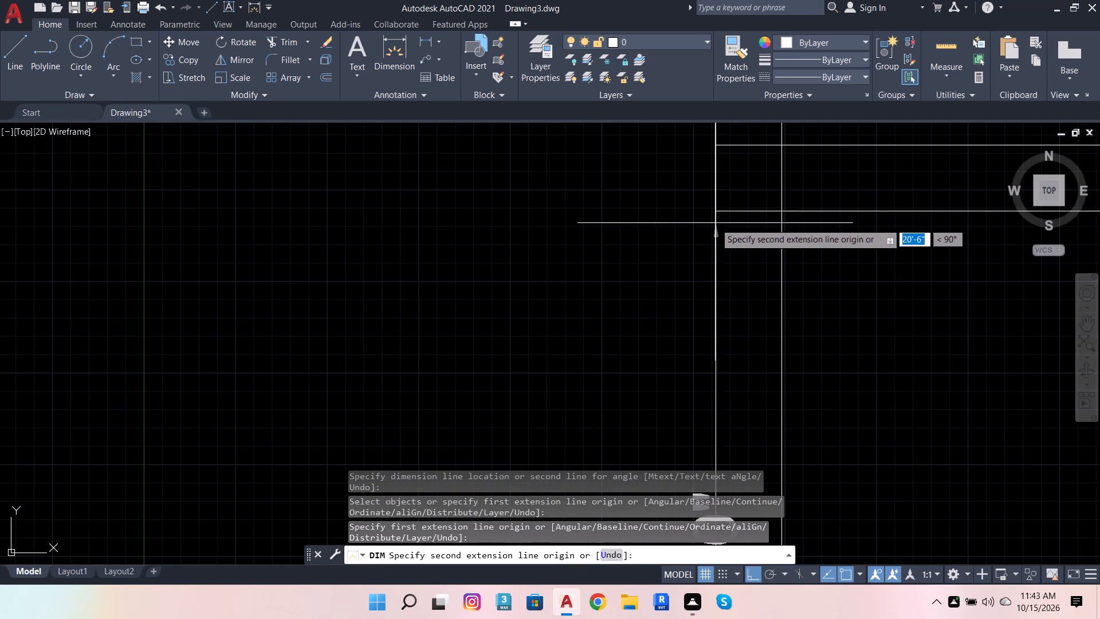
click(714, 209)
scroll(737, 260, down, 1)
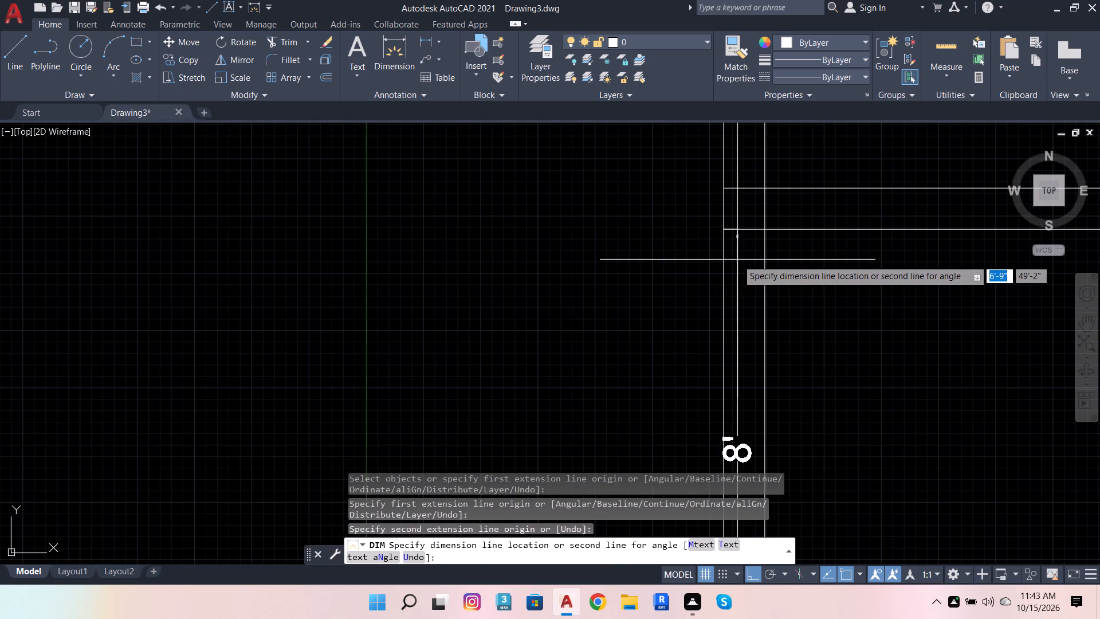
click(723, 228)
Dimension the thickness of the fourth cross wall from the south, on the outer west wall line.
scroll(730, 178, up, 1)
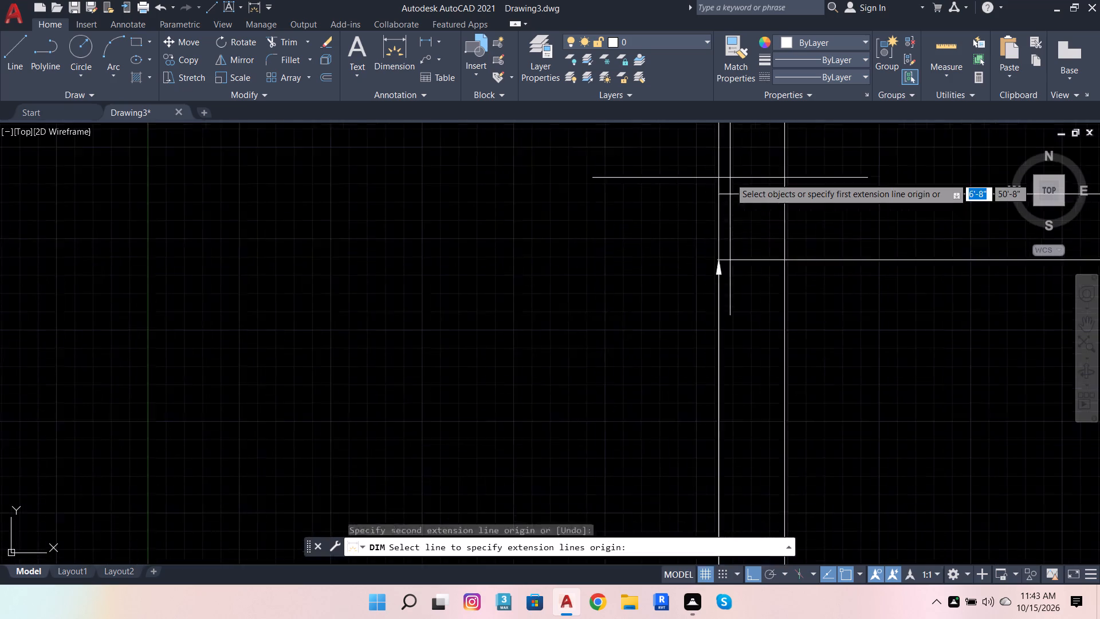
scroll(730, 178, up, 2)
click(696, 214)
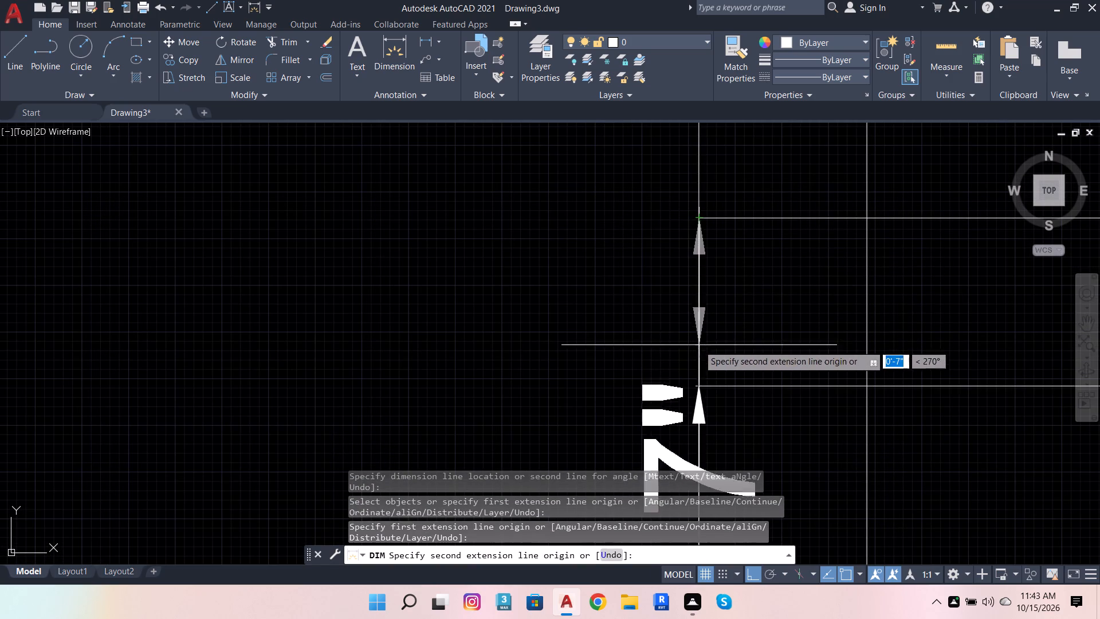
click(698, 386)
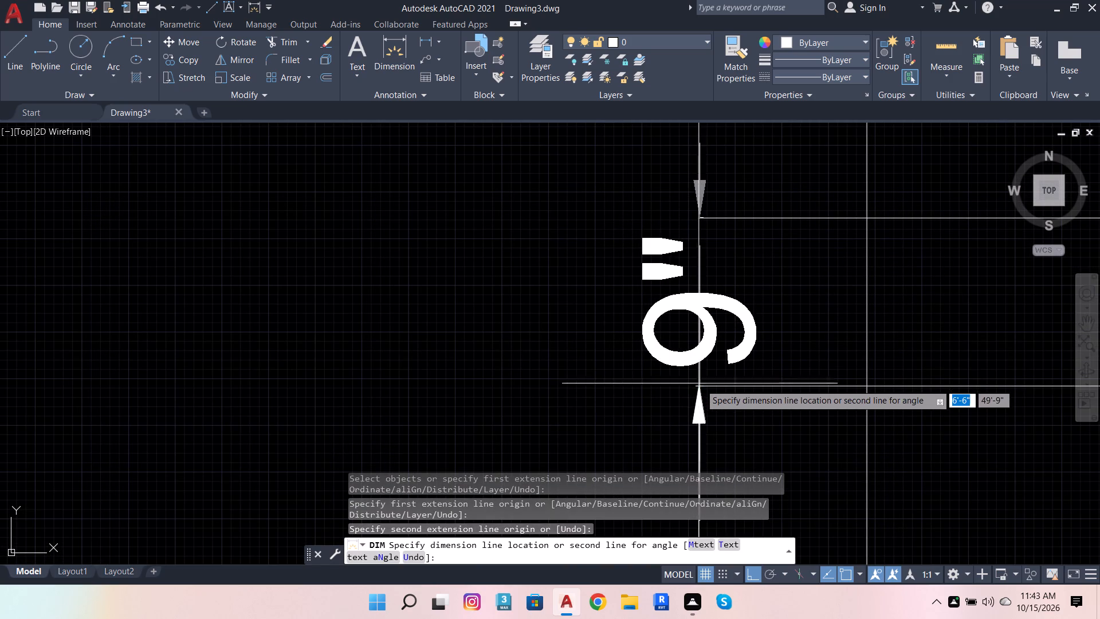
click(701, 387)
Dimension the clear distance from the fourth cross wall to the north wall's inner face, along the outer west wall line.
scroll(717, 408, down, 4)
scroll(721, 359, up, 4)
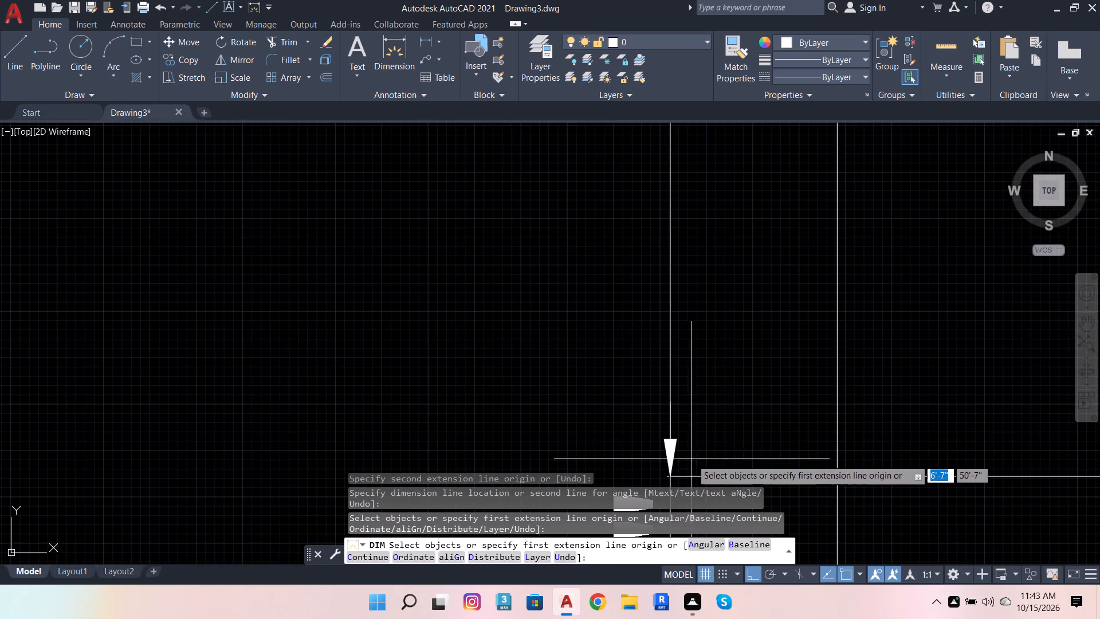
scroll(693, 422, down, 3)
scroll(685, 439, up, 4)
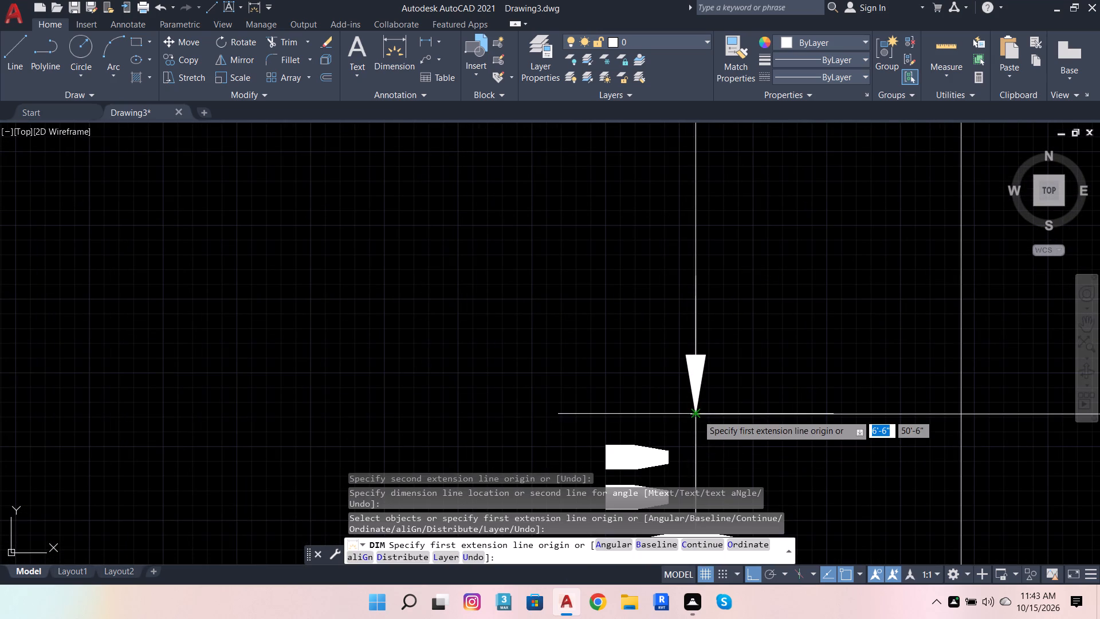
click(697, 414)
scroll(715, 440, down, 6)
scroll(712, 209, up, 1)
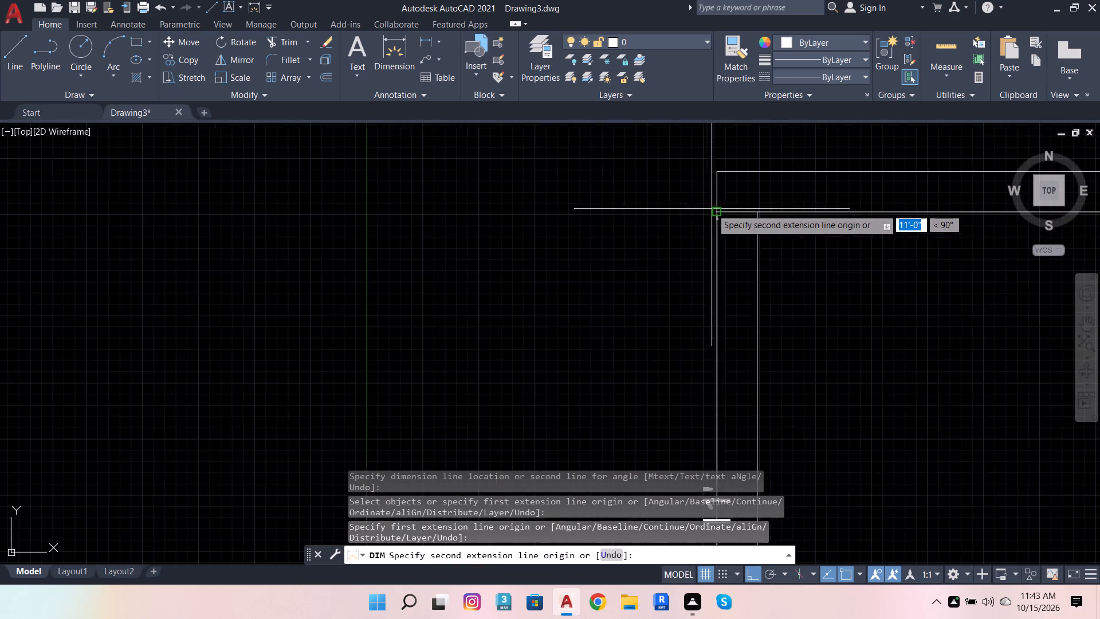
scroll(712, 209, up, 2)
click(718, 216)
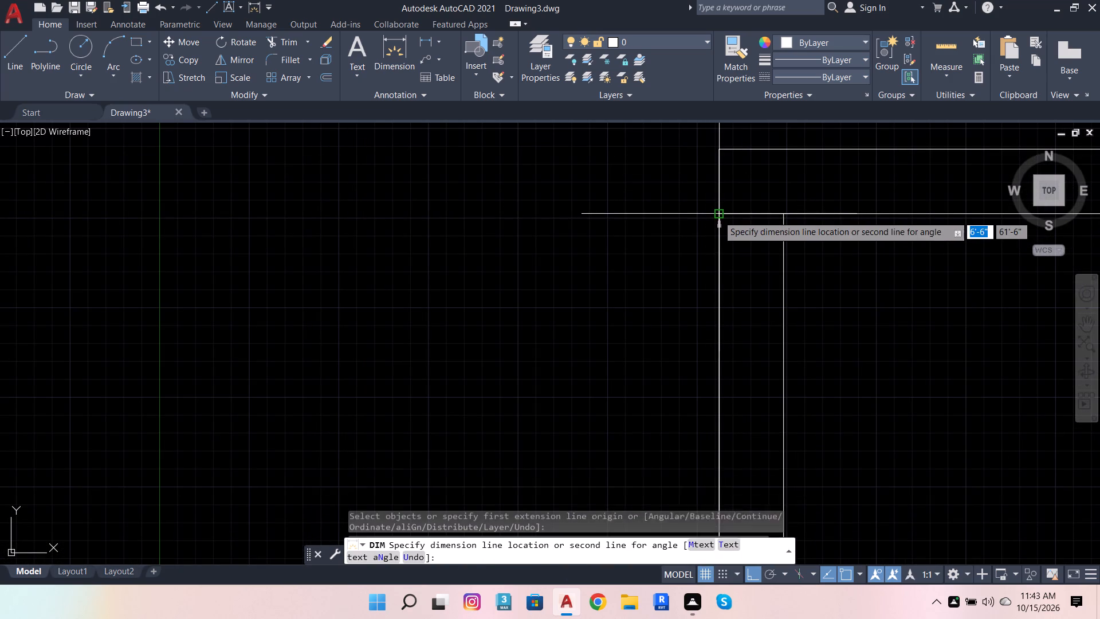
click(718, 216)
Dimension the thickness of the north wall, keeping the dimension line on the outer west wall line.
scroll(705, 264, down, 2)
scroll(704, 232, up, 3)
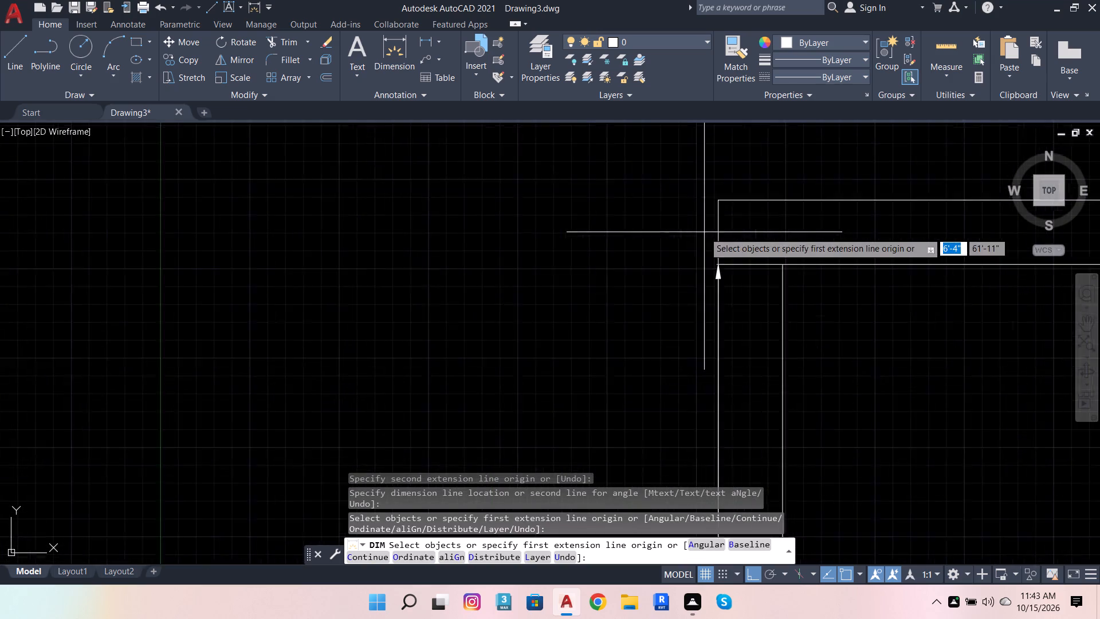
scroll(704, 232, up, 1)
click(738, 150)
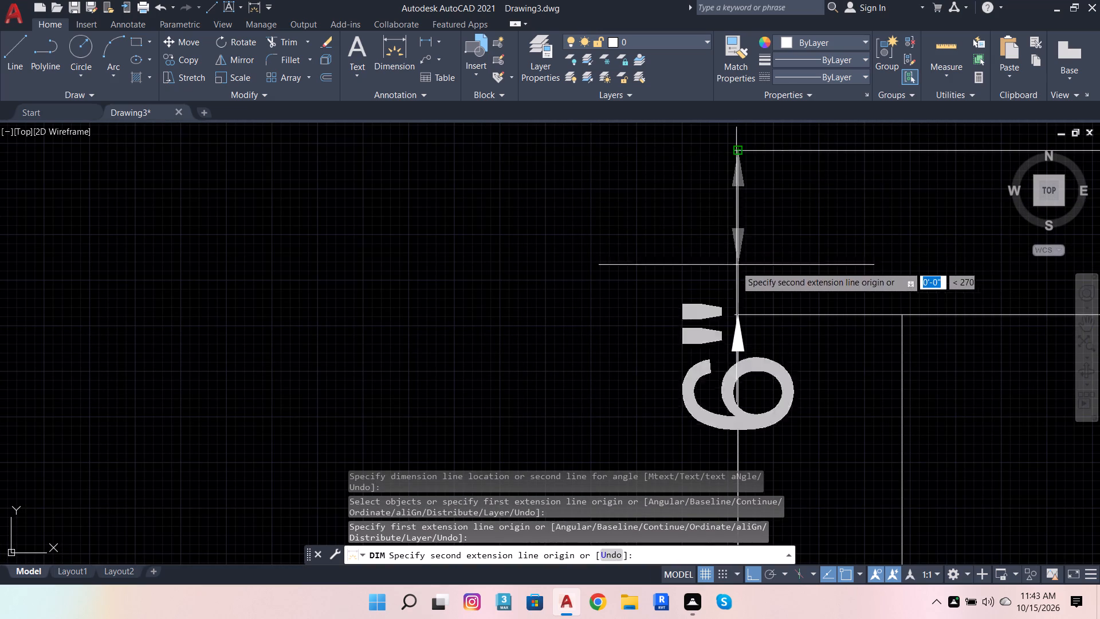
click(739, 316)
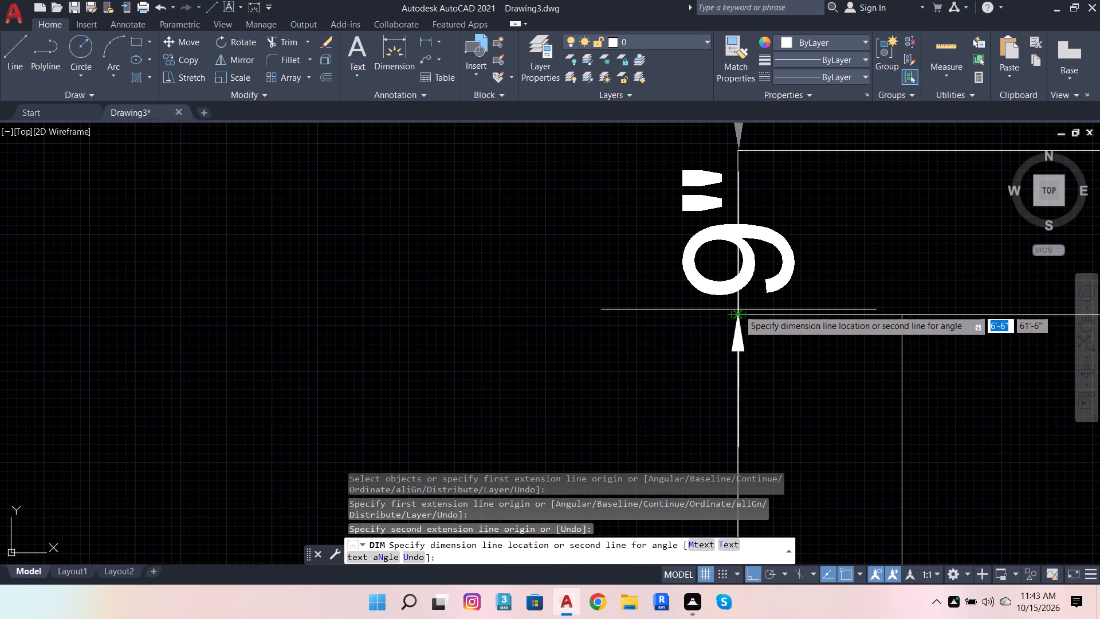
click(738, 312)
scroll(634, 341, down, 4)
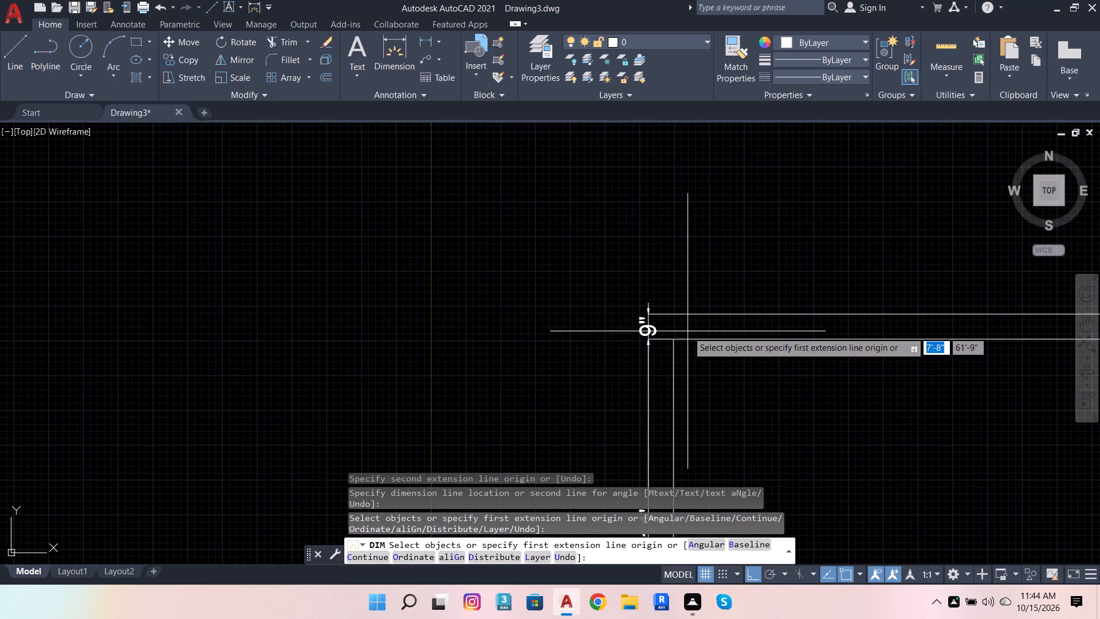
scroll(752, 283, down, 4)
click(715, 258)
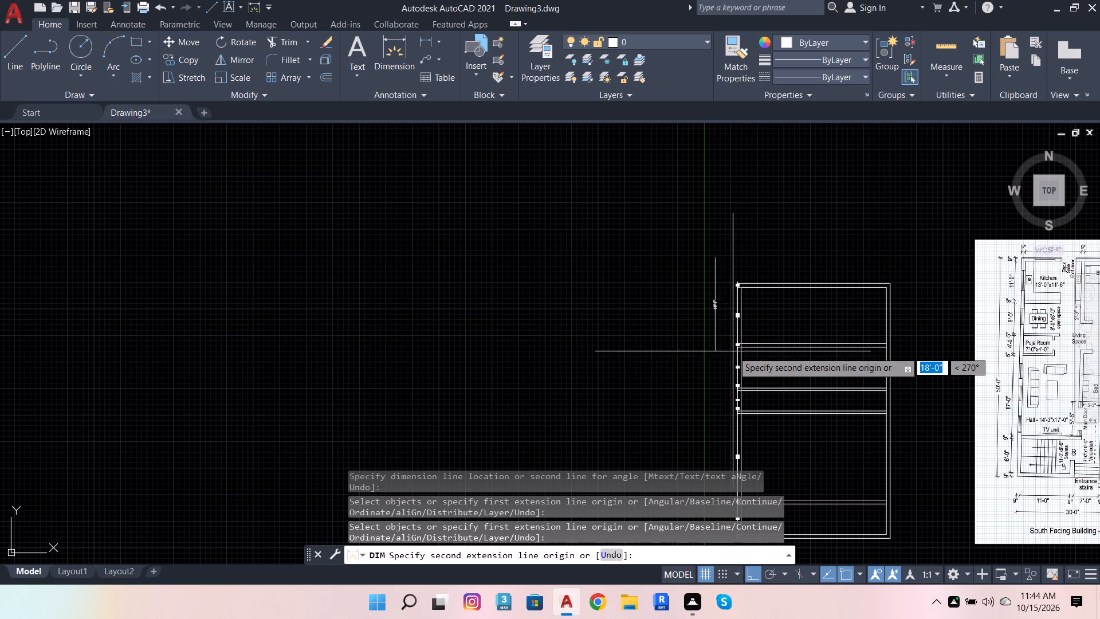
key(Escape)
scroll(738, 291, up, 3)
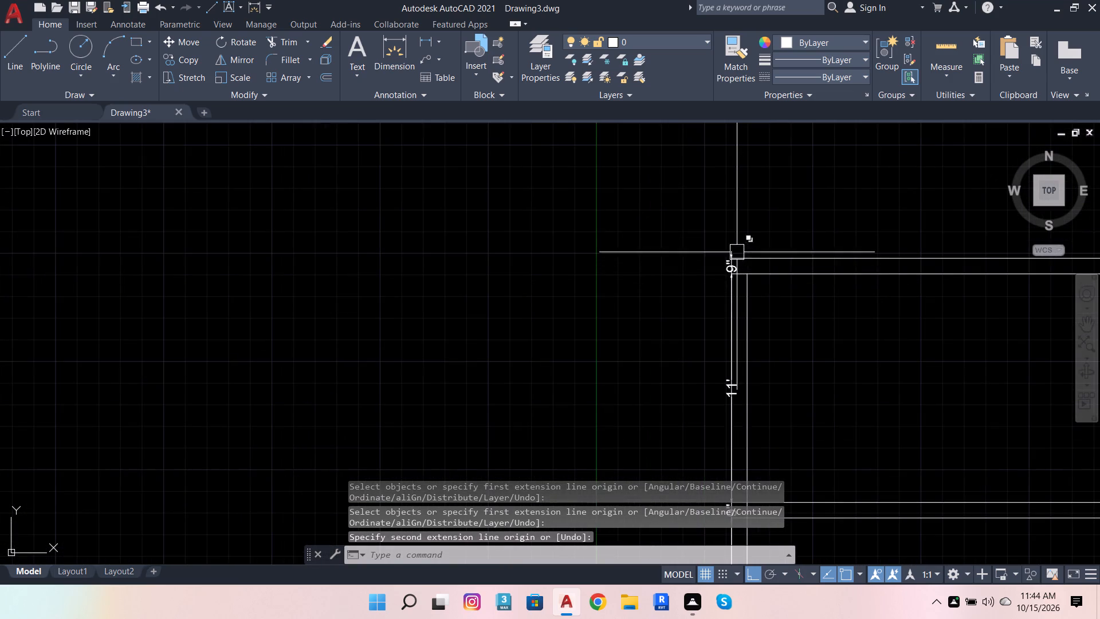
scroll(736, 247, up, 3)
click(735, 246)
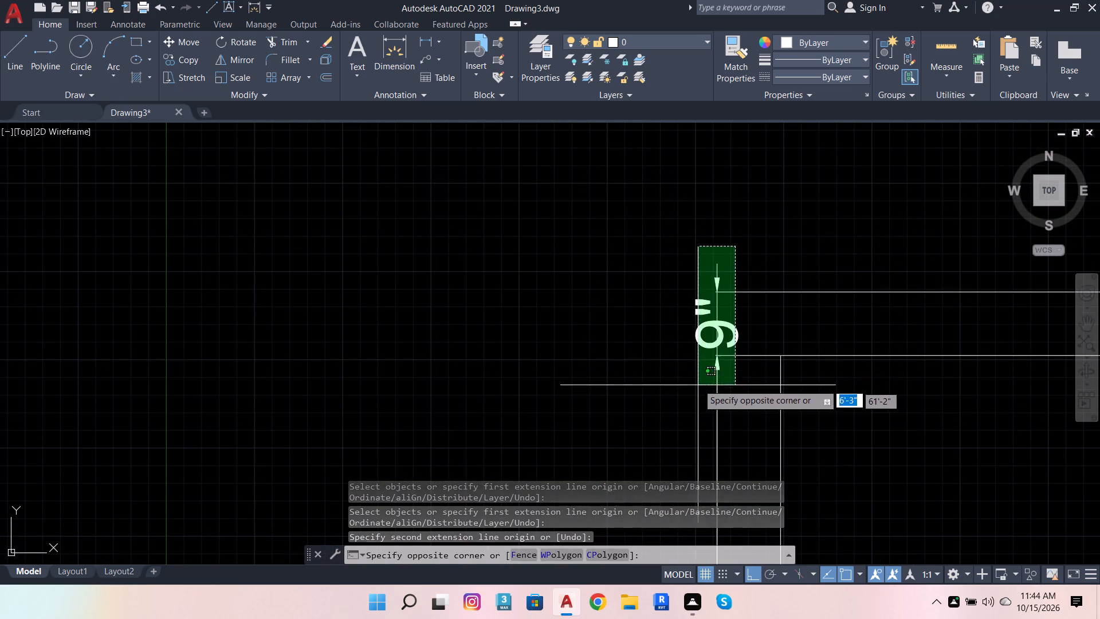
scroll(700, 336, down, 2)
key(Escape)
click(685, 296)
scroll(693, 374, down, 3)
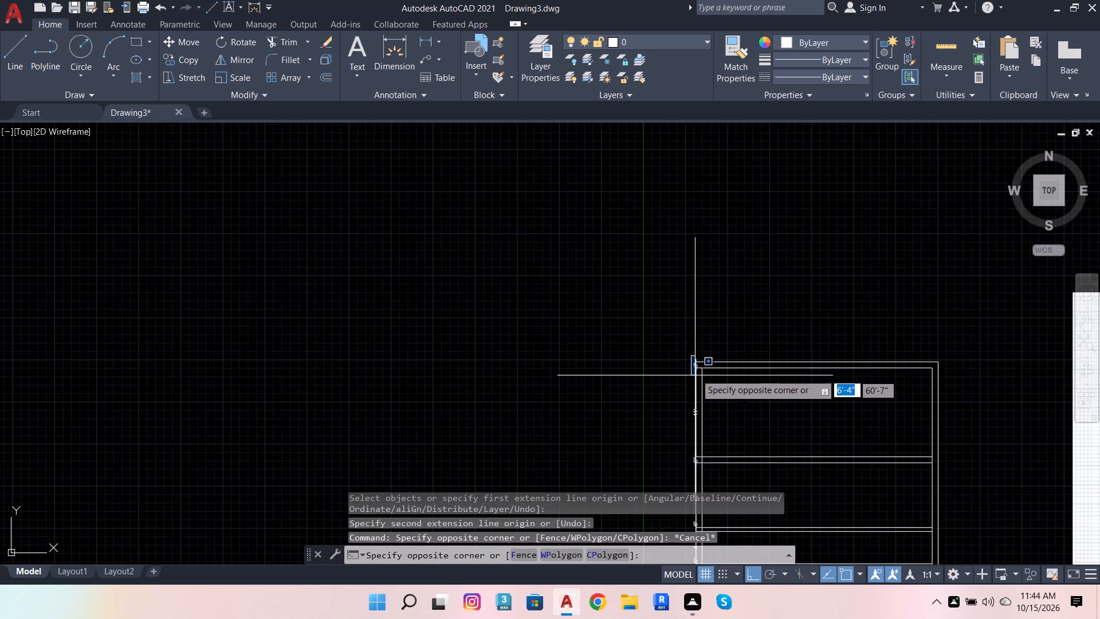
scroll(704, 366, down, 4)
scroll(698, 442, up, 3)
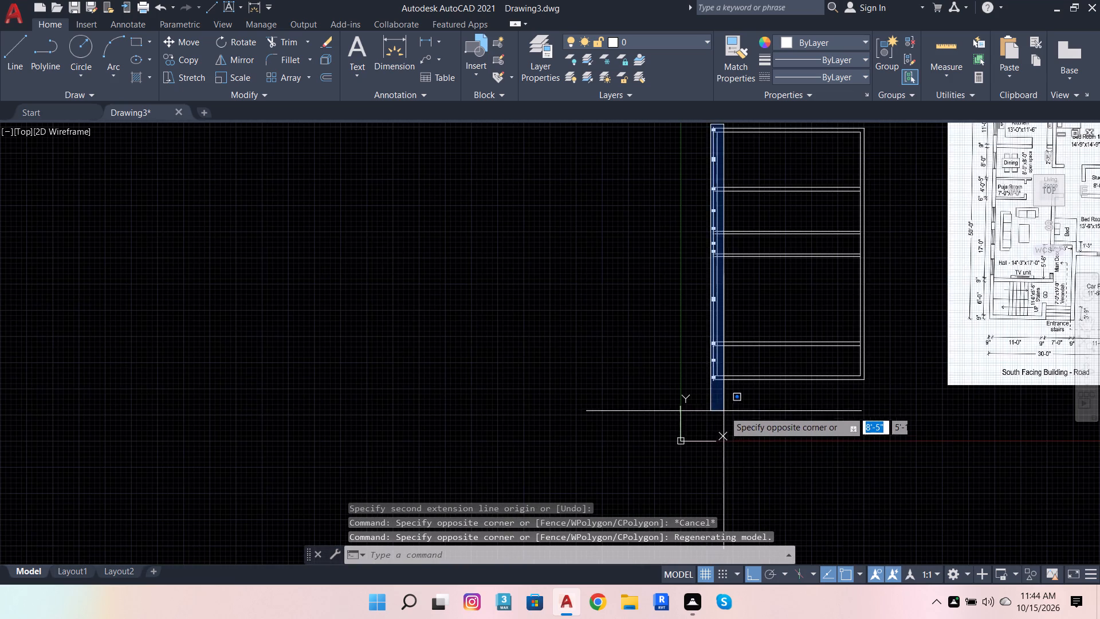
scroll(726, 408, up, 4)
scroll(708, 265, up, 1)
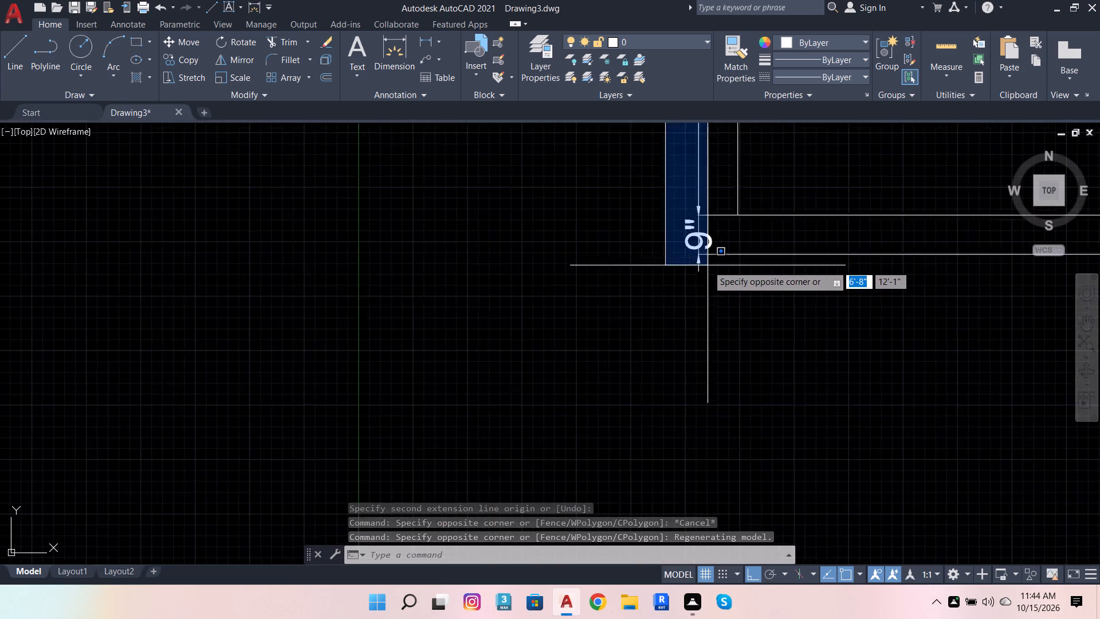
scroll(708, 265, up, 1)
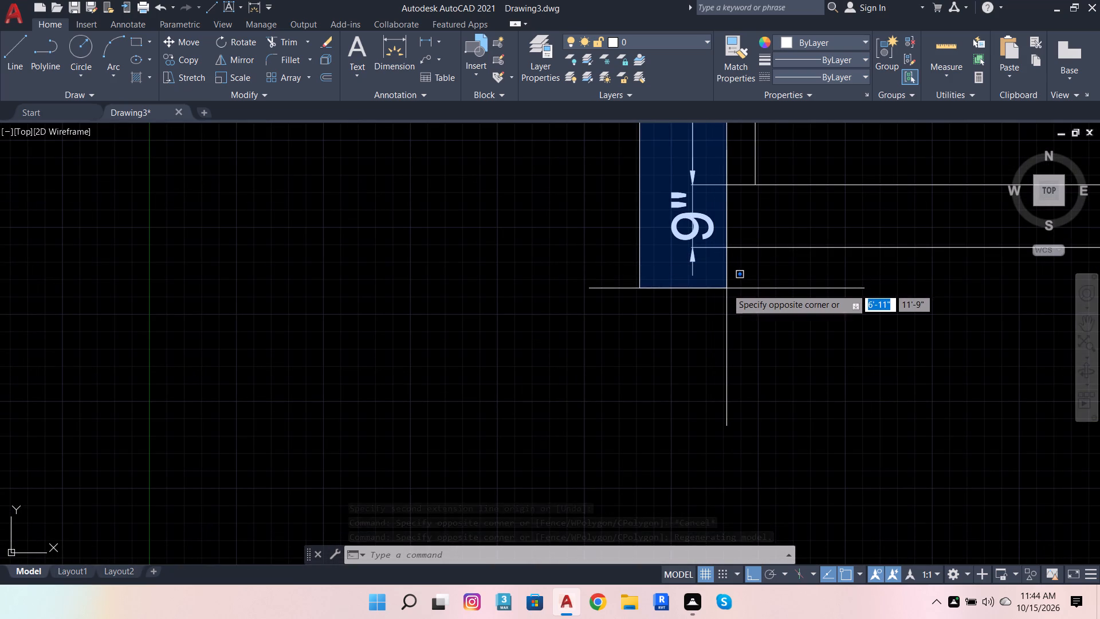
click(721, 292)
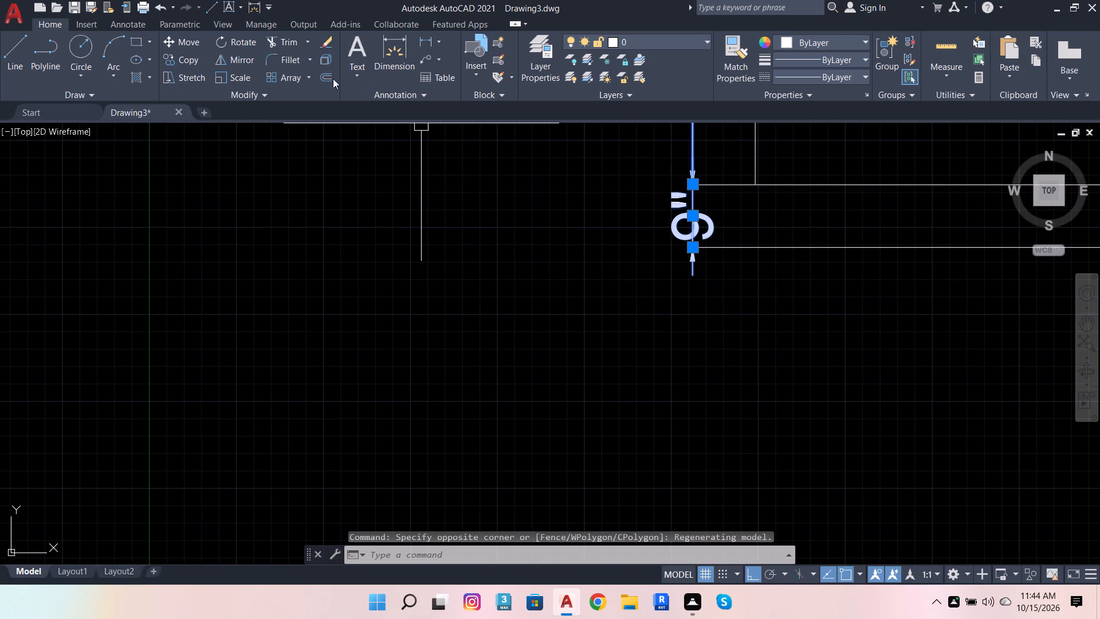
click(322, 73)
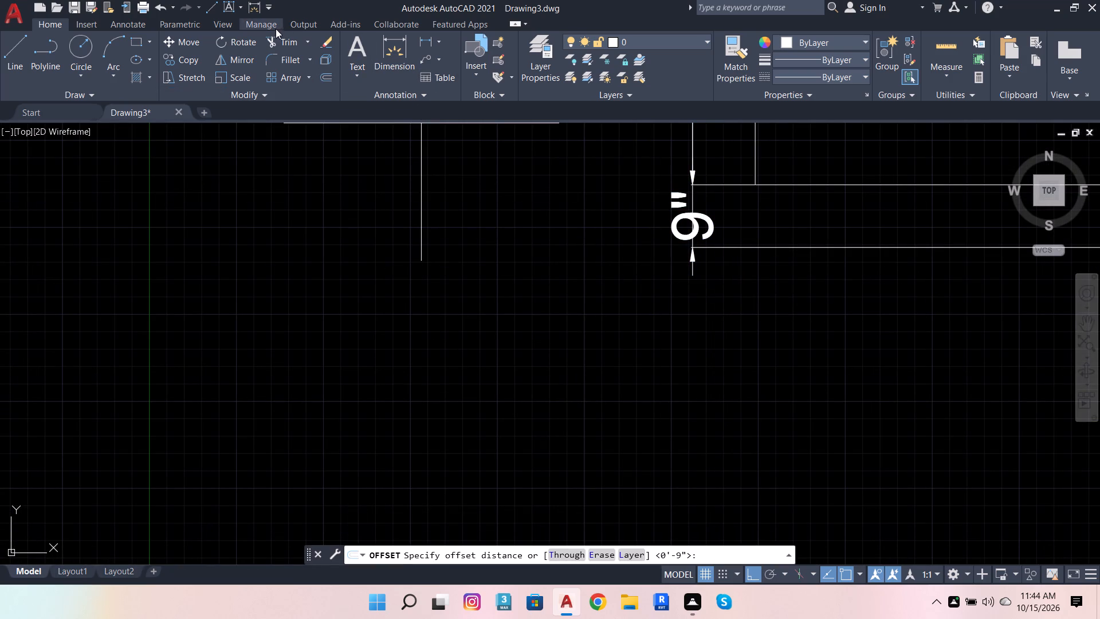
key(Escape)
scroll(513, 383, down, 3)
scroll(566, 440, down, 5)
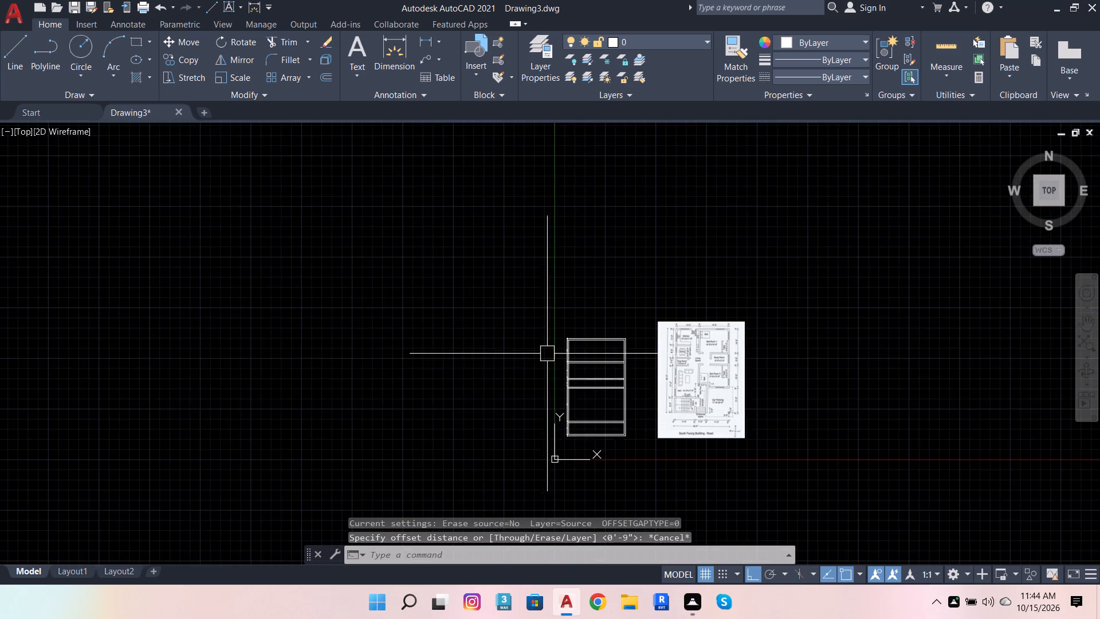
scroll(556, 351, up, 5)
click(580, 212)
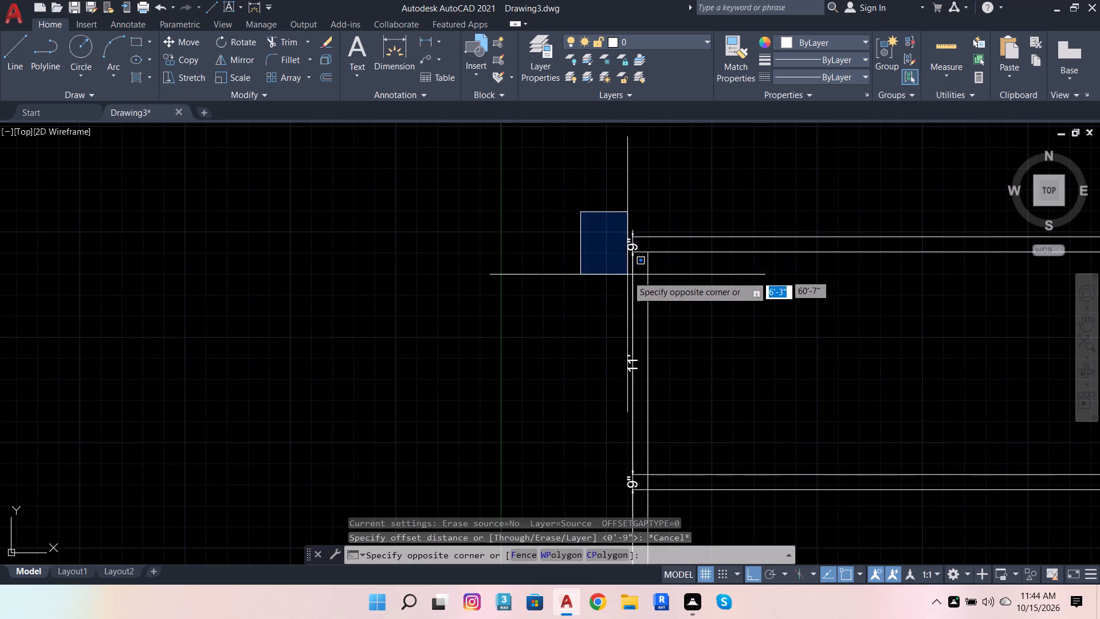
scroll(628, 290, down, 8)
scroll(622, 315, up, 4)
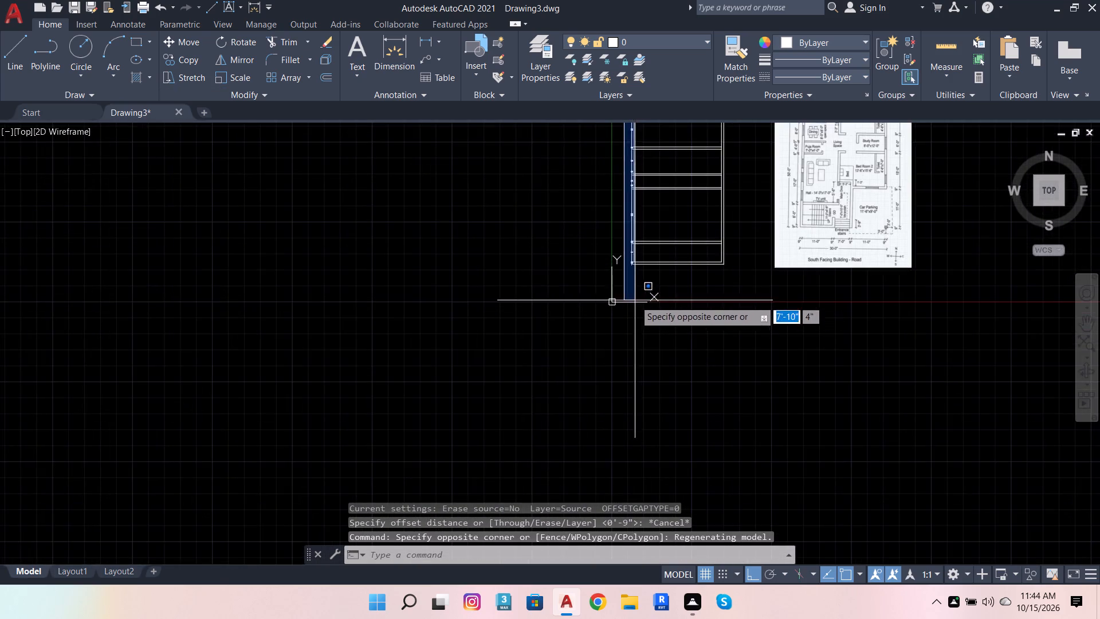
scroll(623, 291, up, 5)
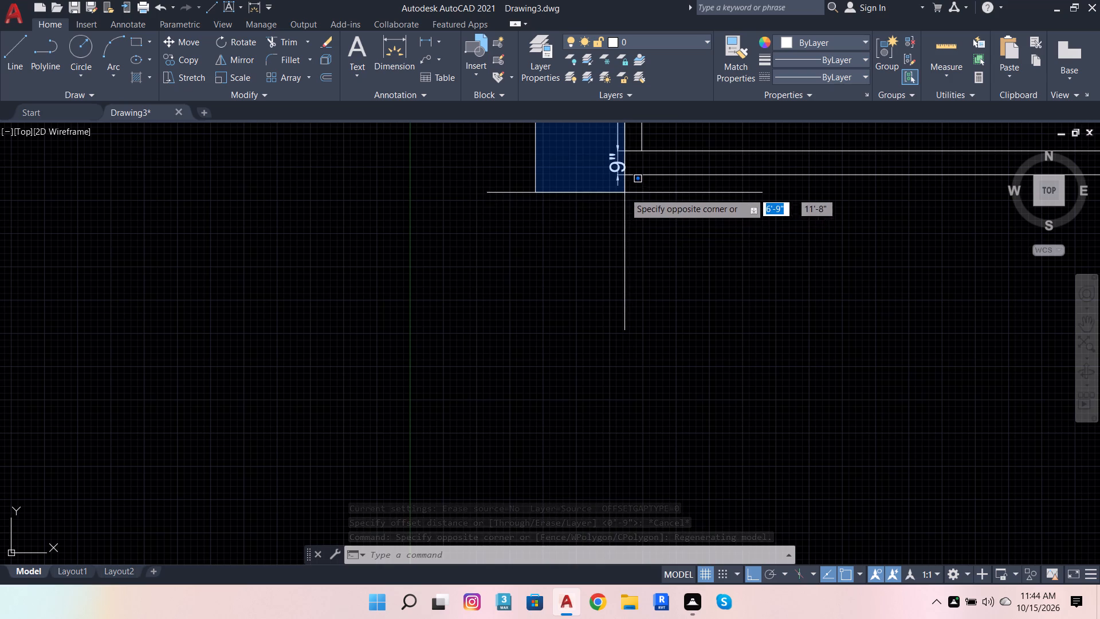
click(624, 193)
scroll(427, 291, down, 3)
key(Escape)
Move the west-side dimension chain horizontally west, clear of the house outline, leaving out the southernmost 6' dimension.
scroll(535, 382, down, 3)
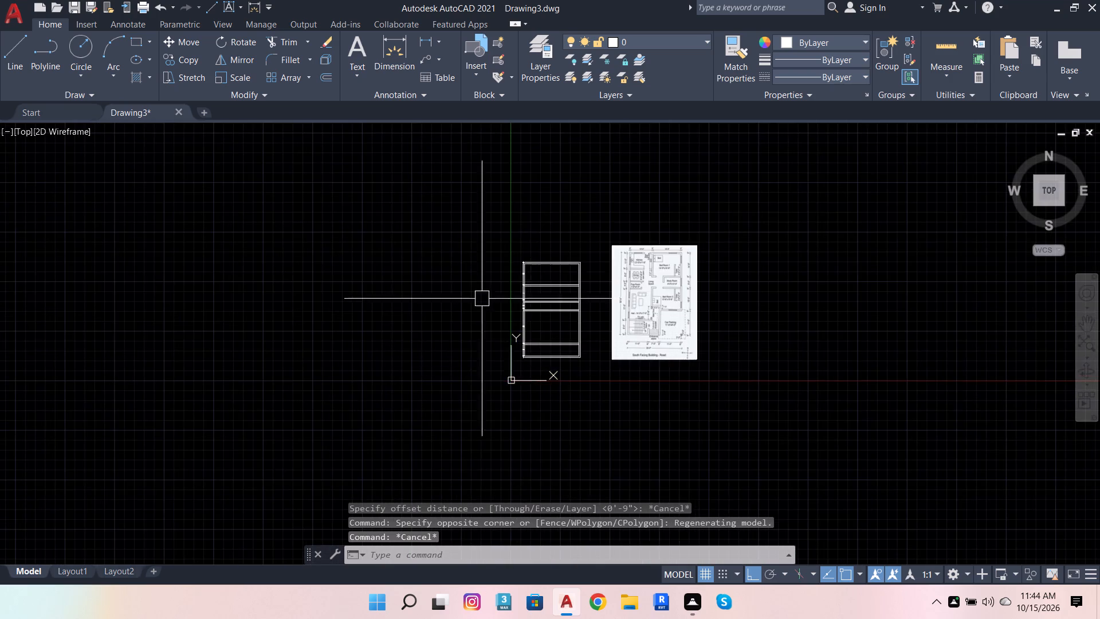
scroll(470, 266, up, 3)
scroll(630, 241, up, 3)
click(674, 234)
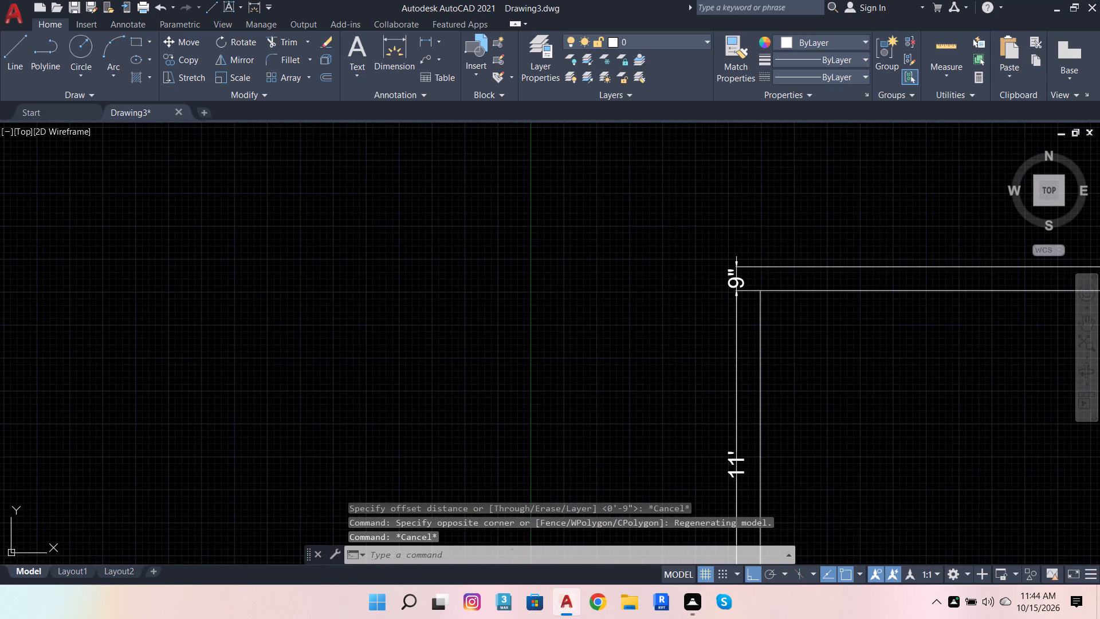
scroll(702, 308, down, 6)
scroll(693, 403, up, 4)
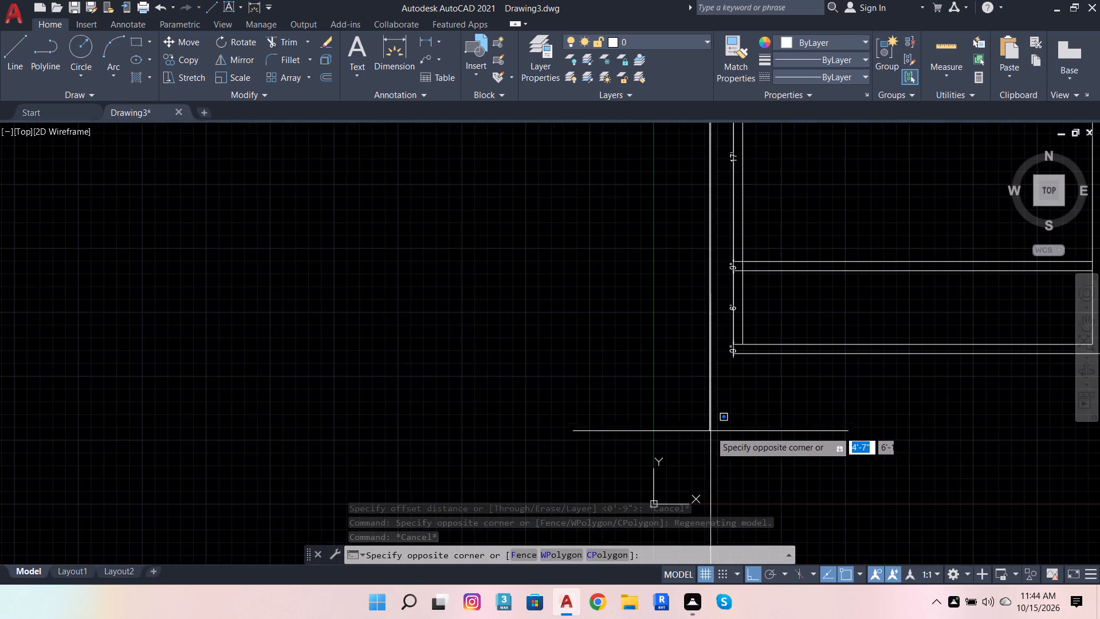
scroll(736, 424, up, 3)
scroll(736, 358, down, 2)
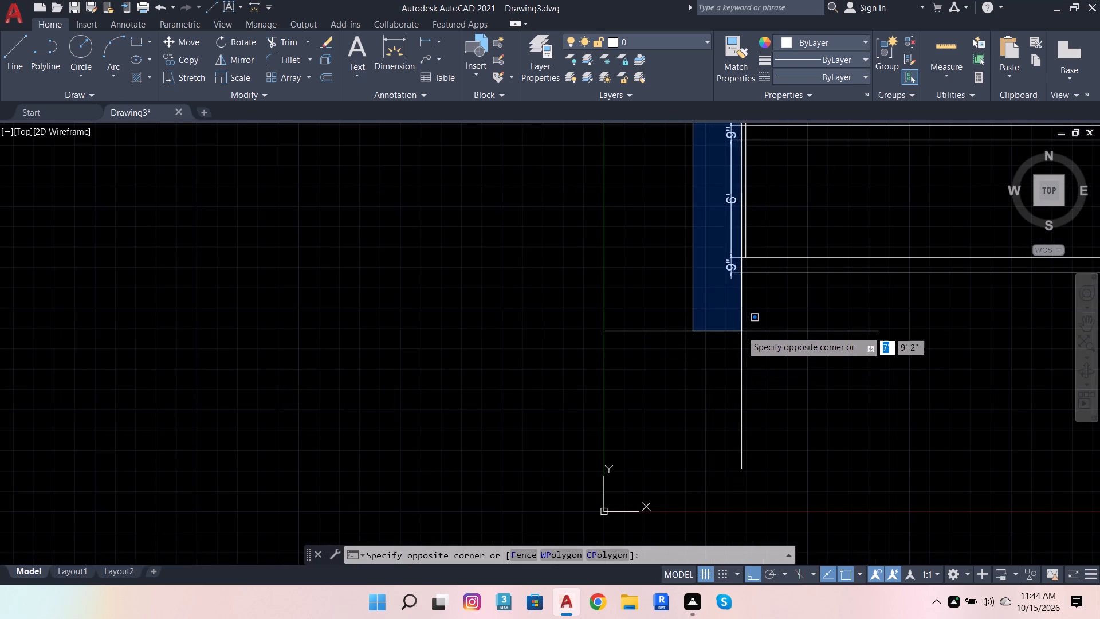
scroll(742, 324, up, 2)
click(733, 227)
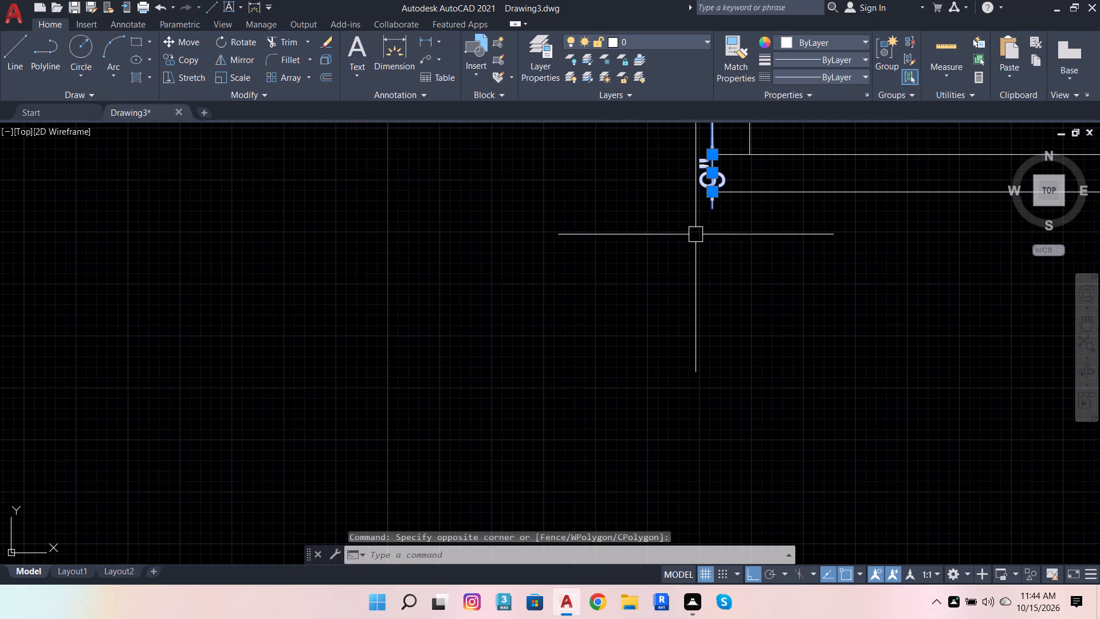
scroll(688, 256, down, 2)
scroll(699, 189, up, 4)
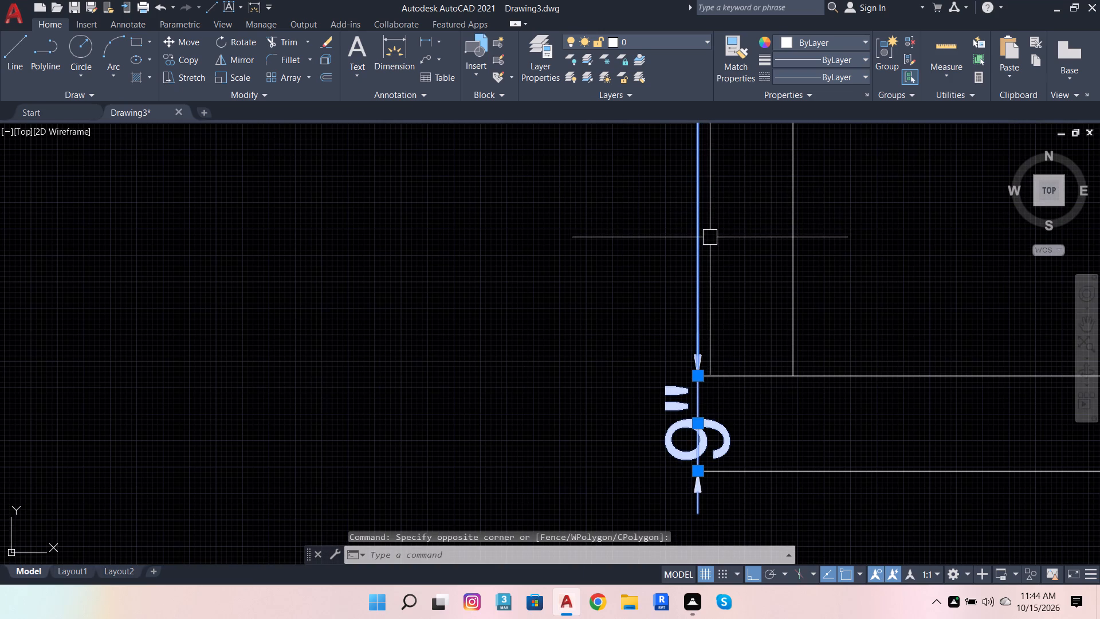
shift+click(694, 225)
shift+scroll(739, 331, down, 4)
shift+scroll(748, 378, down, 2)
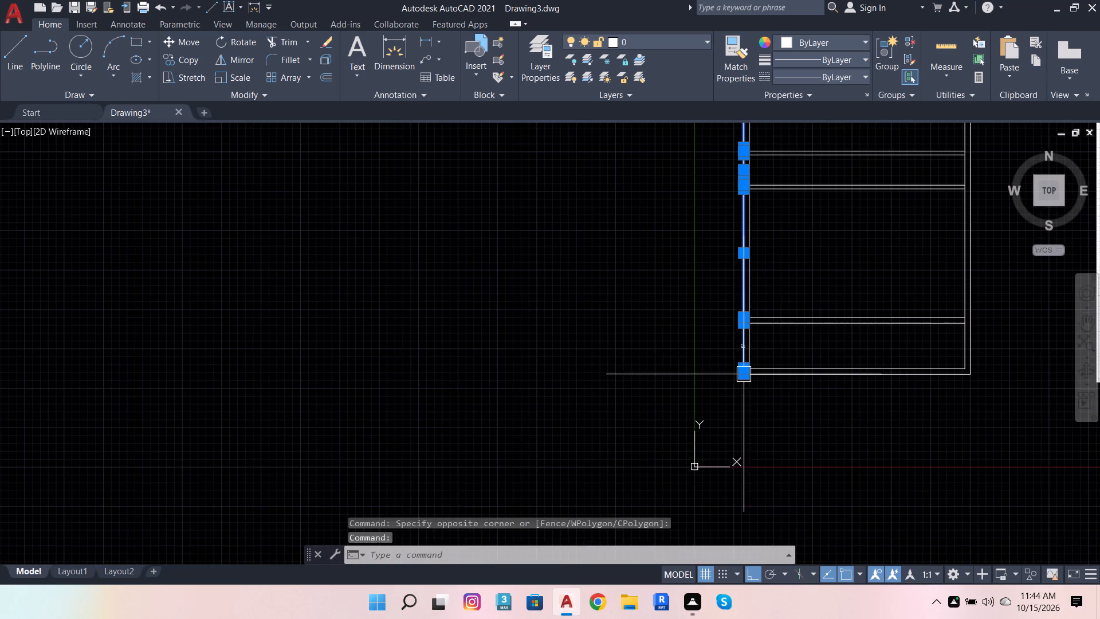
shift+scroll(725, 271, up, 4)
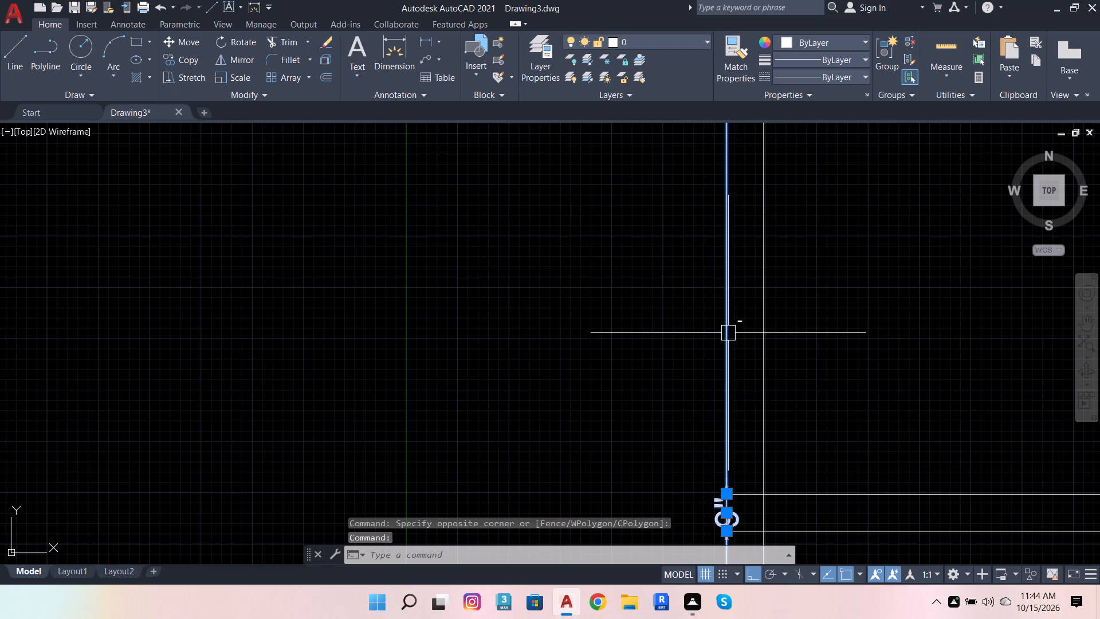
click(179, 37)
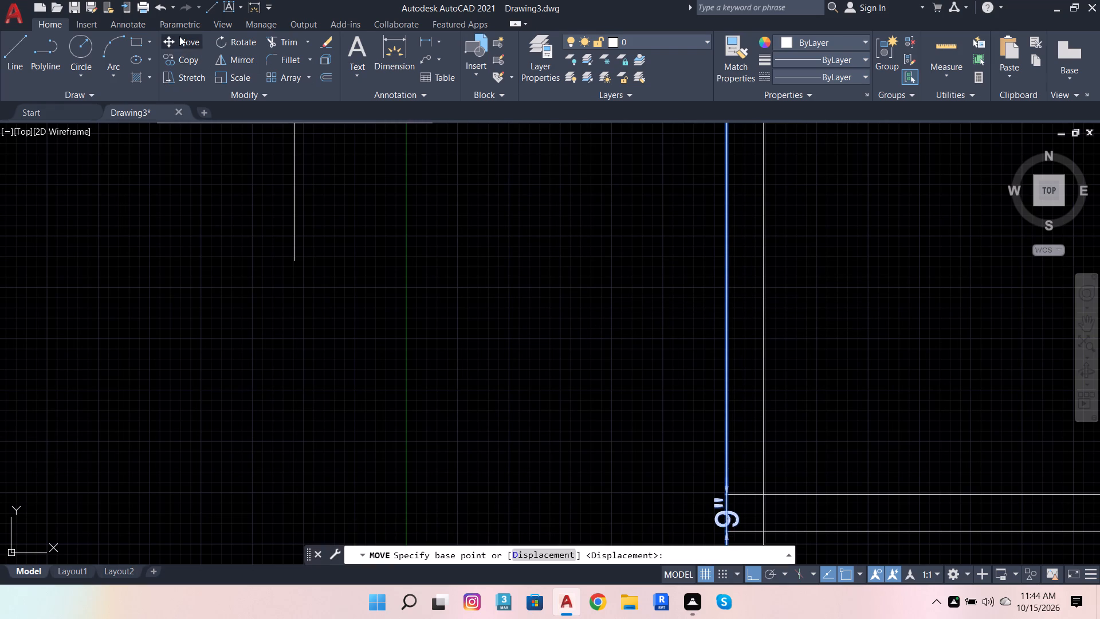
scroll(533, 127, down, 4)
scroll(587, 268, up, 4)
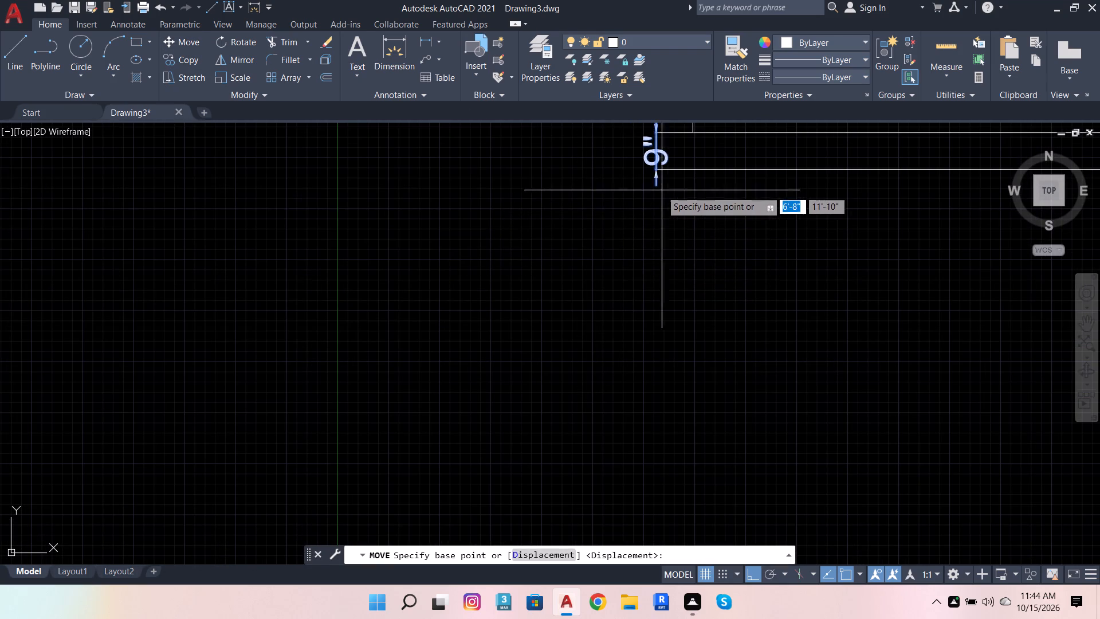
click(653, 186)
scroll(603, 229, down, 3)
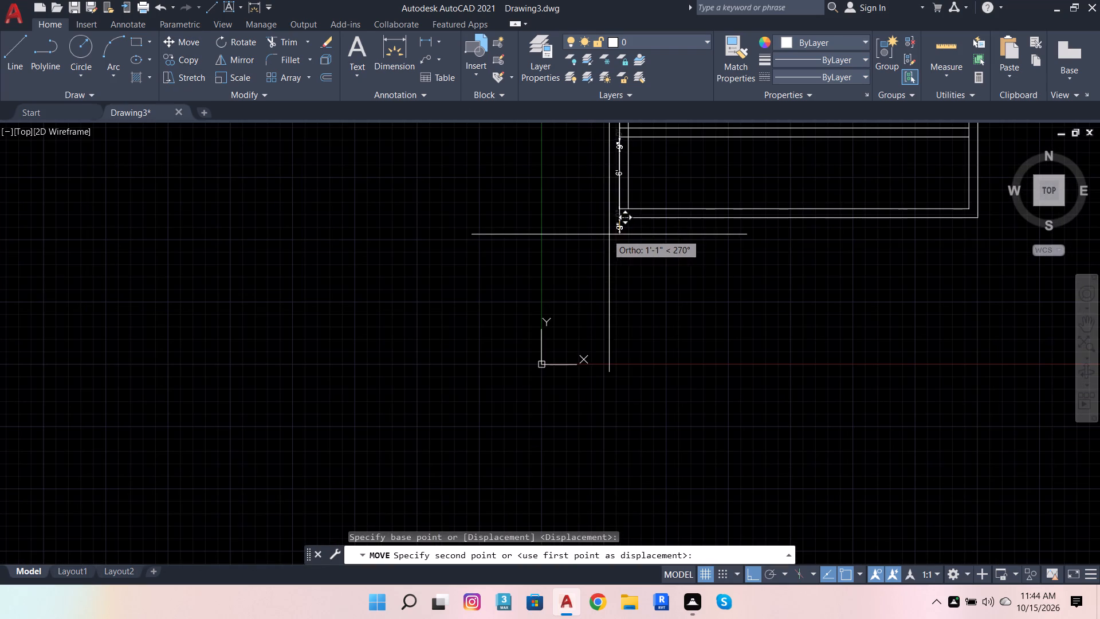
click(586, 223)
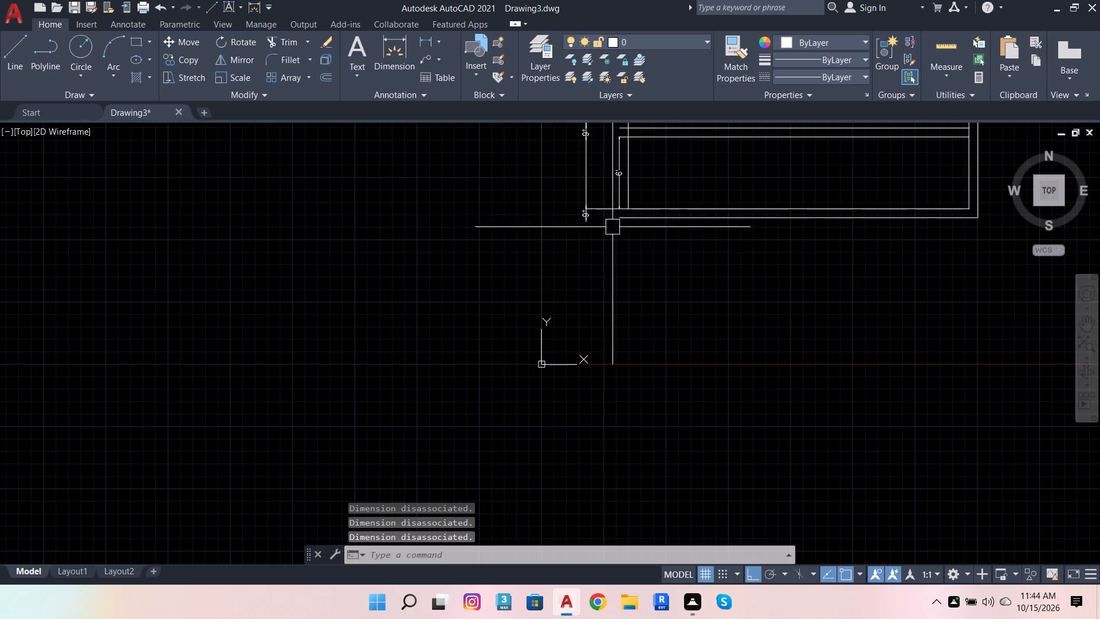
Move the leftover 6' dimension west into the shifted chain, snapping its lower end to the top of the southernmost 9" dimension.
scroll(650, 262, down, 3)
scroll(637, 244, up, 4)
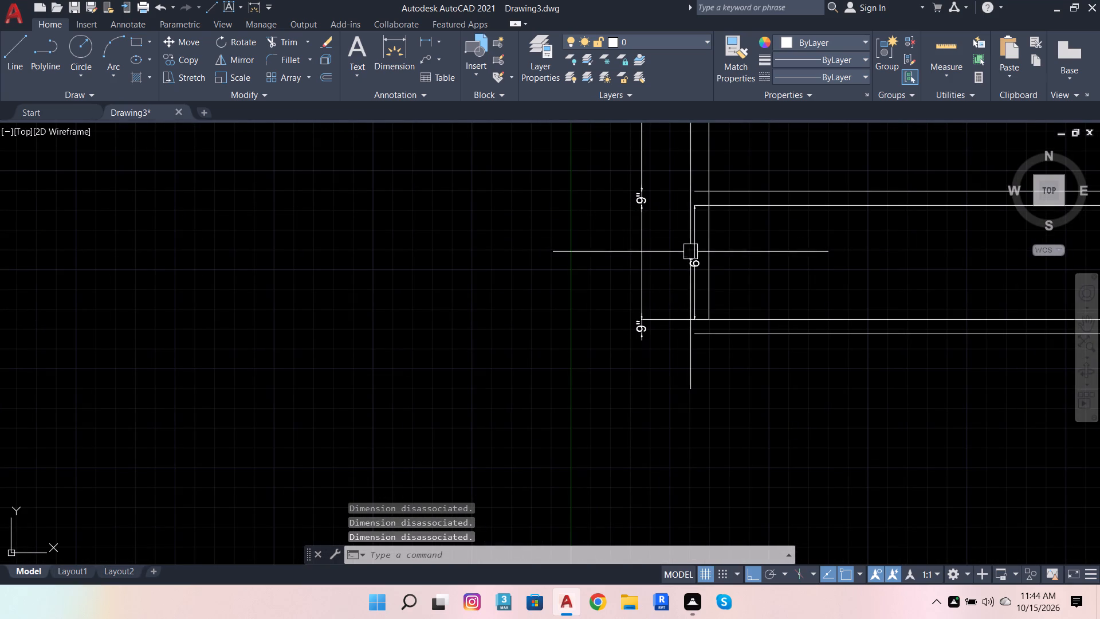
click(692, 262)
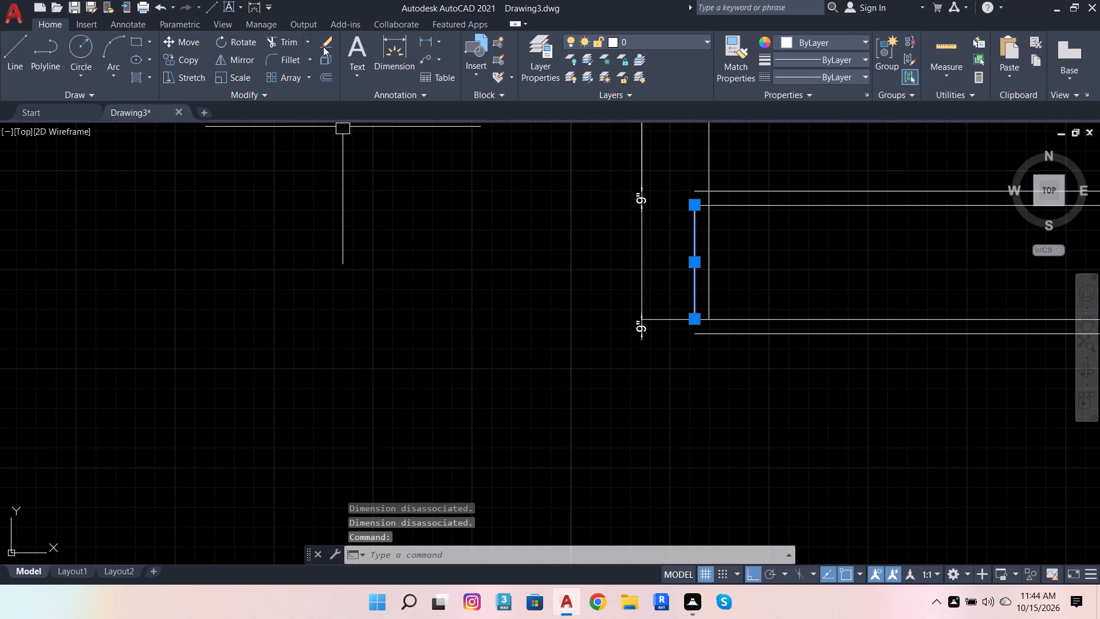
click(197, 42)
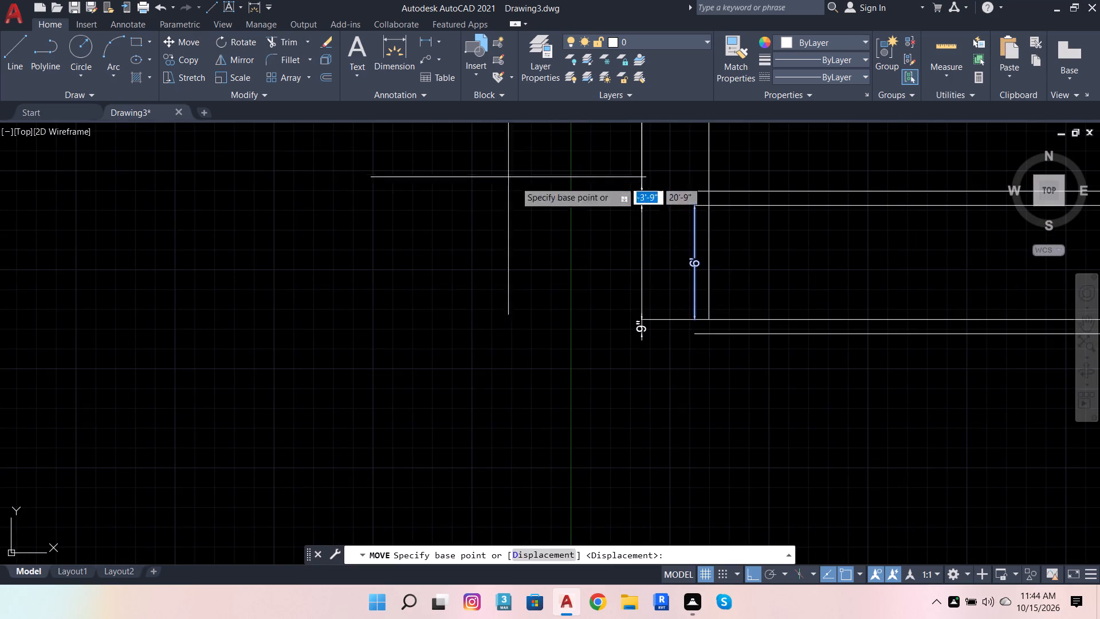
scroll(692, 323, up, 3)
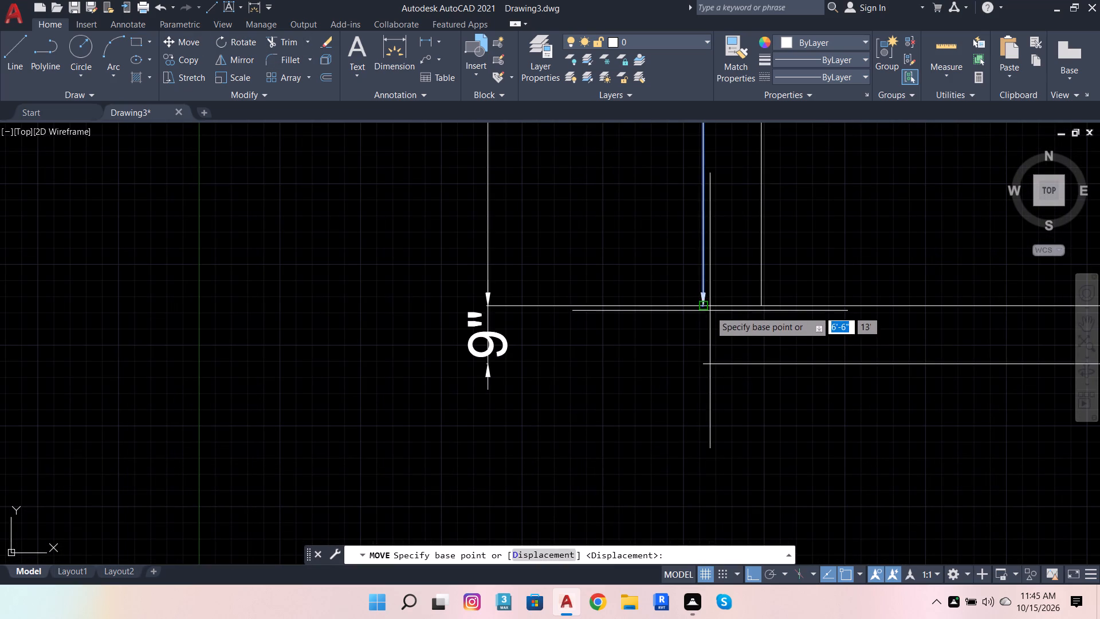
click(705, 305)
click(492, 303)
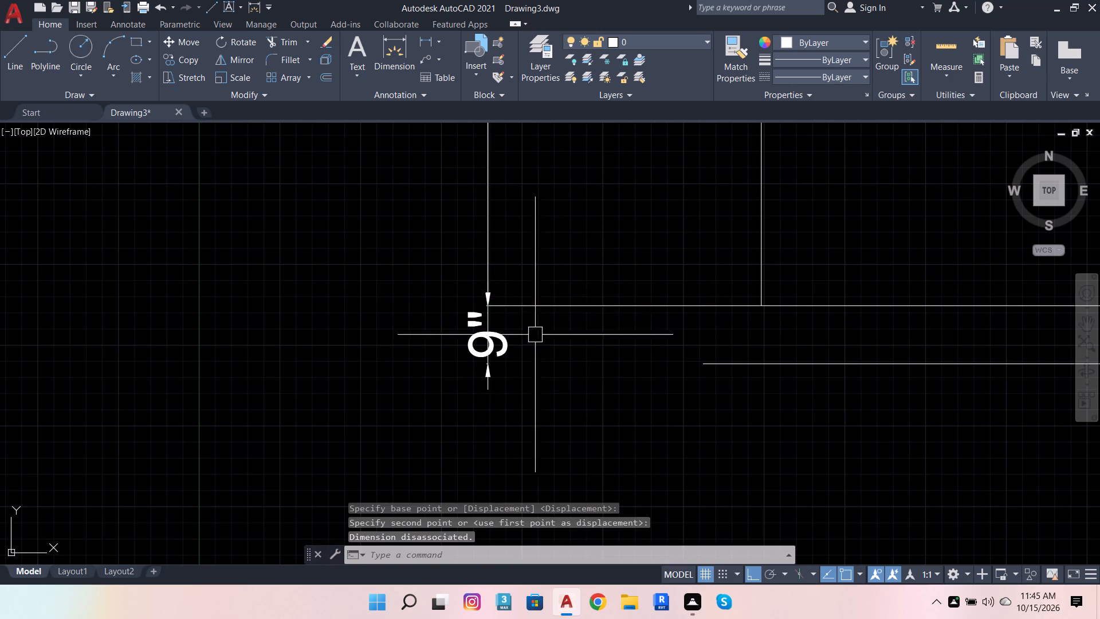
scroll(583, 386, down, 3)
key(Escape)
scroll(545, 264, up, 1)
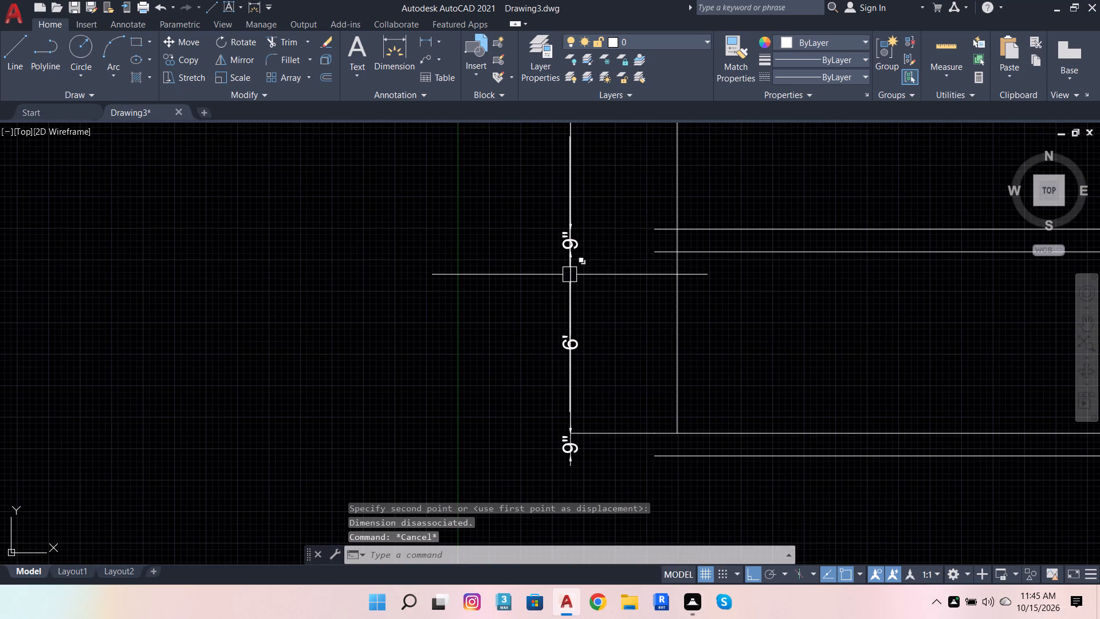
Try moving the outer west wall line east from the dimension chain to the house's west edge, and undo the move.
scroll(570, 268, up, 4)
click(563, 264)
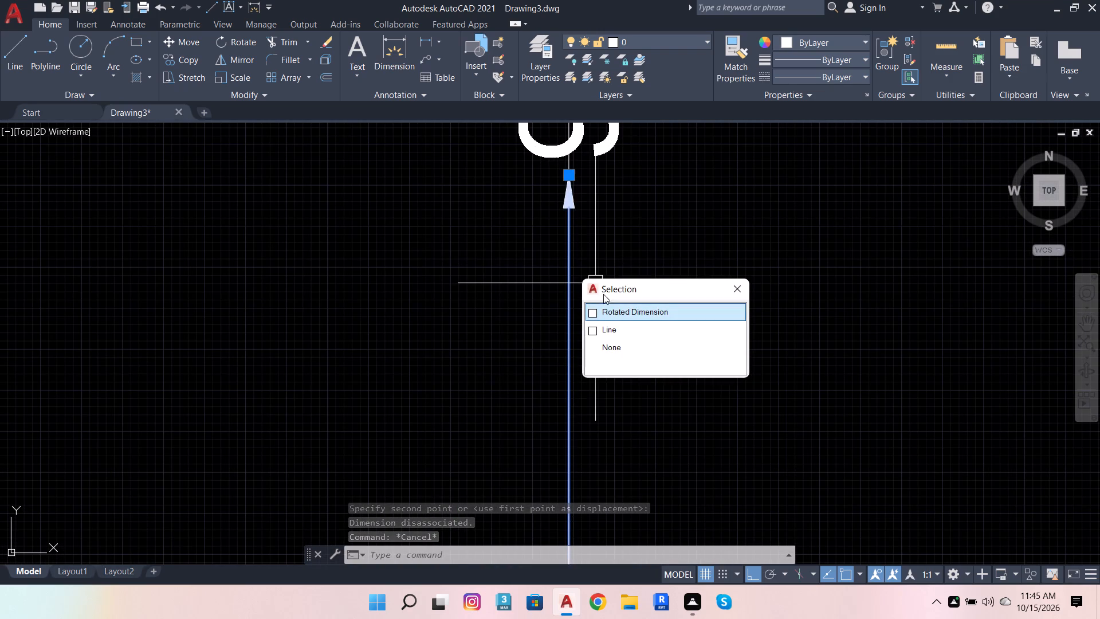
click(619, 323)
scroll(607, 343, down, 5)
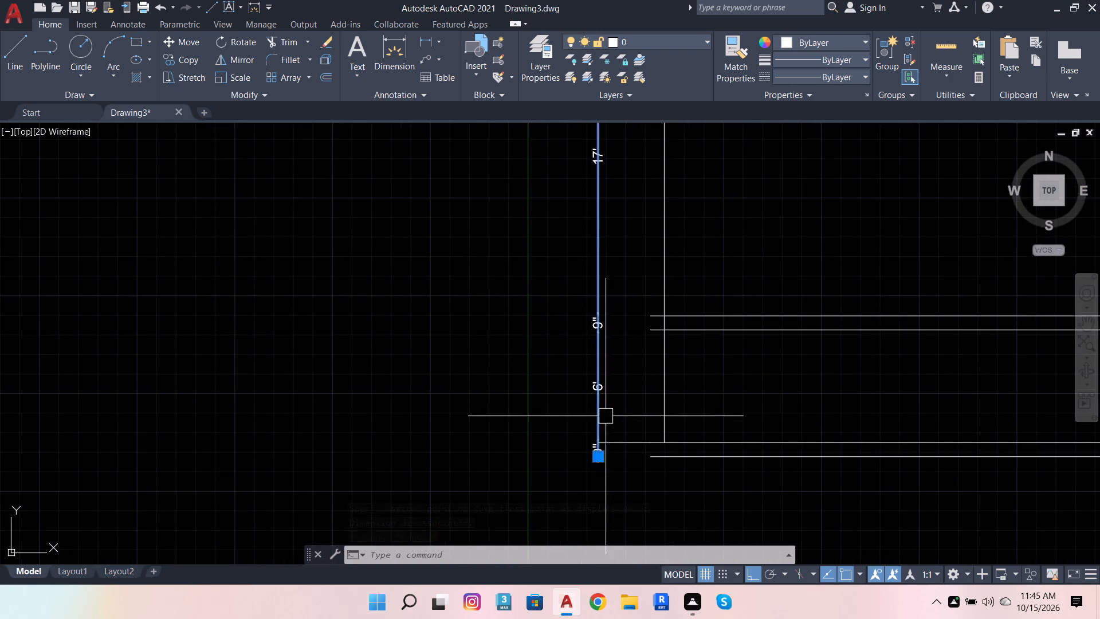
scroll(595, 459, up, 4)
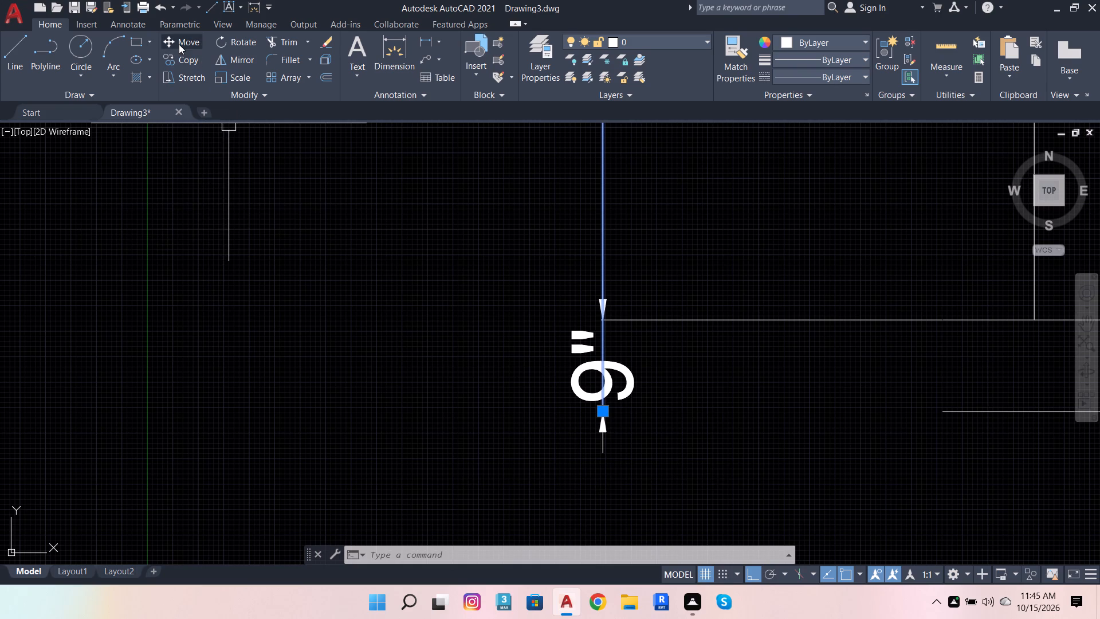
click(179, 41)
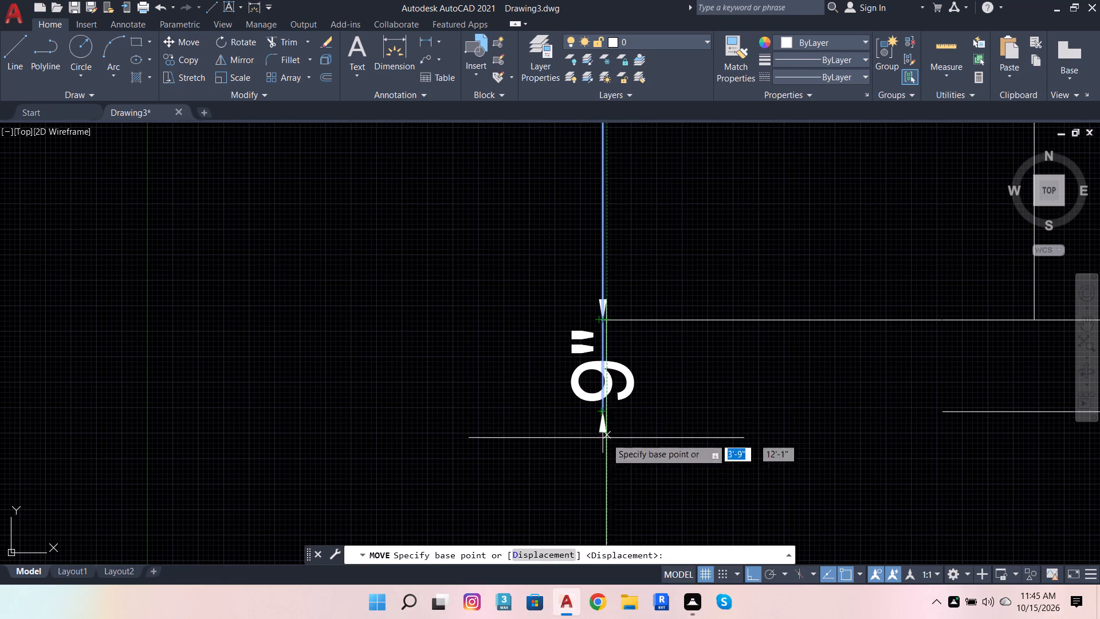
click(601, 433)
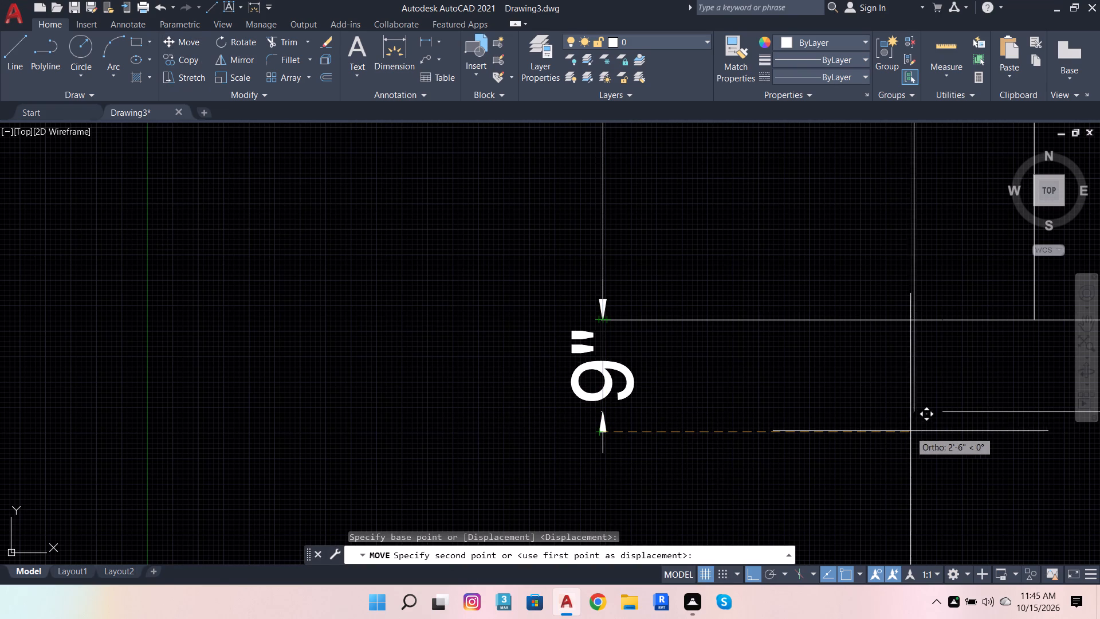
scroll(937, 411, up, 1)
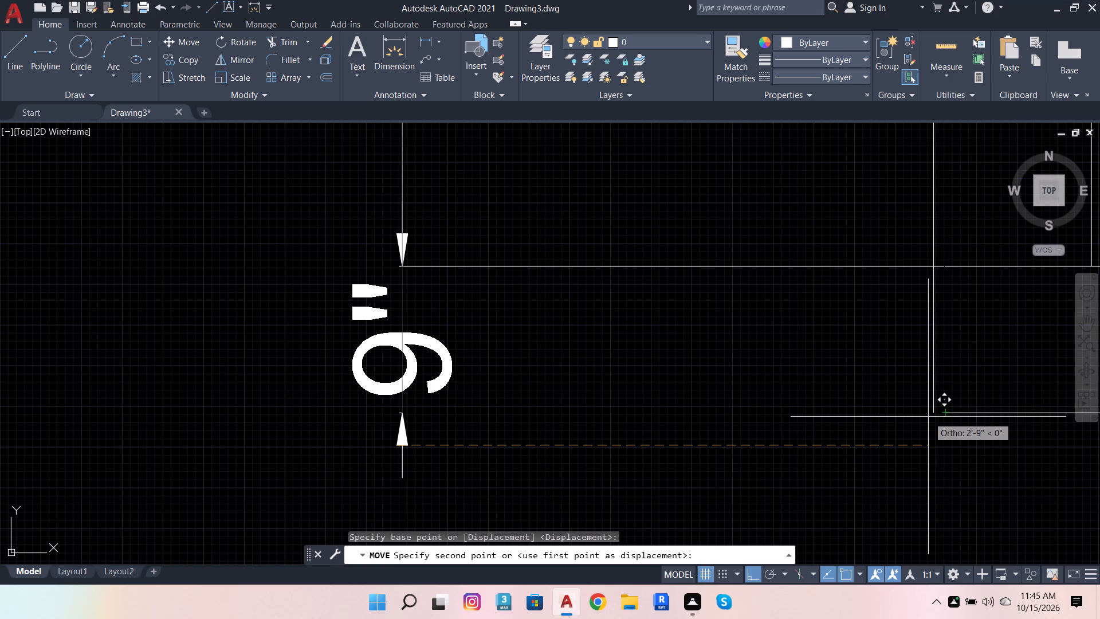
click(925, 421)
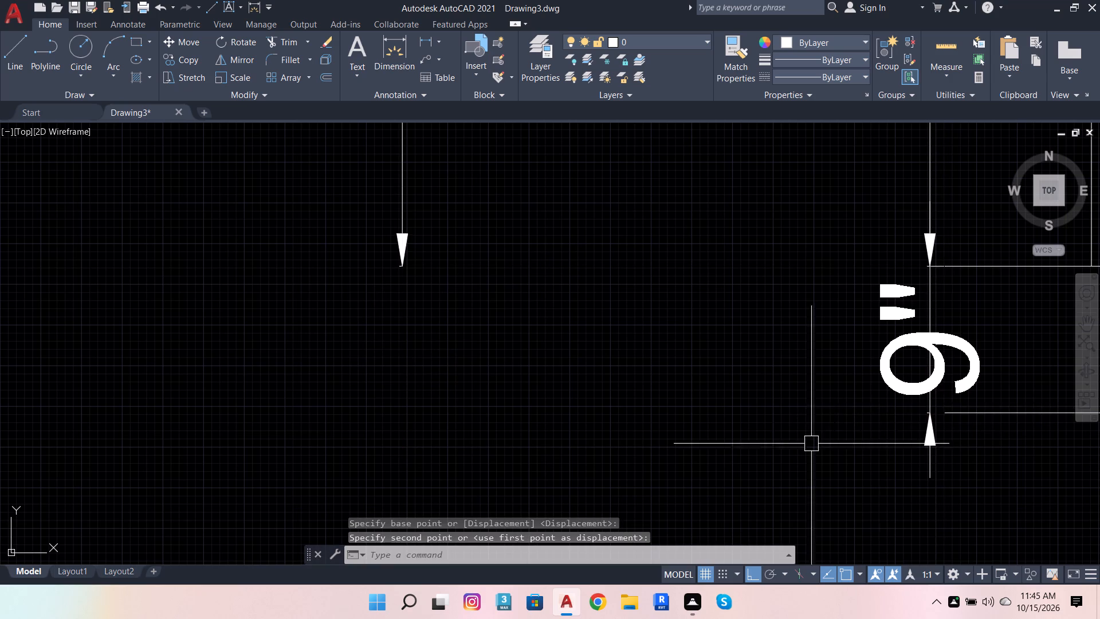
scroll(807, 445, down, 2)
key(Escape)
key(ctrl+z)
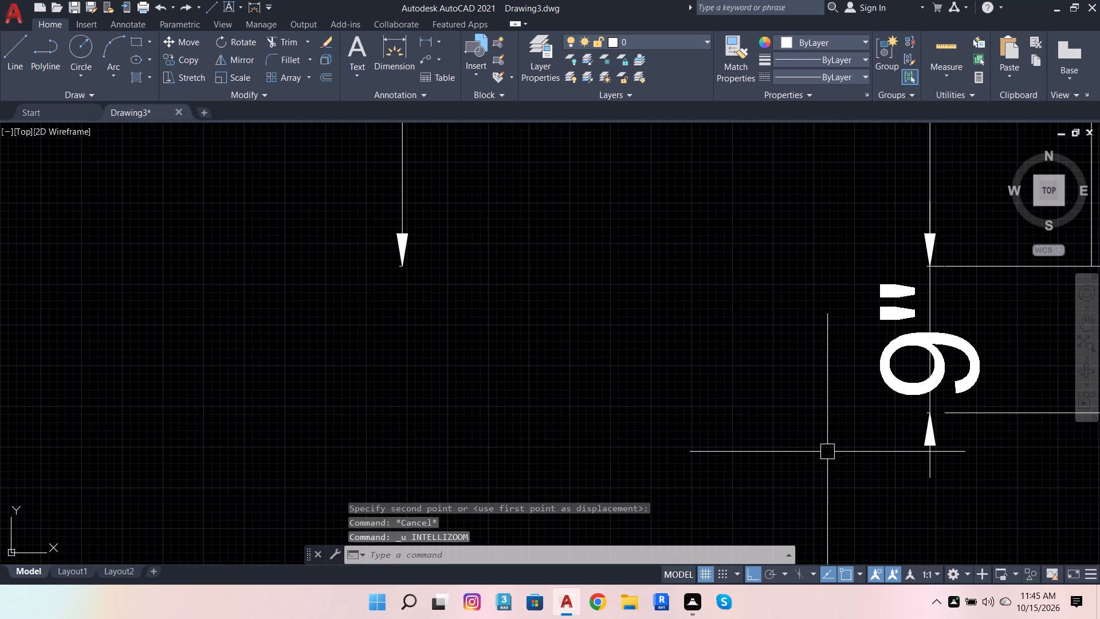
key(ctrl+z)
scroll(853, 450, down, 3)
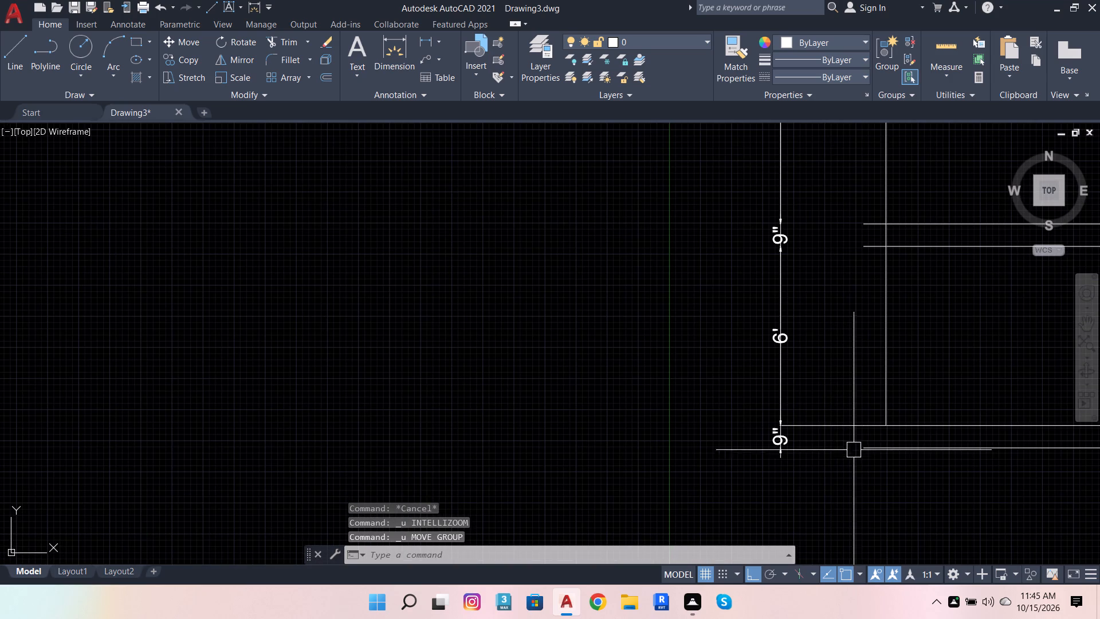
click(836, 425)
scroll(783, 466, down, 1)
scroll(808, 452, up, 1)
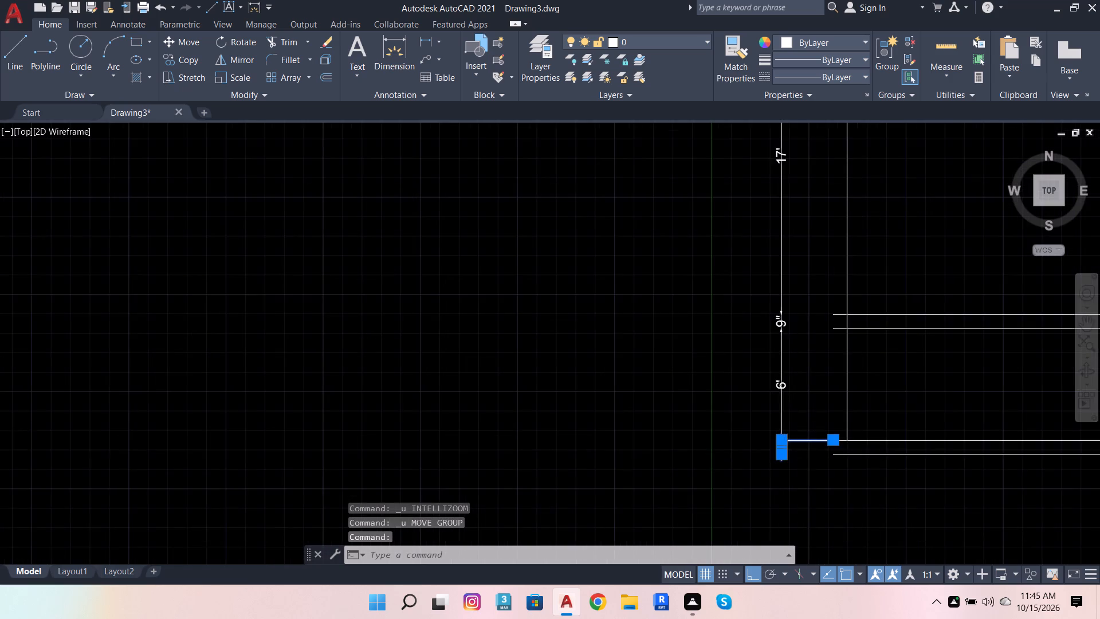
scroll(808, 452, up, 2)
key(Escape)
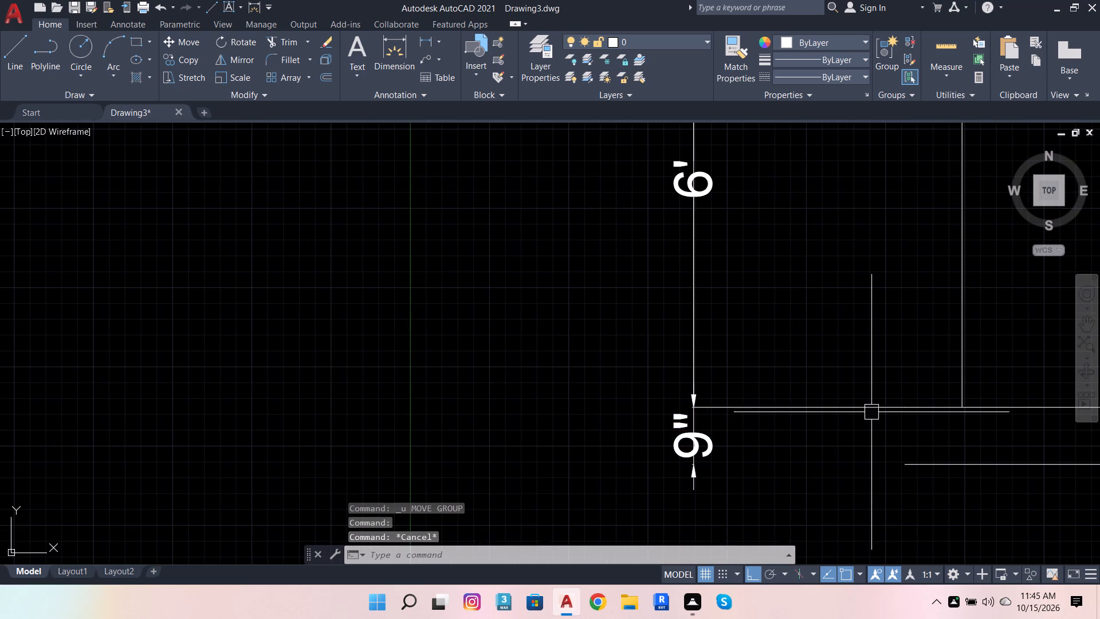
Draw a new outer west wall line about 50'-2" long from the north wall's outer west end straight south, just past the south wall.
scroll(695, 430, down, 6)
scroll(698, 186, up, 3)
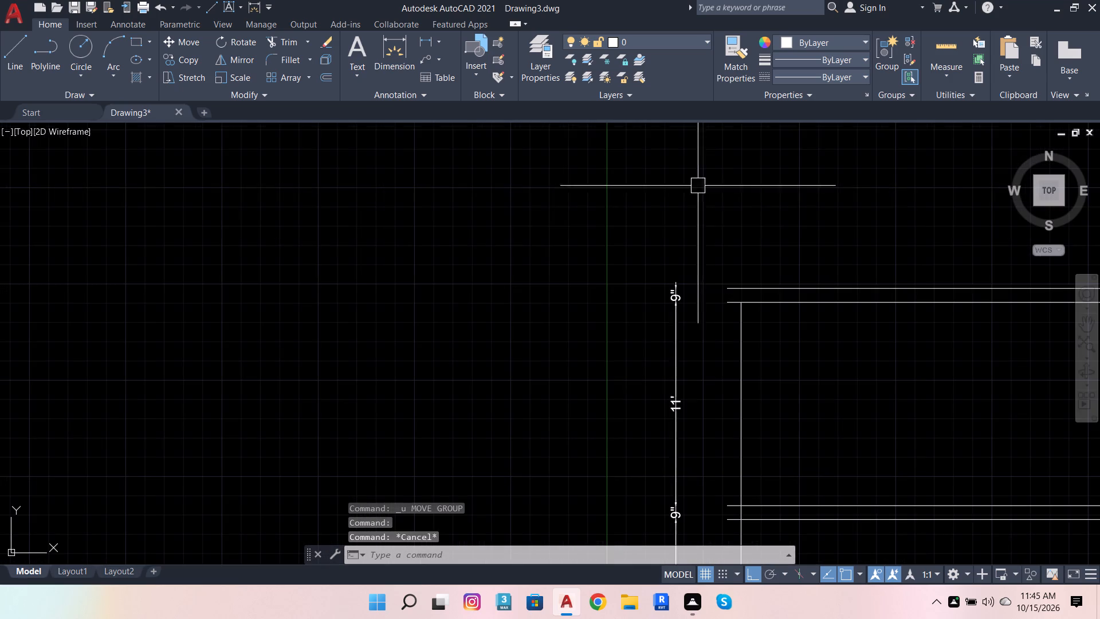
click(26, 49)
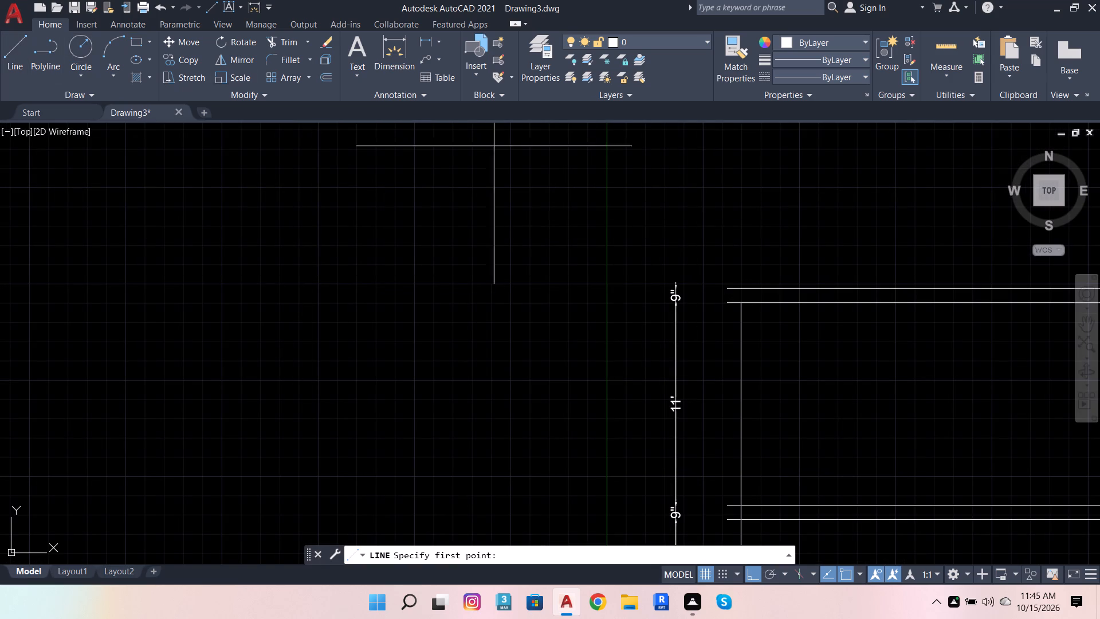
click(724, 292)
scroll(775, 253, down, 5)
scroll(771, 315, up, 3)
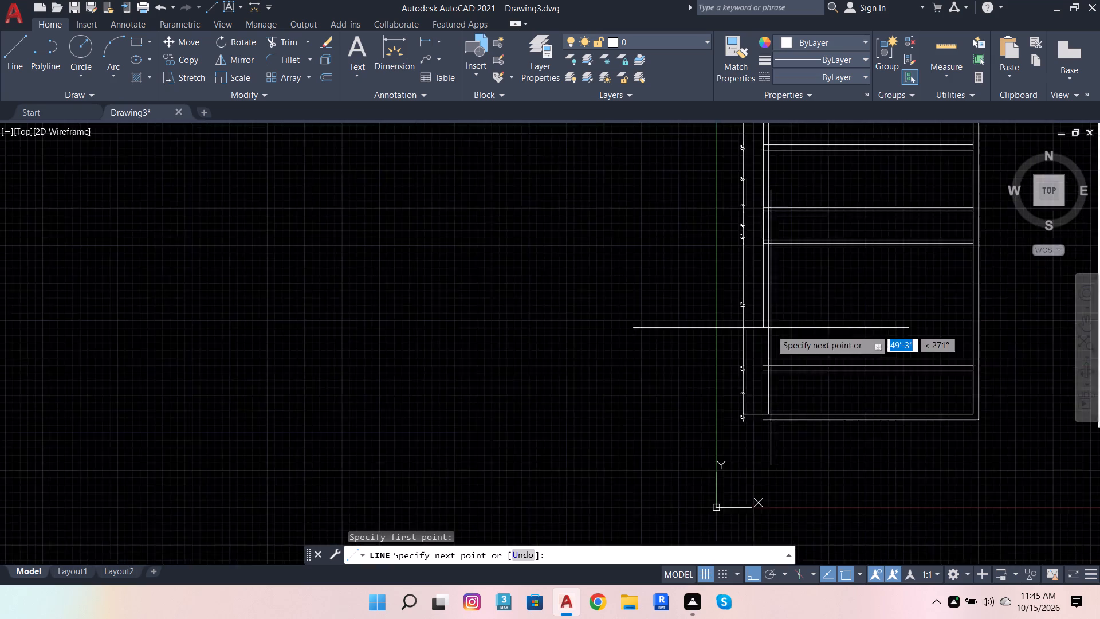
scroll(771, 329, up, 1)
scroll(758, 472, up, 4)
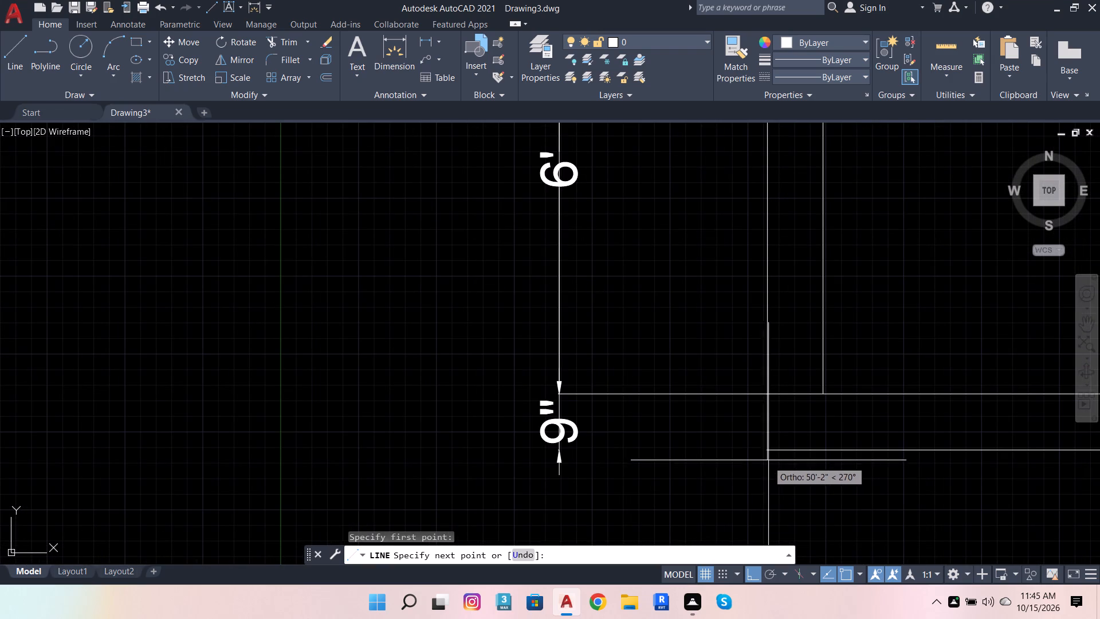
click(769, 460)
key(Escape)
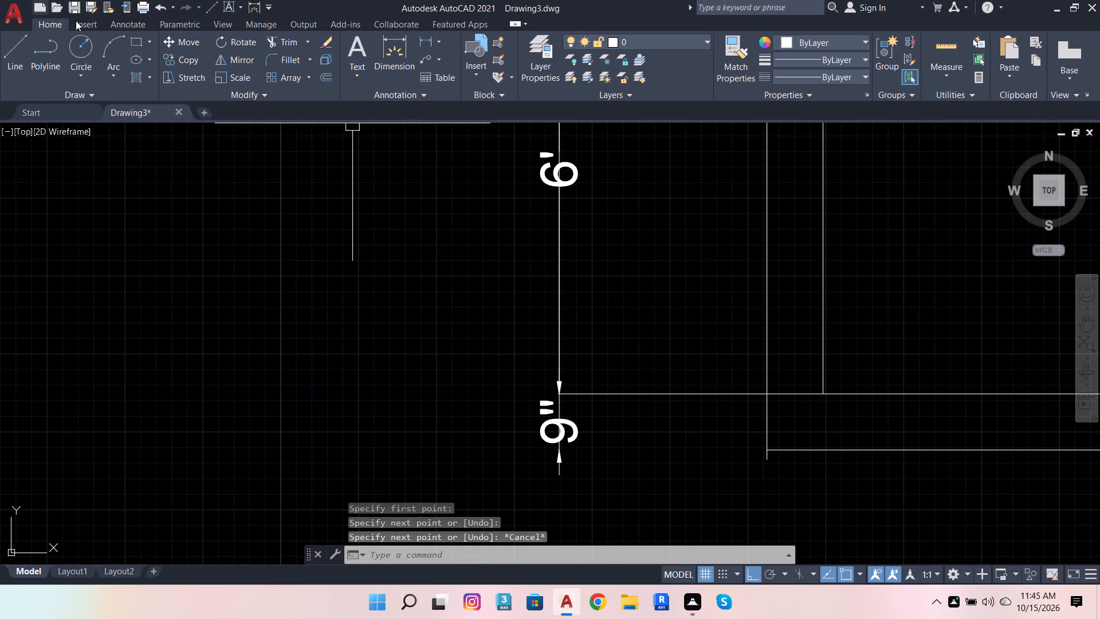
Trim the new outer west wall line where it overshoots the south wall's outer face.
click(290, 45)
scroll(764, 480, up, 2)
click(764, 430)
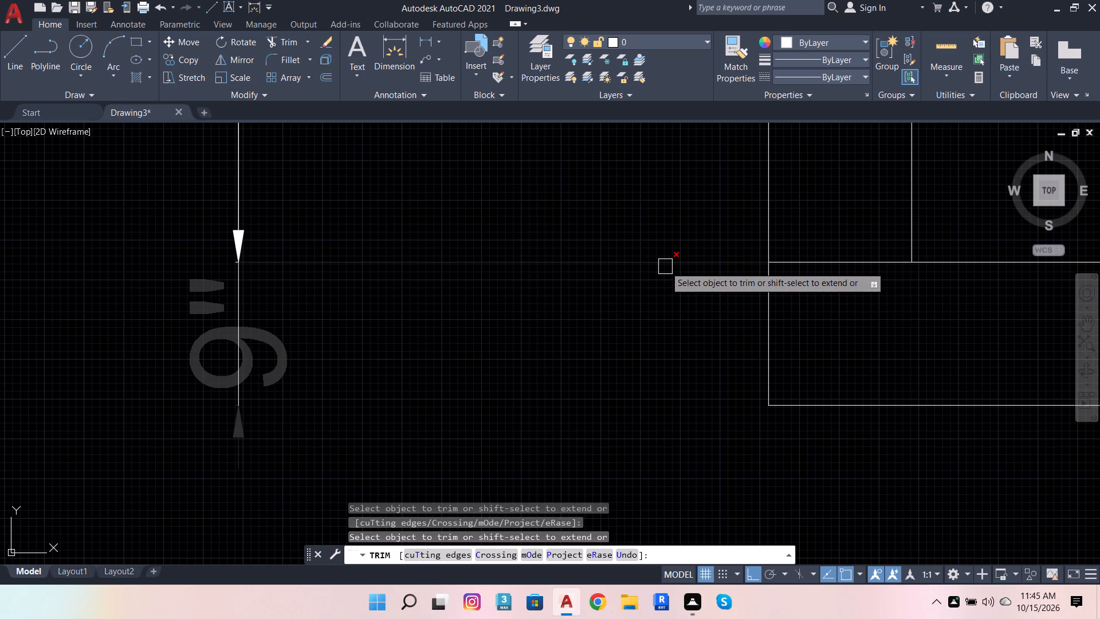
Trim away the old wall line left underneath the shifted west dimension chain, keeping the dimensions.
scroll(648, 387, down, 5)
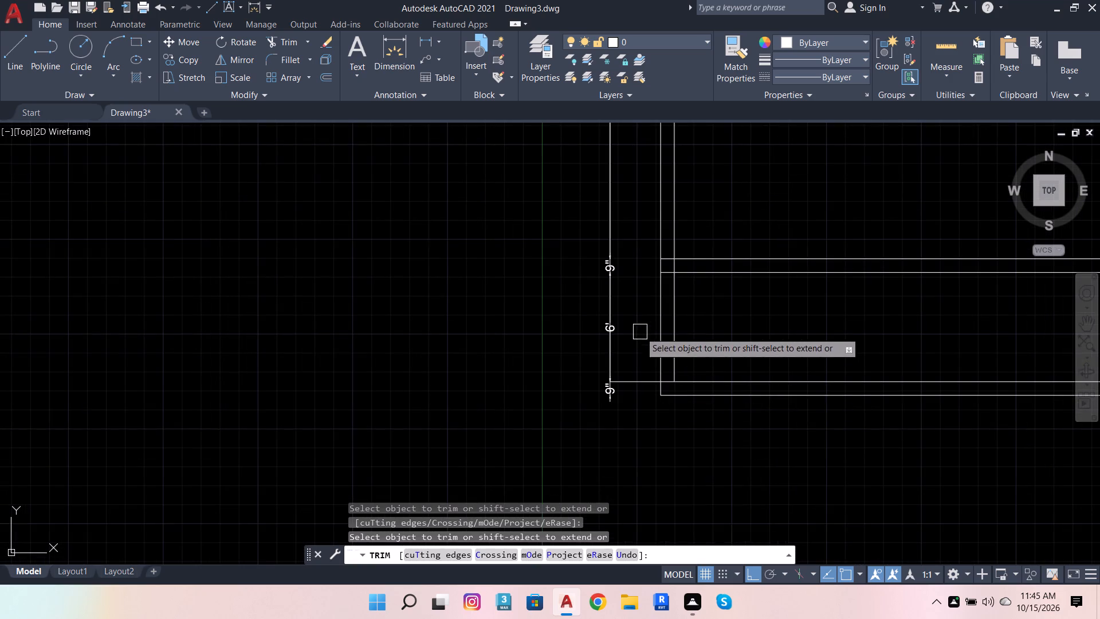
scroll(618, 300, up, 3)
click(586, 296)
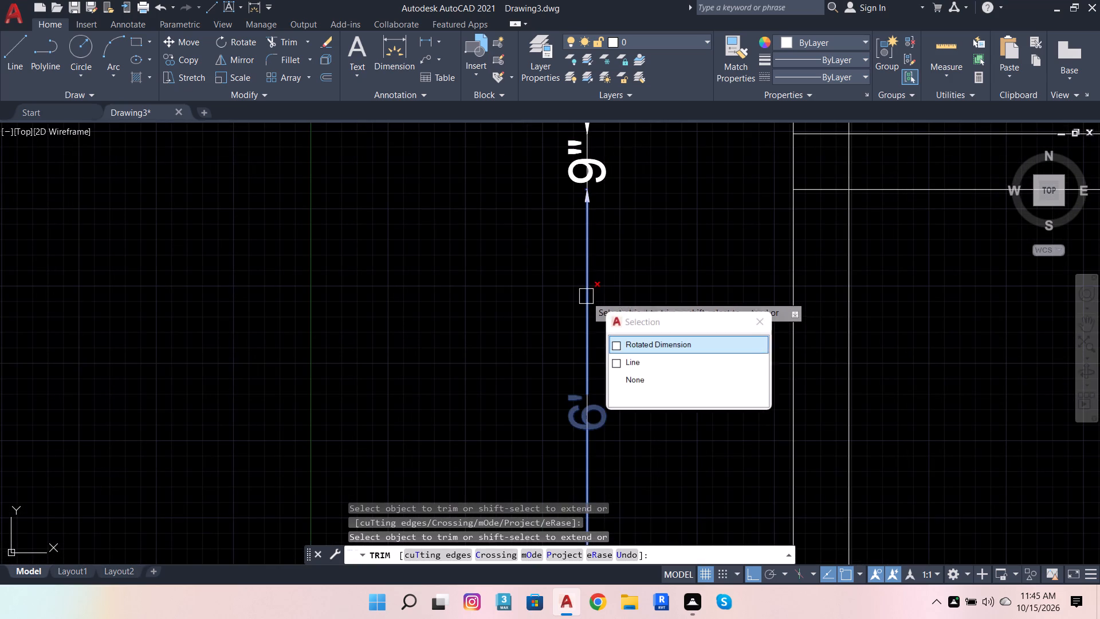
click(669, 358)
scroll(692, 356, down, 5)
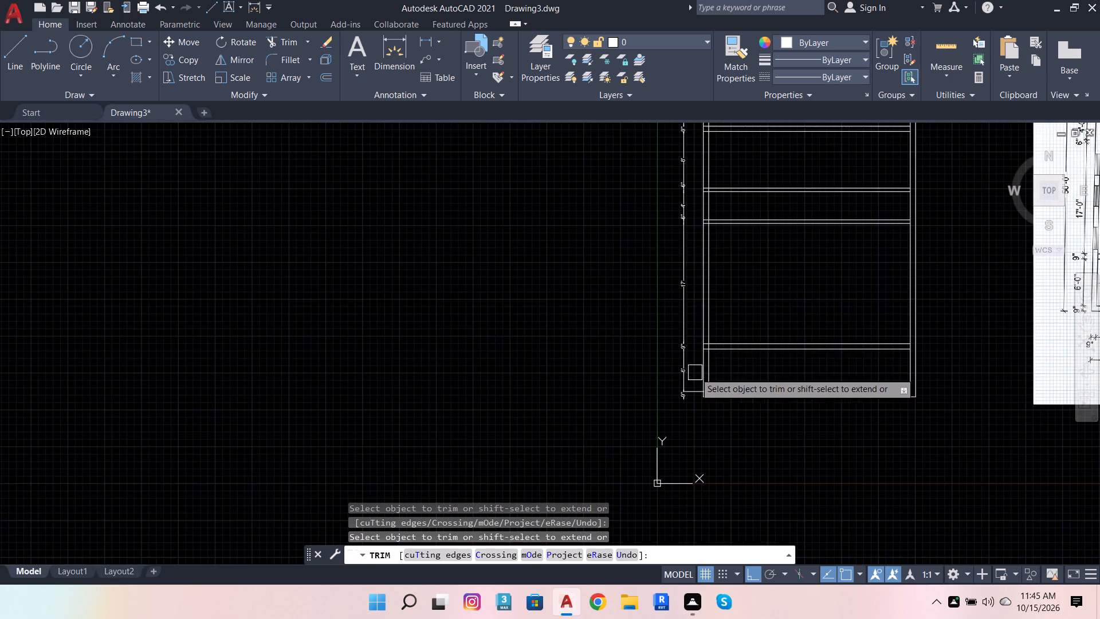
scroll(674, 225, up, 3)
scroll(721, 264, up, 1)
scroll(706, 350, down, 2)
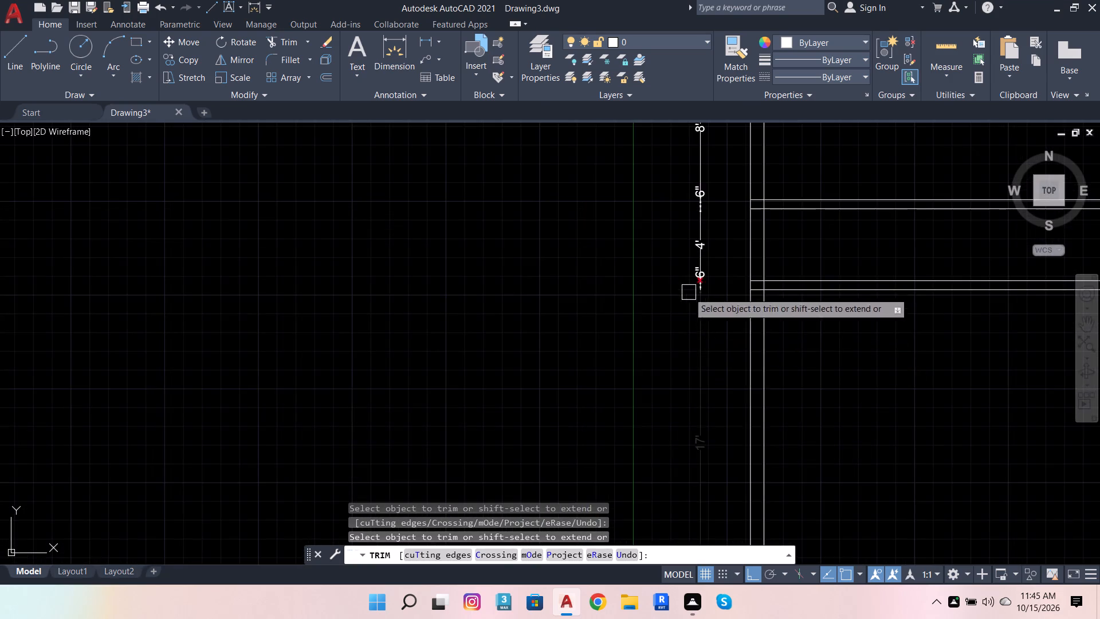
scroll(689, 255, up, 3)
scroll(740, 301, up, 2)
scroll(733, 378, down, 5)
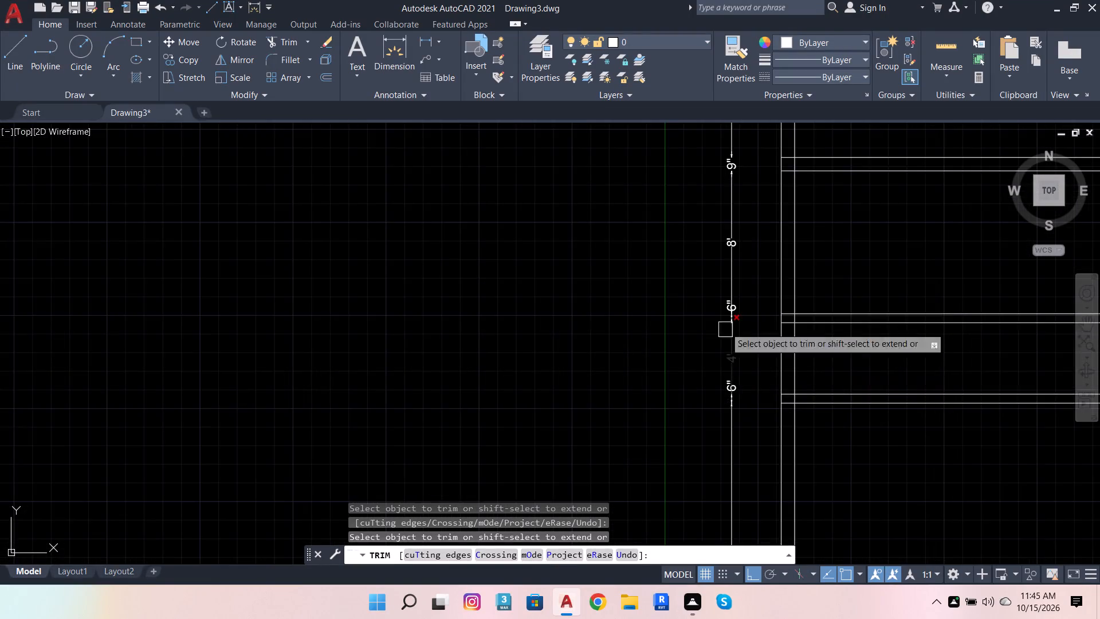
scroll(730, 268, up, 3)
scroll(749, 375, down, 4)
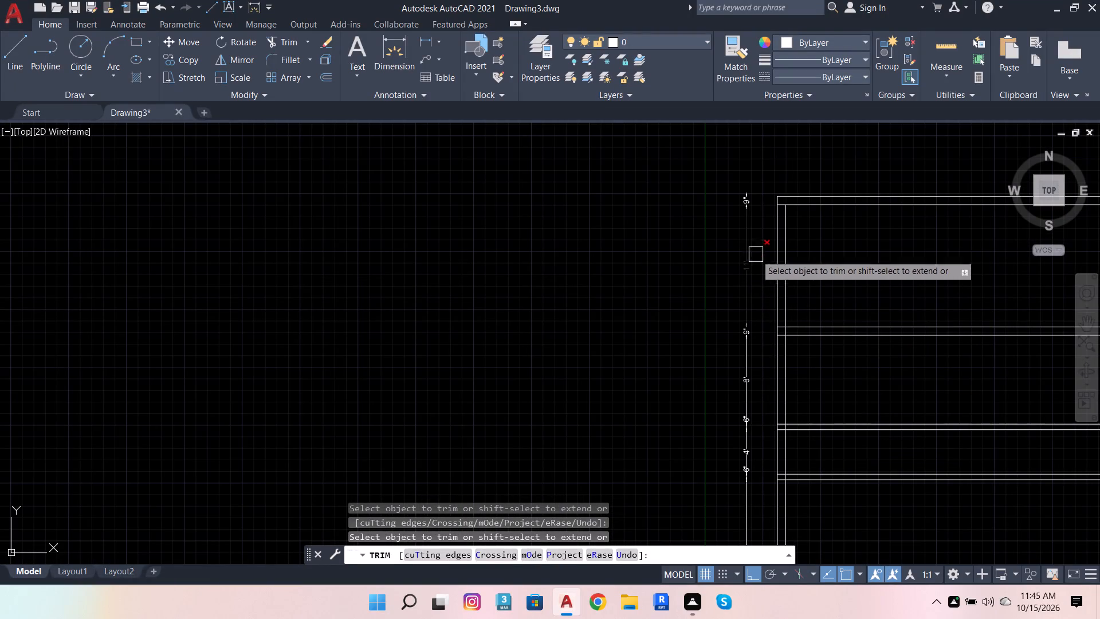
scroll(789, 189, up, 4)
click(747, 255)
Trim the west-wall junction of the 9" cross wall between the 11' and 8' spaces, opening the inner wall face.
scroll(830, 199, down, 4)
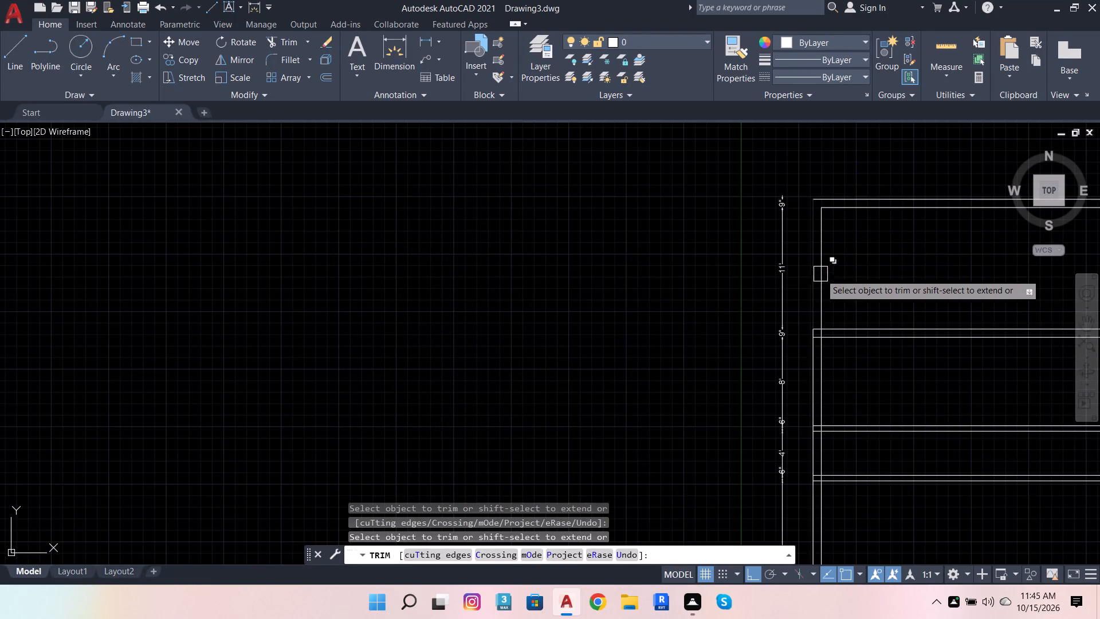
scroll(826, 313, up, 3)
click(784, 339)
click(792, 406)
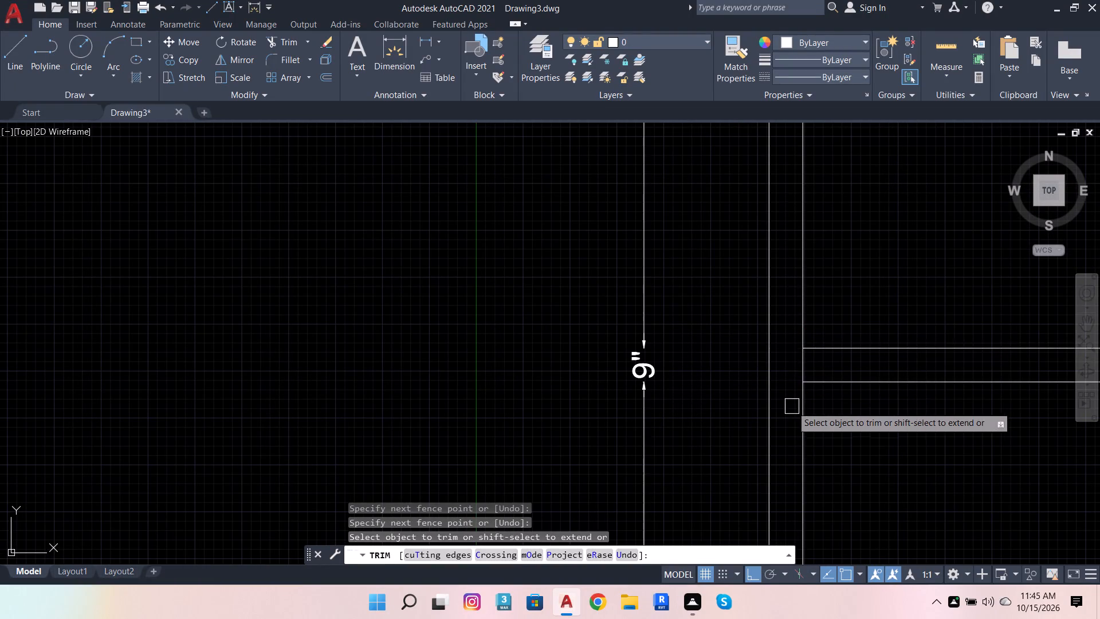
click(797, 362)
Trim the west-wall junction of the 6" cross wall between the 8' and 4' spaces, opening the inner wall face.
scroll(830, 330, down, 6)
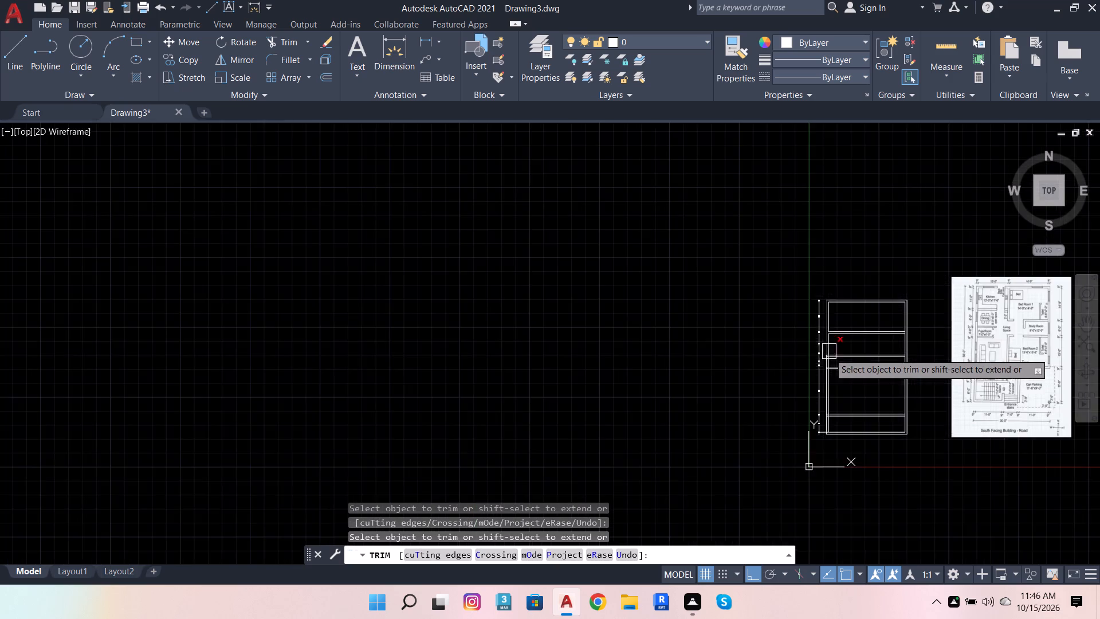
scroll(827, 362, up, 7)
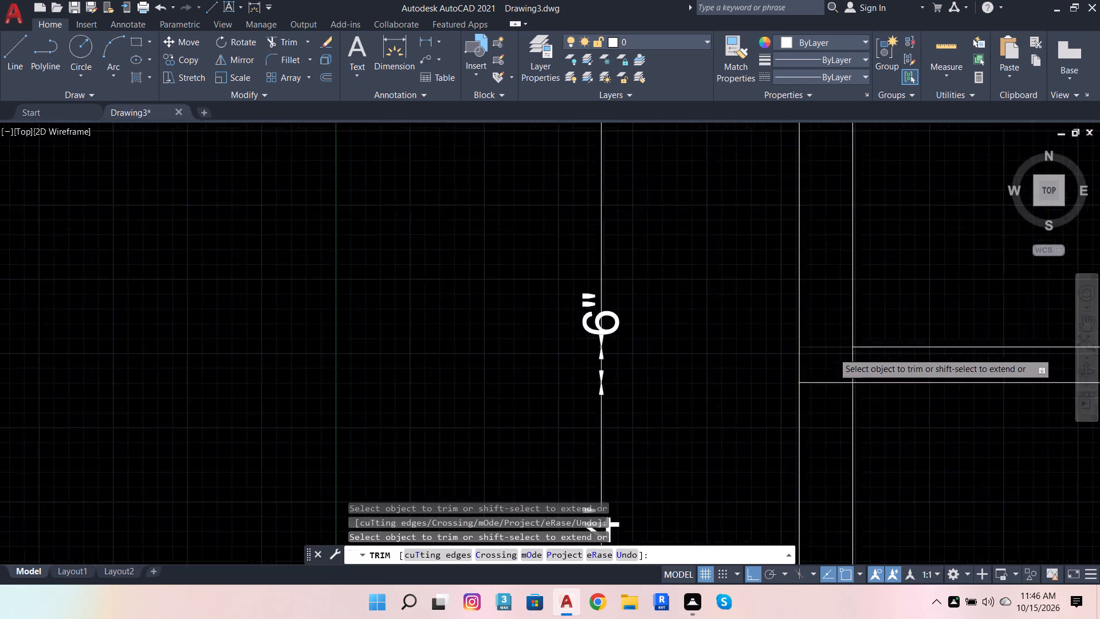
scroll(833, 352, up, 2)
drag(815, 320, 861, 446)
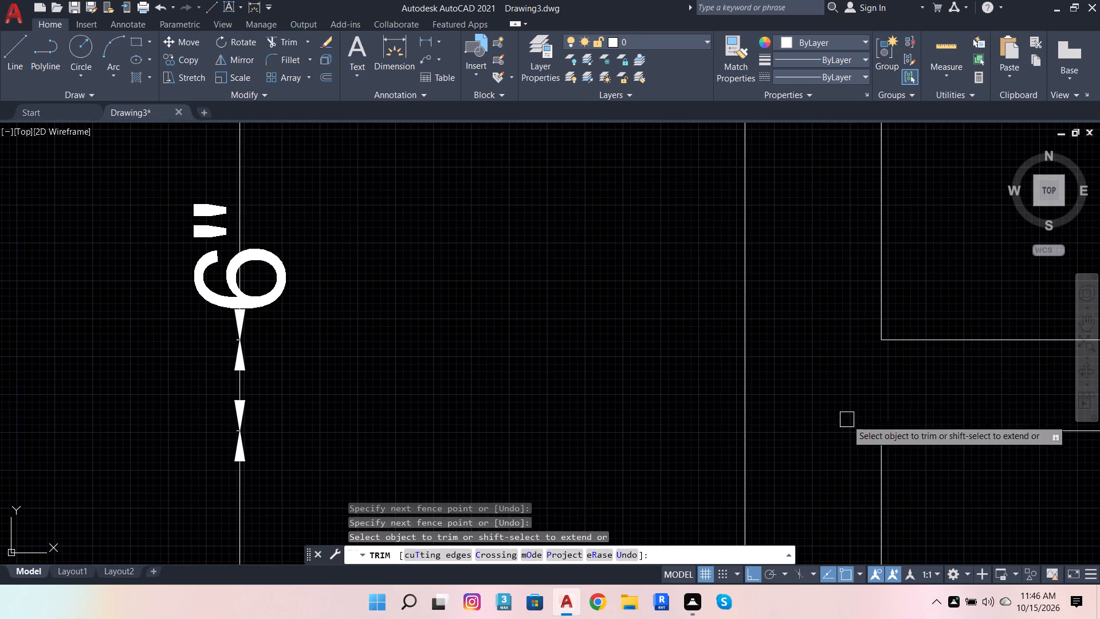
Trim the west-wall junction of the 6" cross wall between the 4' and 17' spaces, opening the inner wall face.
scroll(758, 403, down, 4)
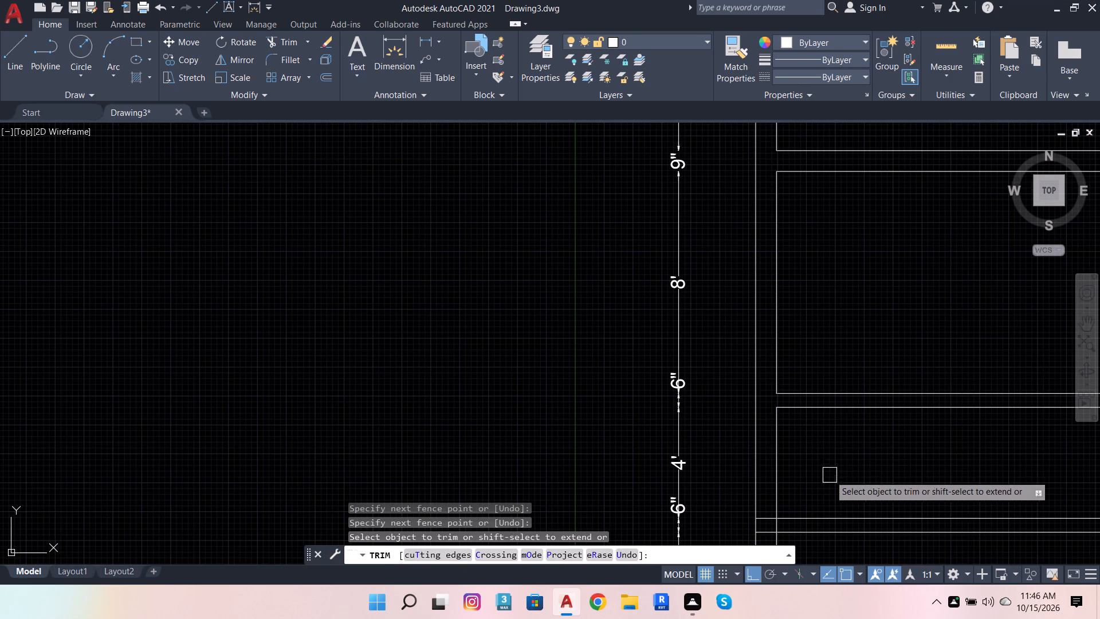
scroll(797, 457, down, 3)
scroll(789, 492, up, 4)
scroll(776, 366, up, 2)
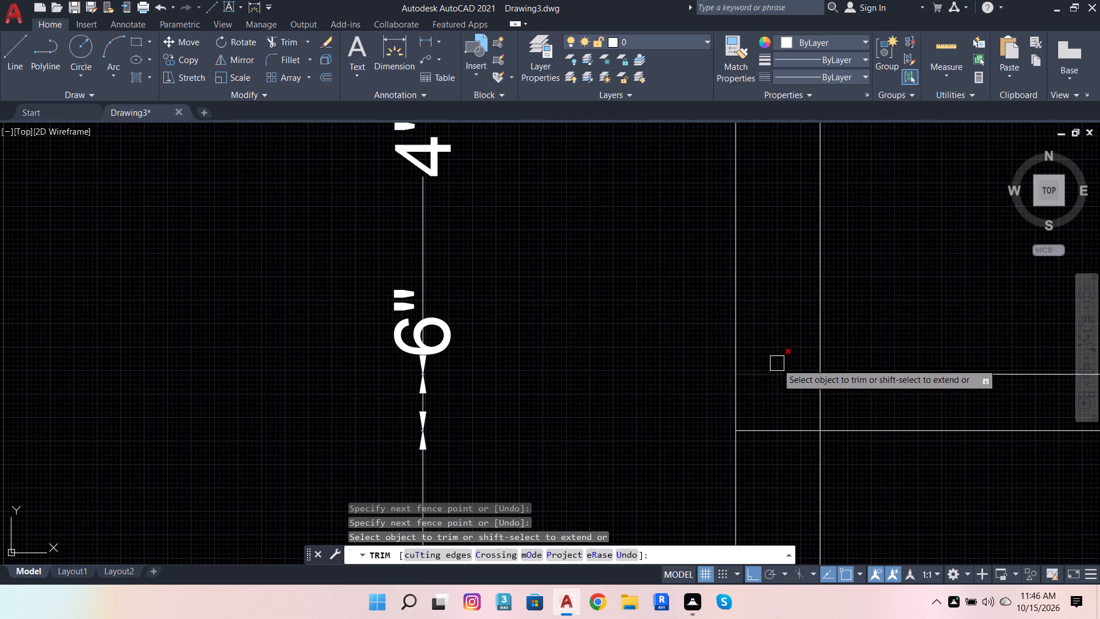
drag(774, 347, 788, 460)
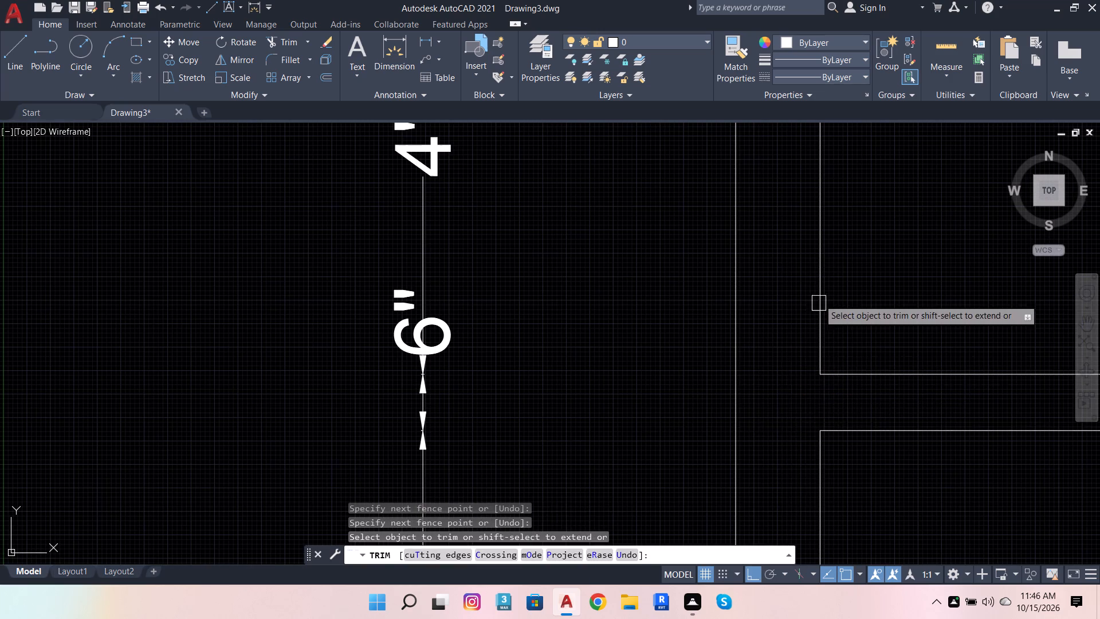
Trim the west-wall junction of the 9" cross wall between the 17' and 6' spaces, opening the inner wall face.
scroll(815, 284, down, 4)
scroll(730, 322, down, 3)
scroll(749, 406, up, 4)
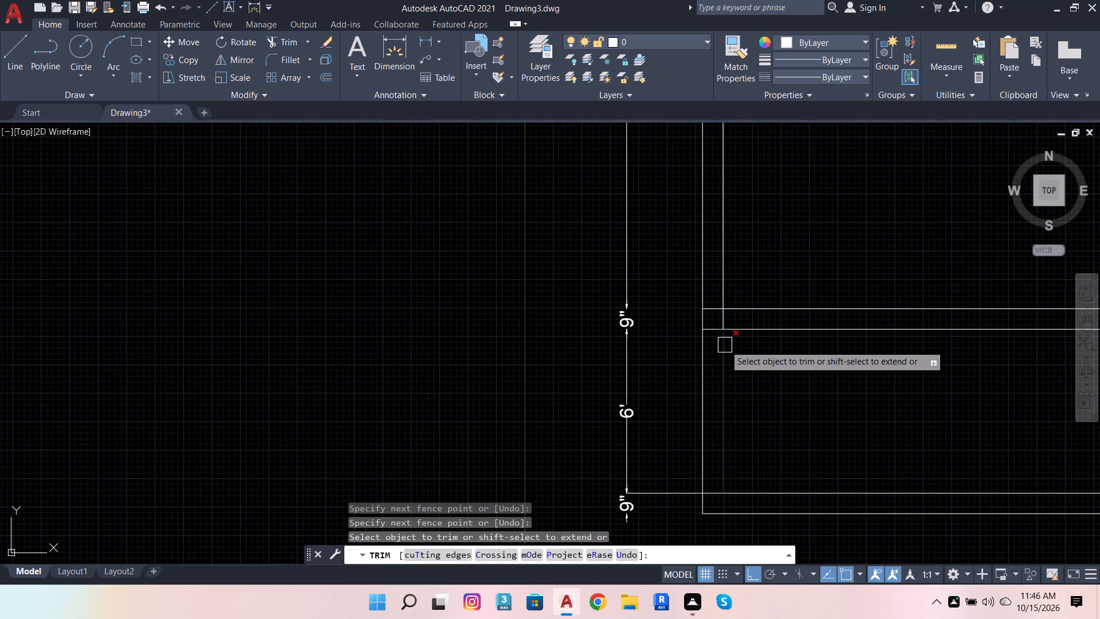
scroll(725, 325, up, 2)
drag(692, 266, 718, 330)
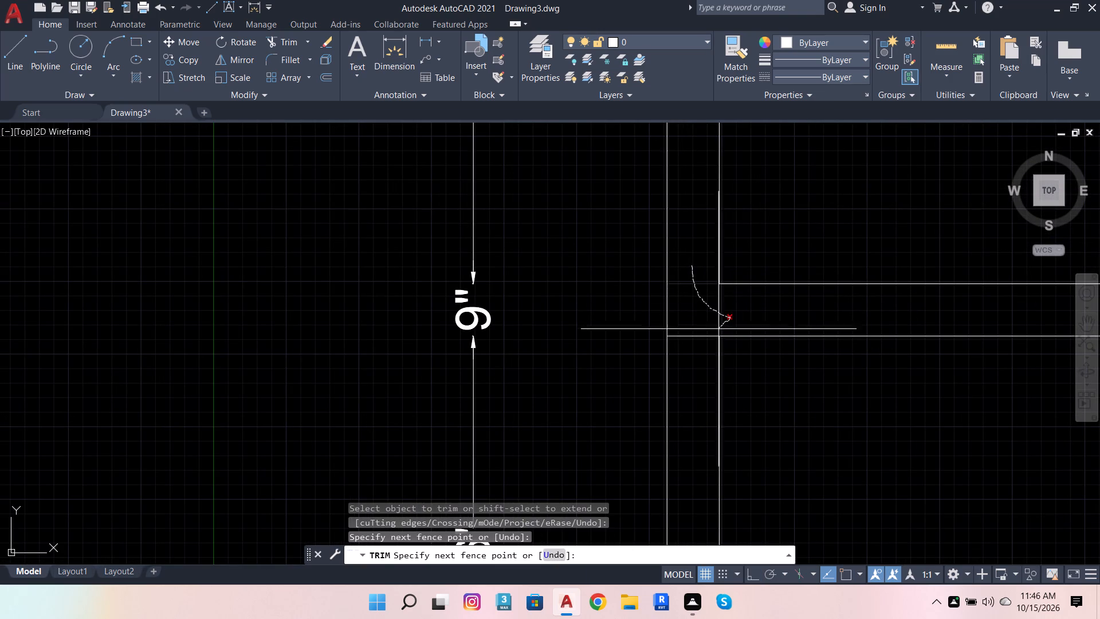
drag(718, 330, 699, 354)
Trim the south wall's inner line between the outer and inner faces of the west wall.
scroll(745, 307, down, 4)
scroll(727, 374, up, 4)
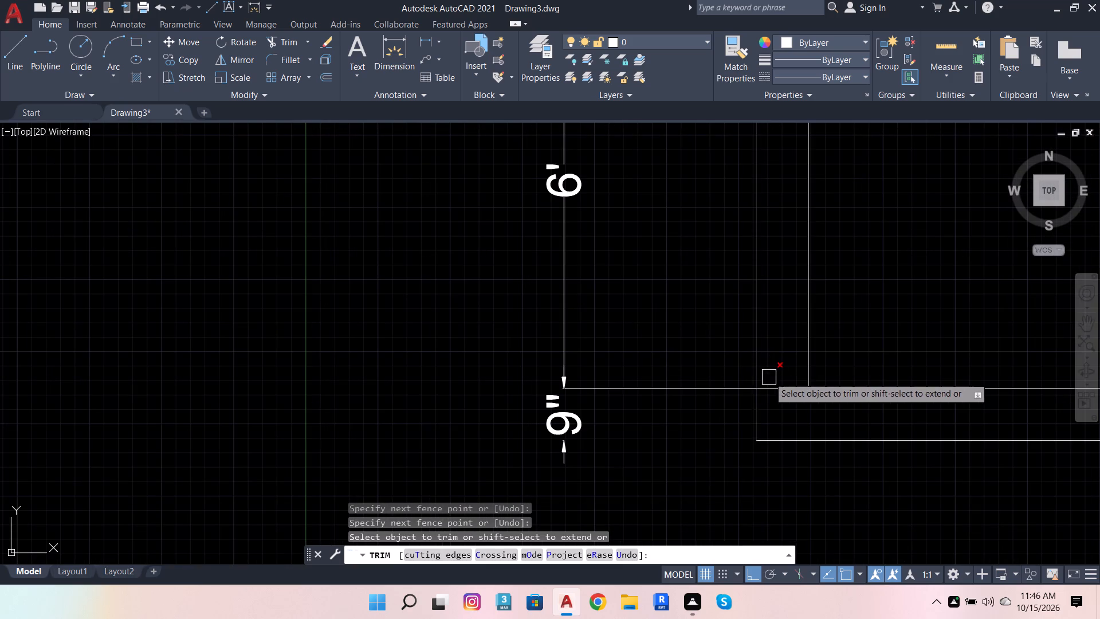
click(775, 389)
scroll(616, 437, down, 5)
key(Escape)
key(Escape)
key(Escape)
key(Escape)
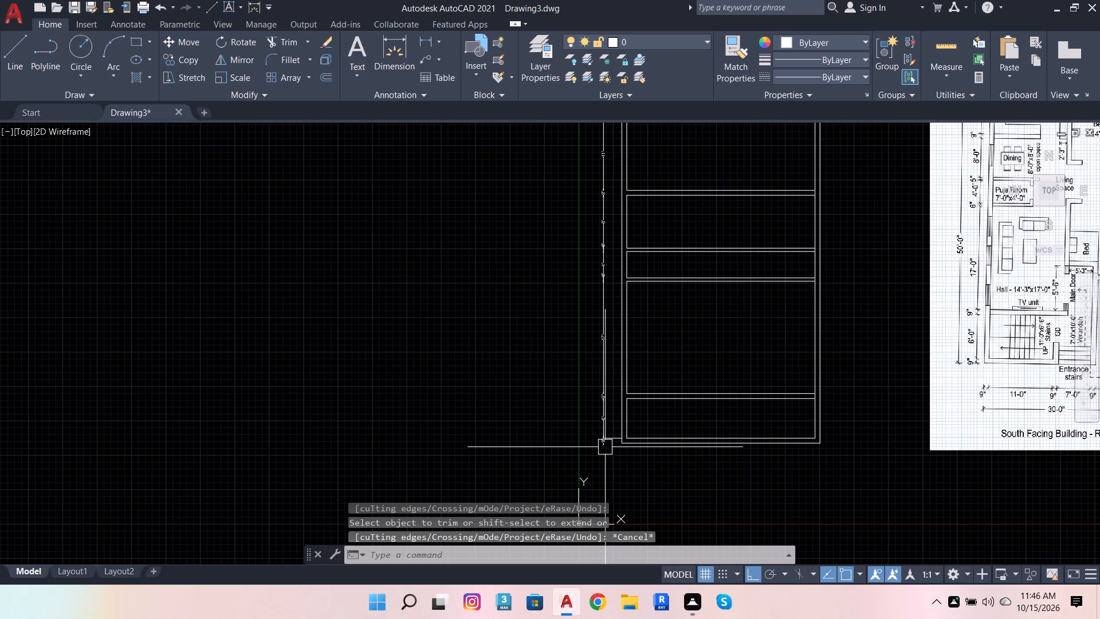
Draw a short vertical line from the inner northwest wall corner up past the north wall's outer face.
scroll(671, 546, down, 1)
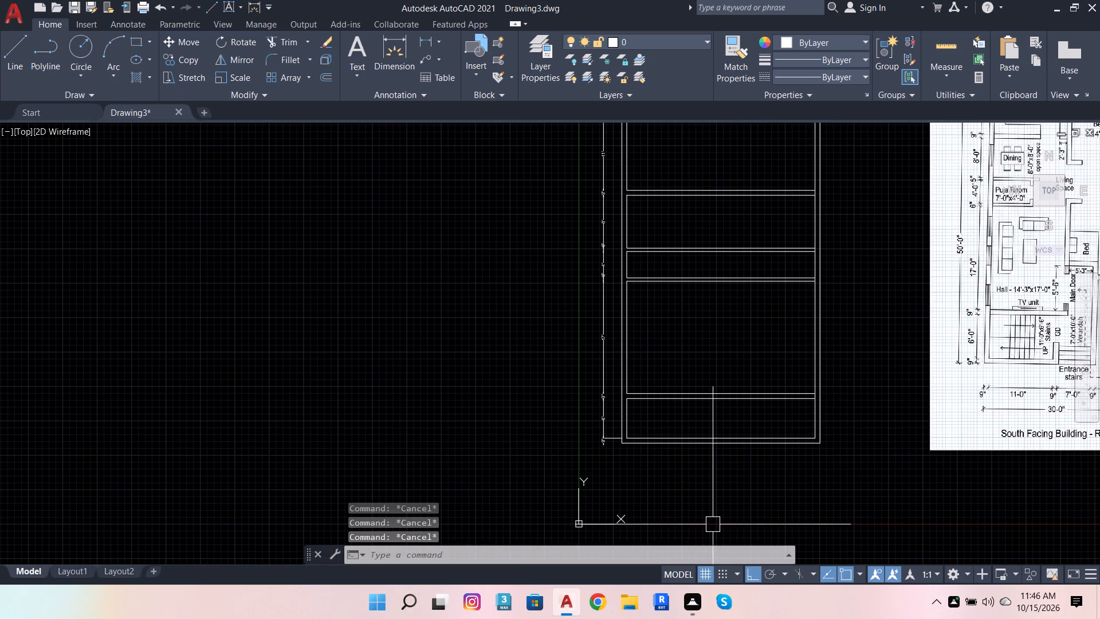
scroll(713, 524, down, 1)
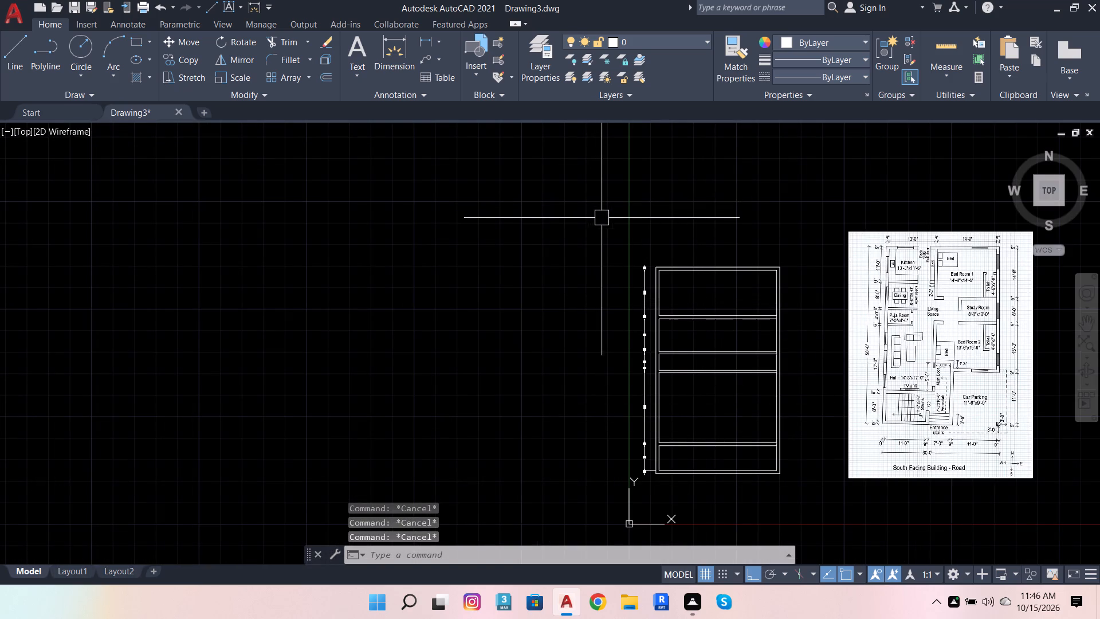
scroll(1009, 241, up, 2)
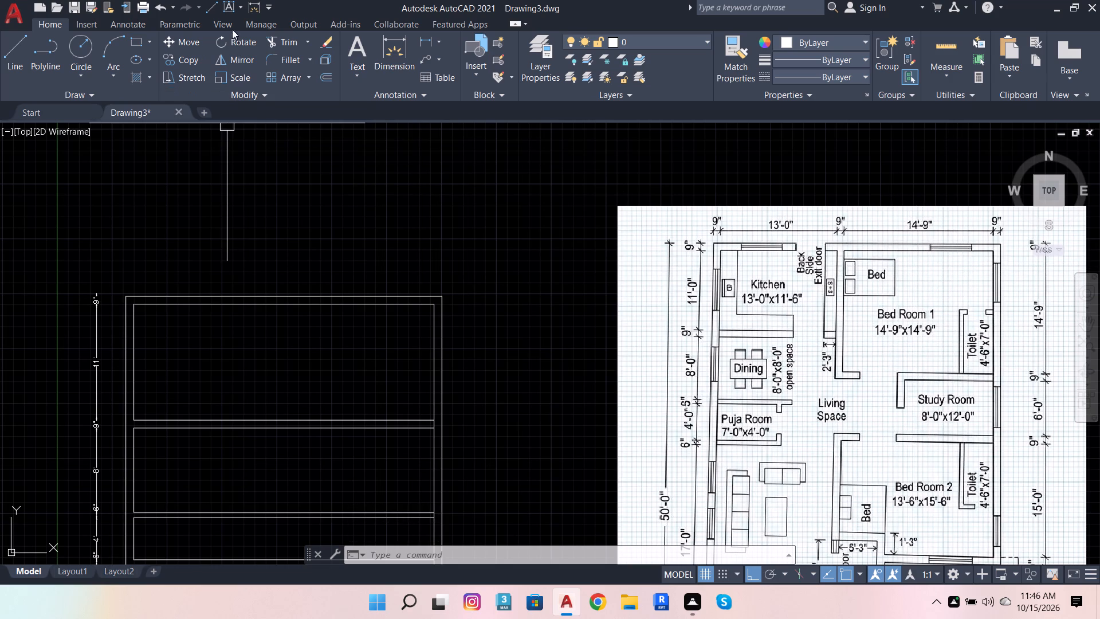
click(5, 52)
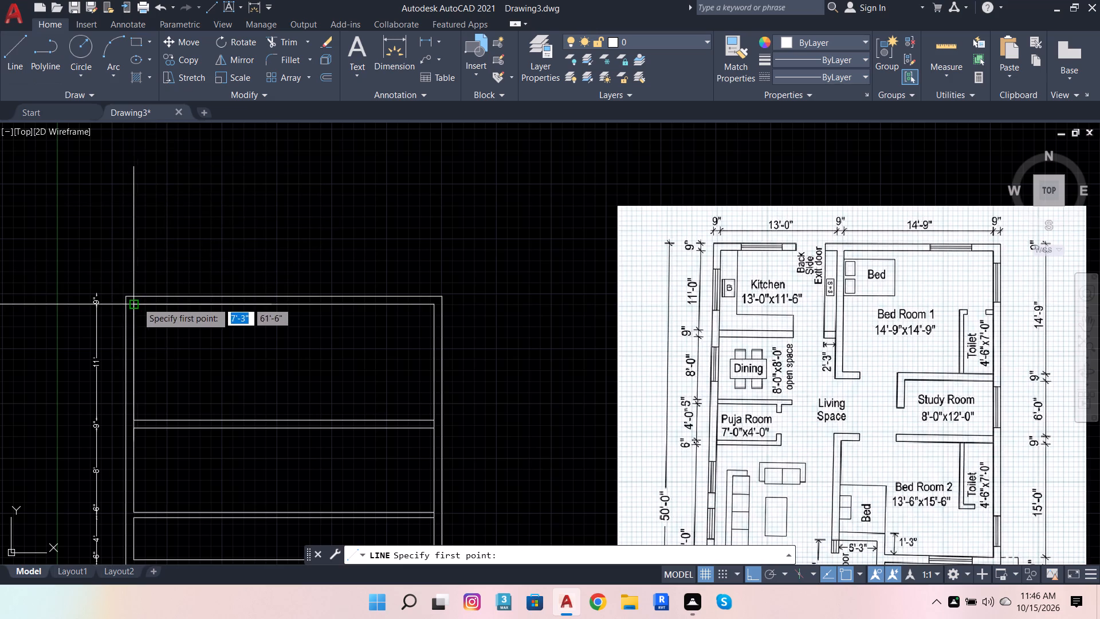
scroll(137, 284, up, 2)
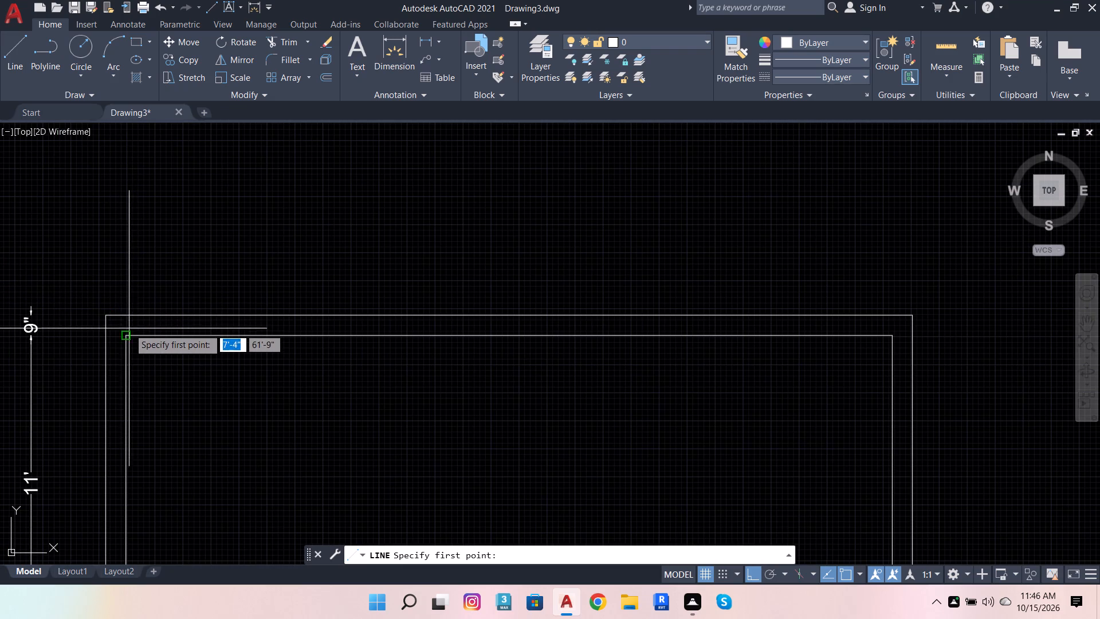
click(126, 334)
click(133, 281)
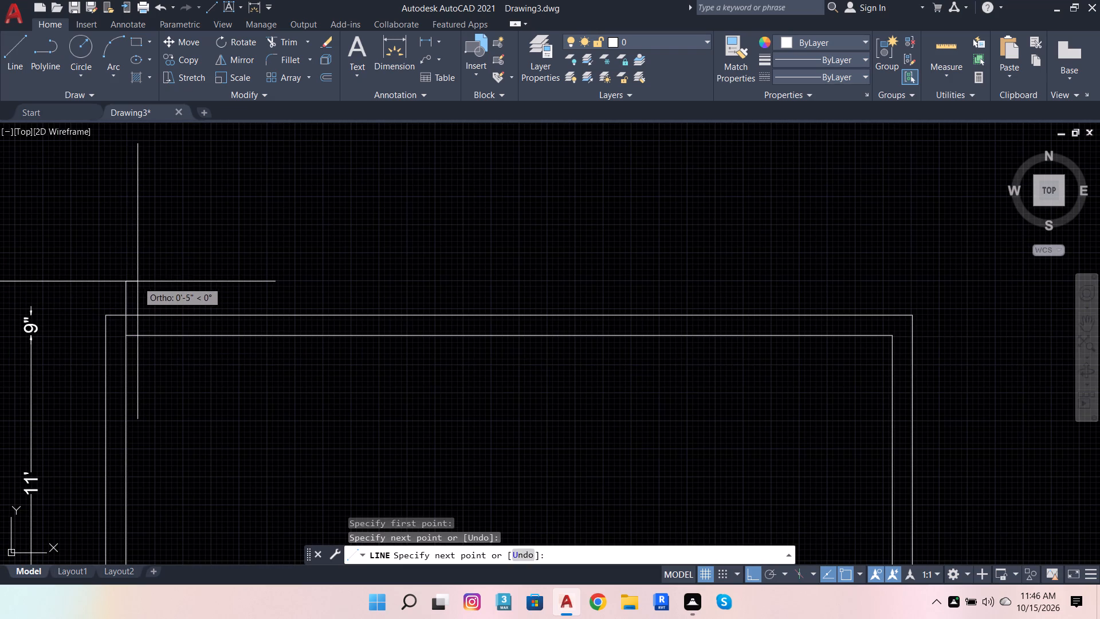
key(space)
Draw a long vertical line along the west wall's inner face, from the short line's upper end down past the south wall.
key(space)
click(123, 280)
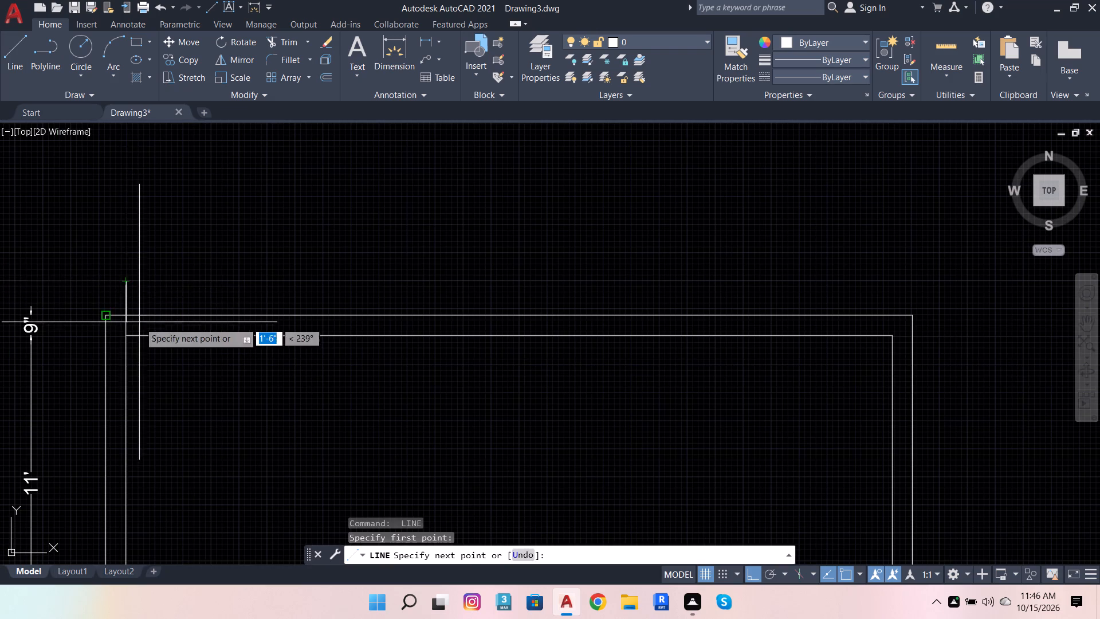
scroll(137, 332, down, 7)
scroll(213, 297, down, 3)
scroll(192, 315, up, 4)
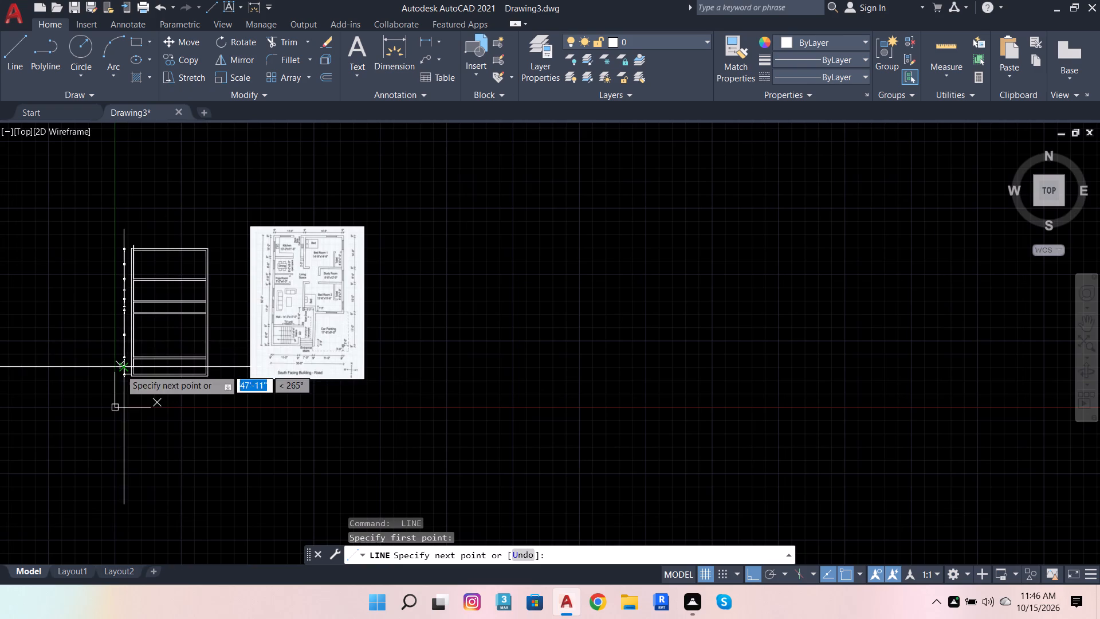
scroll(121, 371, up, 5)
click(159, 422)
key(space)
click(190, 415)
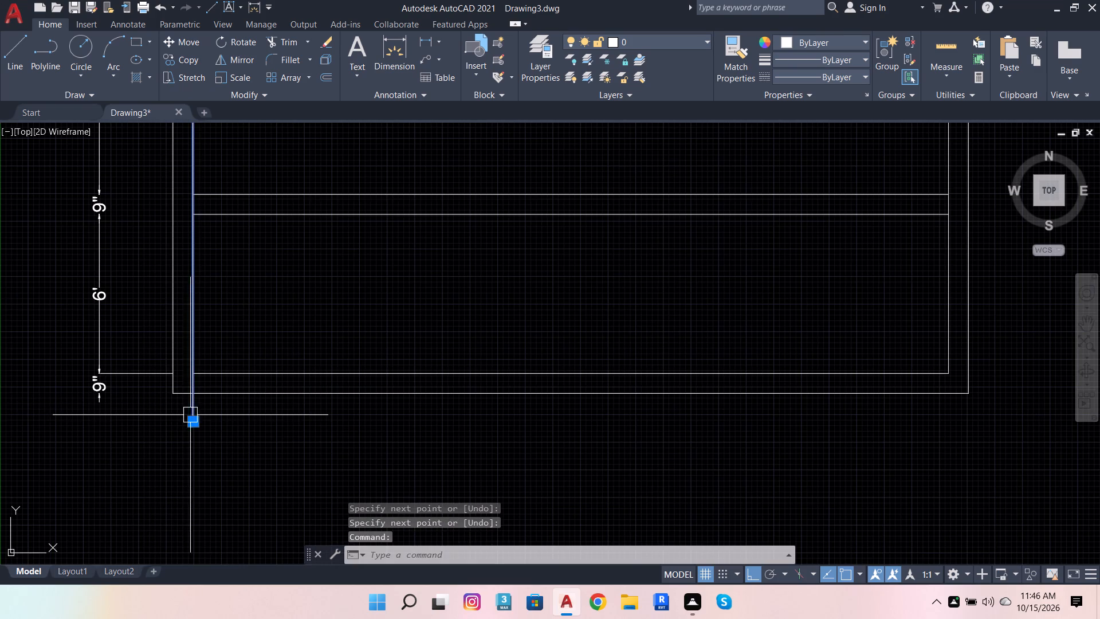
scroll(397, 267, down, 5)
scroll(357, 185, up, 2)
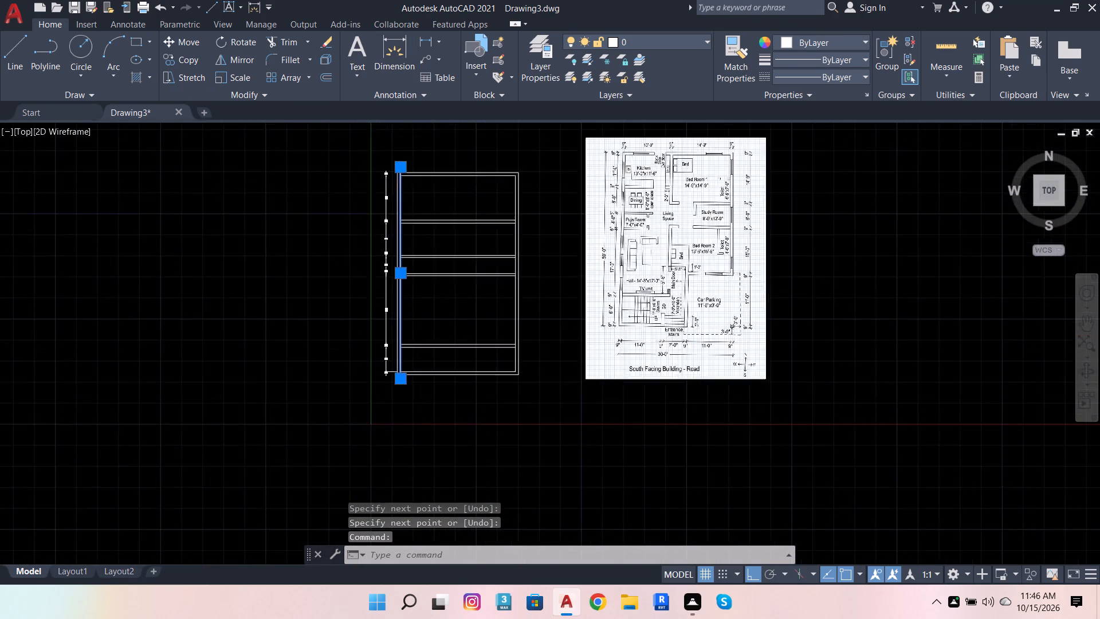
scroll(369, 180, up, 1)
scroll(453, 145, up, 2)
key(Escape)
Delete the short helper line at the inner northwest corner.
scroll(425, 154, up, 1)
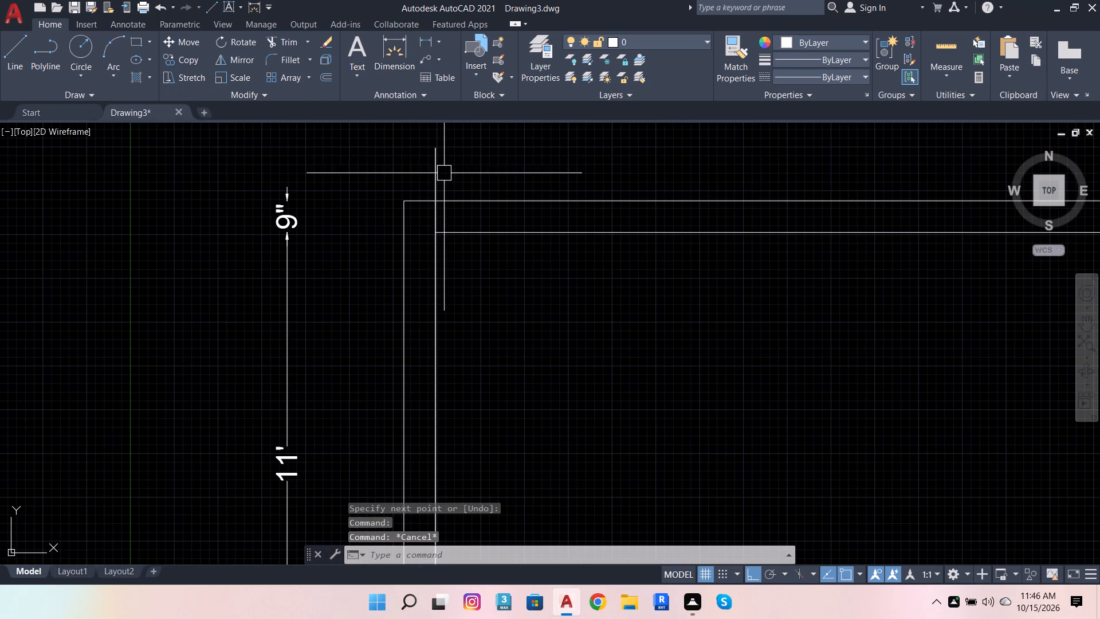
click(435, 171)
click(474, 240)
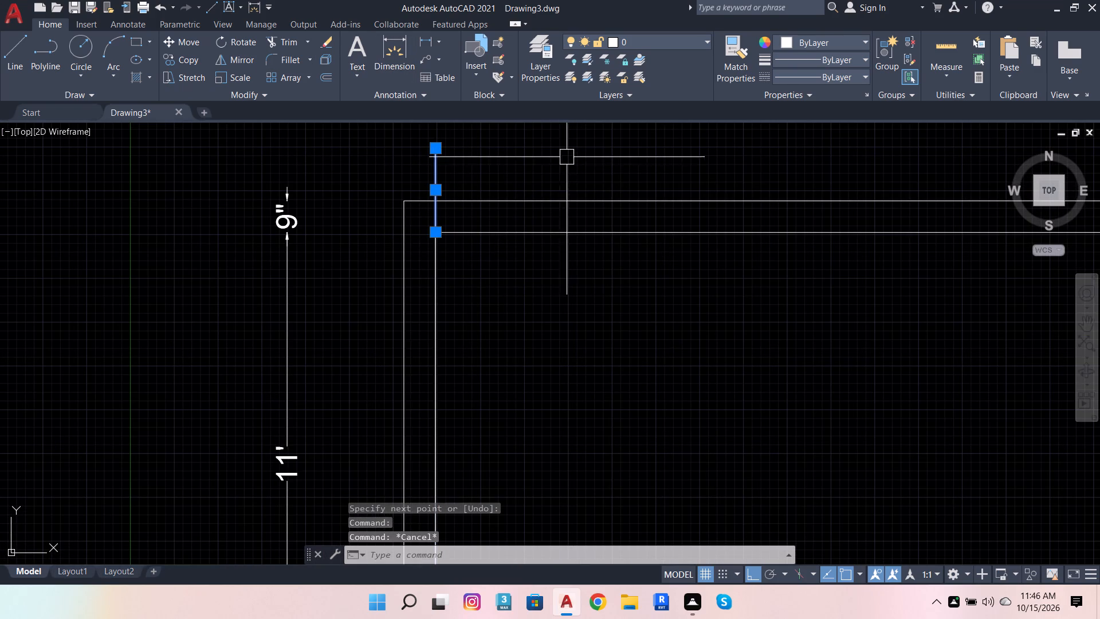
key(Delete)
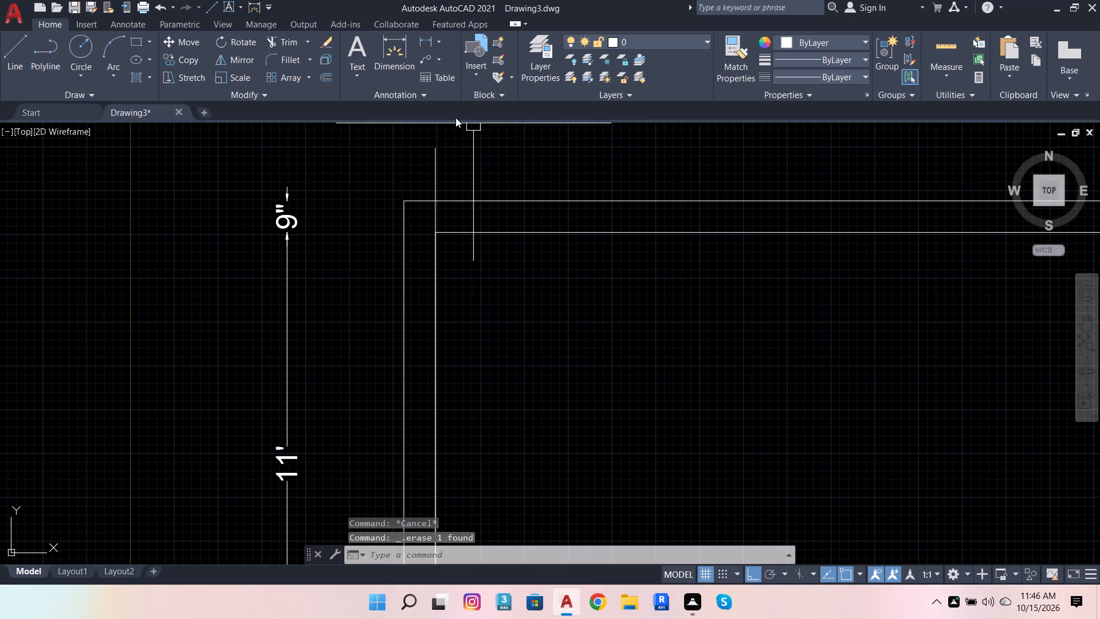
Offset the long vertical line along the west wall's inner face 13' to the east.
click(436, 150)
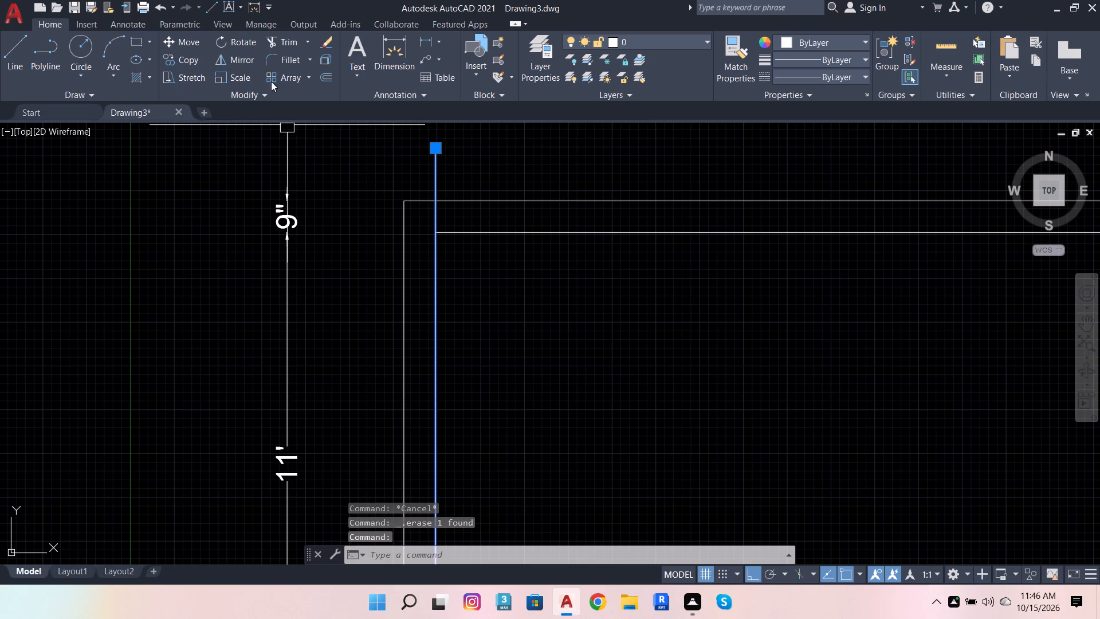
click(329, 75)
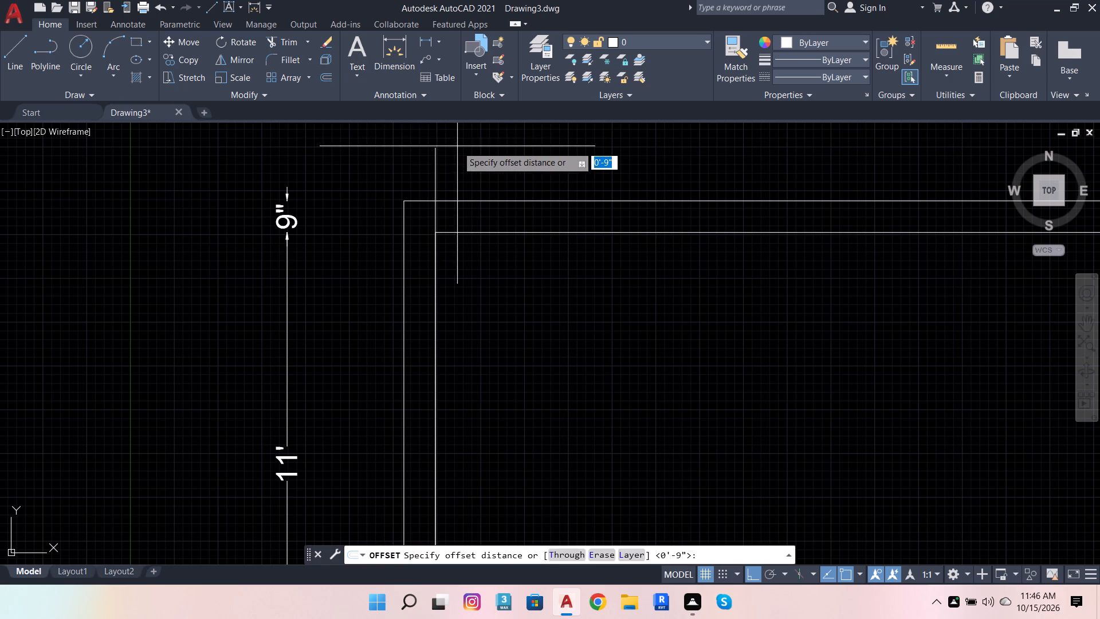
click(434, 144)
scroll(285, 221, down, 4)
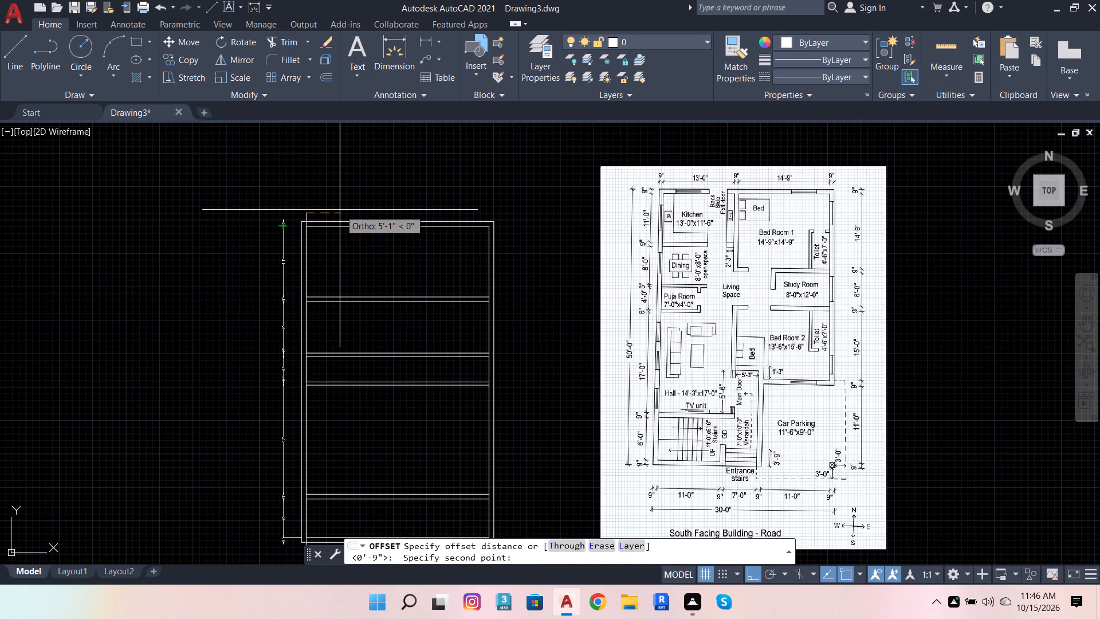
scroll(340, 210, up, 1)
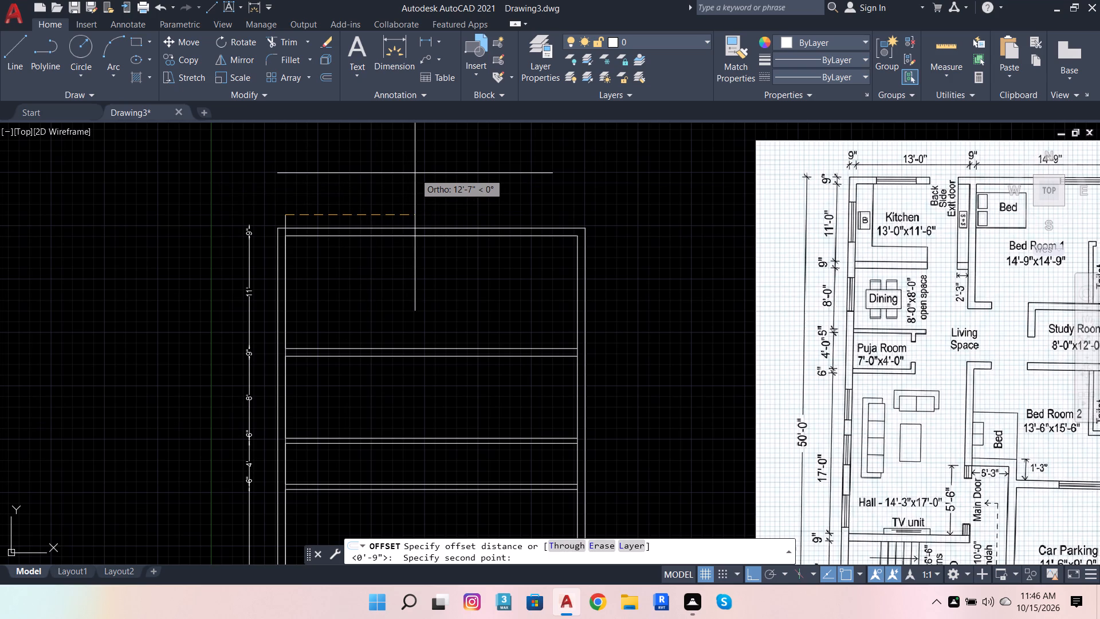
text(13')
key(Return)
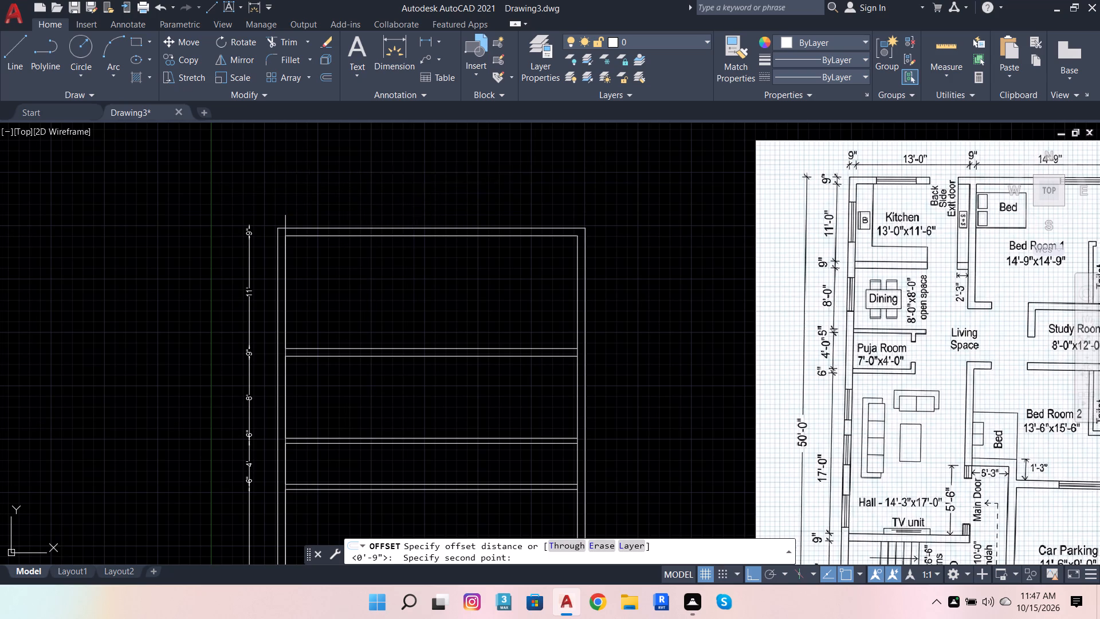
click(415, 173)
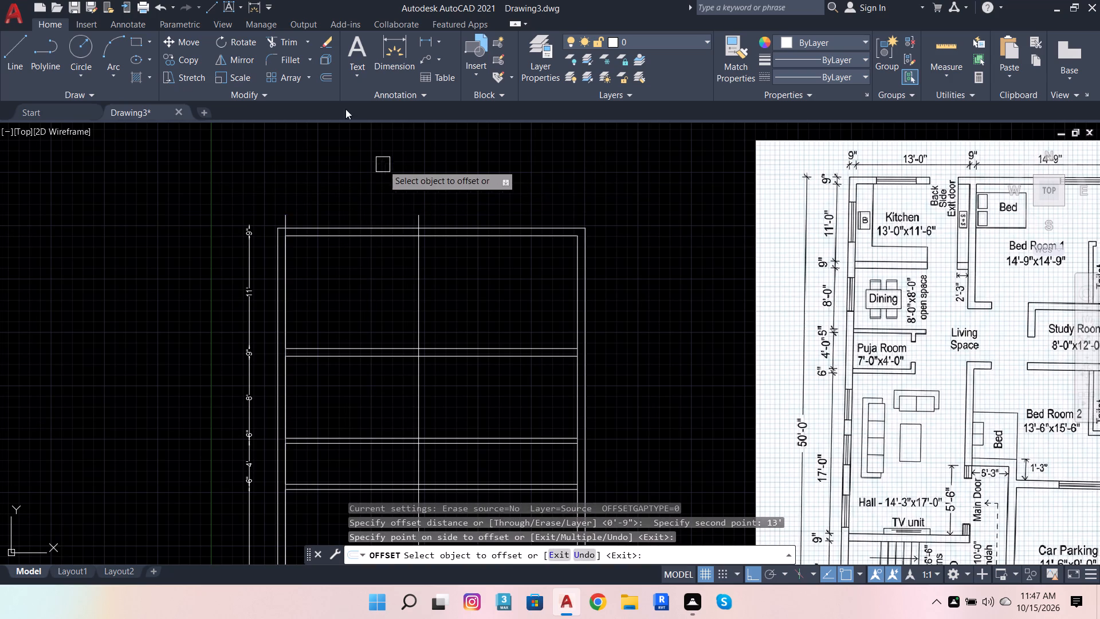
Start another offset for the next vertical wall line.
click(335, 75)
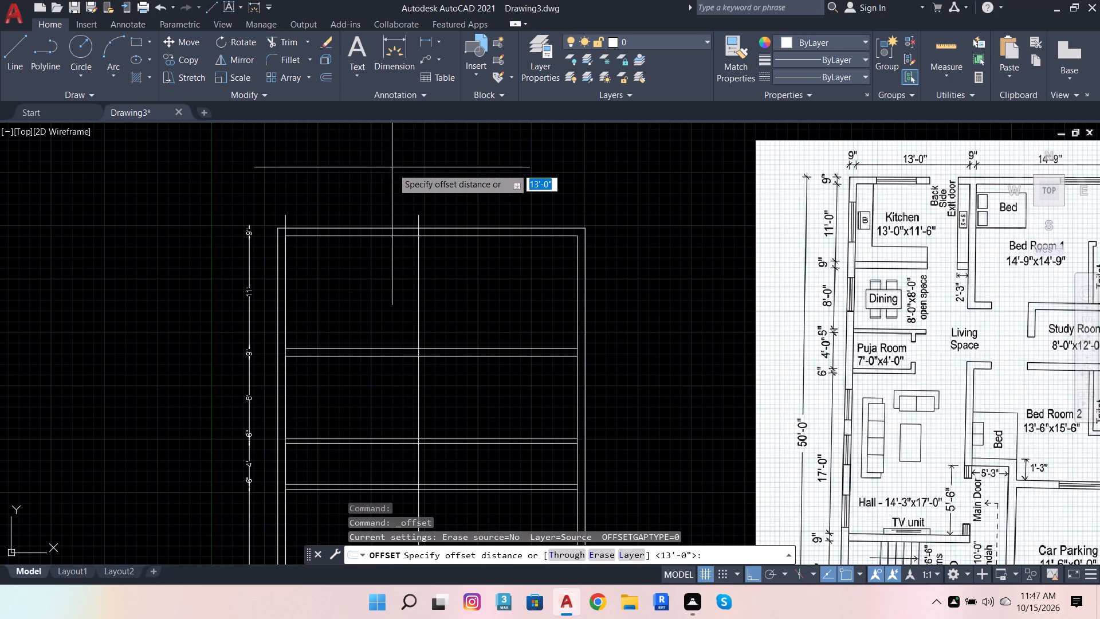
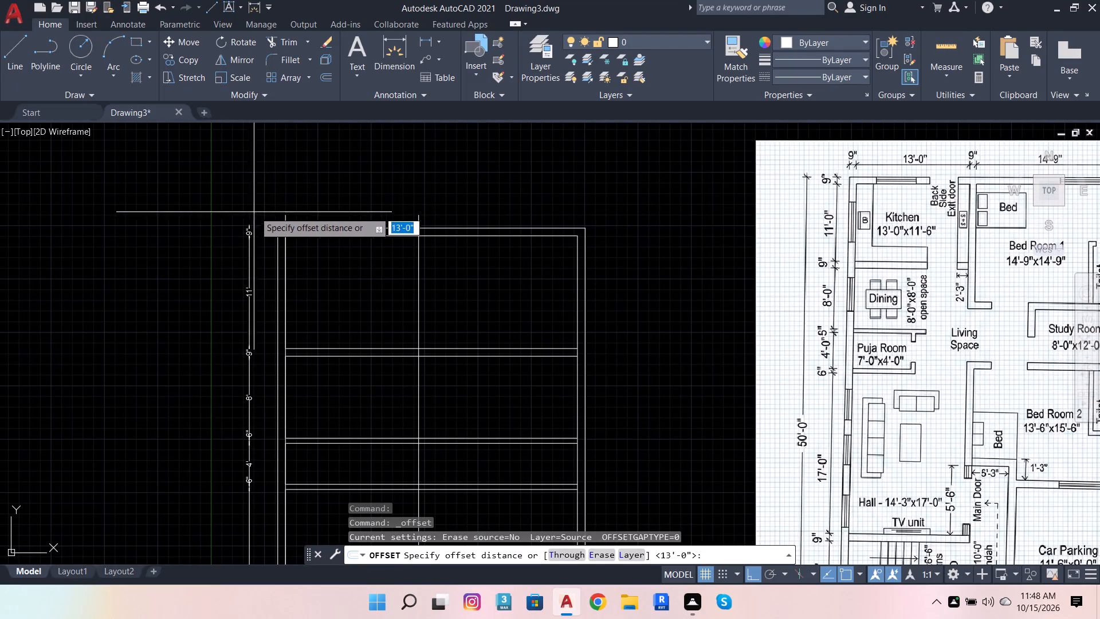
Offset the vertical line 13' from the west wall's inner face by 9" to the east.
click(415, 212)
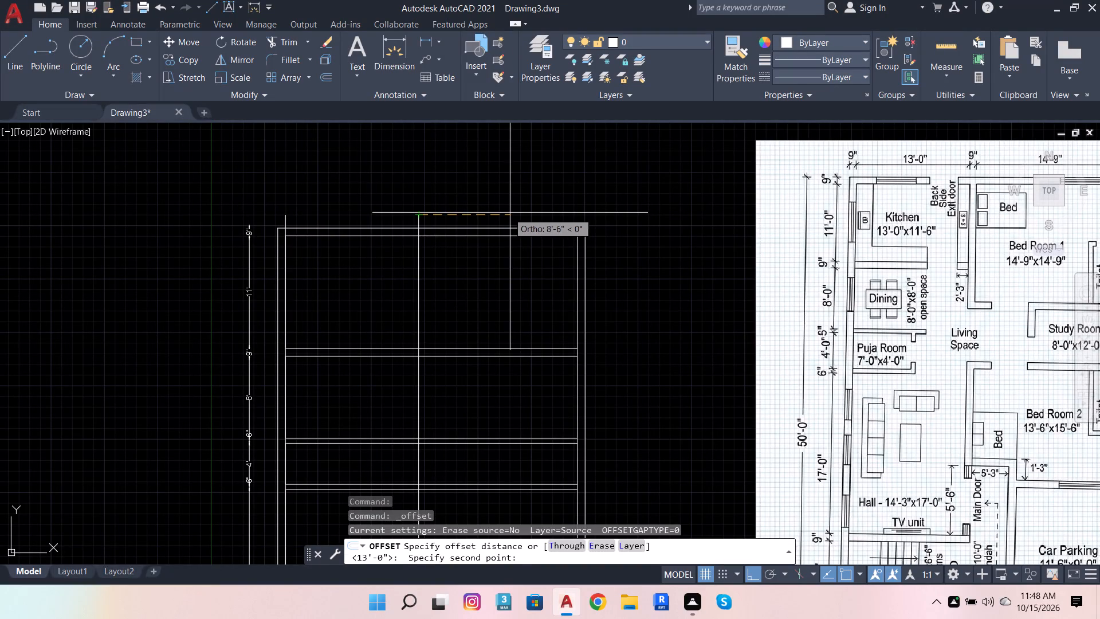
key(9)
key(Return)
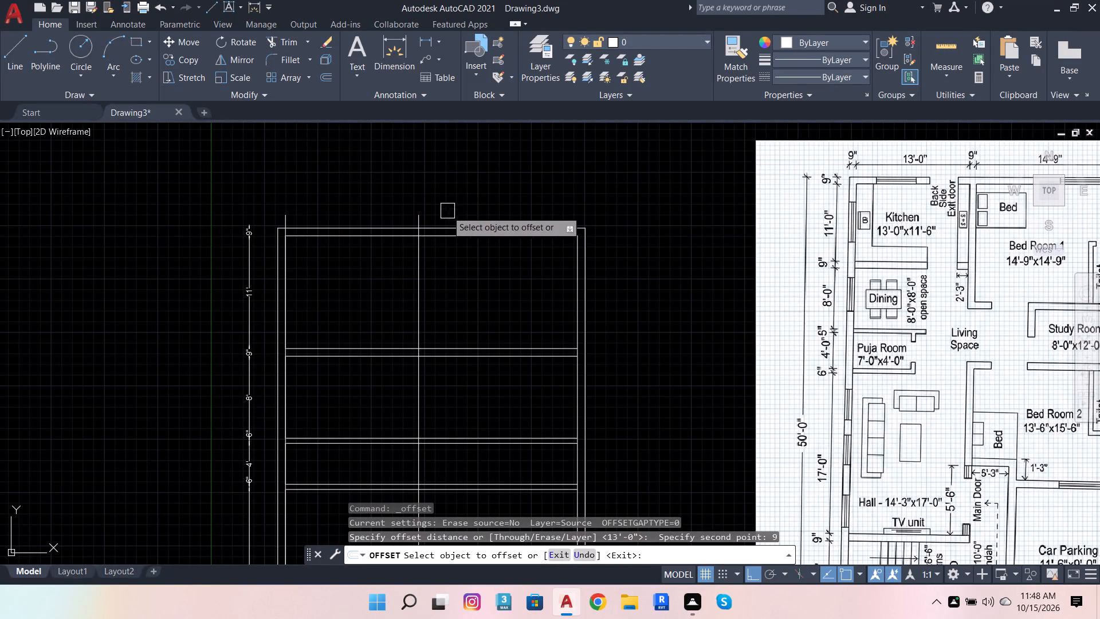
click(415, 210)
click(533, 170)
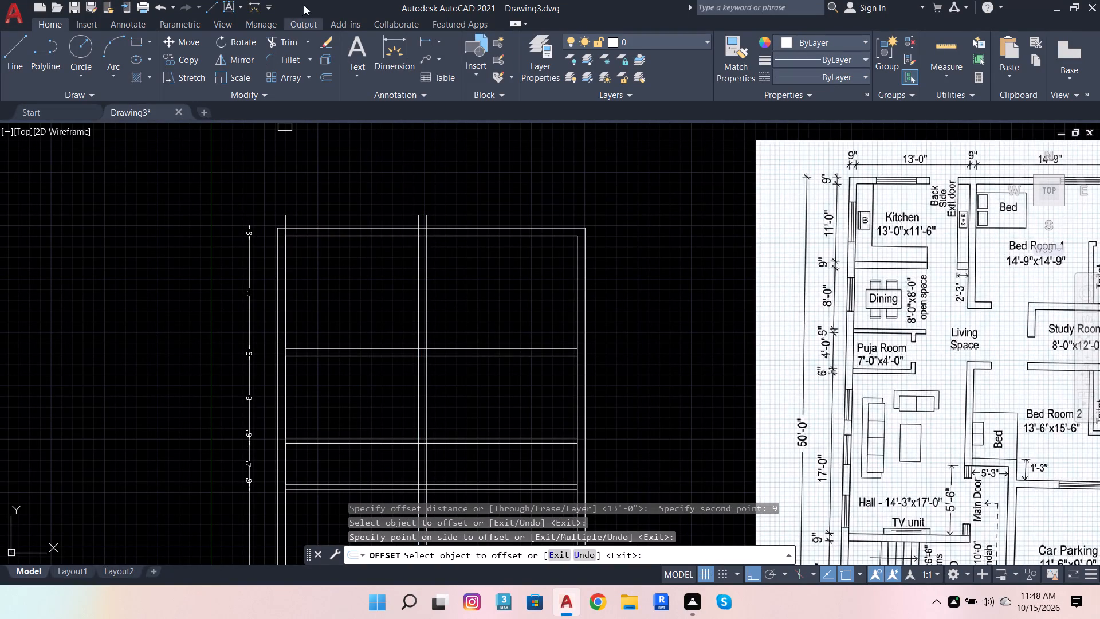
Offset the east line of the interior vertical wall pair 14'9" to the east.
click(320, 73)
scroll(416, 184, down, 1)
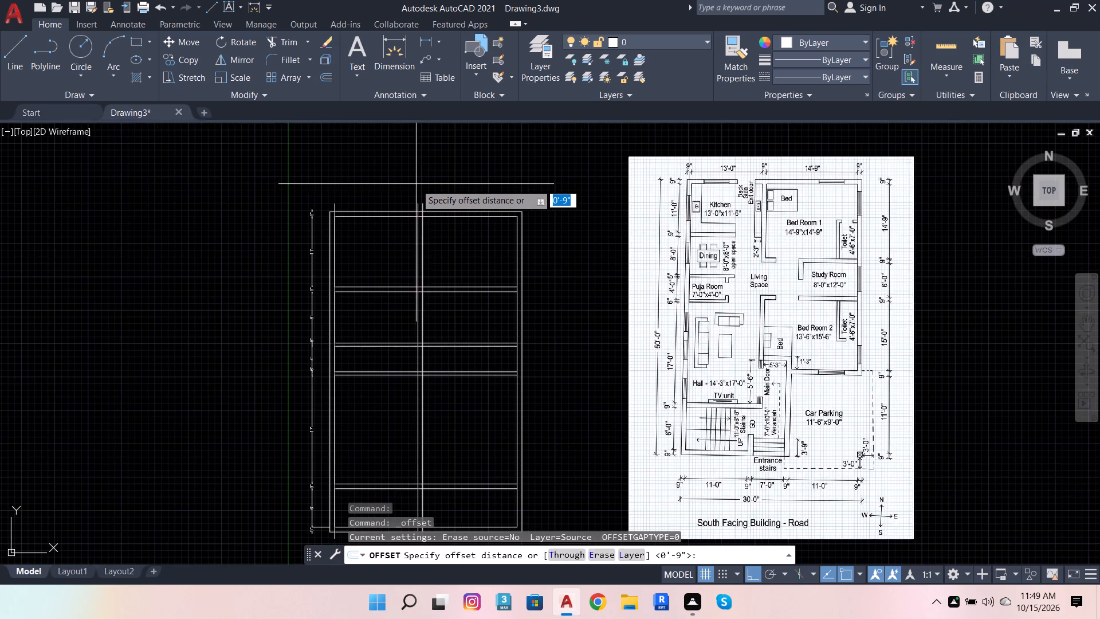
scroll(439, 181, up, 3)
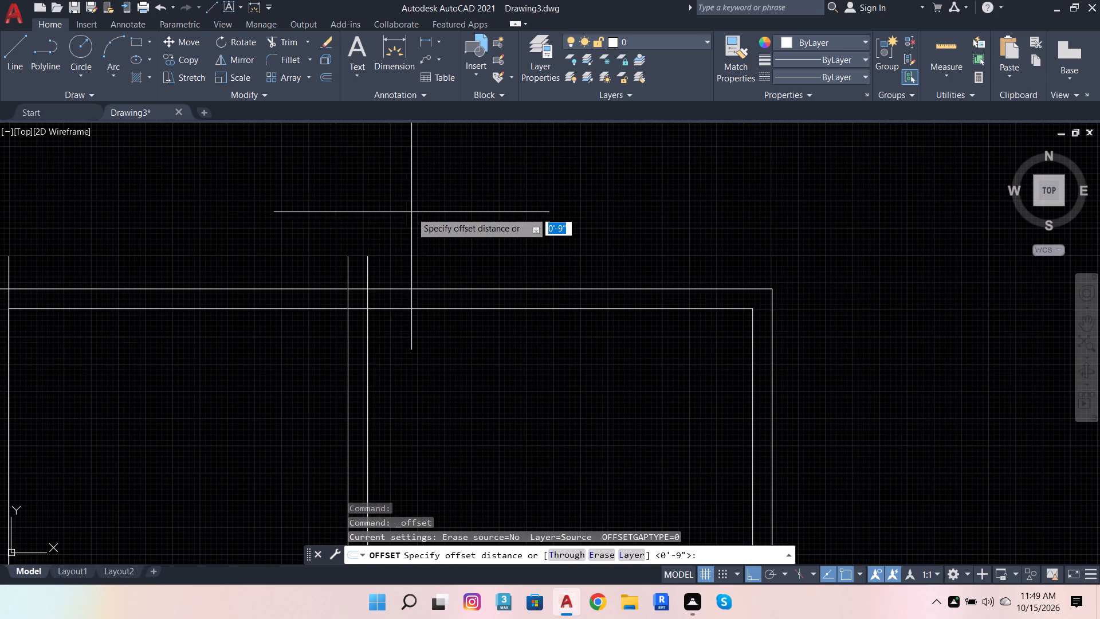
click(367, 247)
scroll(641, 202, down, 1)
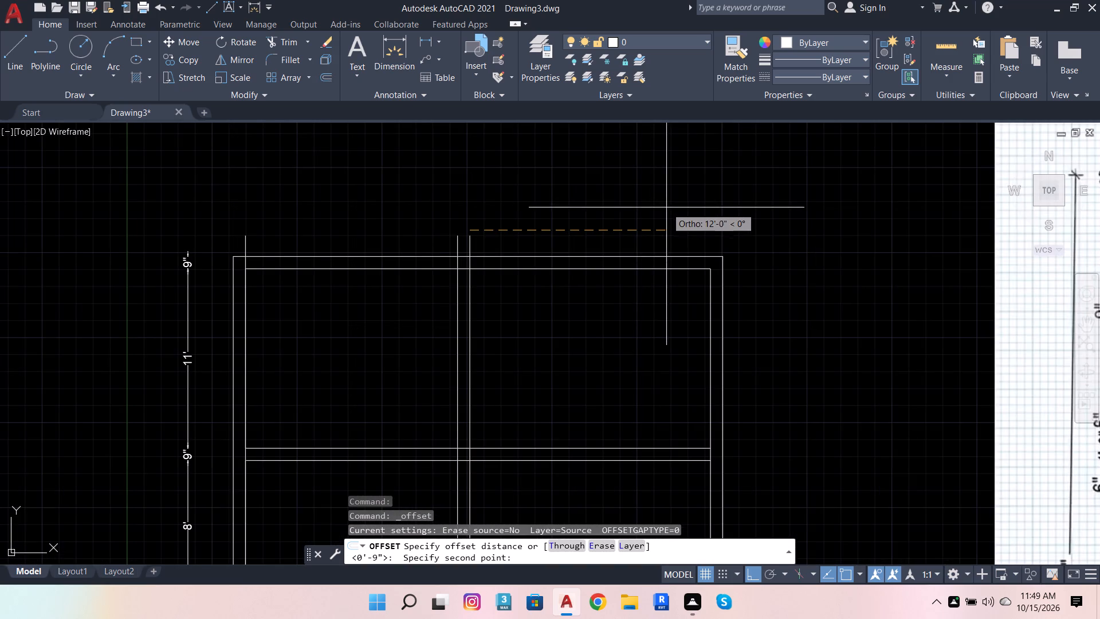
scroll(666, 207, down, 1)
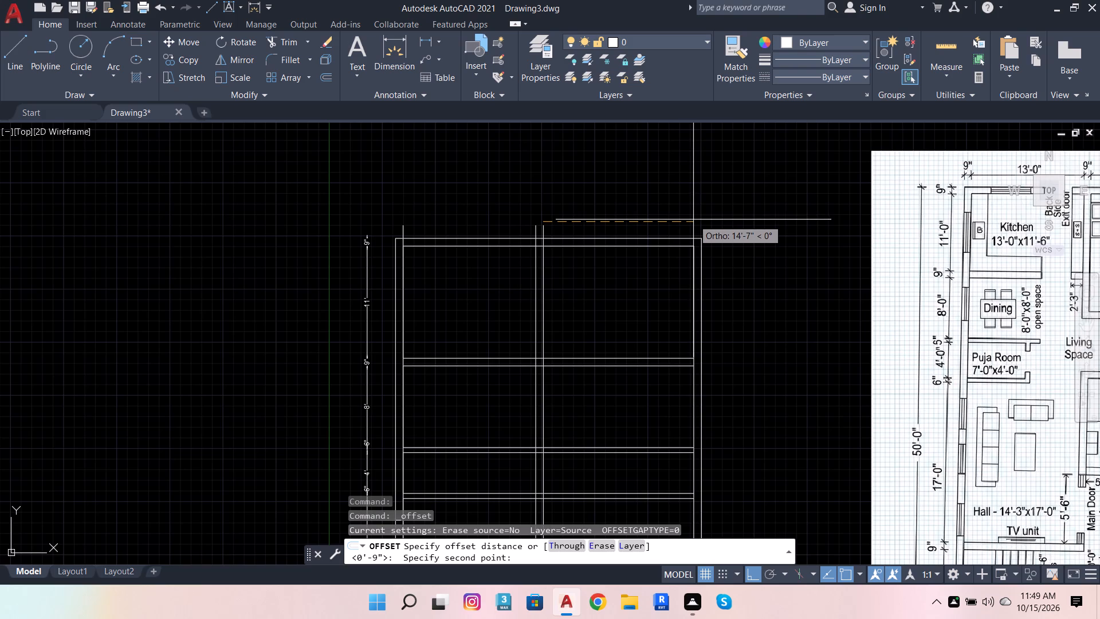
scroll(669, 213, down, 1)
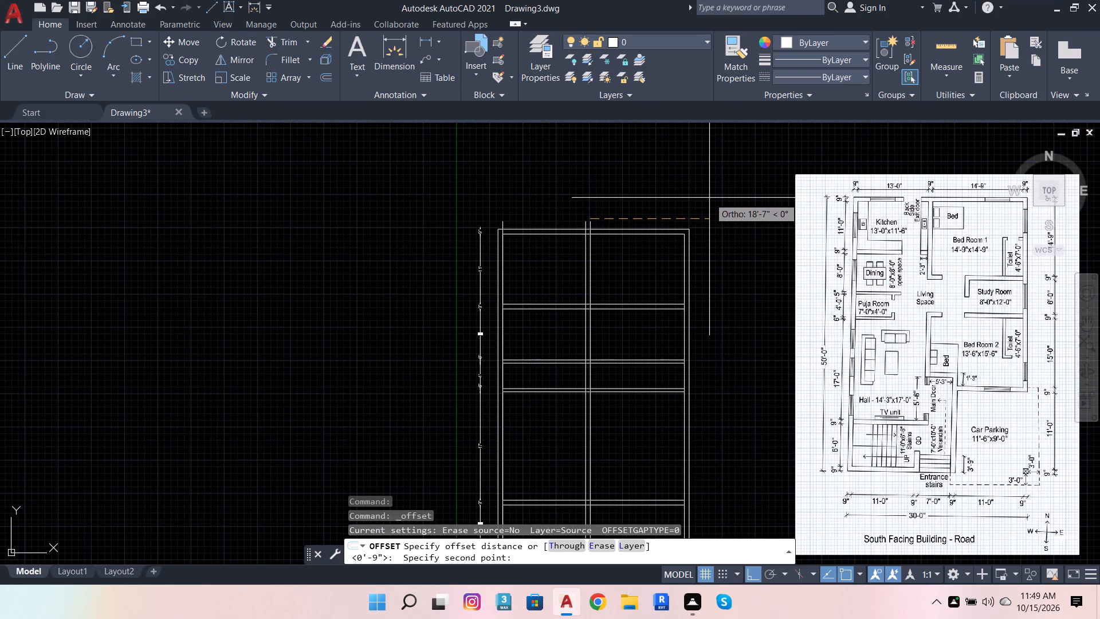
text(14'9)
key(Return)
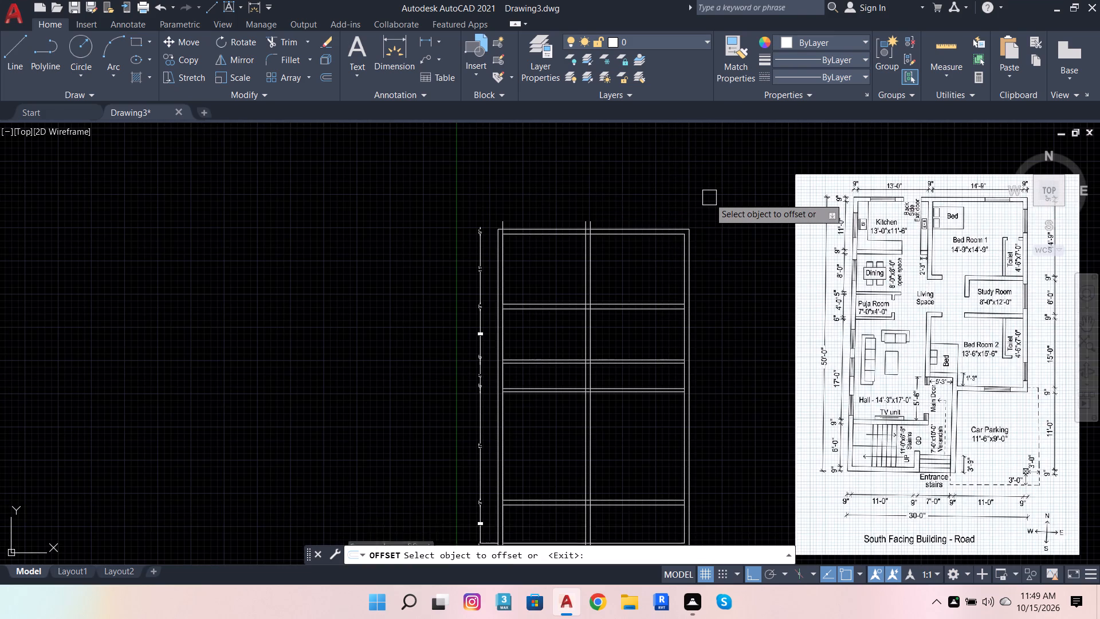
scroll(567, 206, up, 3)
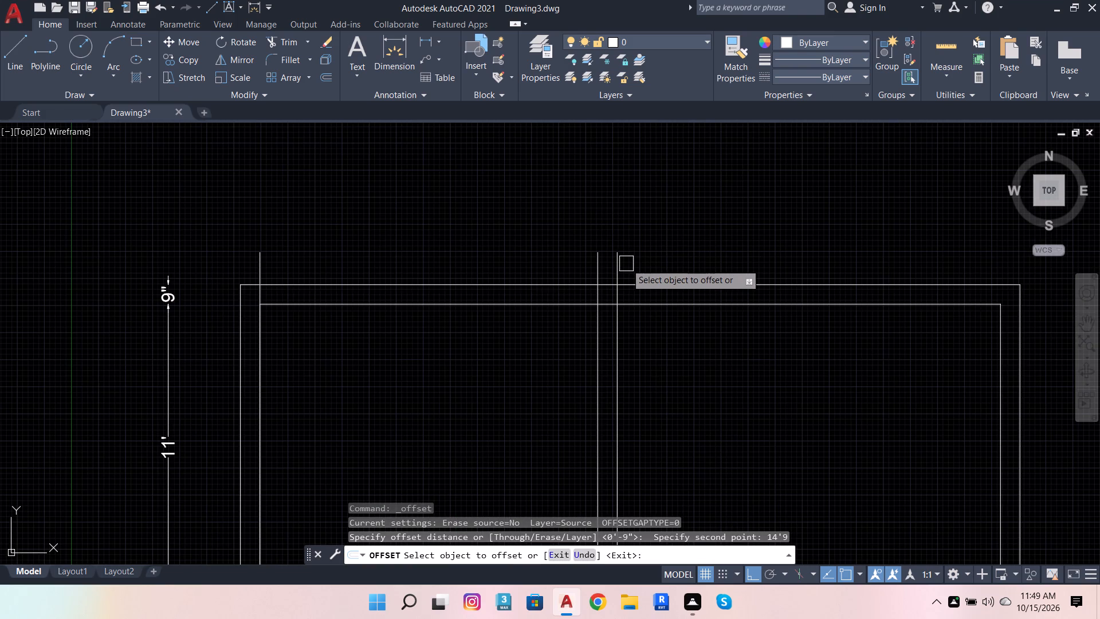
click(623, 264)
click(850, 197)
scroll(696, 237, down, 1)
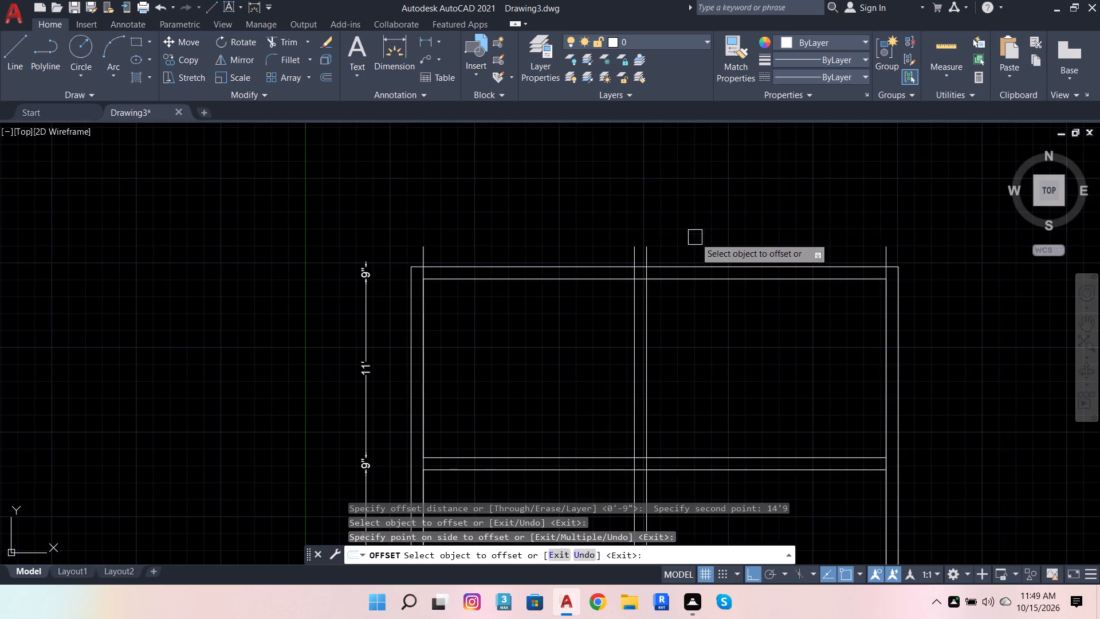
scroll(629, 248, down, 2)
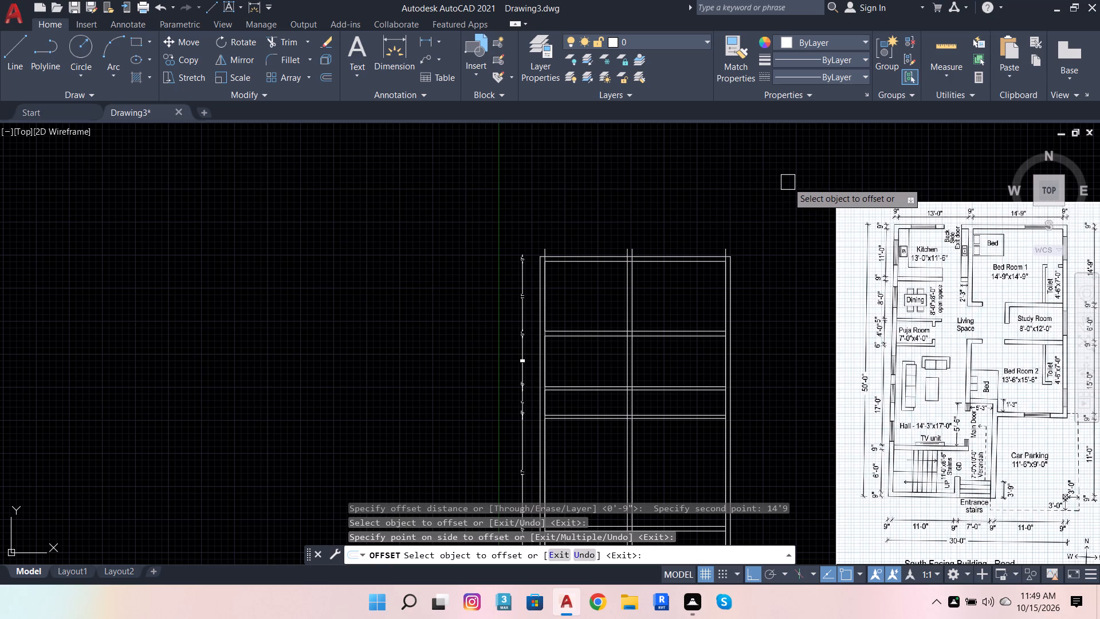
key(Escape)
key(Escape)
Dimension the west wall's thickness just above the north wall, level with the upper end of the vertical line.
scroll(717, 244, up, 3)
scroll(637, 242, down, 2)
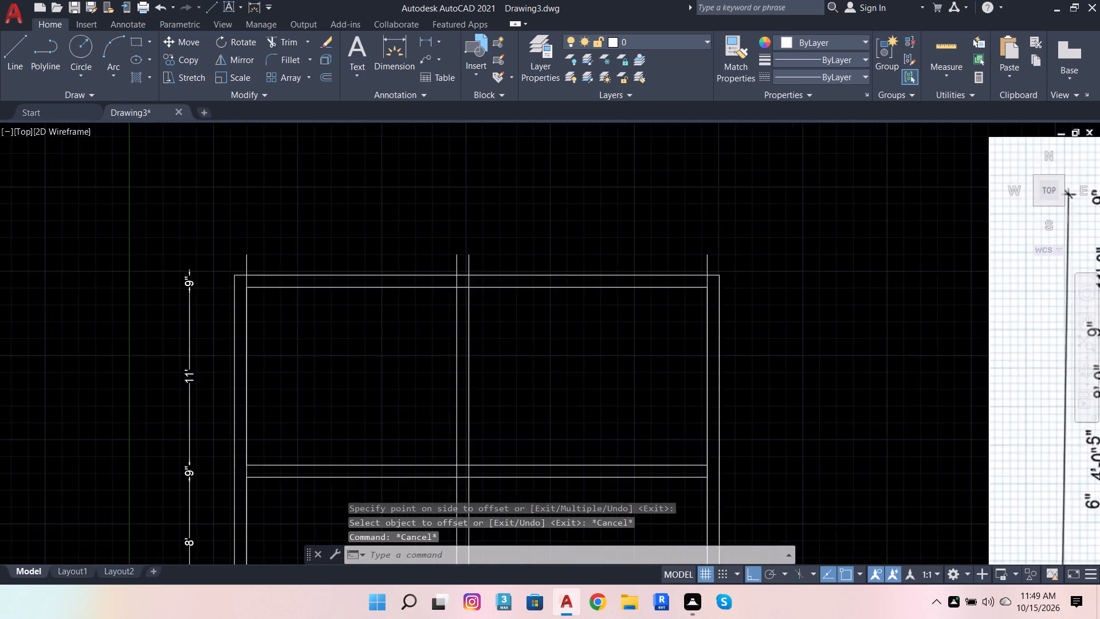
click(396, 62)
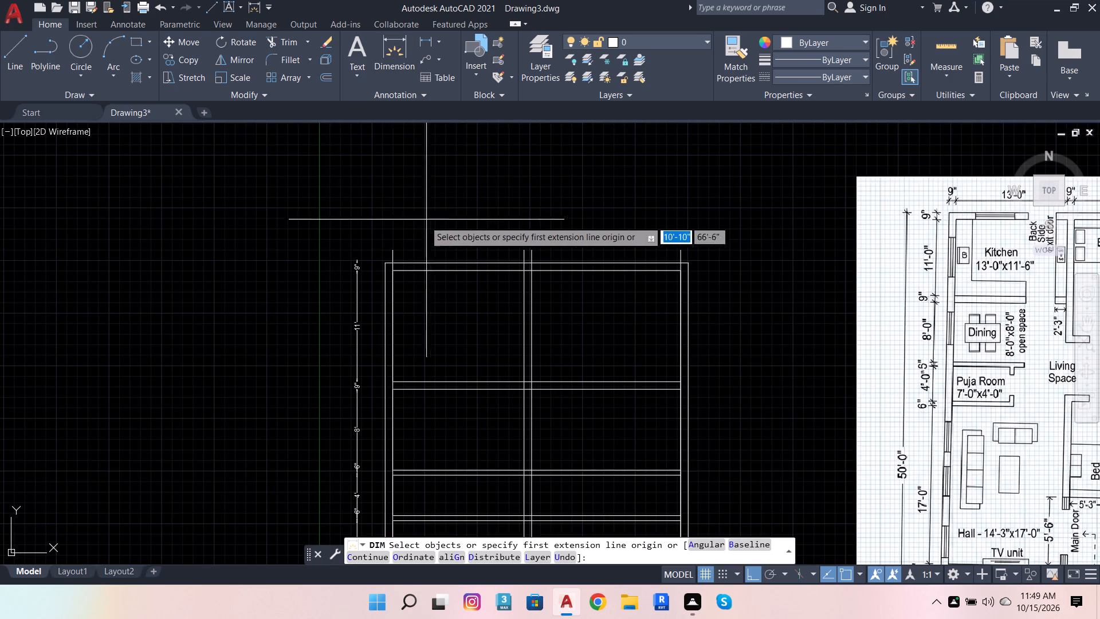
scroll(401, 250, up, 2)
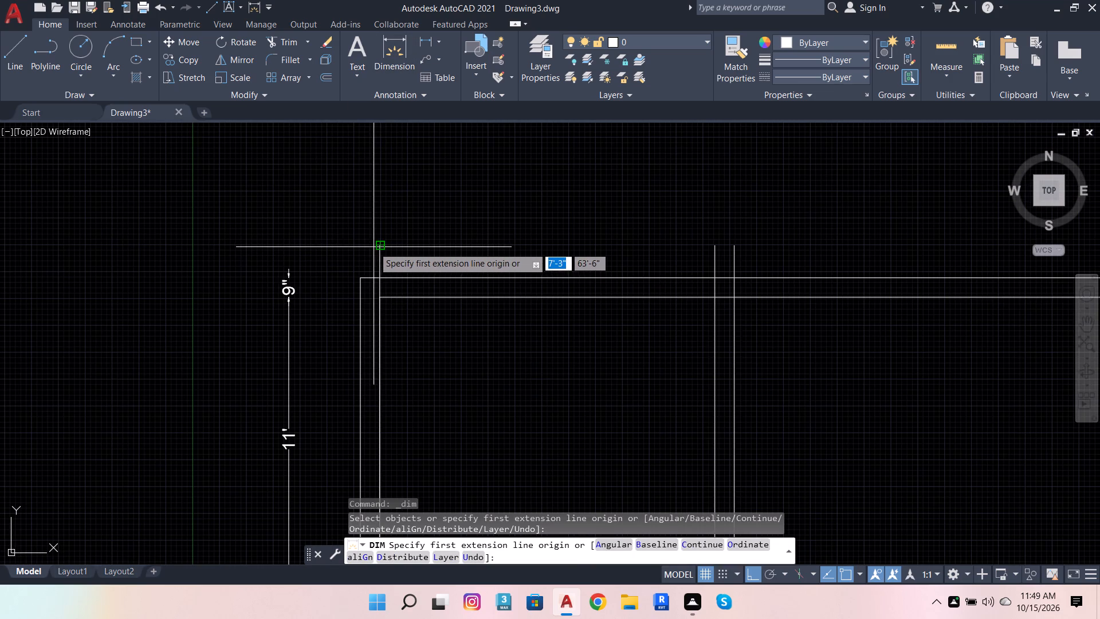
click(382, 244)
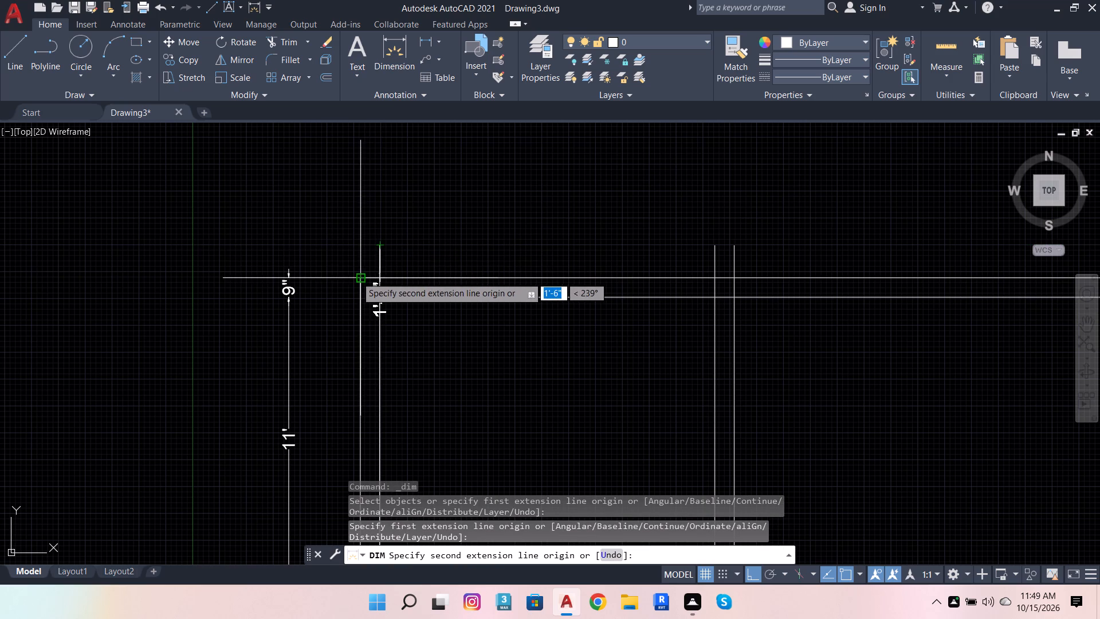
click(356, 277)
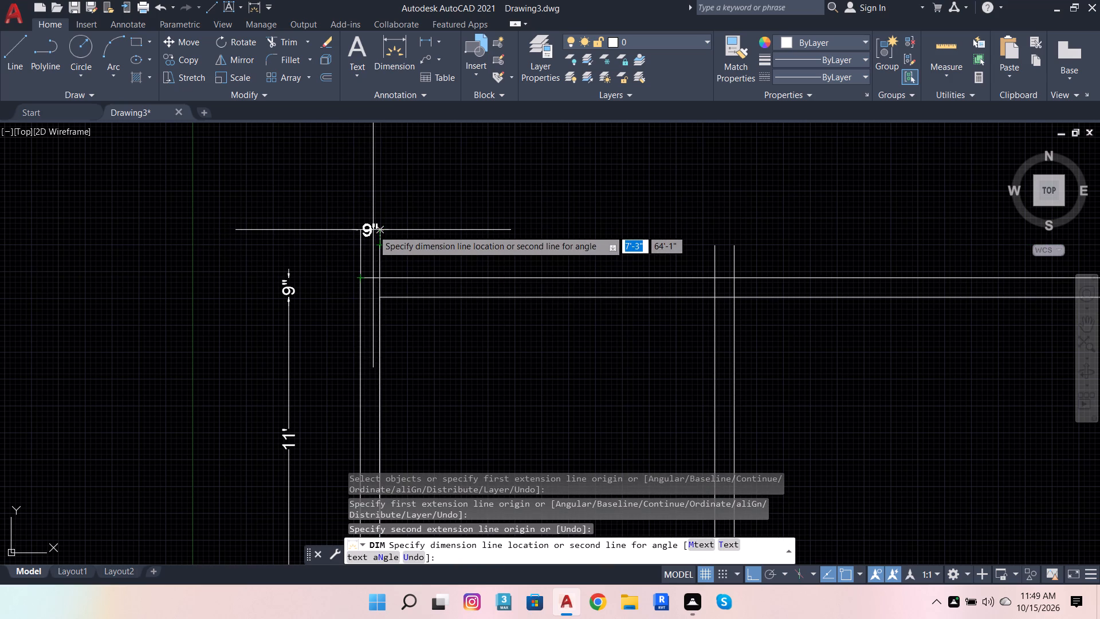
scroll(373, 230, up, 2)
click(386, 267)
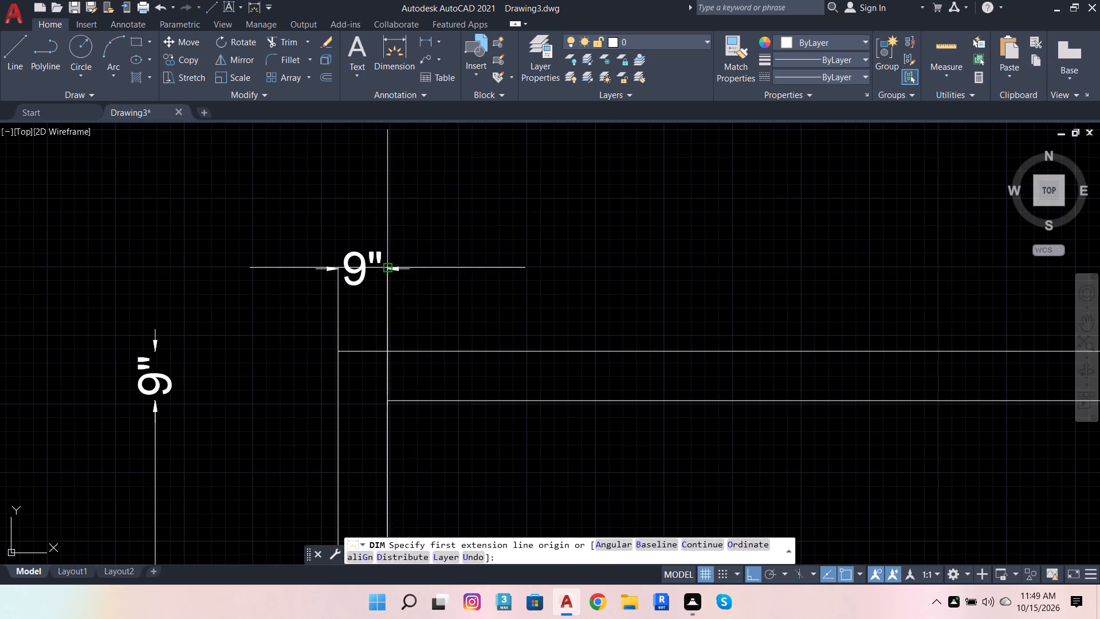
Dimension the width from the west wall's inner face to the interior vertical wall, in line with the west wall's thickness dimension.
scroll(362, 222, down, 1)
scroll(387, 244, up, 4)
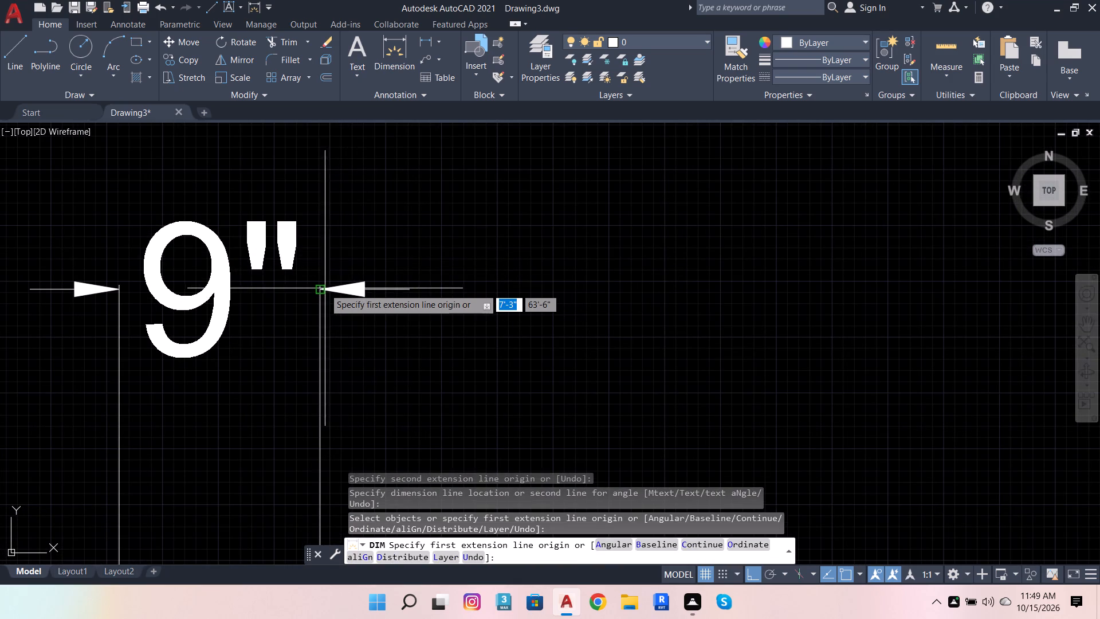
click(320, 284)
scroll(589, 275, down, 6)
scroll(729, 285, up, 1)
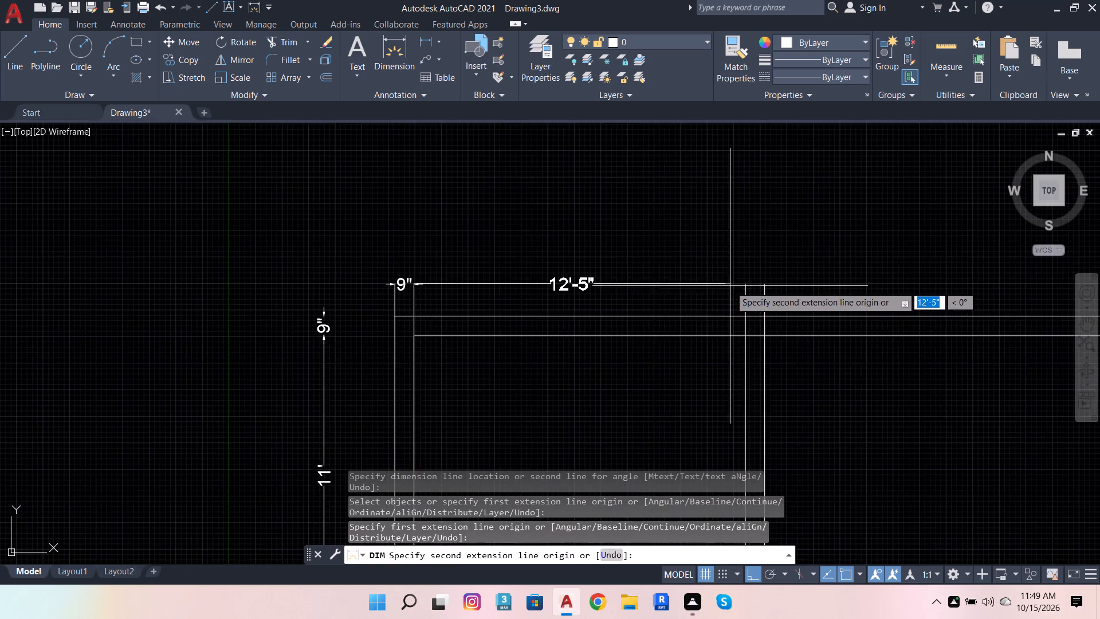
scroll(730, 286, up, 1)
click(756, 283)
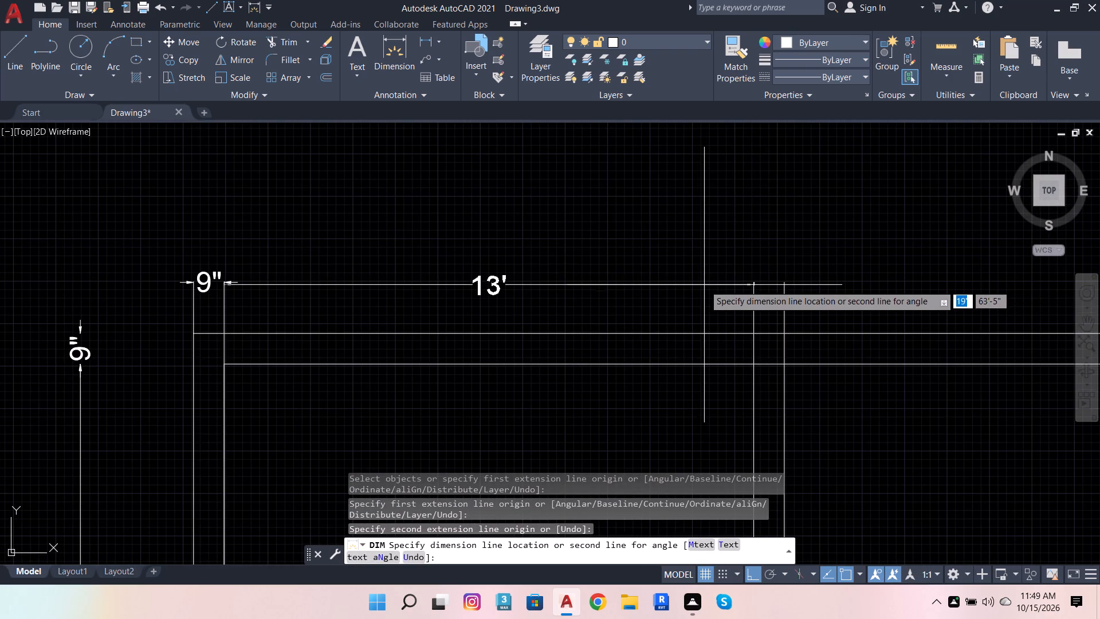
click(751, 286)
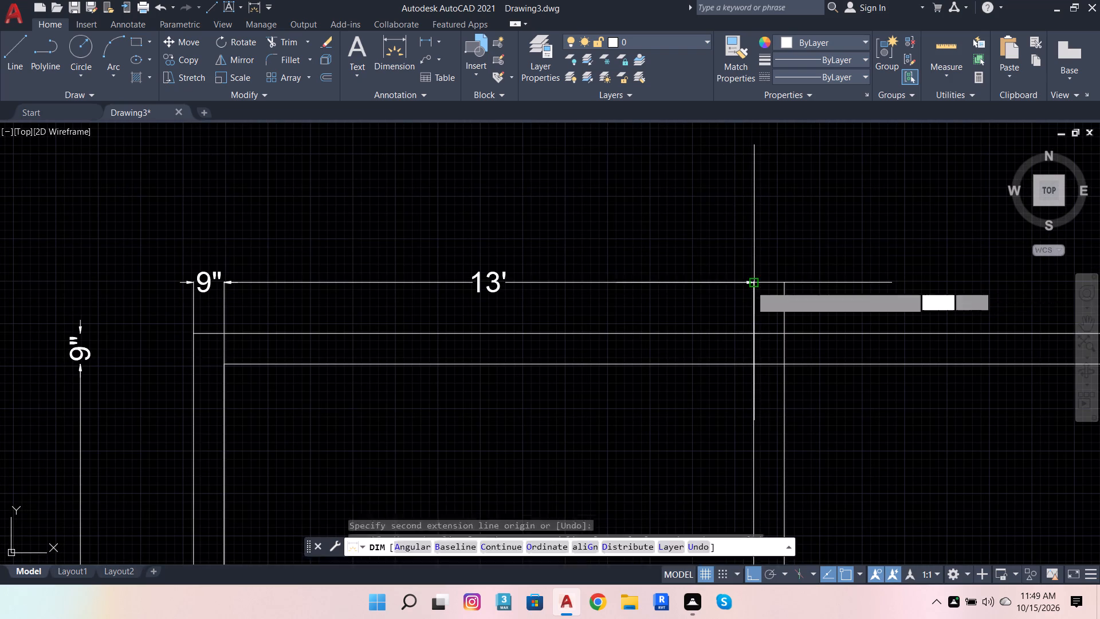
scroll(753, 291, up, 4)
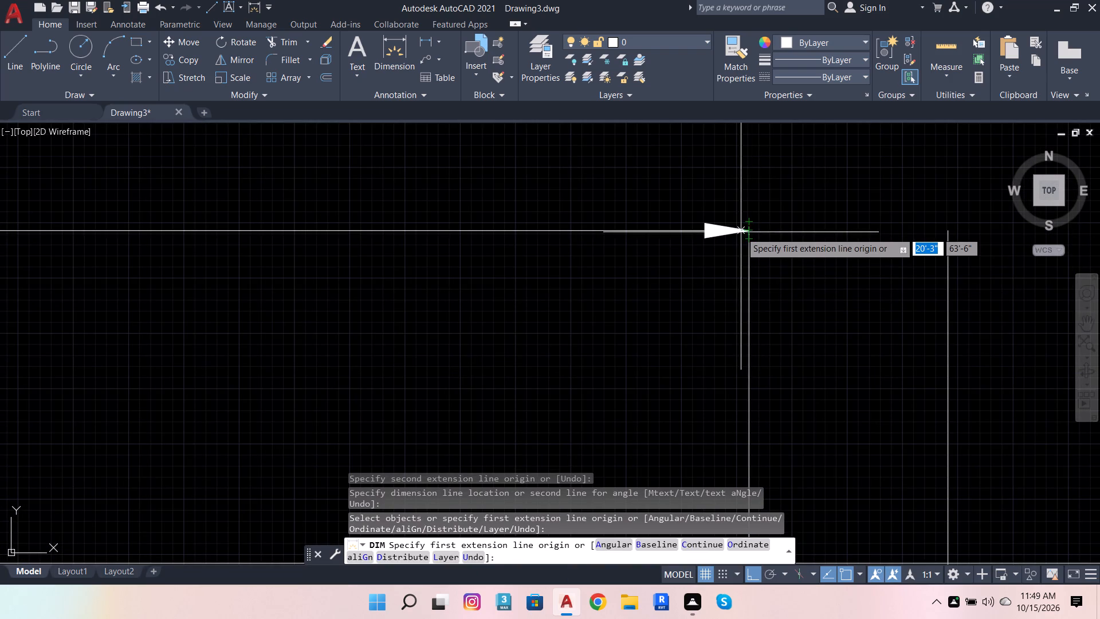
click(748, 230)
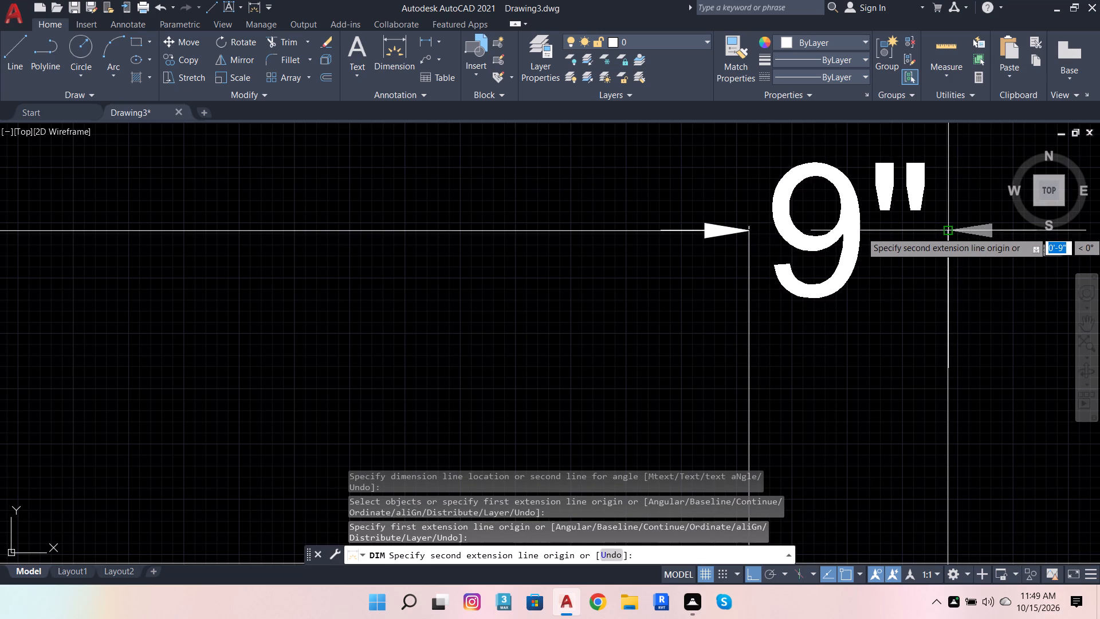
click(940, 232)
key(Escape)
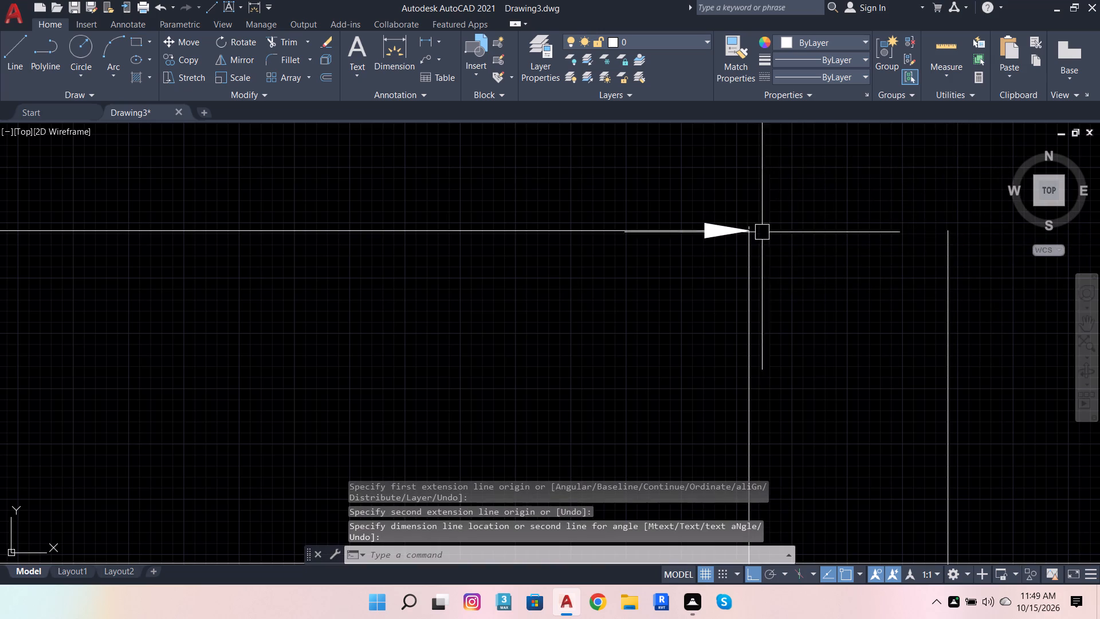
Dimension the interior vertical wall's thickness in line with the other dimensions above the north wall.
click(406, 57)
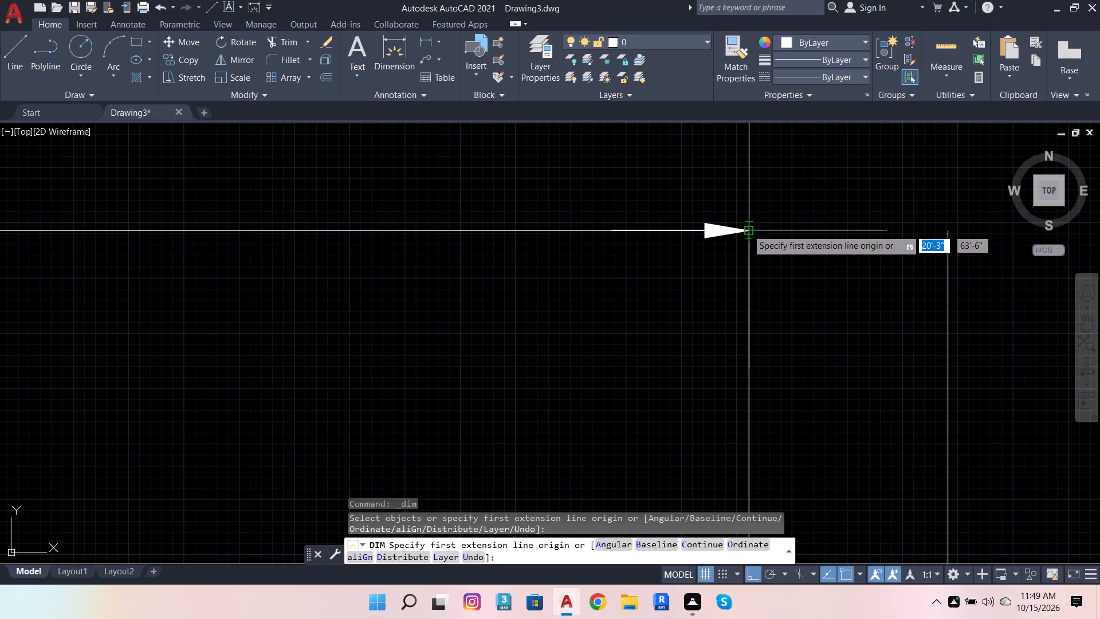
click(747, 229)
click(950, 229)
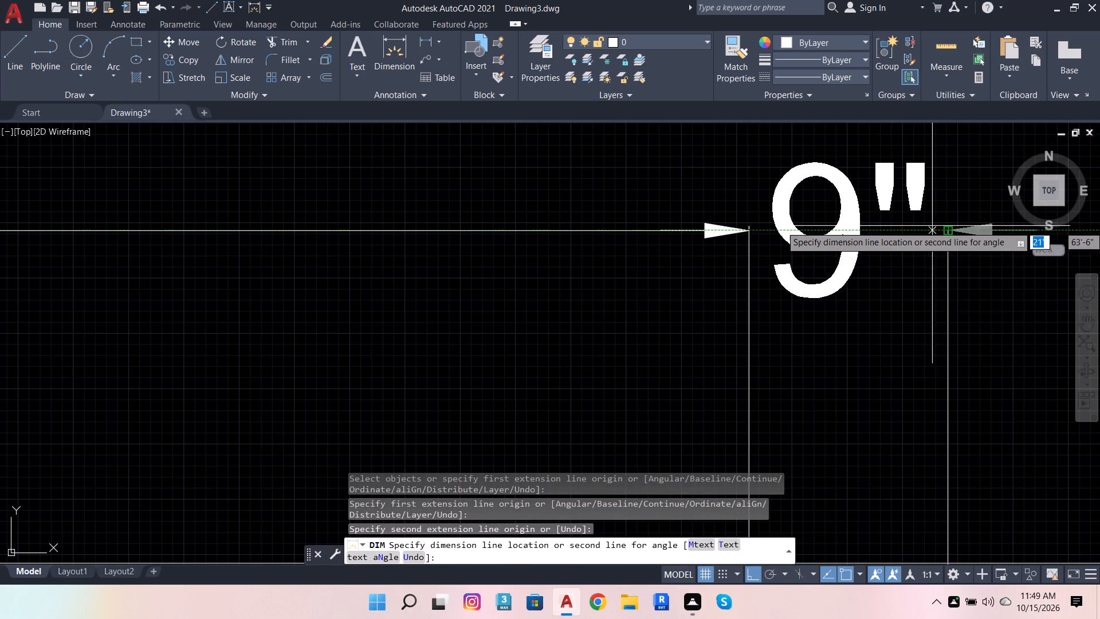
click(887, 236)
Dimension the width from the interior vertical wall's east face to the east wall's inner face, continuing the north dimension row.
scroll(678, 276, down, 4)
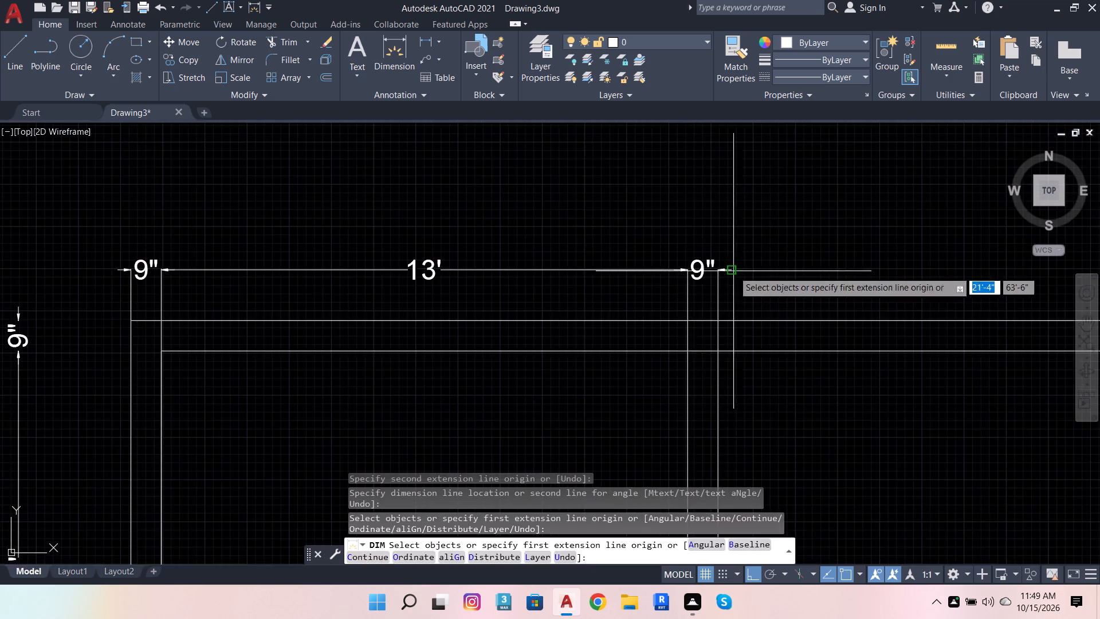
scroll(737, 271, up, 4)
click(626, 250)
scroll(511, 300, down, 4)
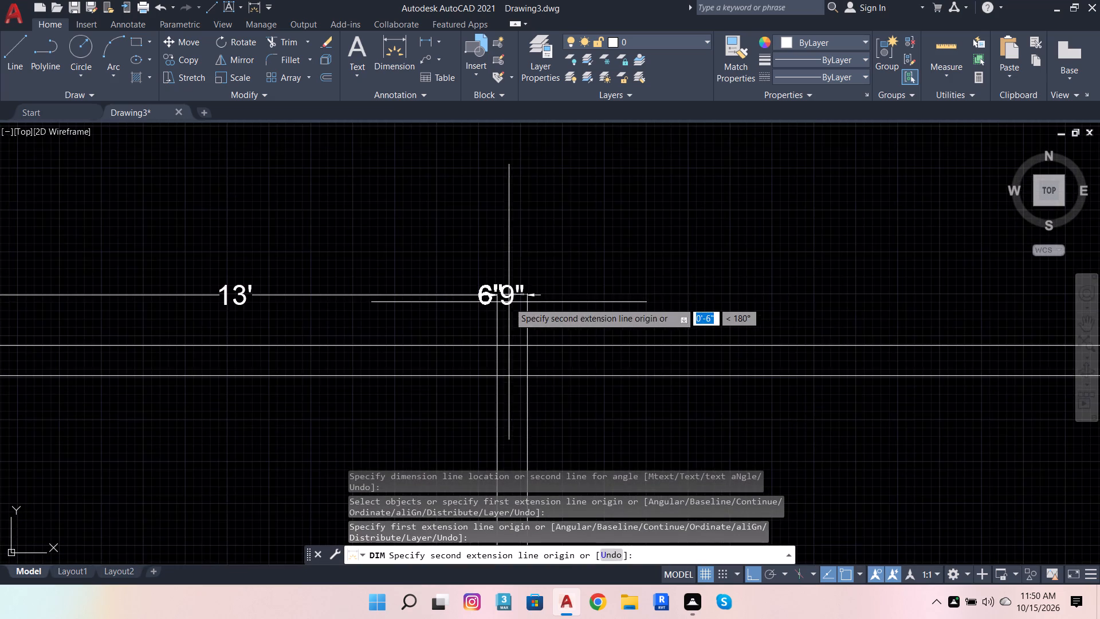
scroll(672, 328, down, 3)
scroll(804, 320, up, 2)
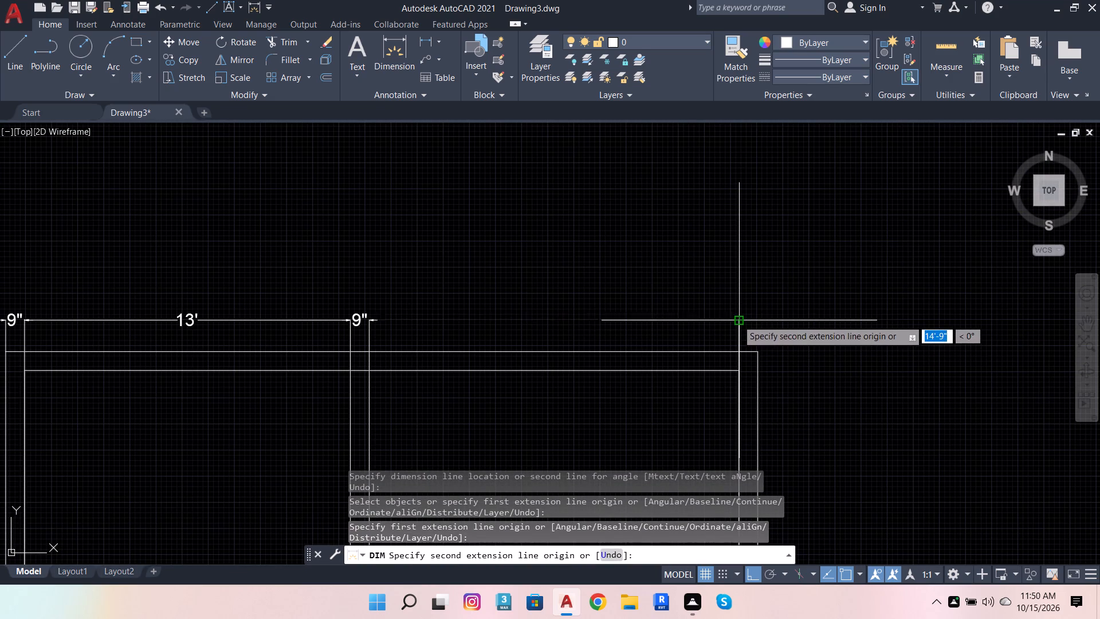
click(737, 320)
scroll(737, 320, up, 1)
click(737, 320)
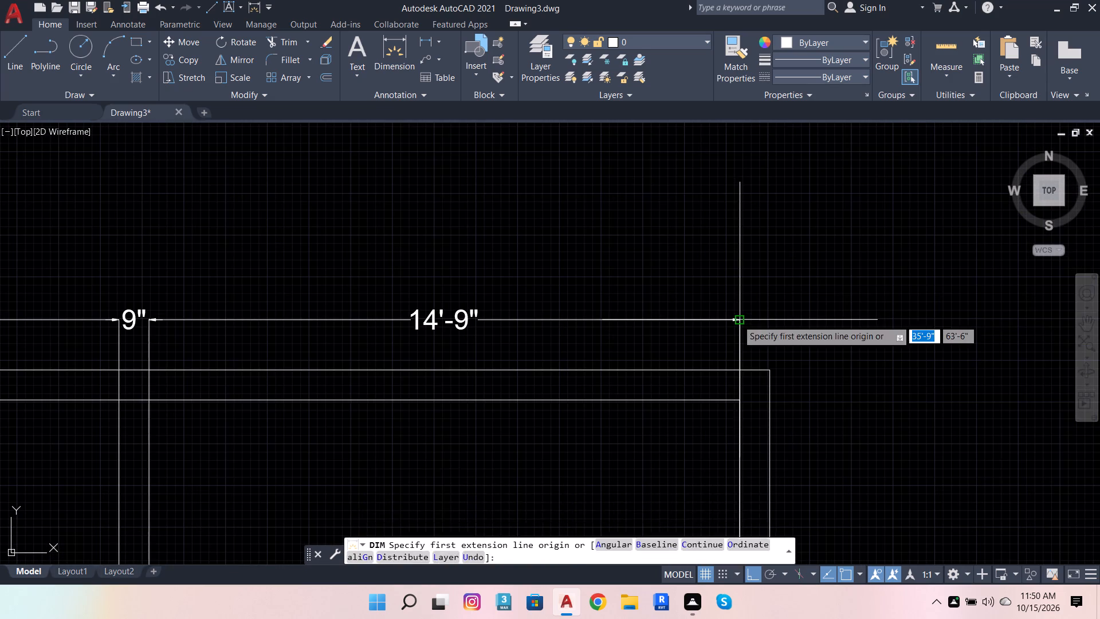
Dimension the east wall's thickness at the end of the dimension row above the north wall.
click(738, 318)
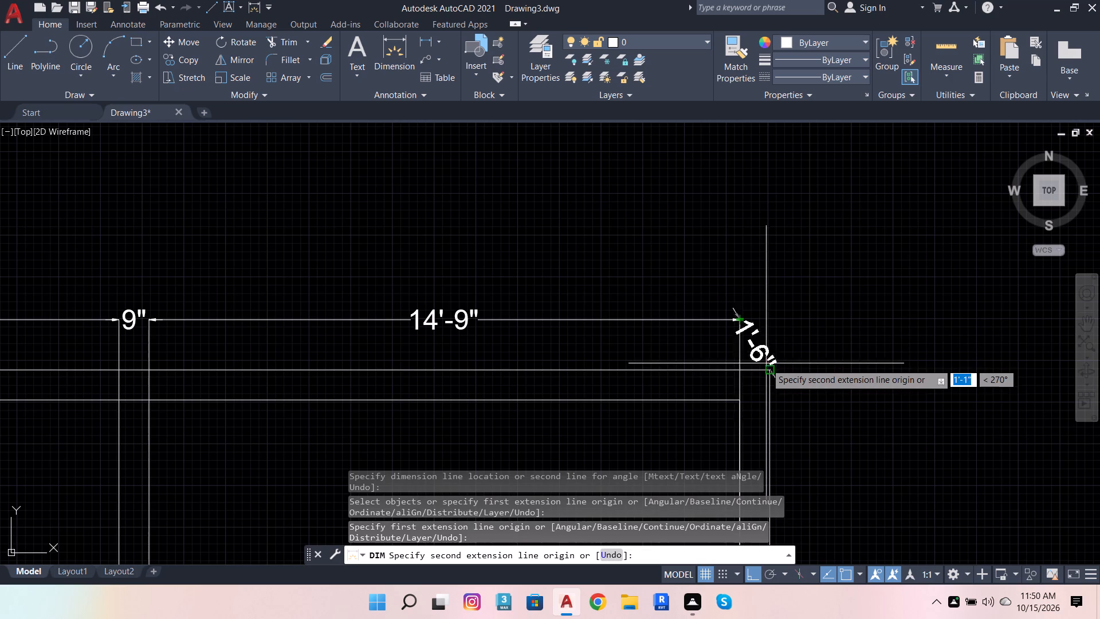
click(767, 371)
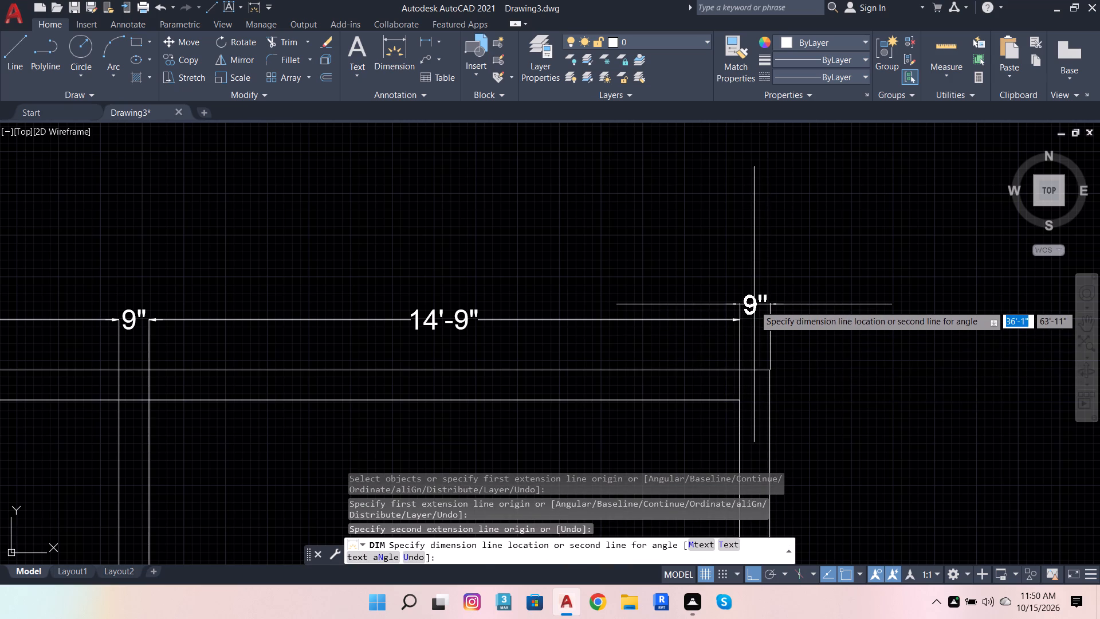
click(736, 318)
scroll(744, 312, down, 4)
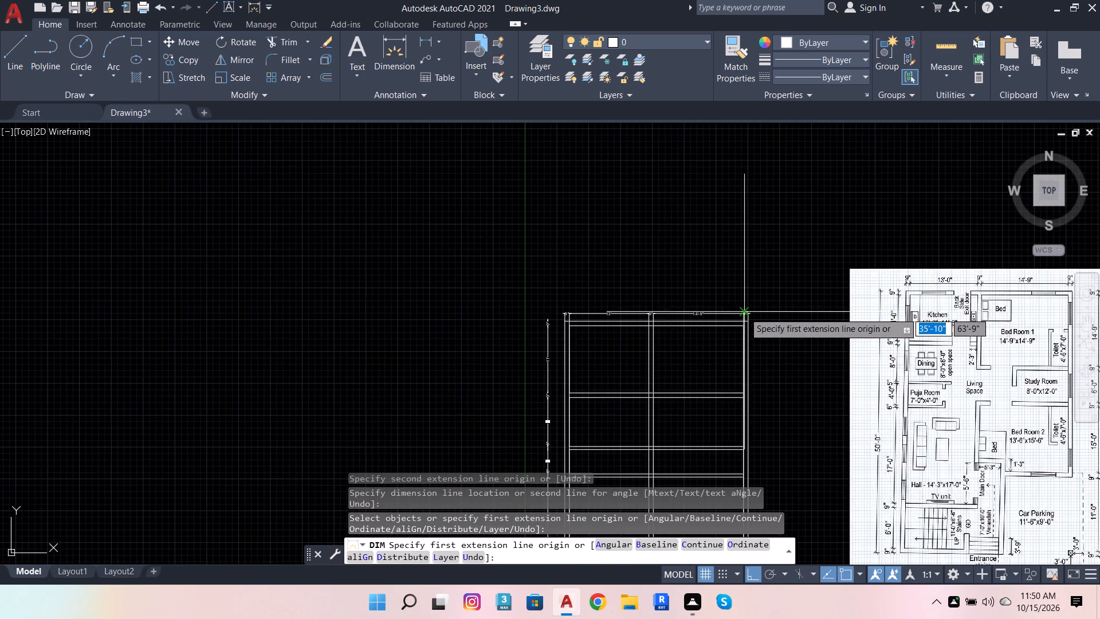
scroll(785, 318, up, 3)
key(Escape)
scroll(695, 323, down, 2)
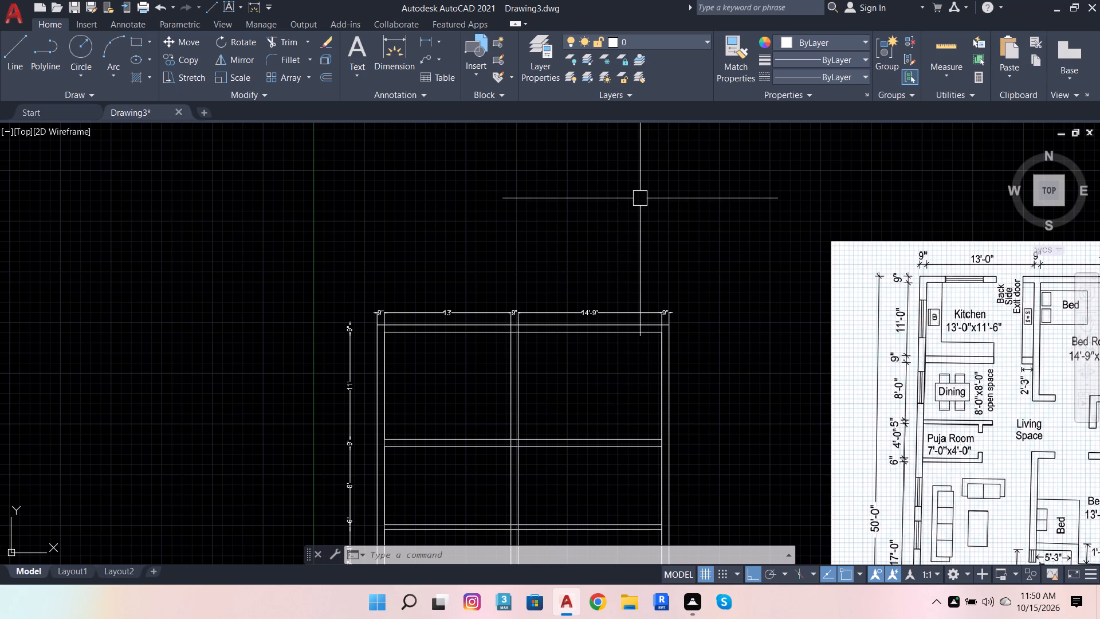
Delete the extra line along the west wall's inner face that runs up past the north wall.
scroll(505, 310, up, 2)
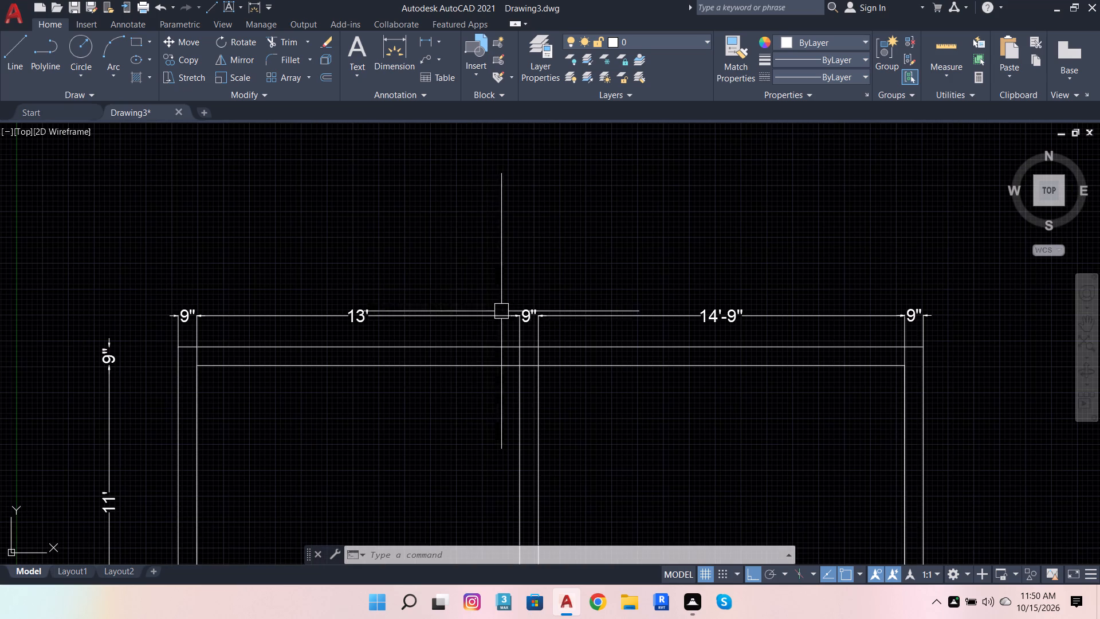
scroll(194, 359, up, 2)
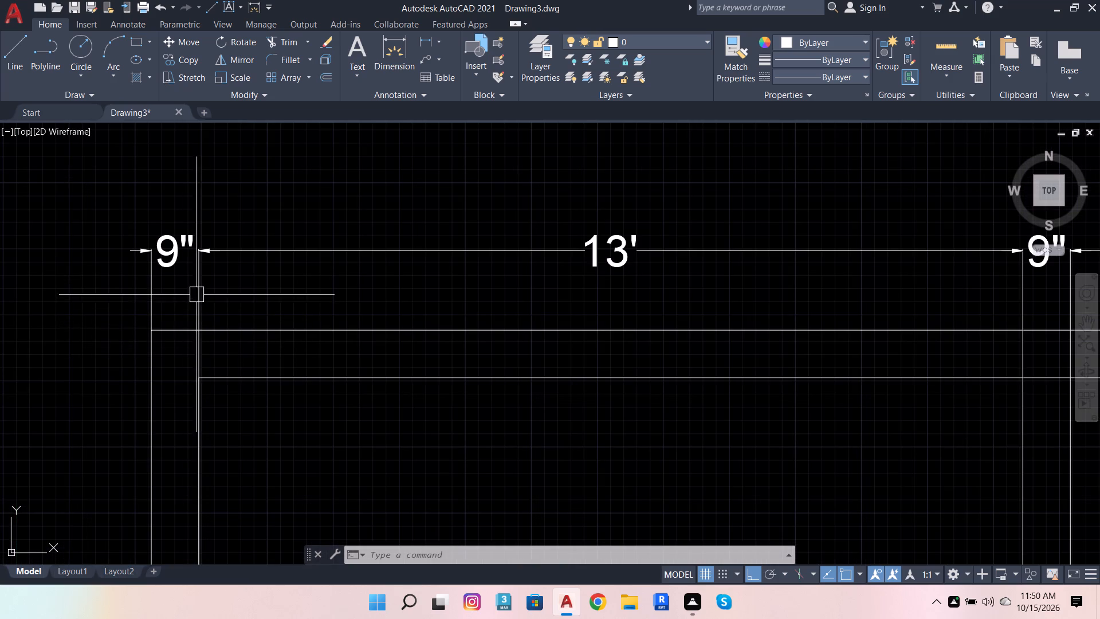
click(197, 294)
key(Delete)
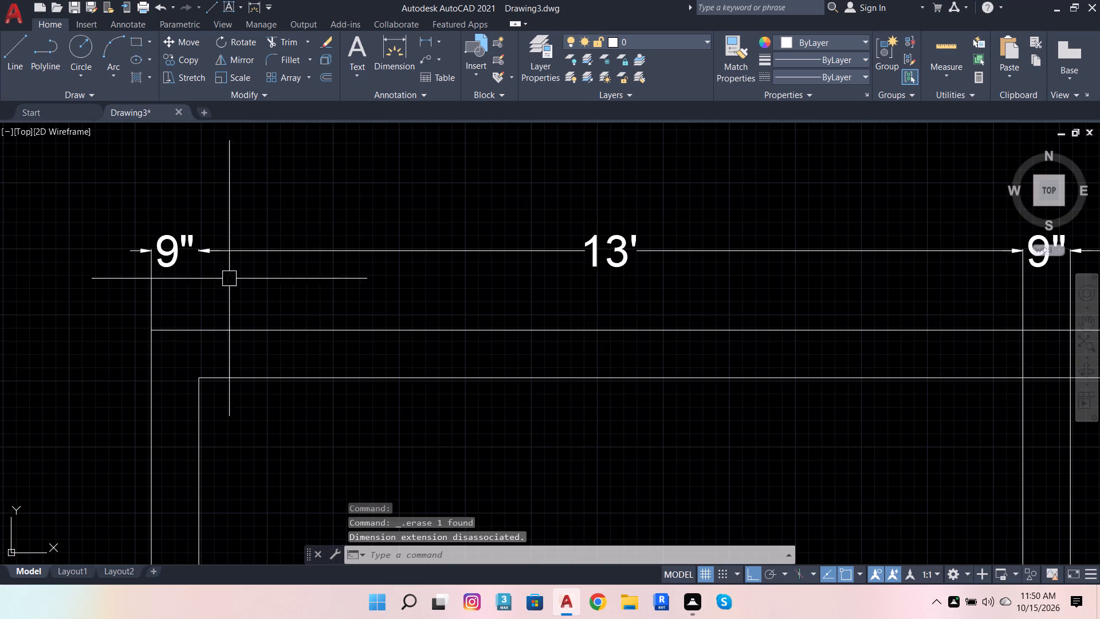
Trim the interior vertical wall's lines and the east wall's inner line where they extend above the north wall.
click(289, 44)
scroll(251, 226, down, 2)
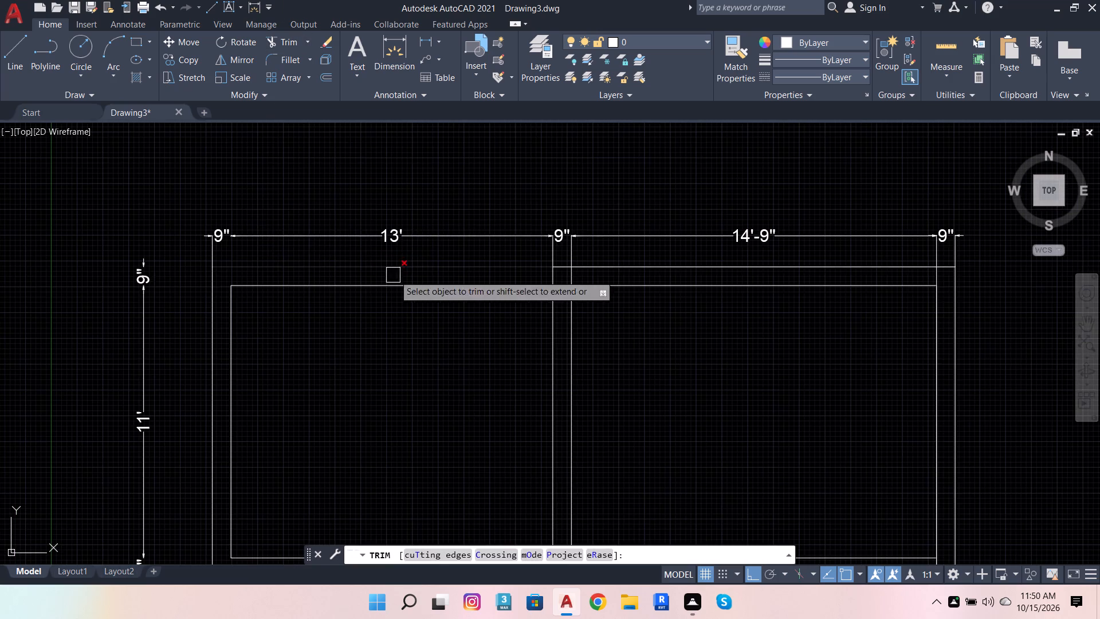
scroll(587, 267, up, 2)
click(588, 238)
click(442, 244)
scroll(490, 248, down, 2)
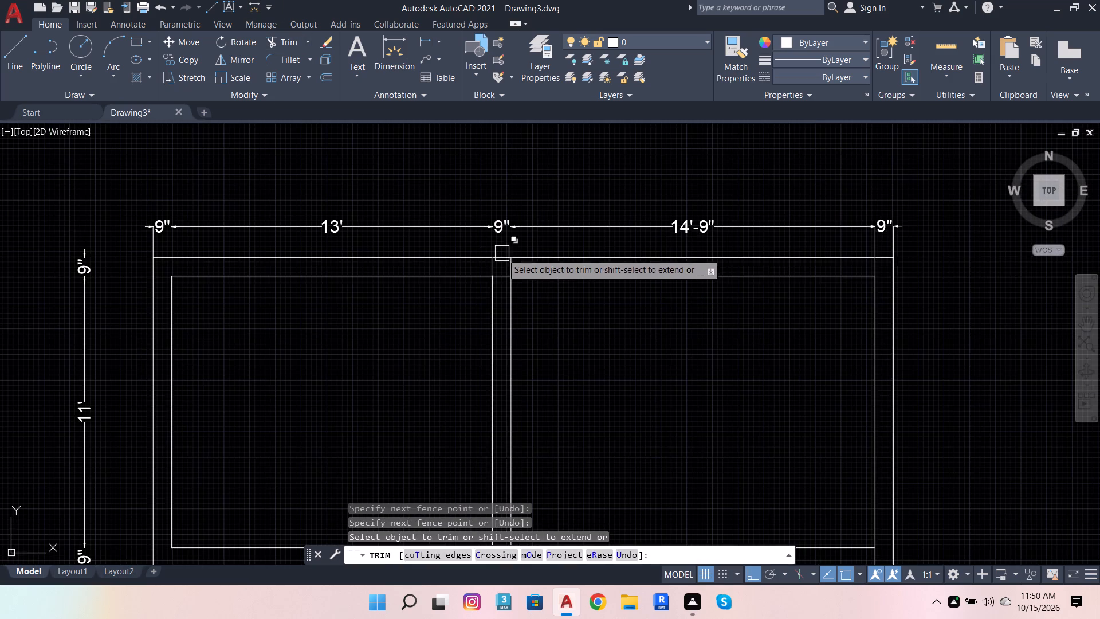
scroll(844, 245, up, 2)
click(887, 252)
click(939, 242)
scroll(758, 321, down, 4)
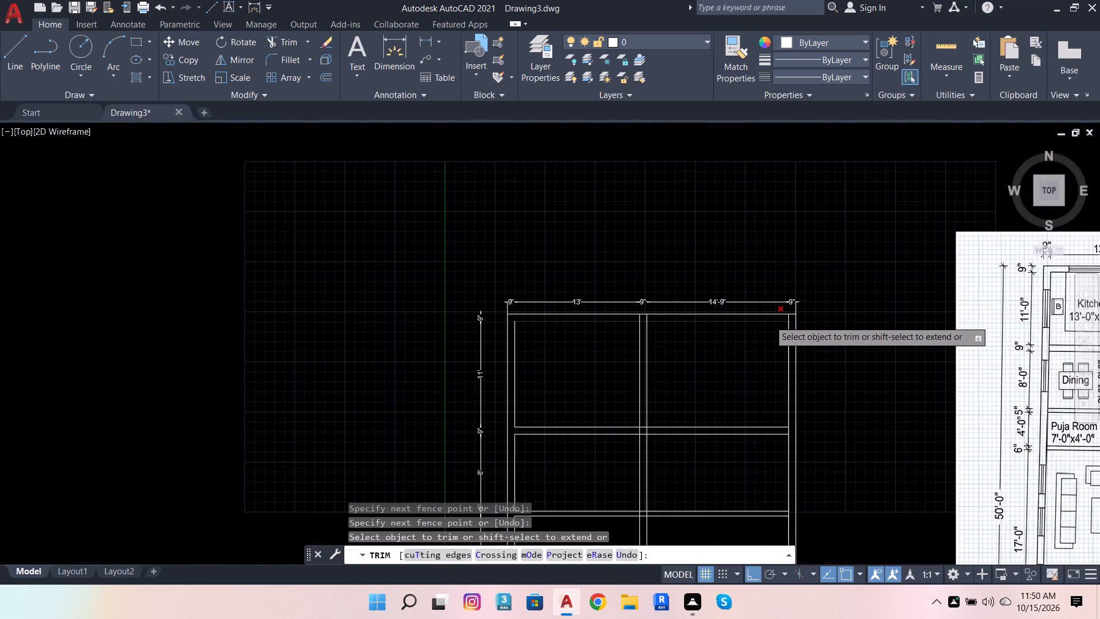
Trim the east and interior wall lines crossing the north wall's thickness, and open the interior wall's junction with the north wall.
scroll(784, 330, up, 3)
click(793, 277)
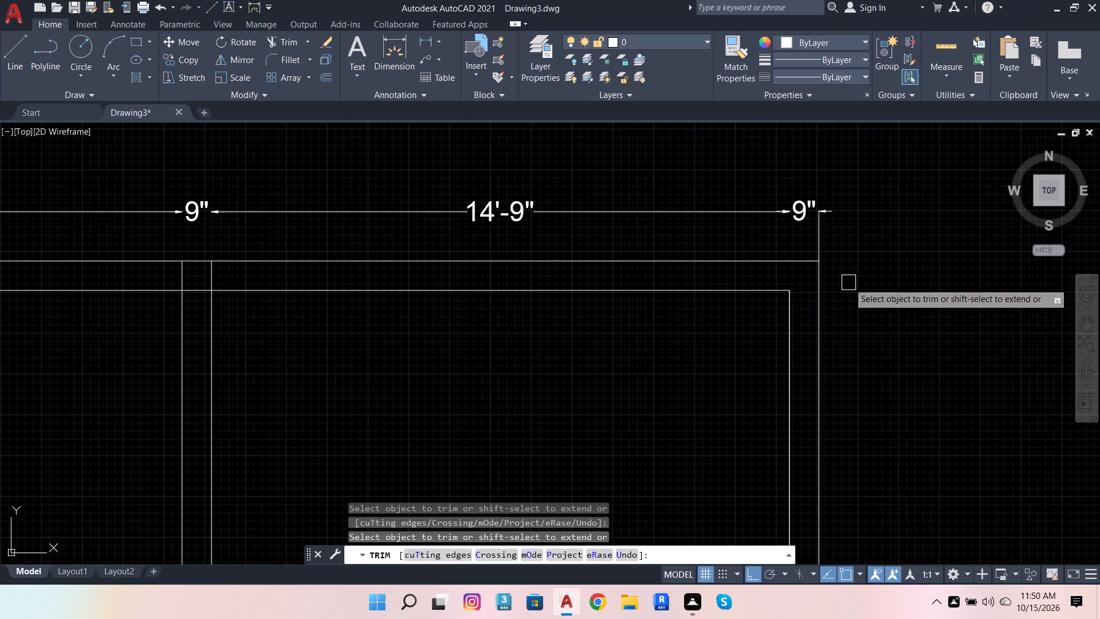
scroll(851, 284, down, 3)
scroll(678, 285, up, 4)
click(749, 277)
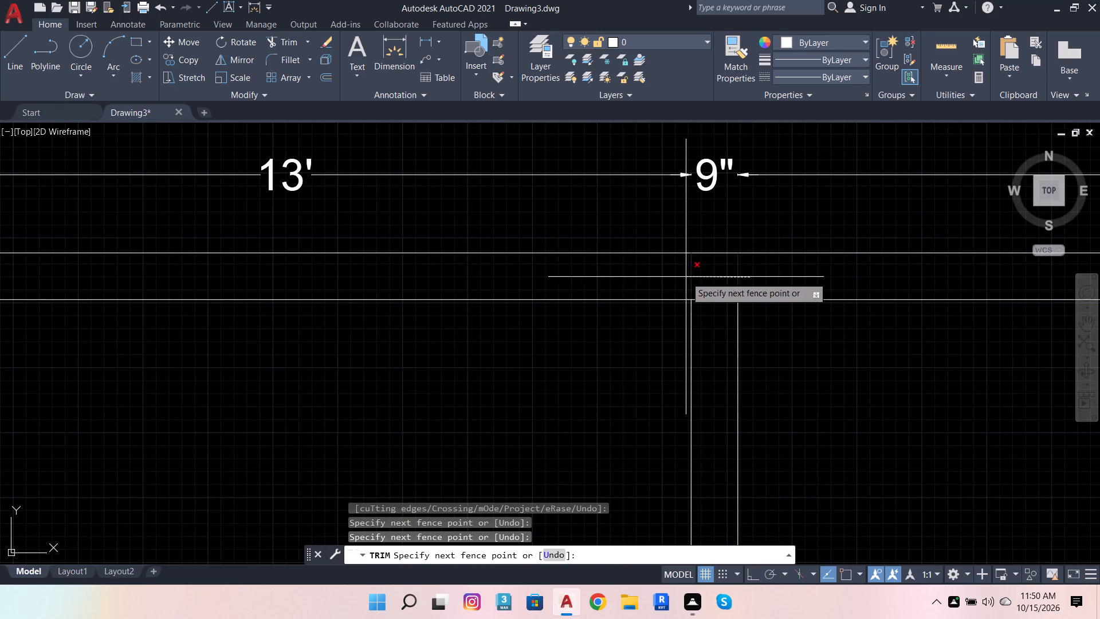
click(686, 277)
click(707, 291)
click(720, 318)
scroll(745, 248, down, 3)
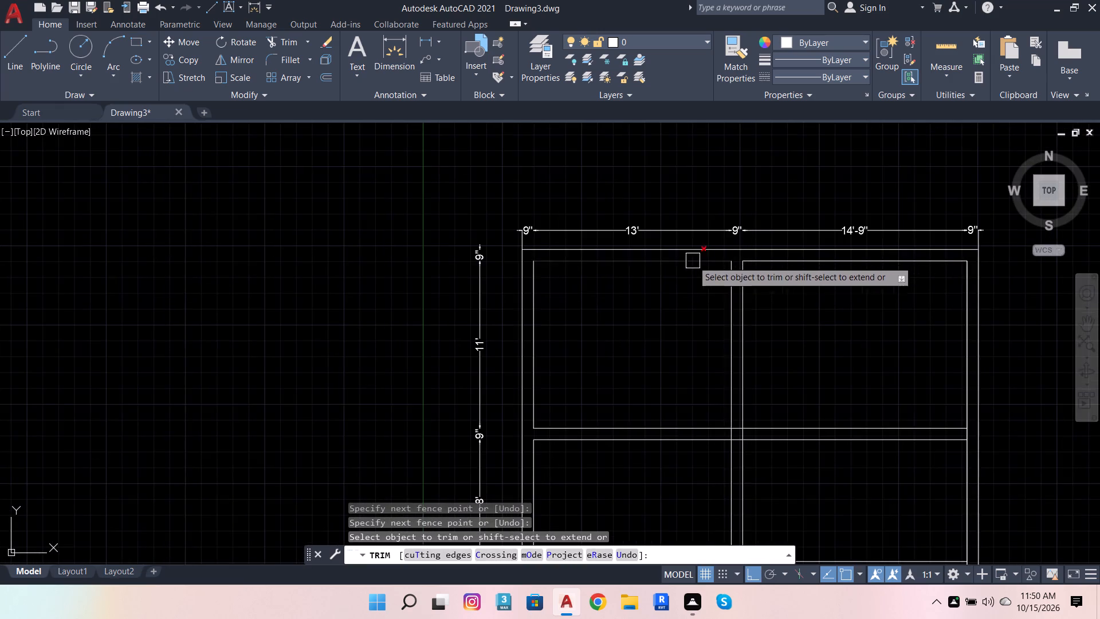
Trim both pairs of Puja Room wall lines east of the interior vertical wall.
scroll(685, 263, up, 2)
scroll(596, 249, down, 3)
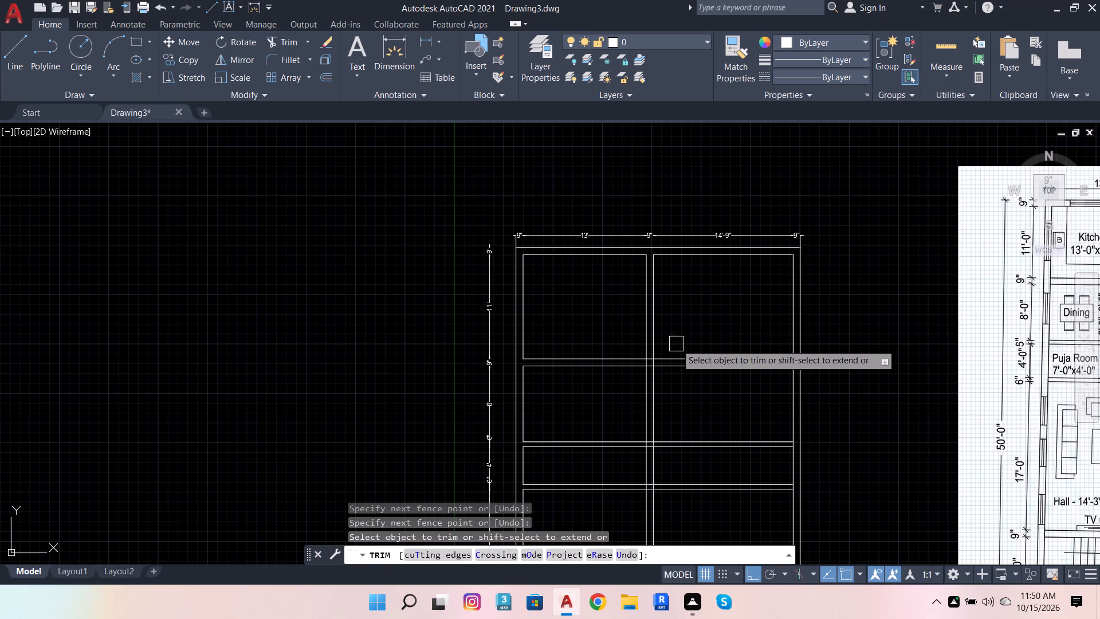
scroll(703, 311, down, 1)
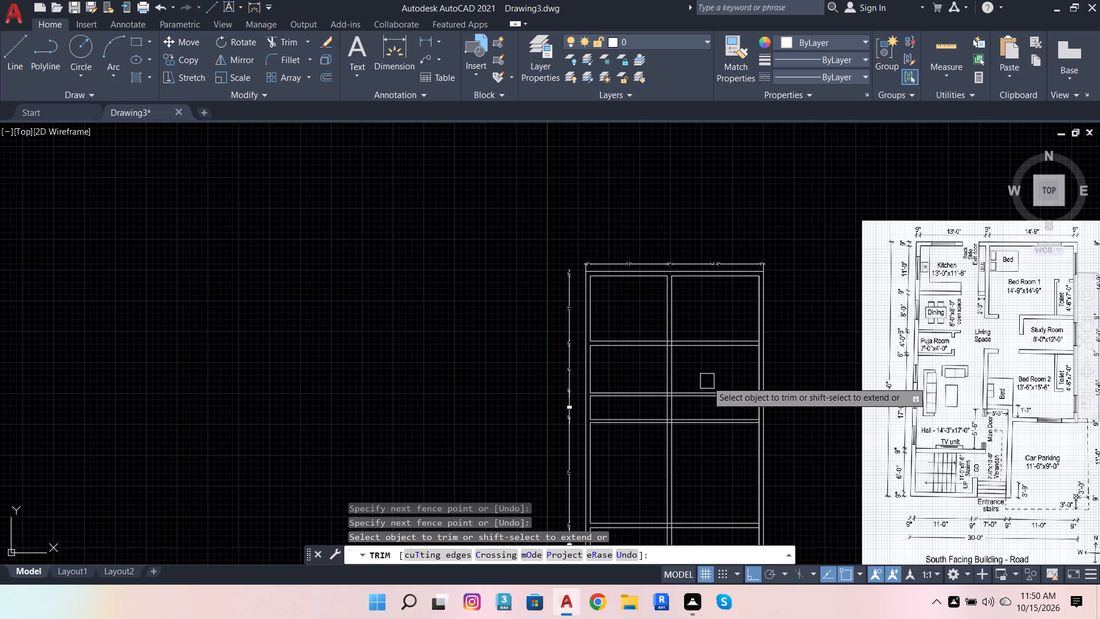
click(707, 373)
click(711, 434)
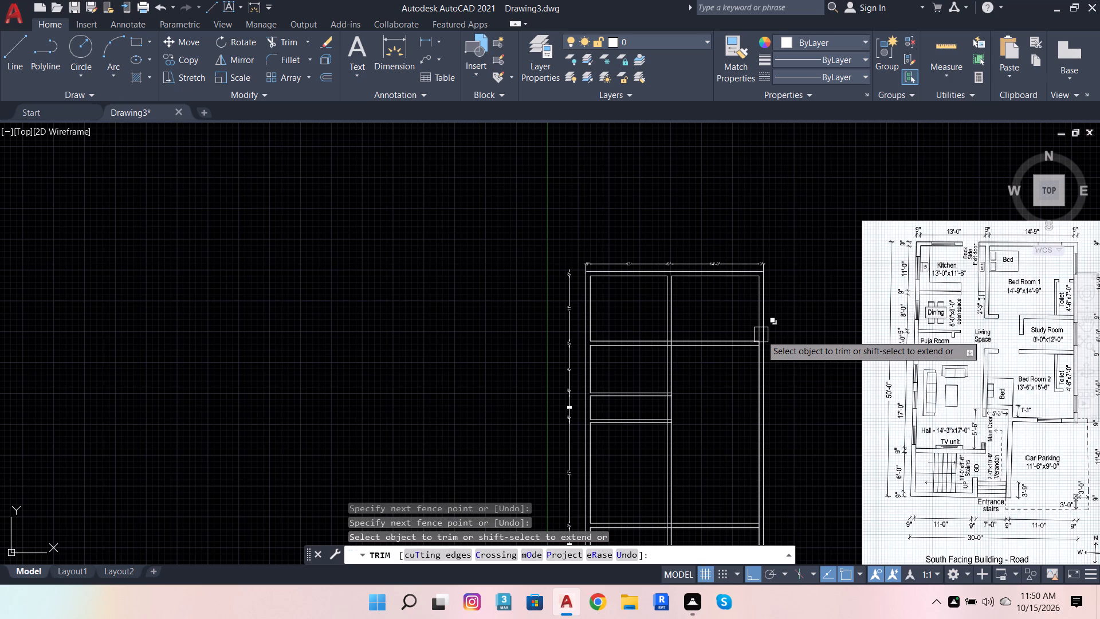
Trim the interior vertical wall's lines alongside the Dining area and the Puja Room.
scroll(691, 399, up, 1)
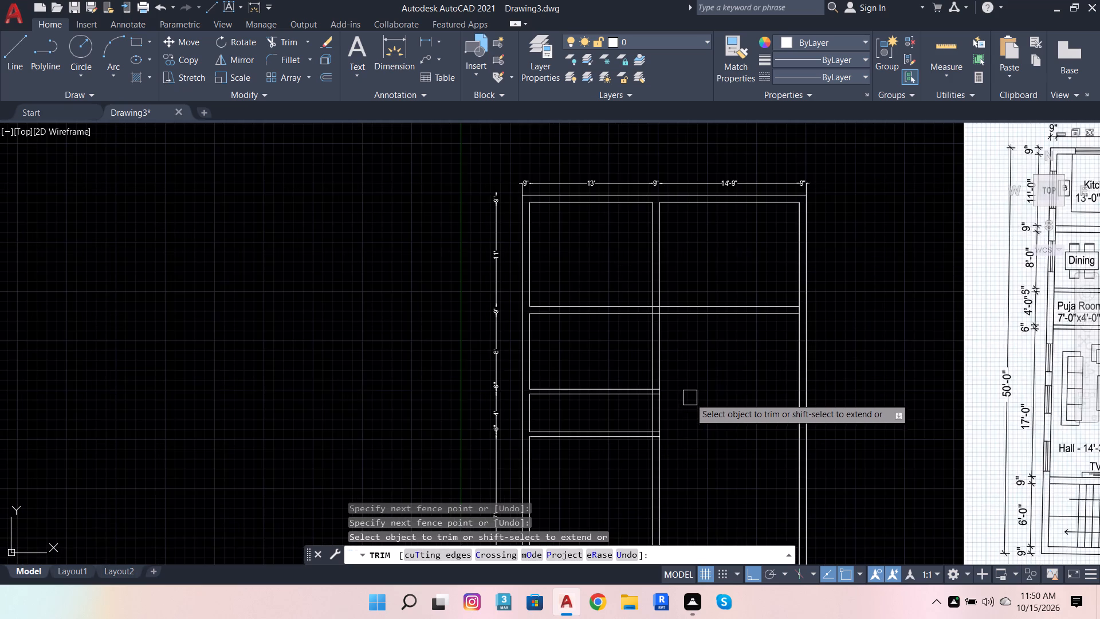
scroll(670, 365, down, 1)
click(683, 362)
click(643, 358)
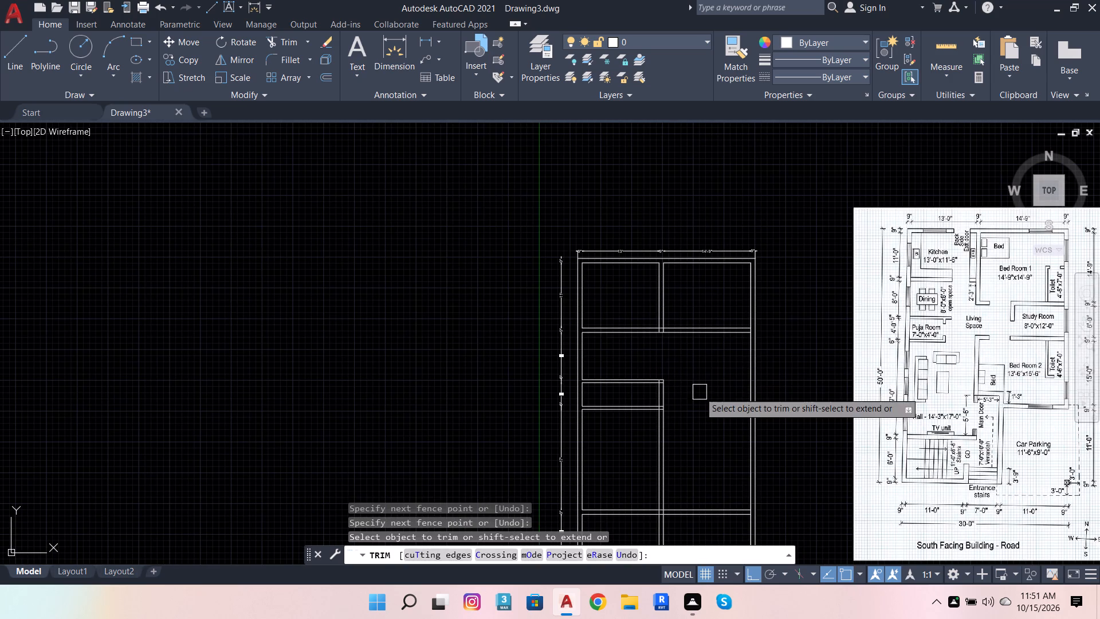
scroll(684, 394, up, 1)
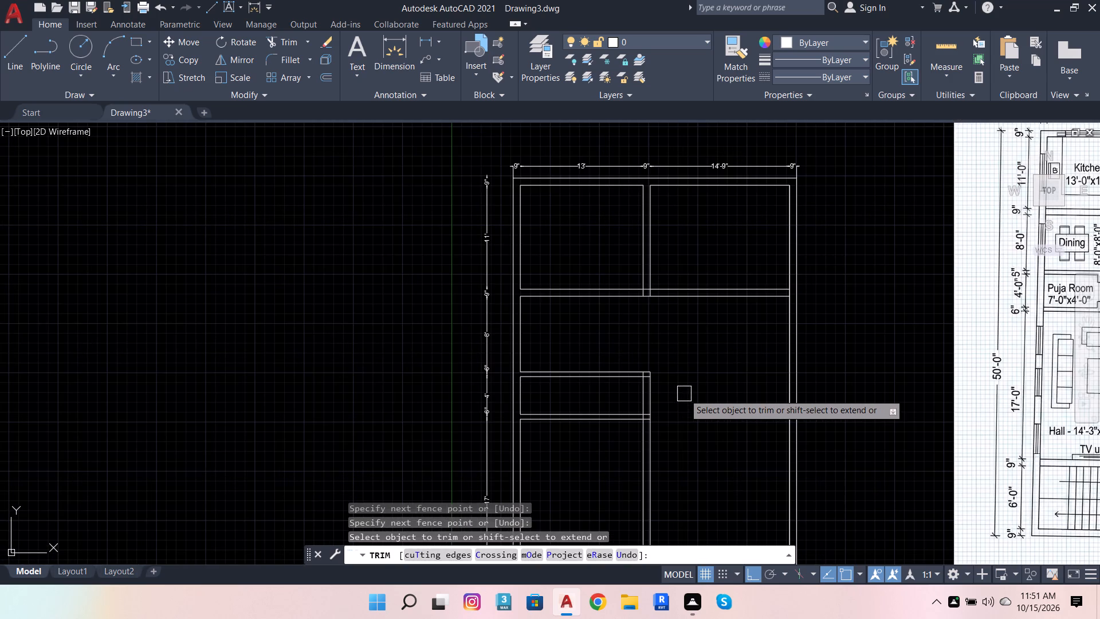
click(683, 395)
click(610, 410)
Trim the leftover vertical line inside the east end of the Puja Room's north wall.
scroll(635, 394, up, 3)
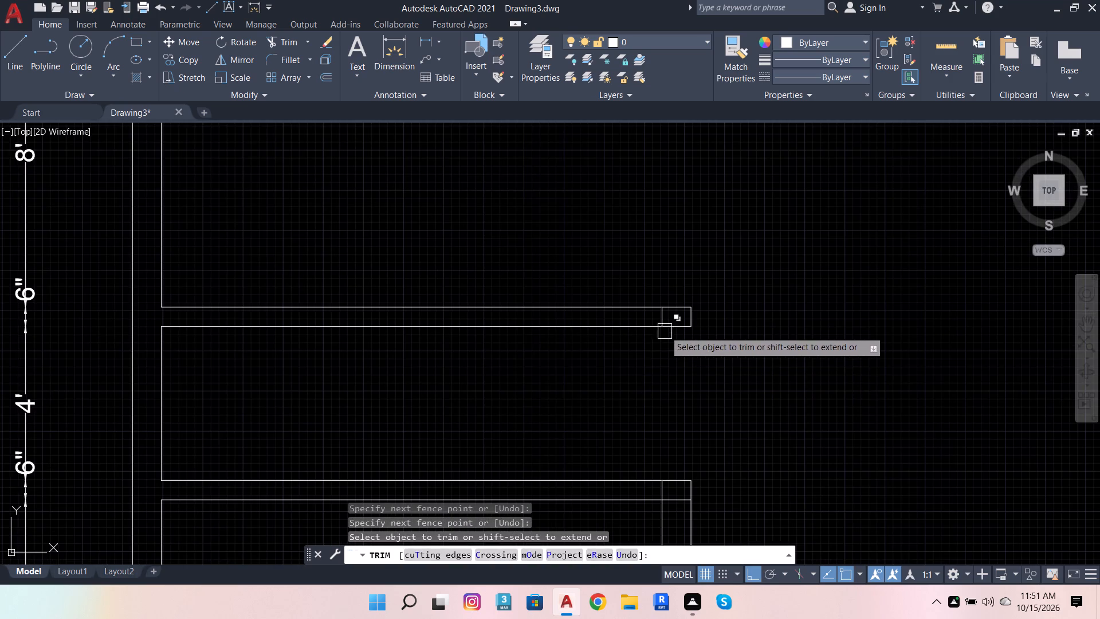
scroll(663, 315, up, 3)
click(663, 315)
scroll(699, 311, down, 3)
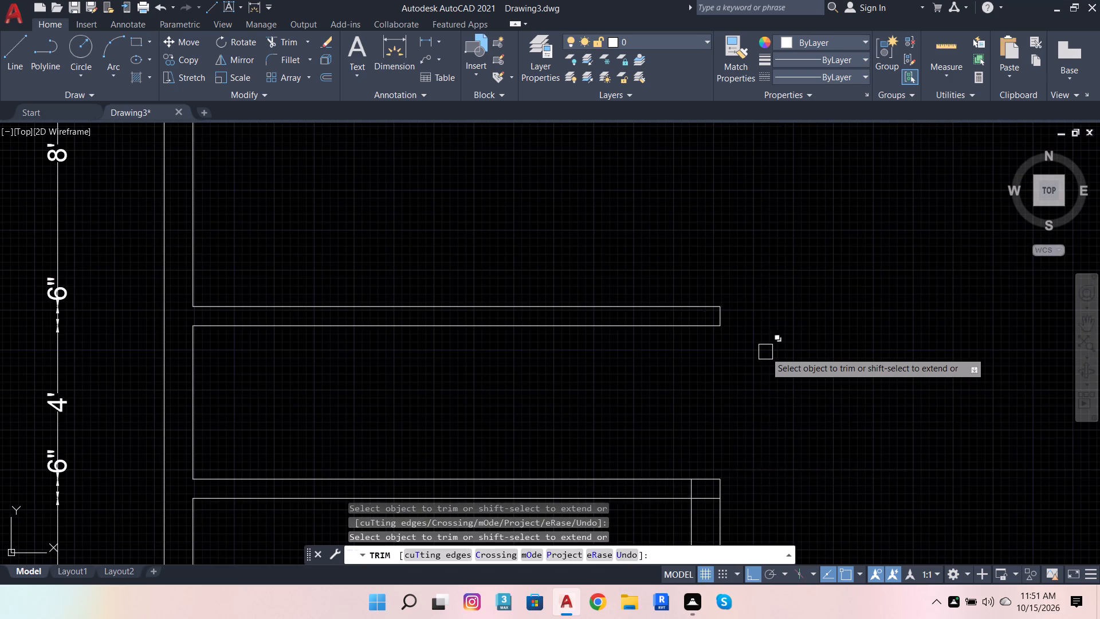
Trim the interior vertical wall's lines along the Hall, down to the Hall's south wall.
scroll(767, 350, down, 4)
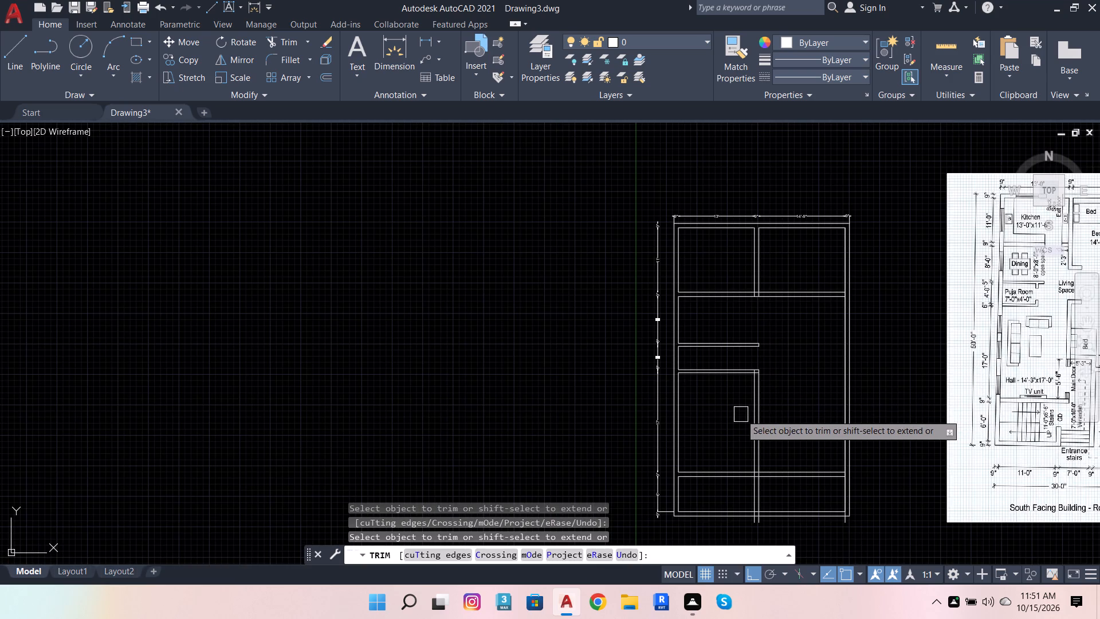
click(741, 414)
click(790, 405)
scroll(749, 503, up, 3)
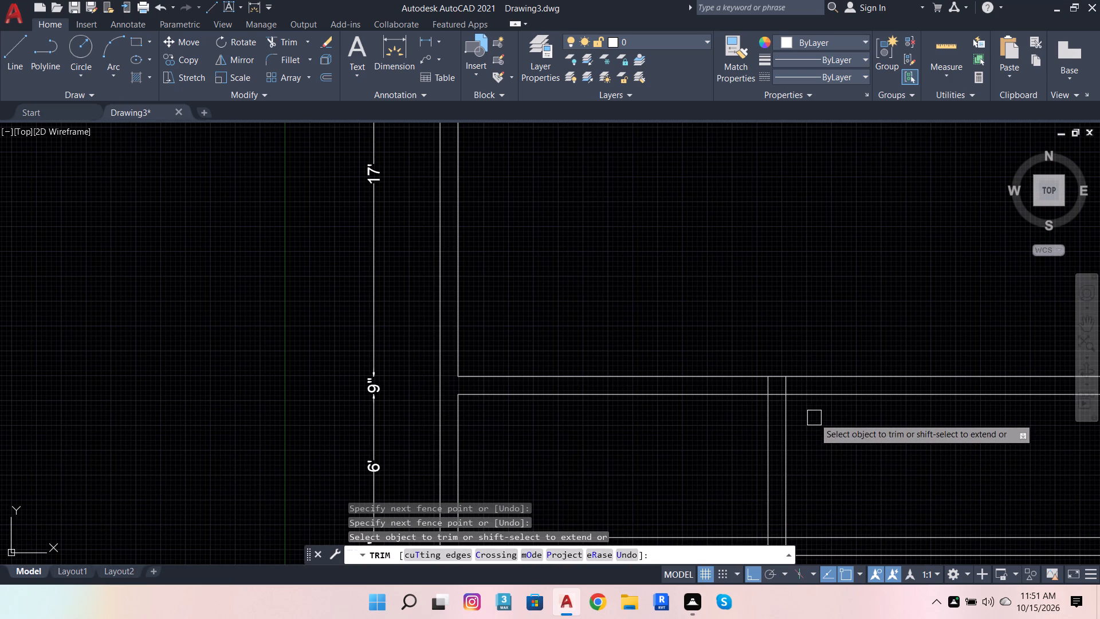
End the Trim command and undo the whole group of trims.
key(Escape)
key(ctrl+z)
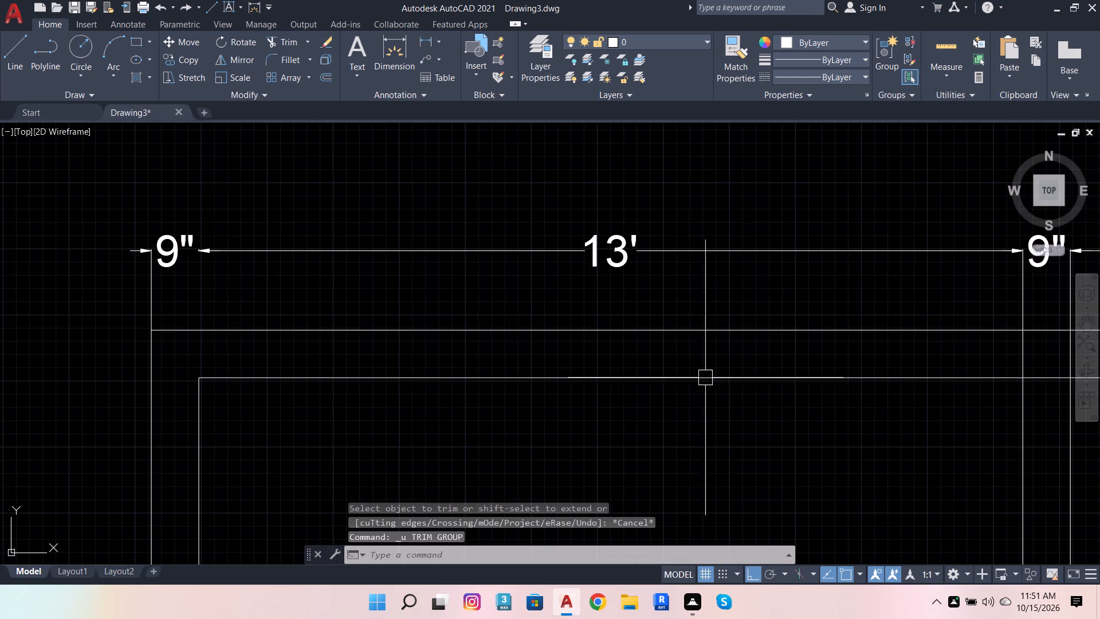
Trim the crossing lines where the interior vertical wall meets the Kitchen's south wall, leaving an open T-junction.
ctrl+scroll(698, 377, down, 4)
scroll(793, 345, down, 3)
scroll(776, 406, up, 2)
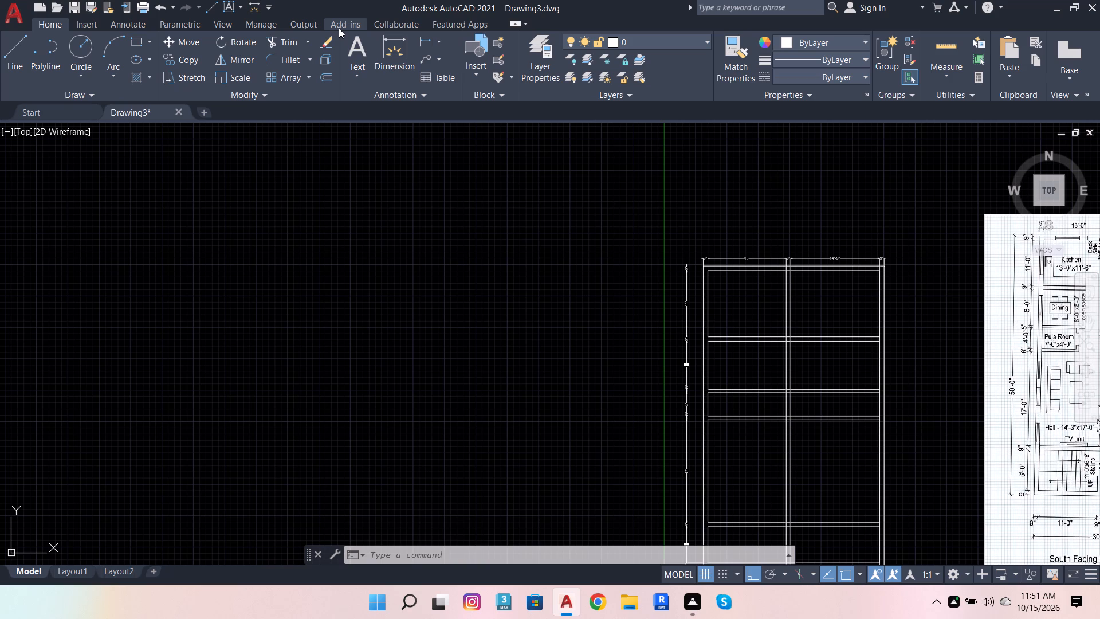
click(279, 36)
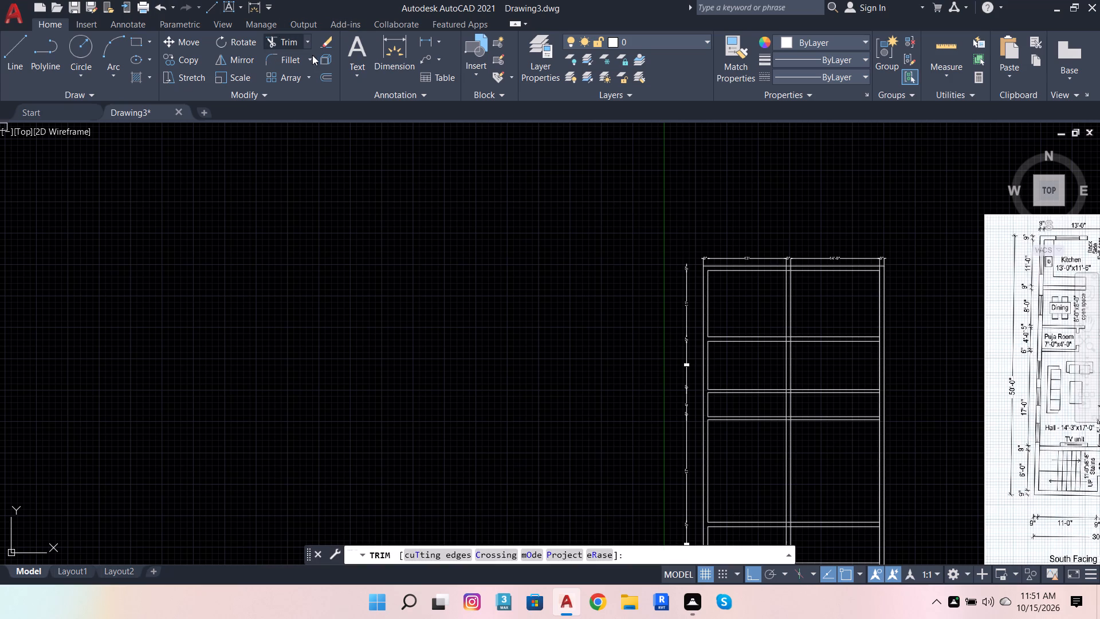
scroll(791, 370, up, 4)
scroll(770, 252, up, 2)
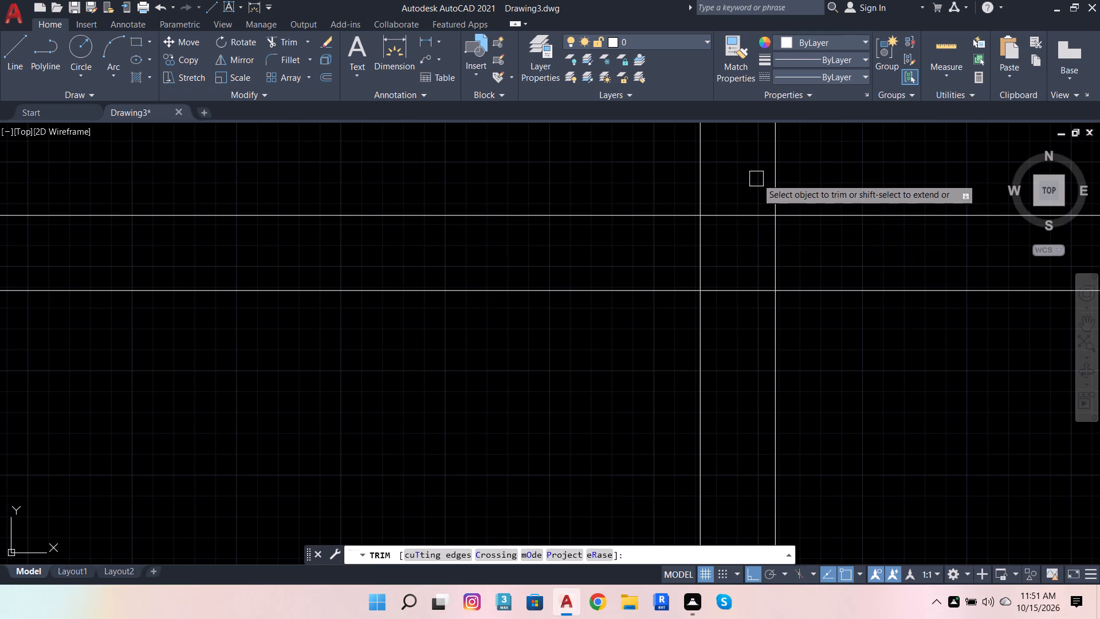
drag(757, 178, 809, 245)
scroll(655, 268, down, 2)
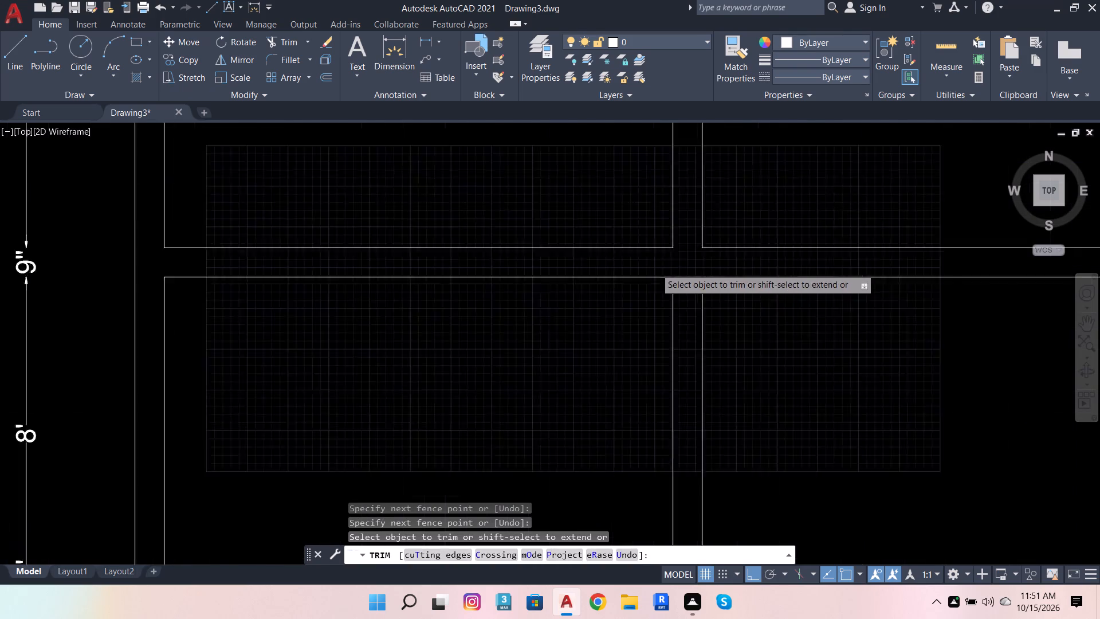
scroll(655, 268, down, 2)
key(Escape)
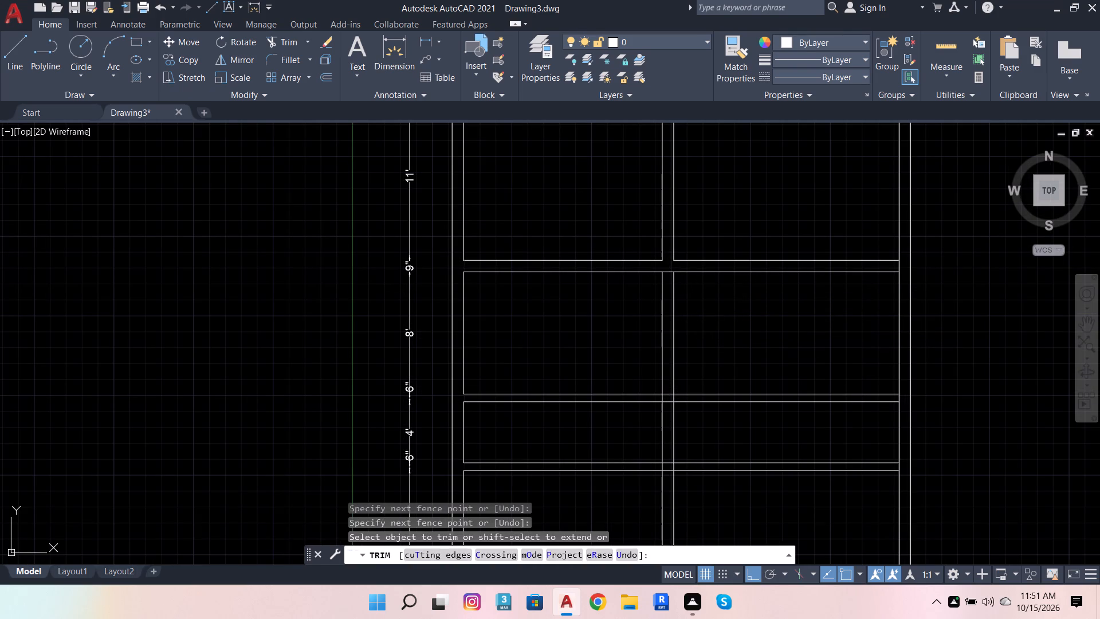
key(Escape)
Delete both interior vertical wall lines below the Kitchen's south wall.
click(828, 348)
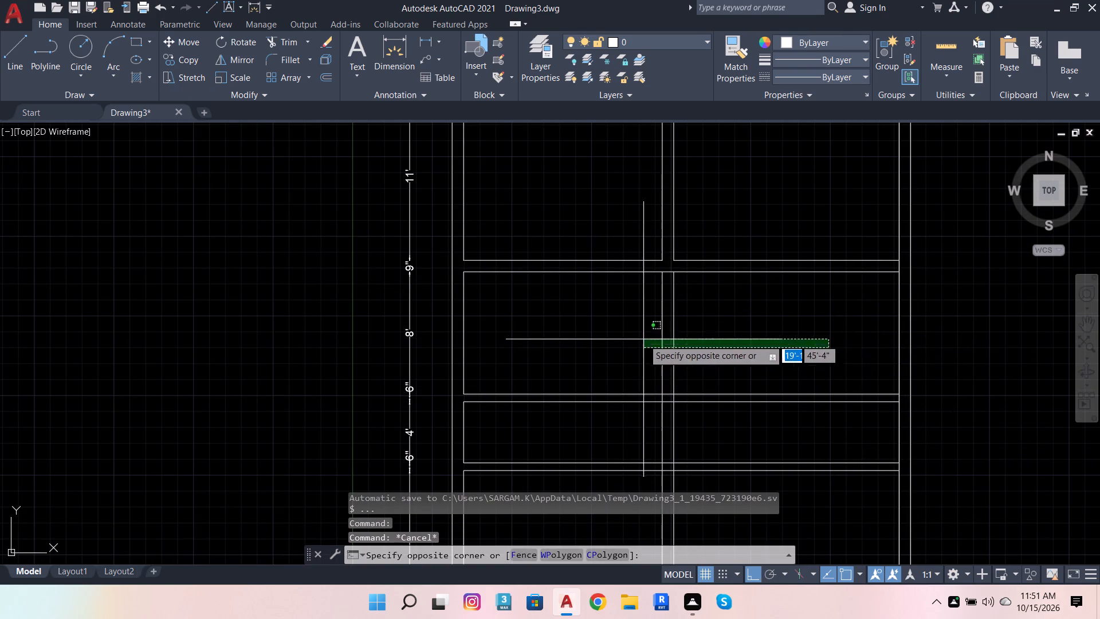
click(626, 322)
scroll(730, 399, down, 2)
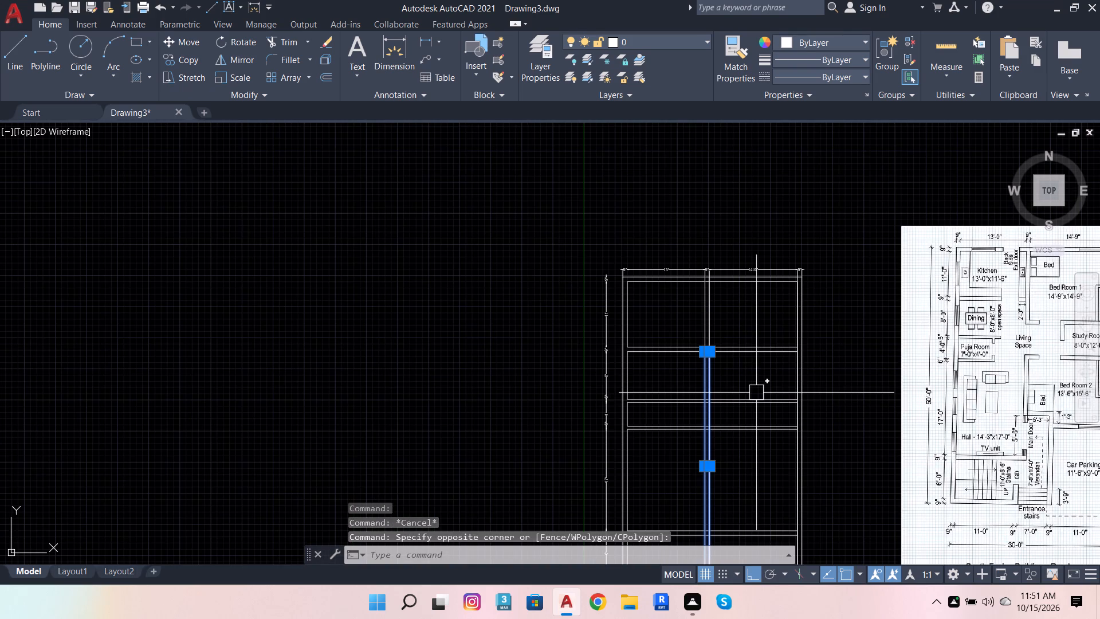
scroll(653, 386, down, 1)
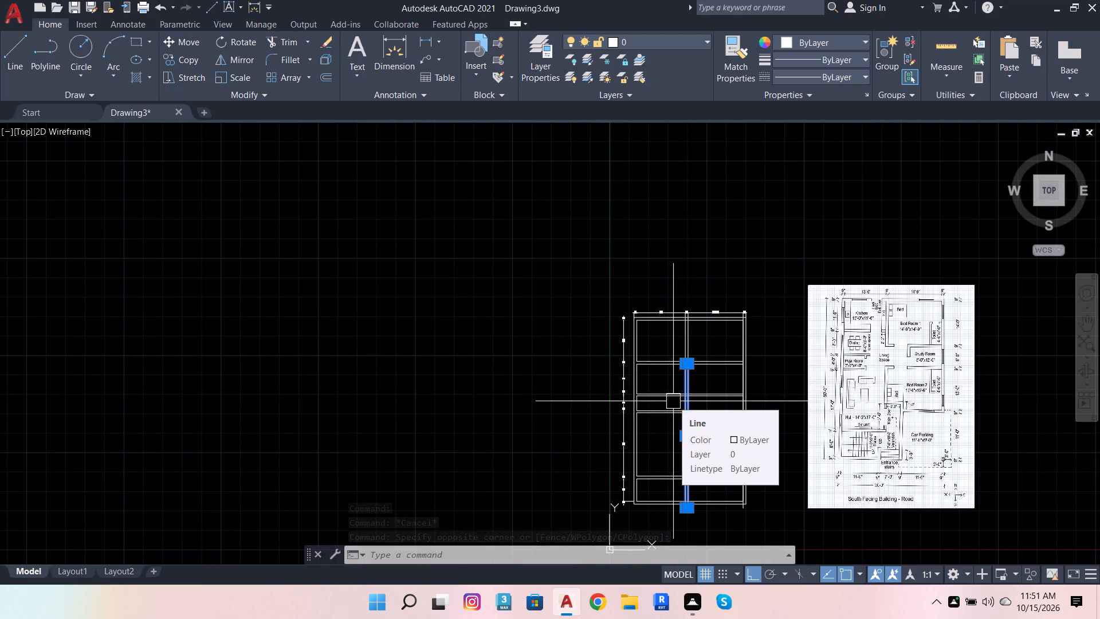
key(shift+Delete)
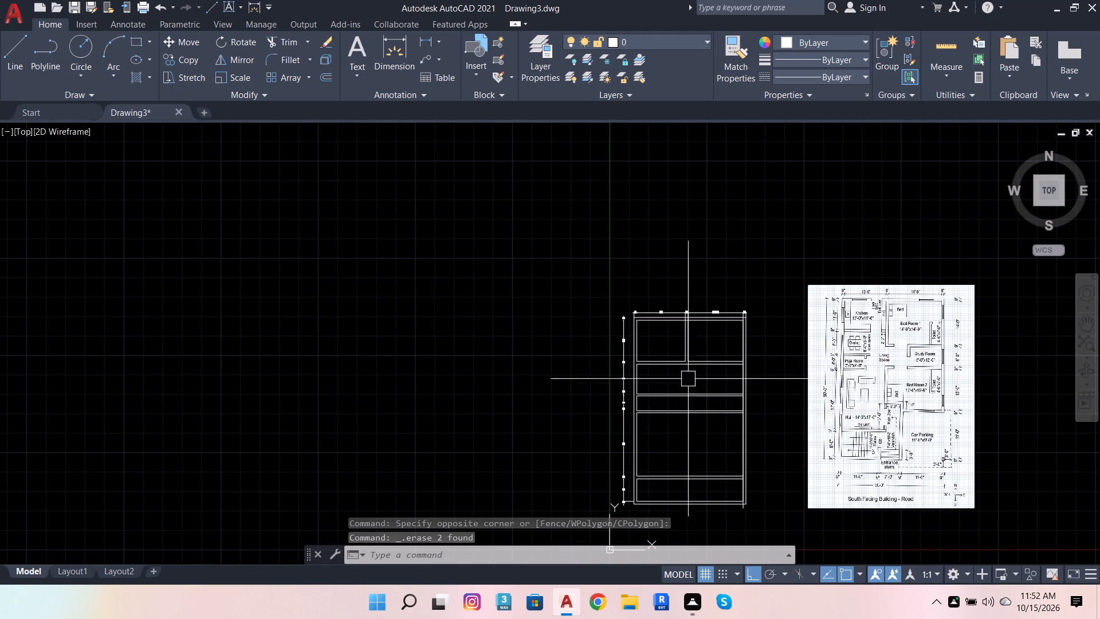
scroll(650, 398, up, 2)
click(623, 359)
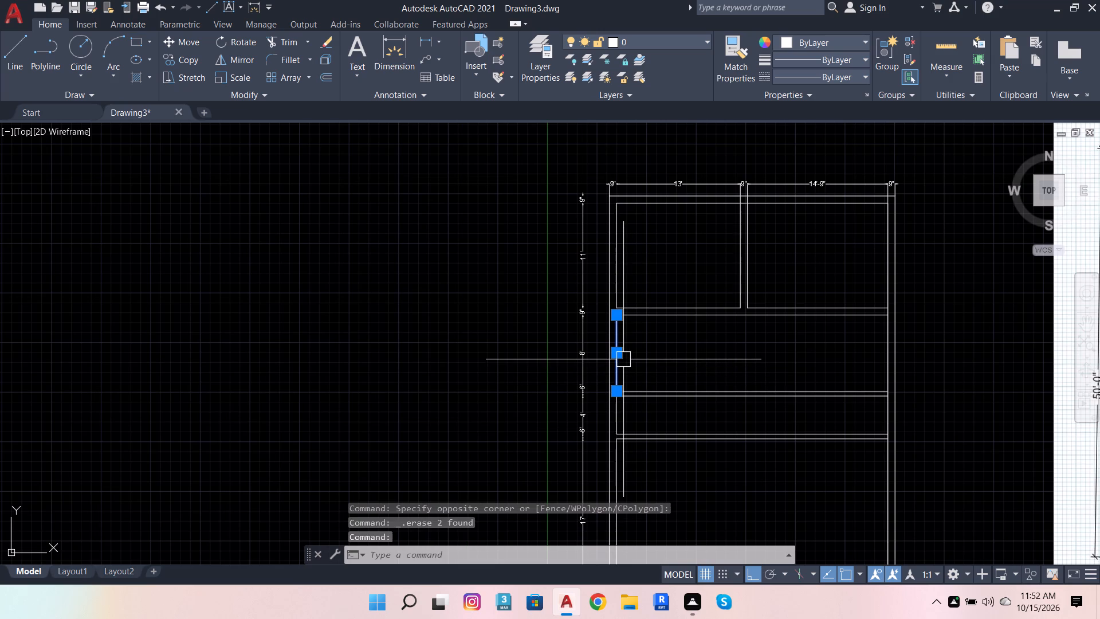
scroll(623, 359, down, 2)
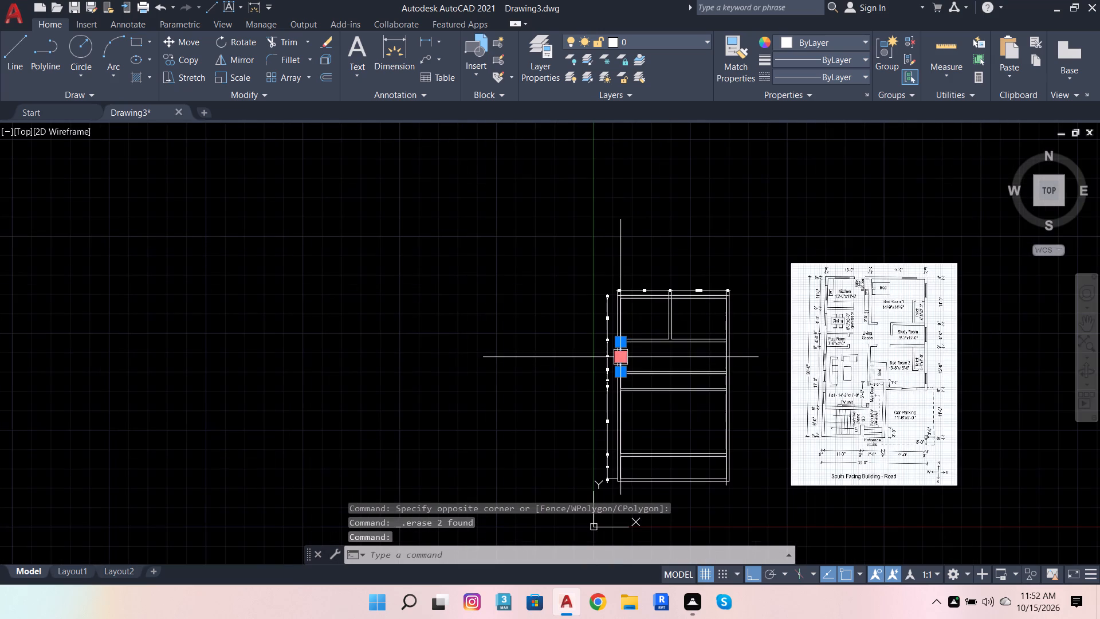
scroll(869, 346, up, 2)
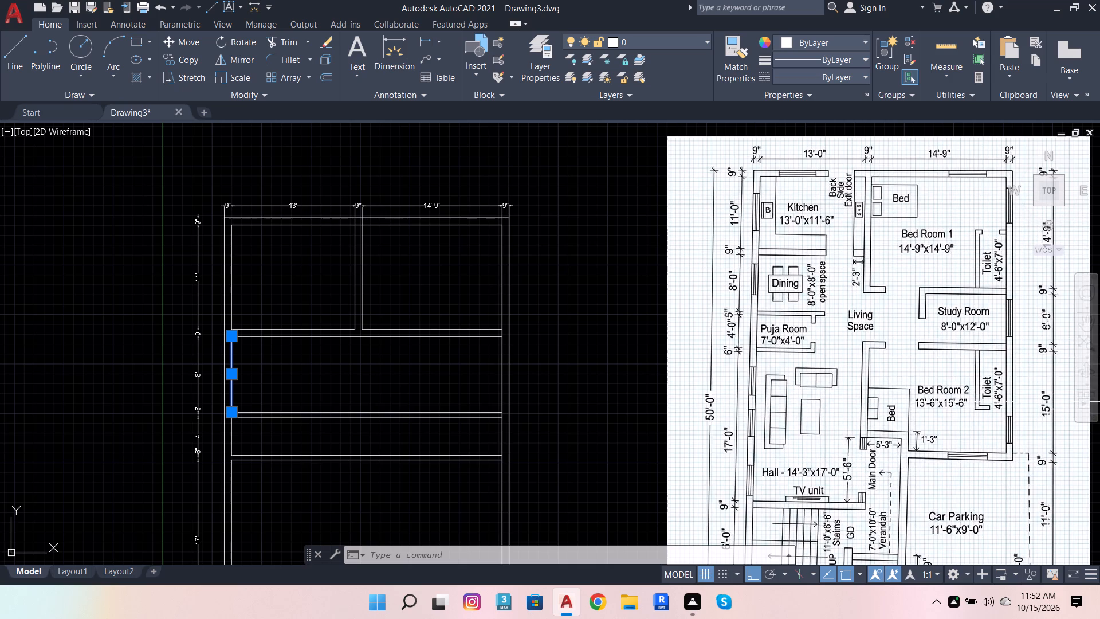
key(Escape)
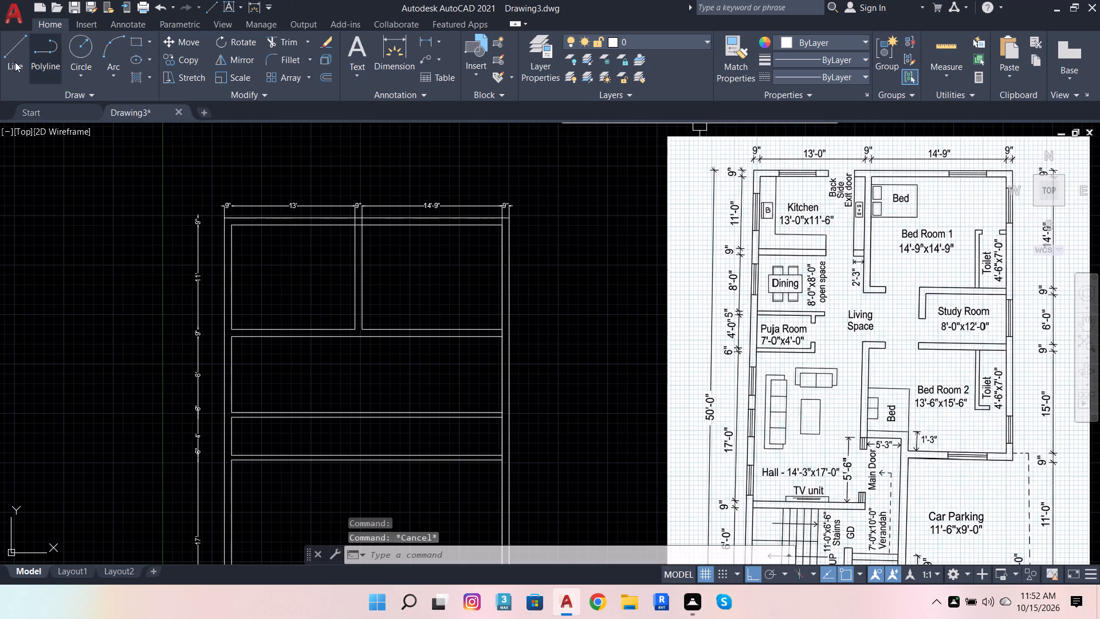
Draw a vertical line from the Kitchen's southwest inner corner along the west wall's inner face to just past the building's south wall.
click(7, 53)
scroll(183, 299, up, 2)
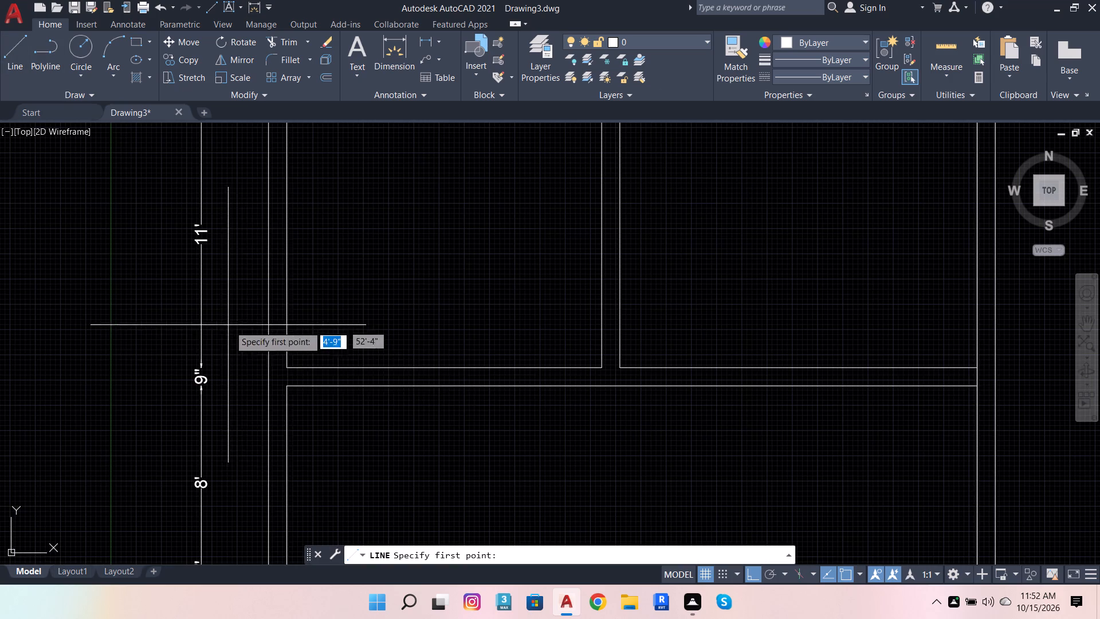
click(287, 371)
scroll(329, 342, down, 6)
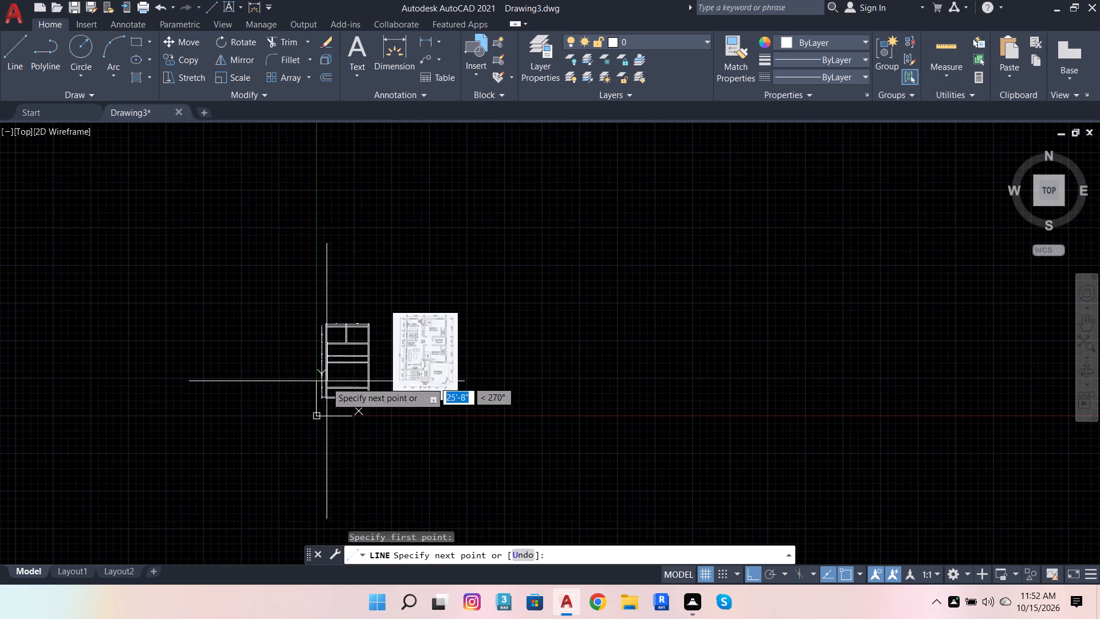
scroll(318, 389, up, 6)
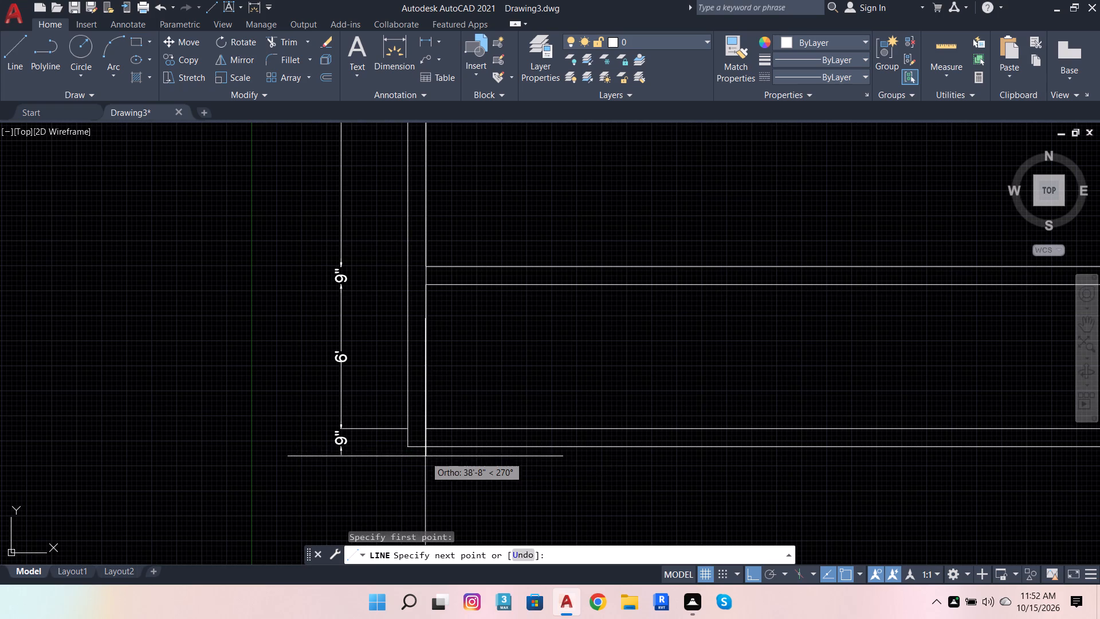
scroll(425, 456, up, 3)
click(425, 457)
key(Escape)
Offset the new line along the west wall's inner face 8' east, across the Dining and Puja Room area.
click(416, 456)
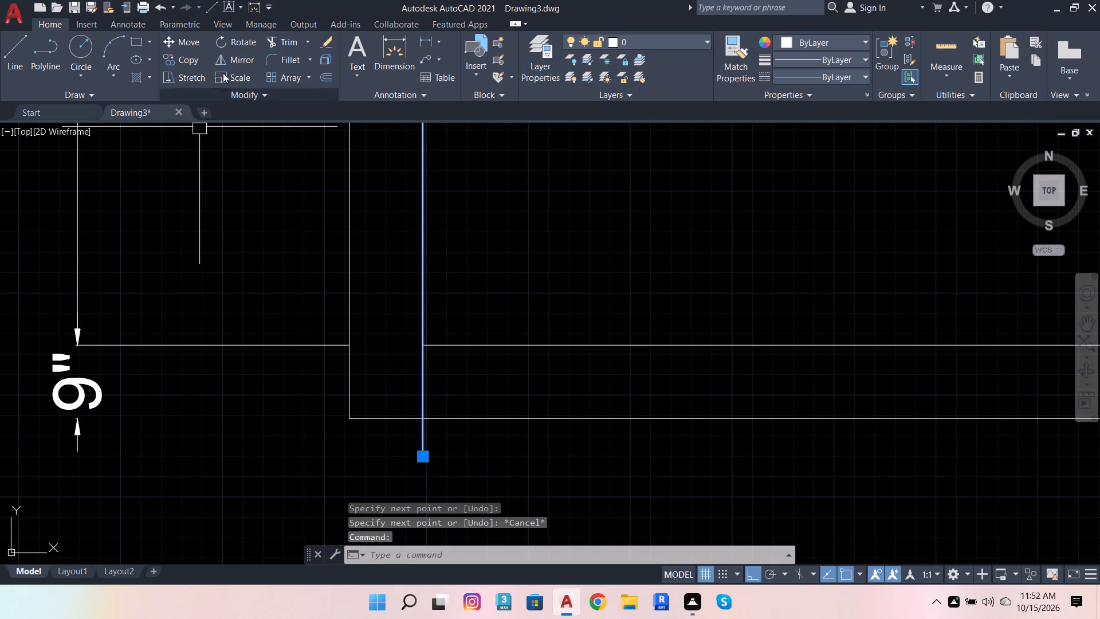
click(328, 73)
scroll(326, 218, down, 5)
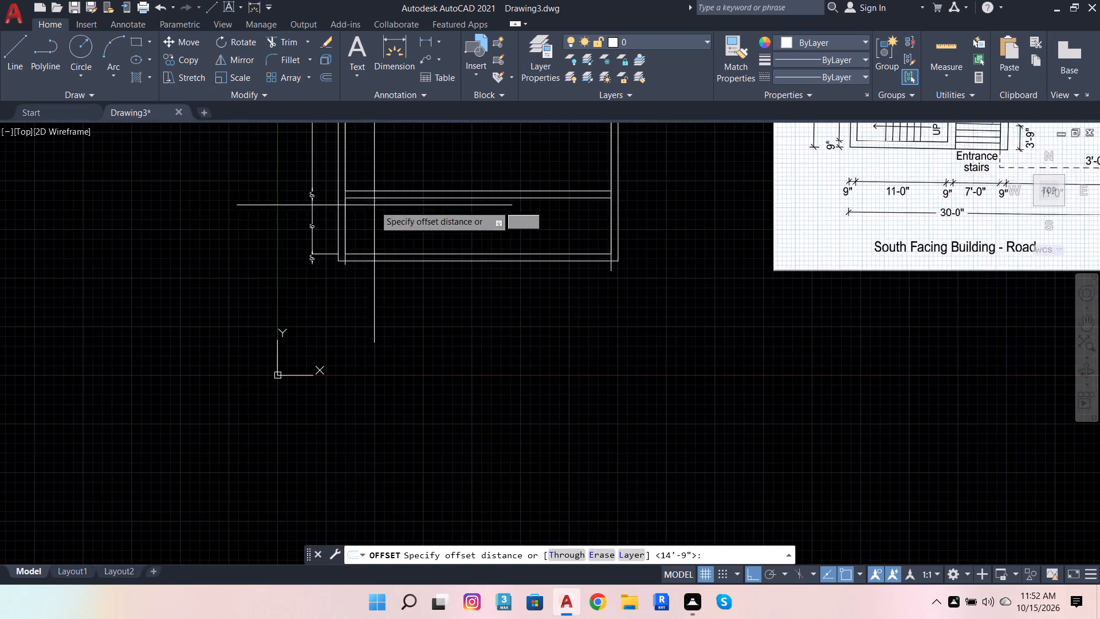
scroll(388, 338, down, 3)
scroll(383, 248, up, 3)
scroll(360, 183, up, 4)
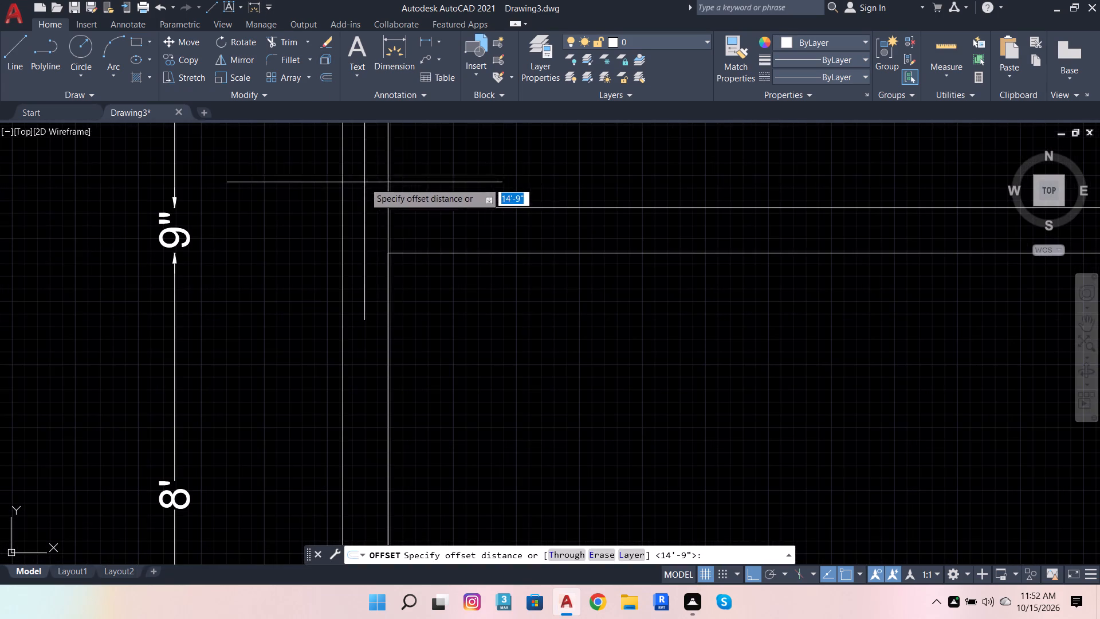
click(388, 205)
scroll(426, 240, down, 3)
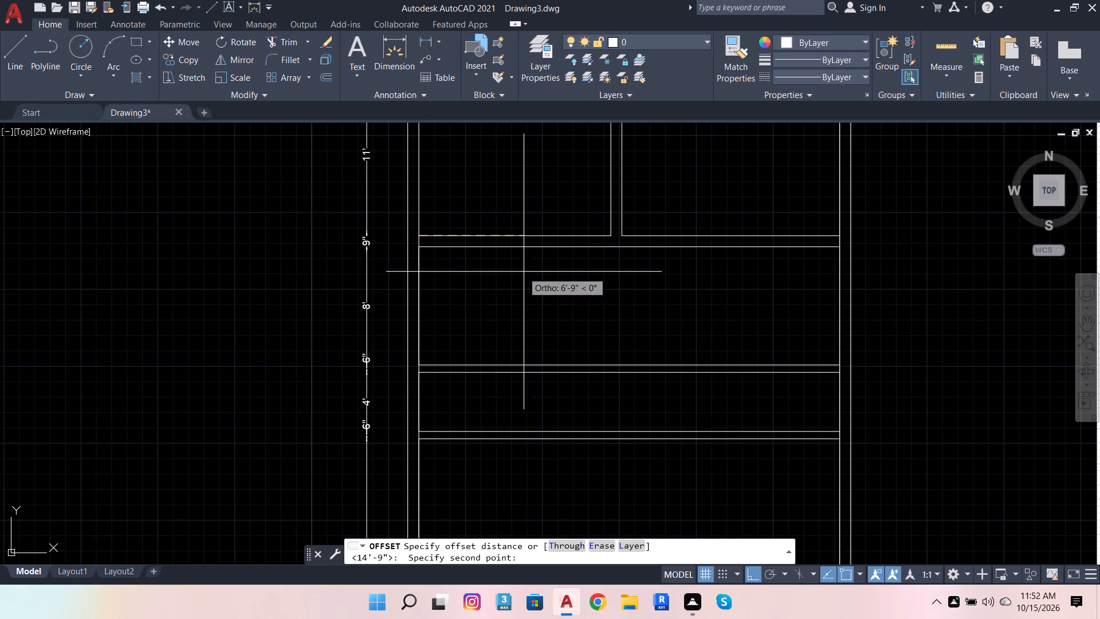
scroll(575, 280, down, 1)
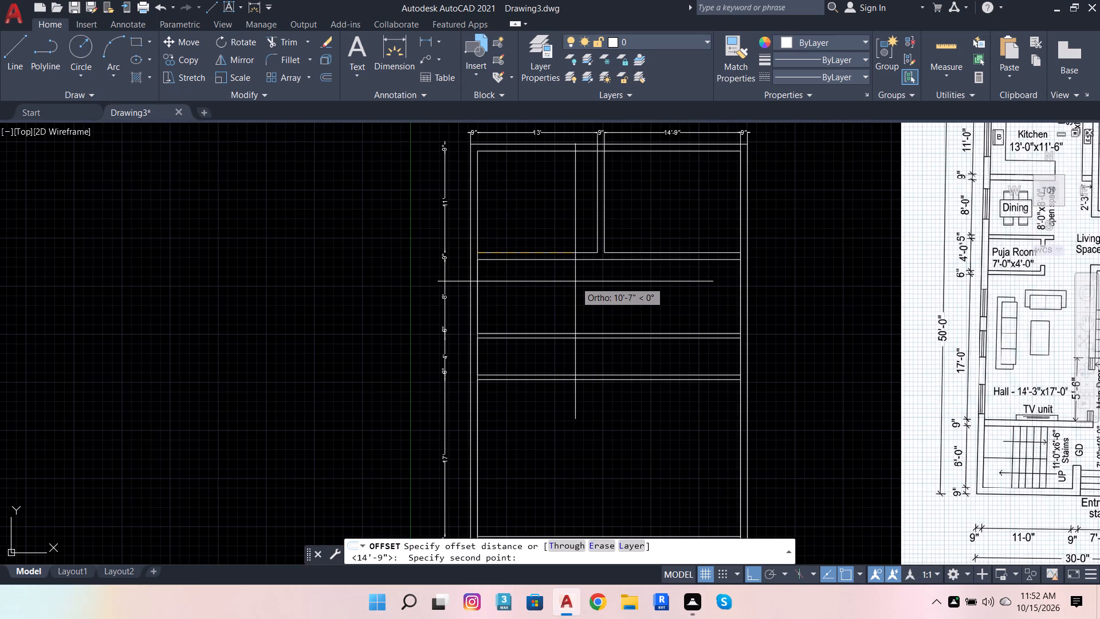
text(8')
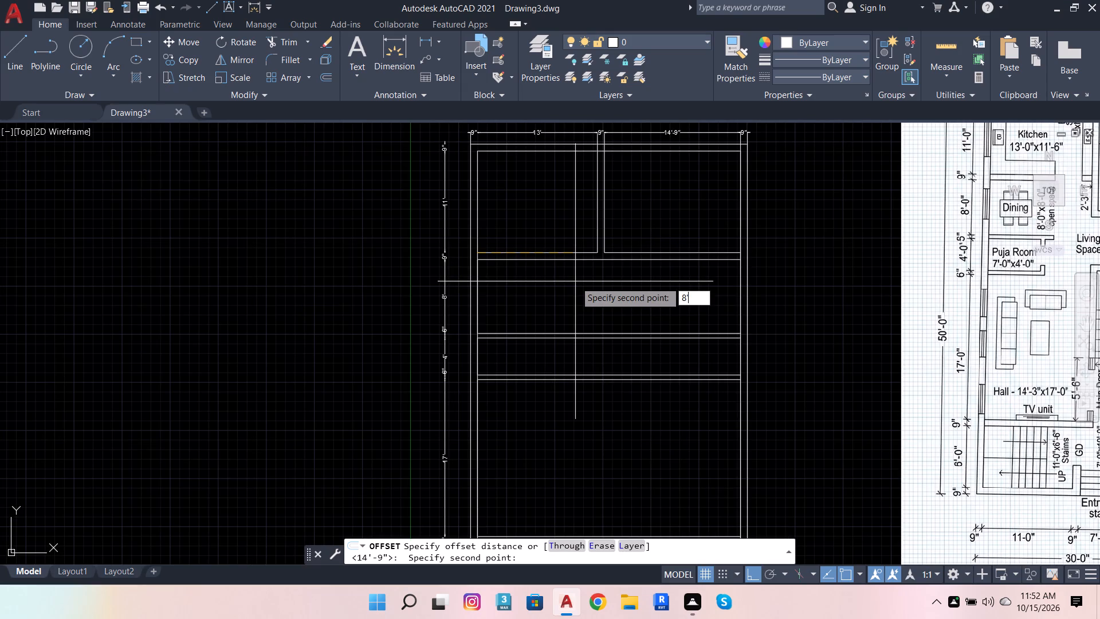
key(Return)
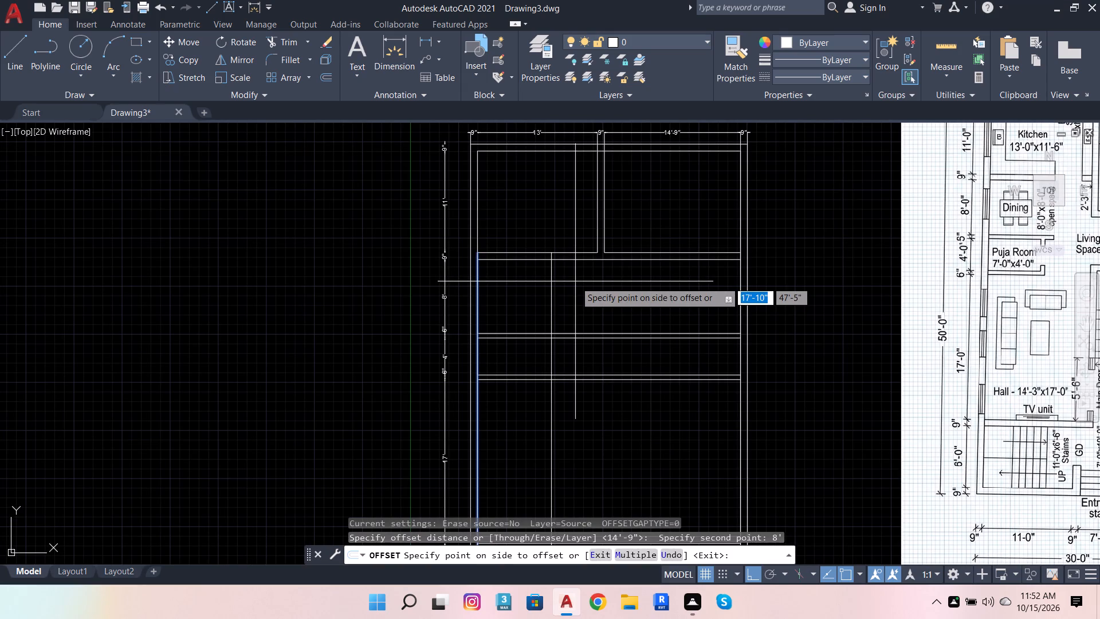
click(575, 281)
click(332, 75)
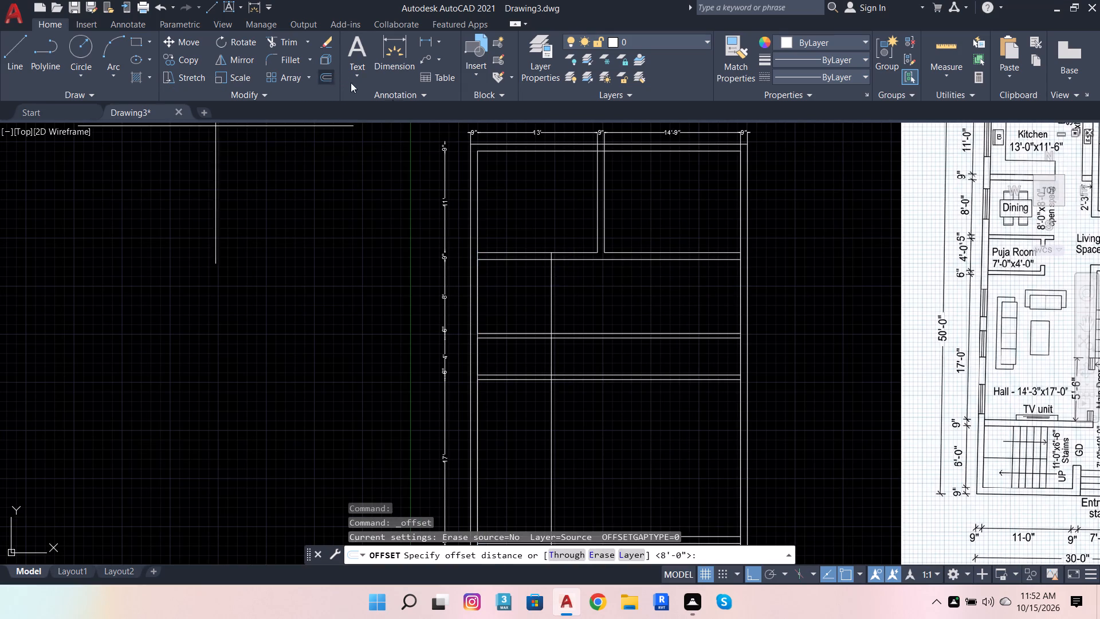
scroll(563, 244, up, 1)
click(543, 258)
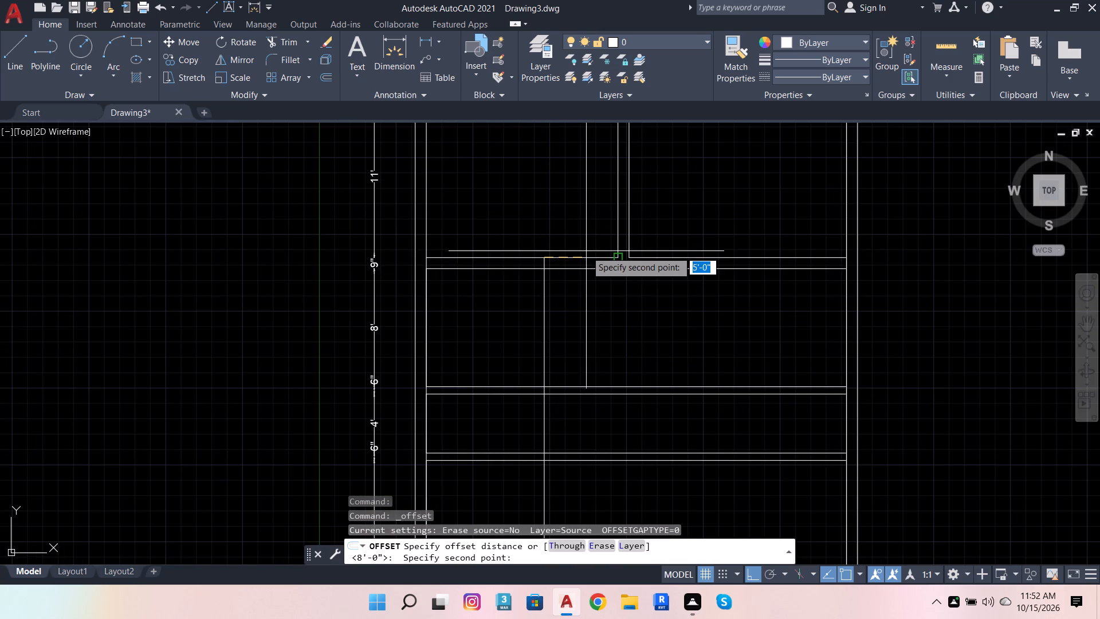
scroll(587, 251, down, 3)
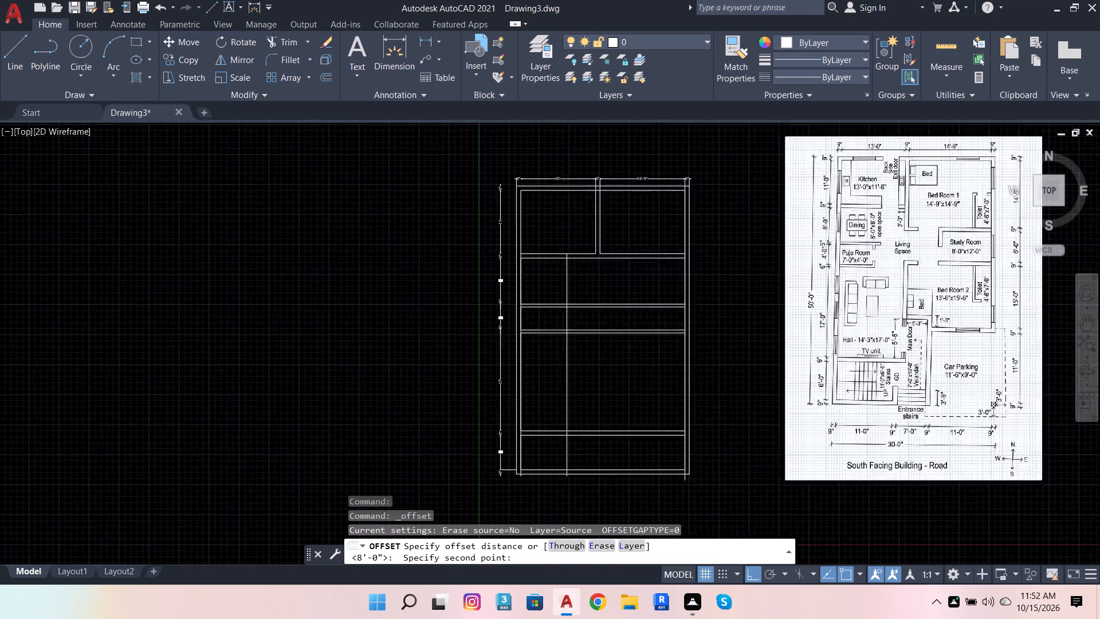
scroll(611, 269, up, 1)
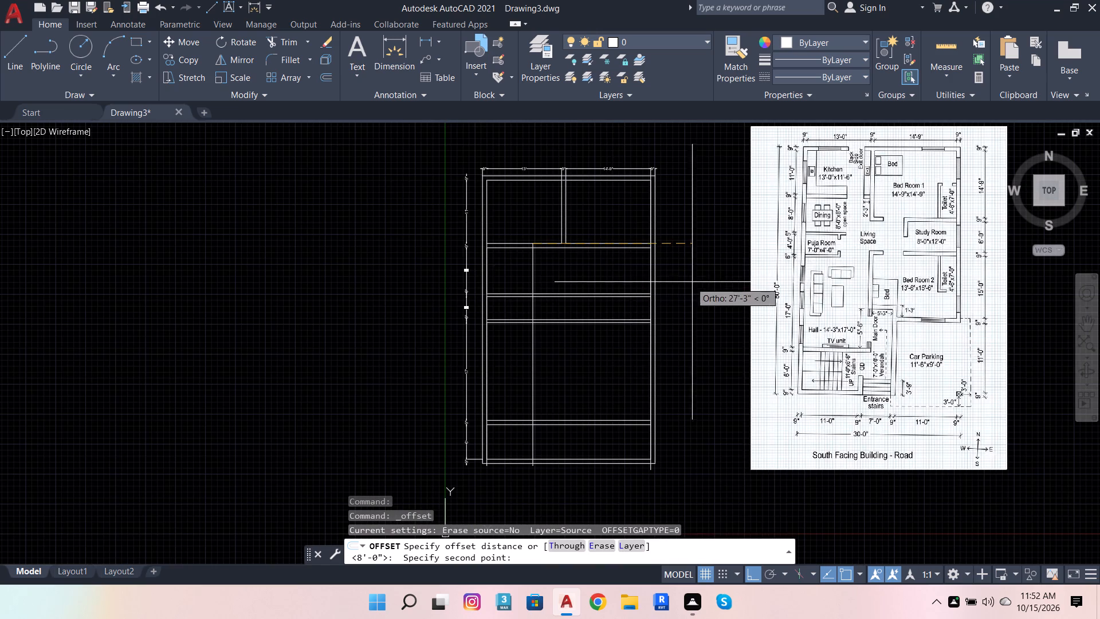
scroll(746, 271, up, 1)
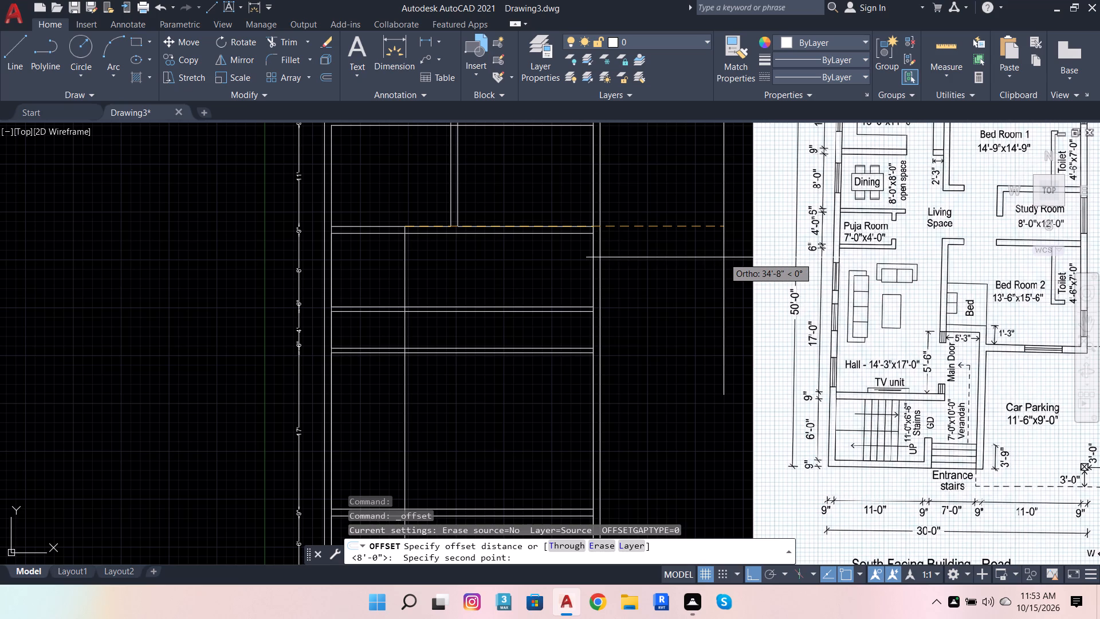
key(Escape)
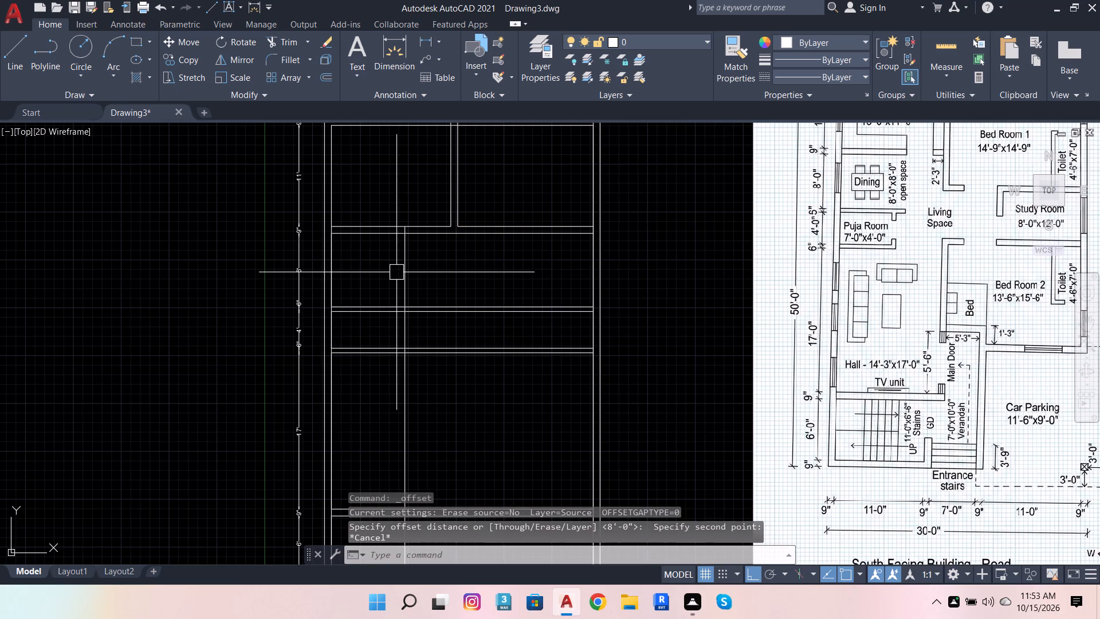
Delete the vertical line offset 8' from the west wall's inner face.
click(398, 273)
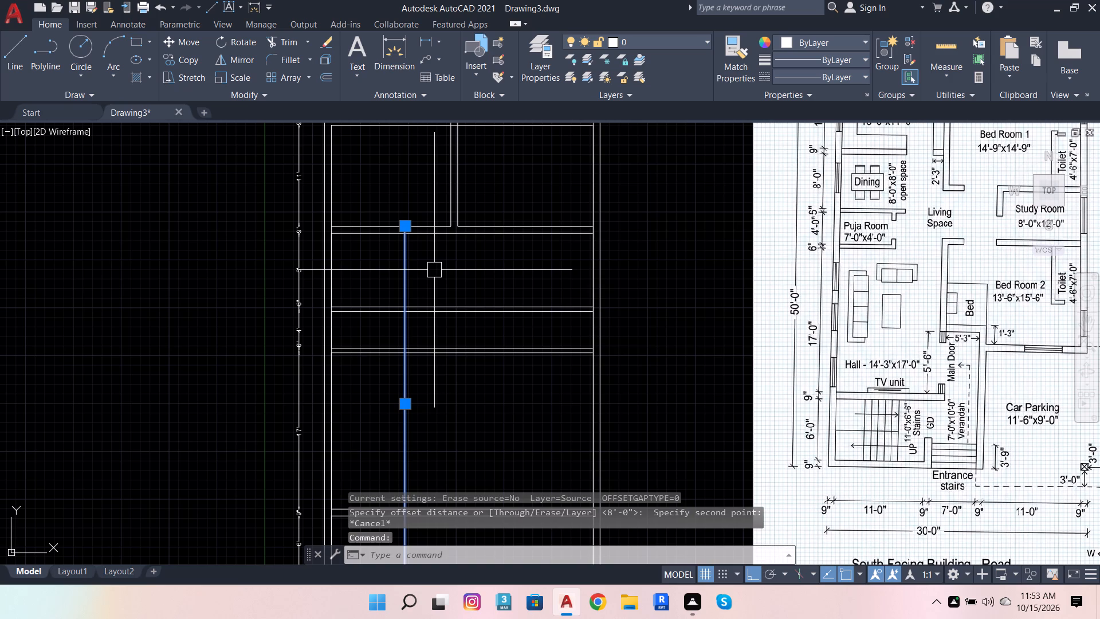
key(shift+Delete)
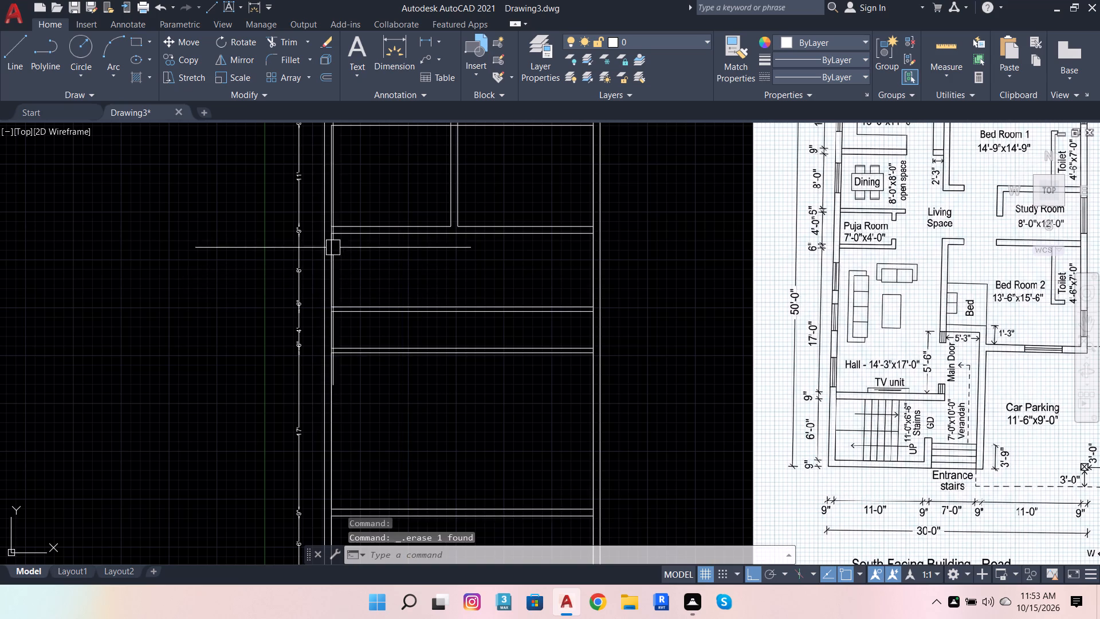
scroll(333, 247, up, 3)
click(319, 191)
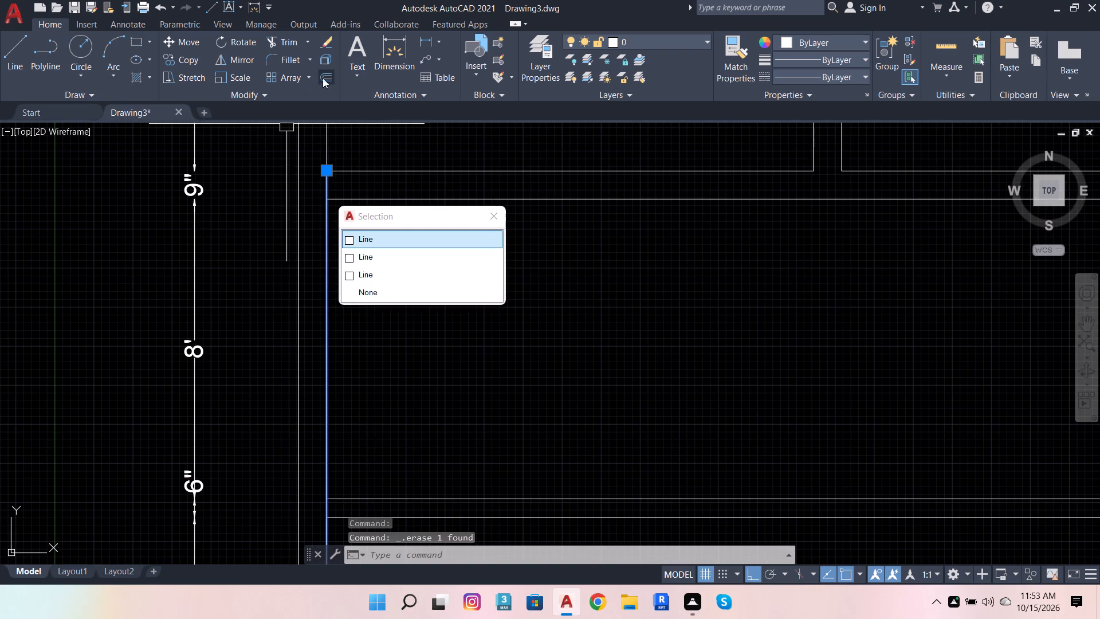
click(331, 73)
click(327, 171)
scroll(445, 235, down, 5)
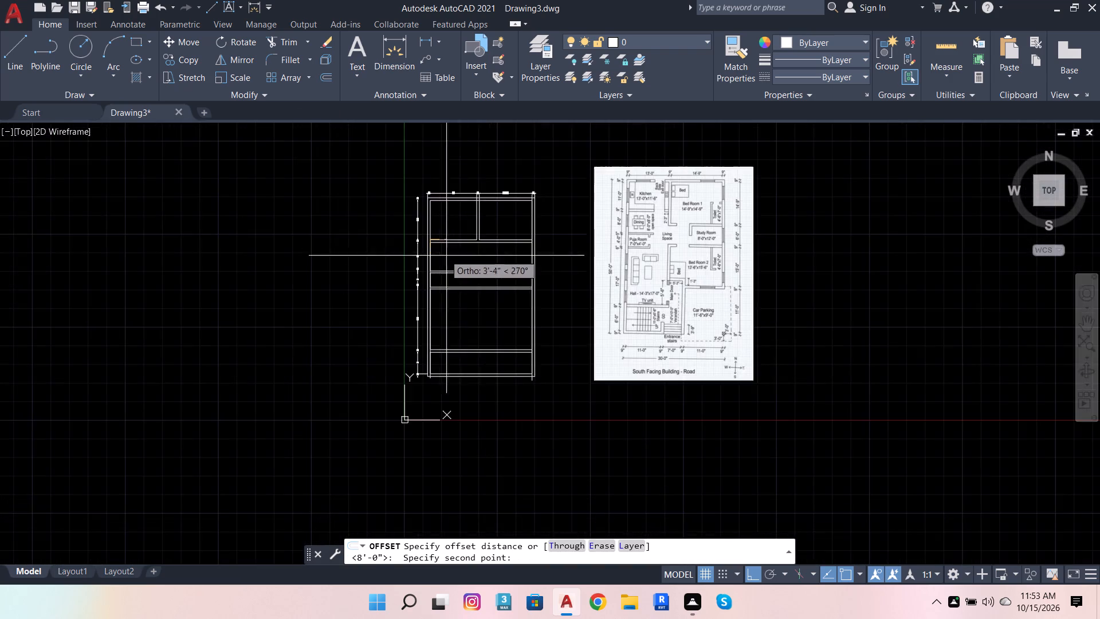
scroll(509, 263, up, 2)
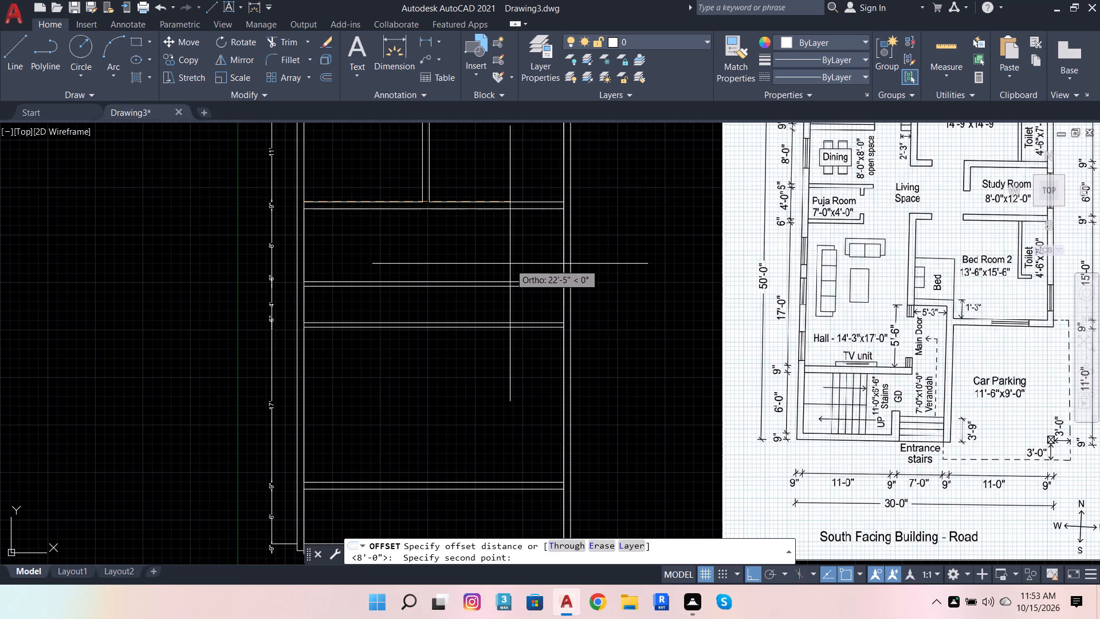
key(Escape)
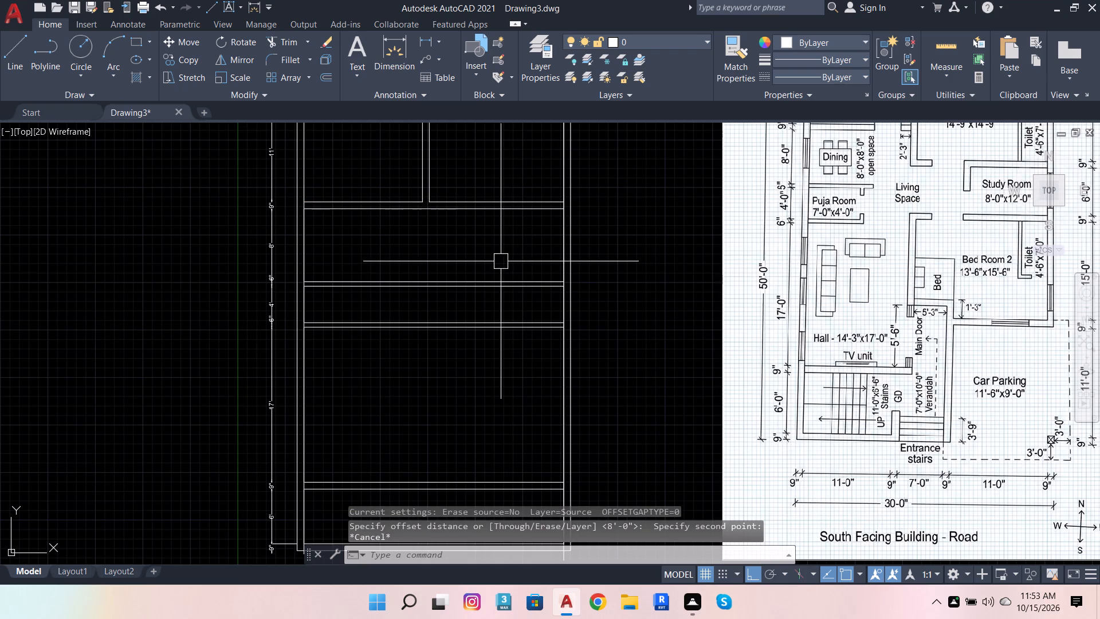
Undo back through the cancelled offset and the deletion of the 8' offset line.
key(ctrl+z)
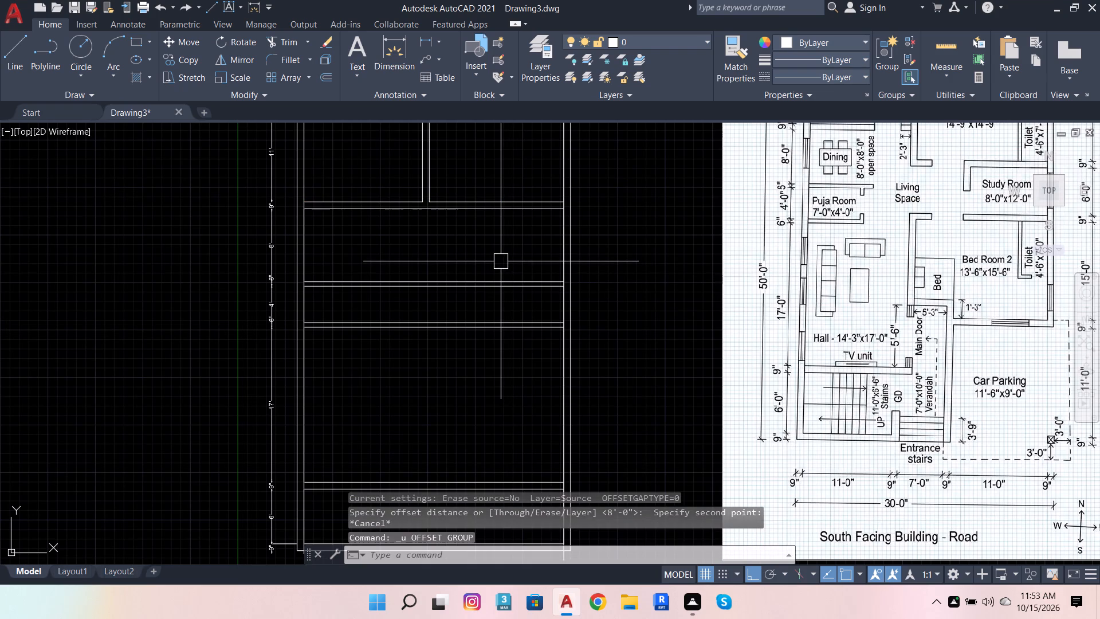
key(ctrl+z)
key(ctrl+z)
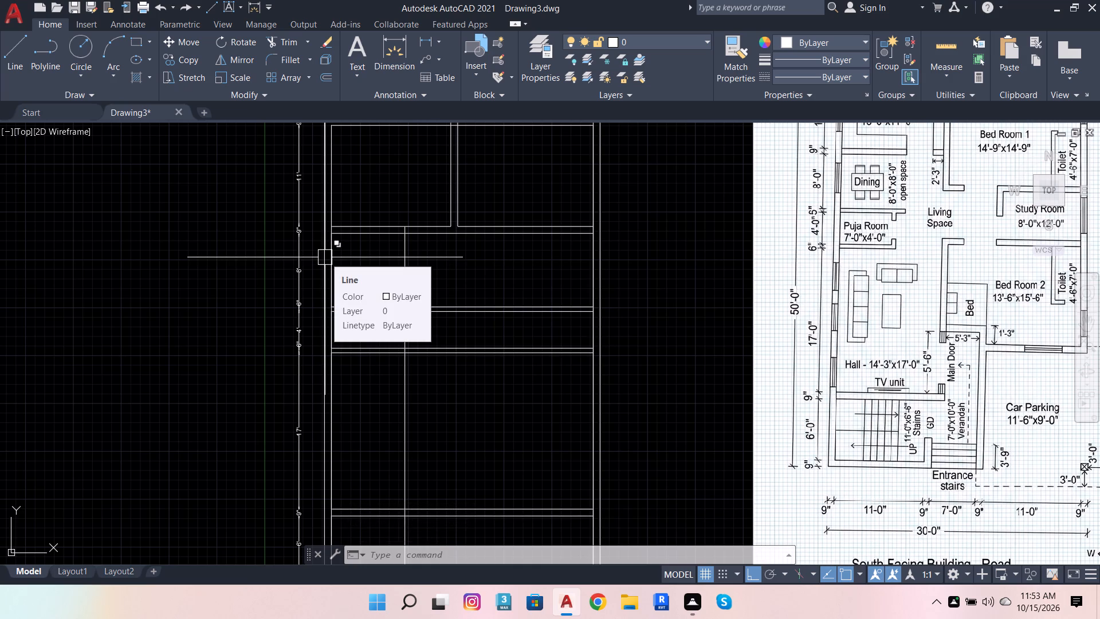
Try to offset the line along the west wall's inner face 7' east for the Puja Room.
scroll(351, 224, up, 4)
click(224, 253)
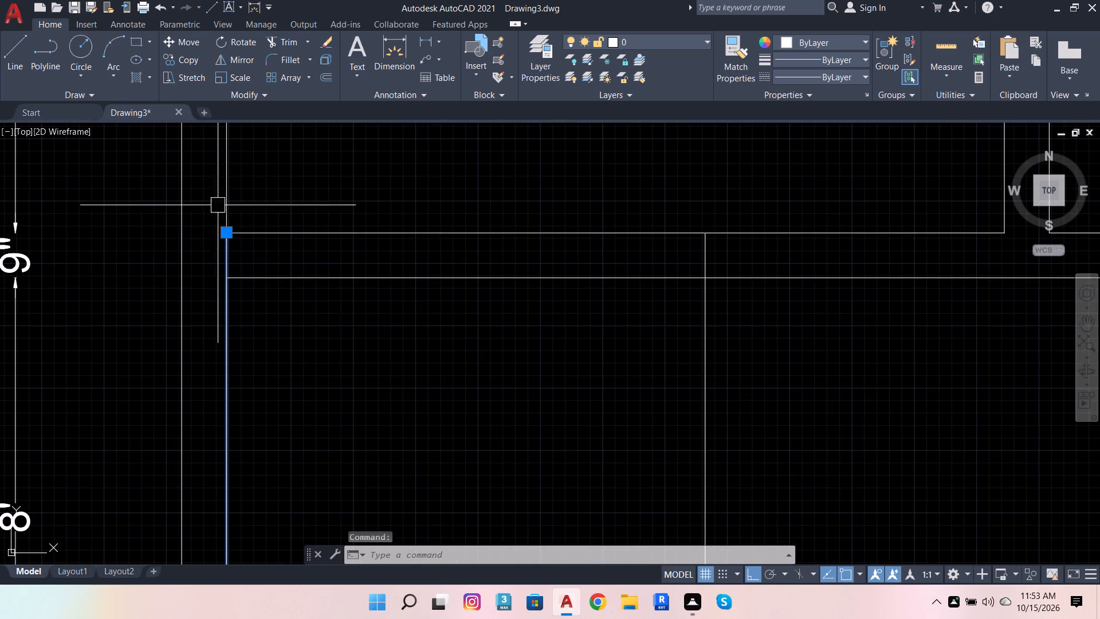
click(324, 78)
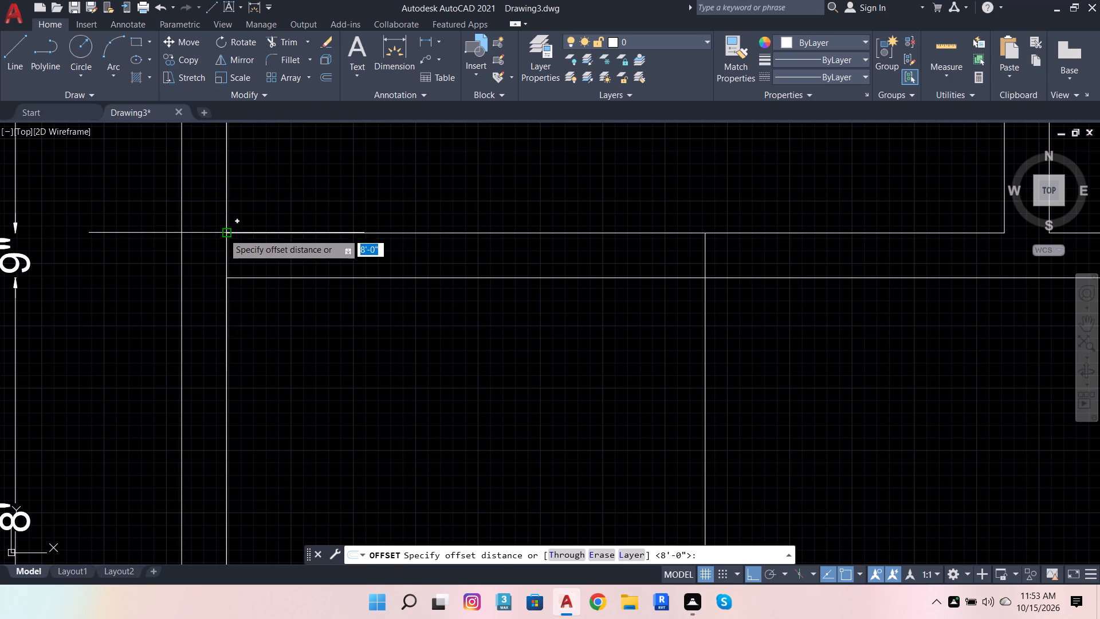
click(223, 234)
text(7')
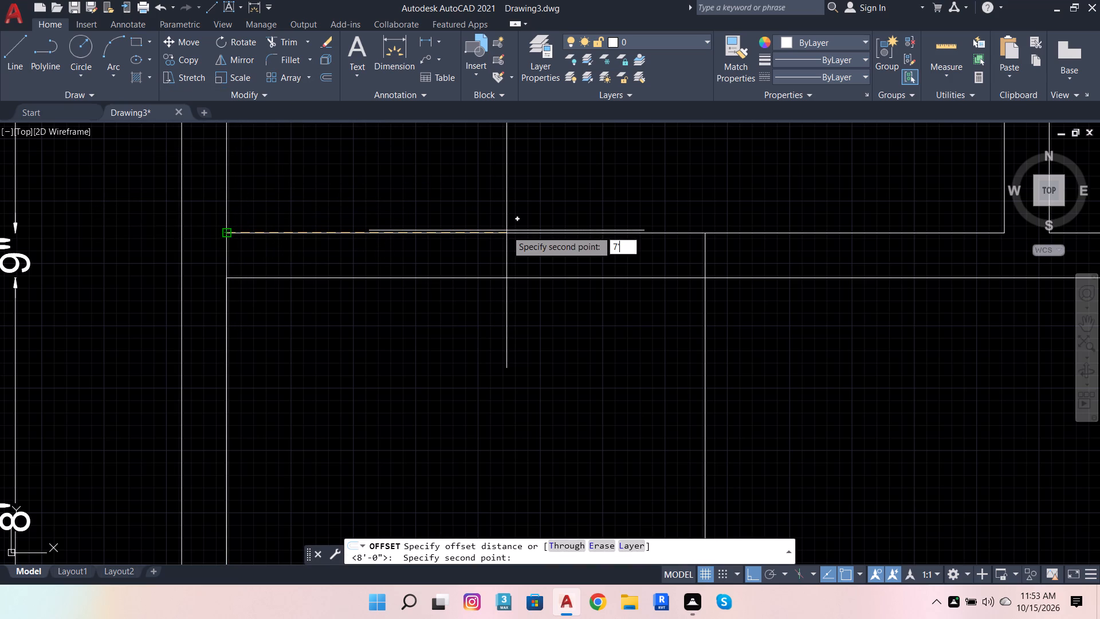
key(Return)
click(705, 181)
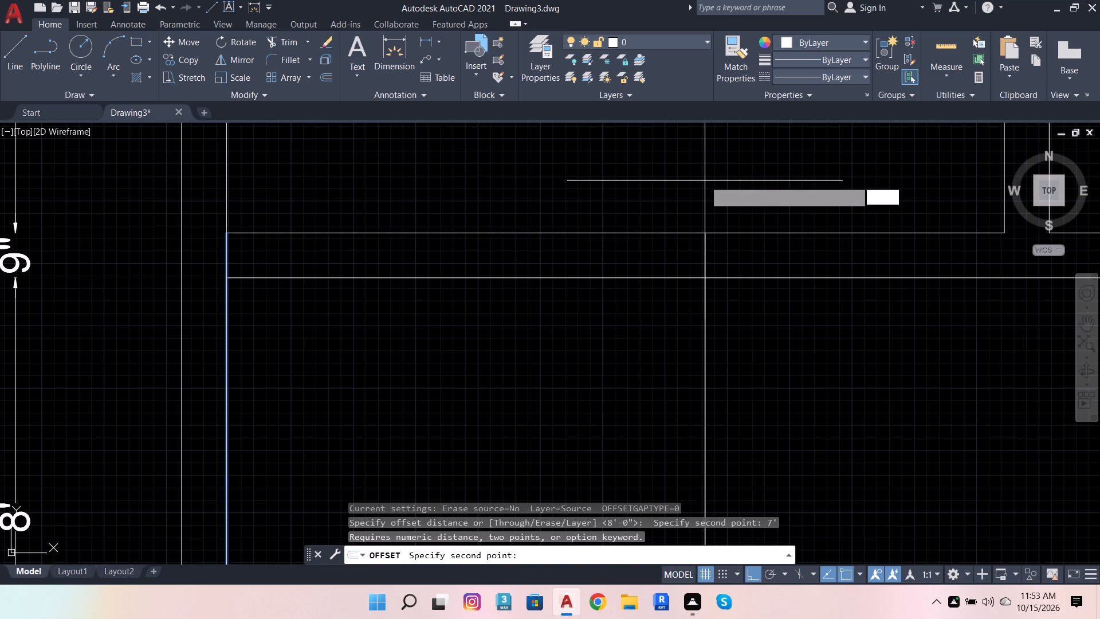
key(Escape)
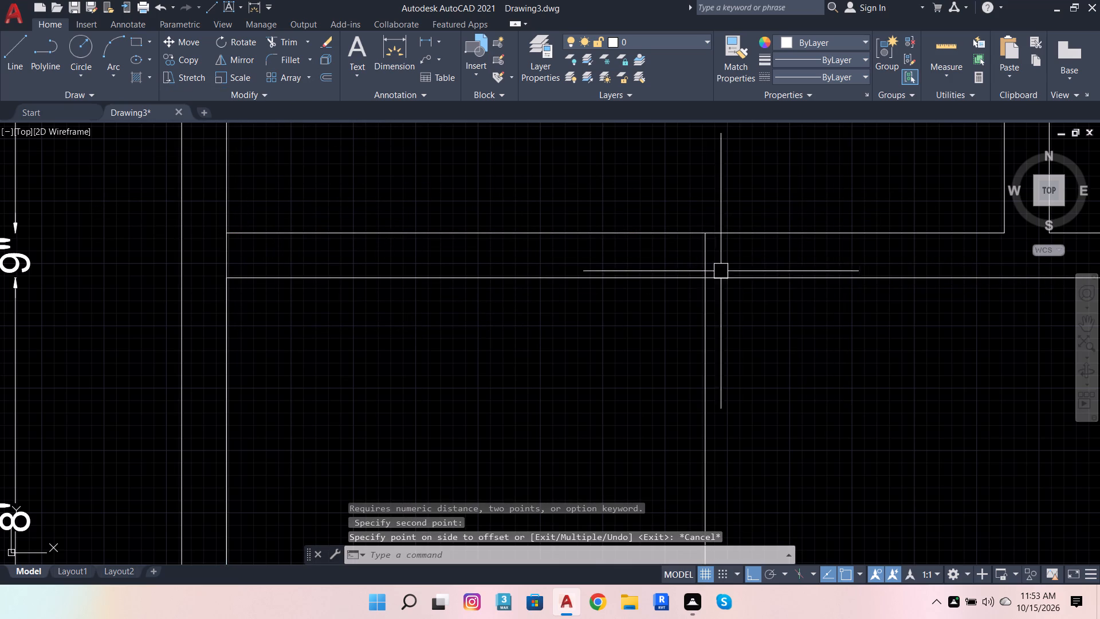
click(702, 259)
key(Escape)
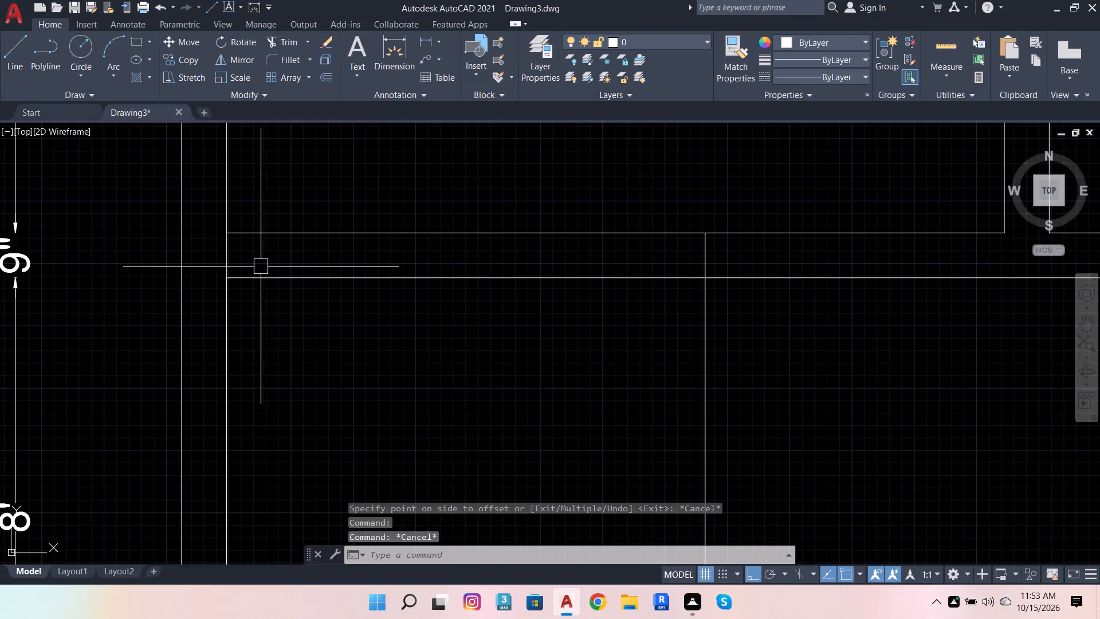
Offset the line along the west wall's inner face 7' east to mark the Puja Room's width.
click(217, 259)
click(247, 260)
click(229, 254)
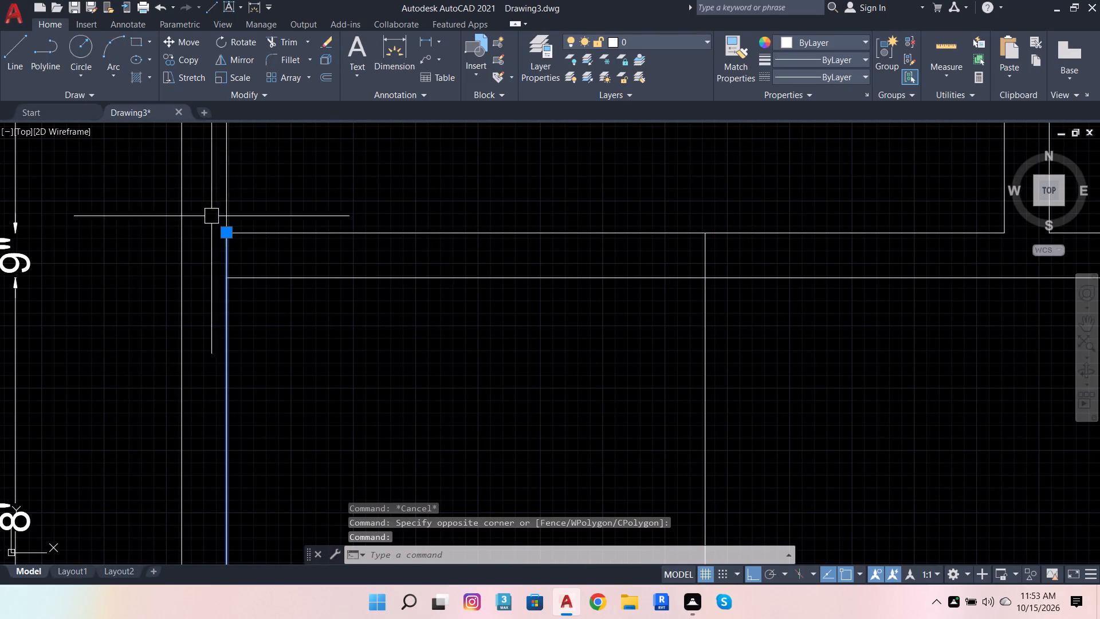
click(320, 76)
click(225, 227)
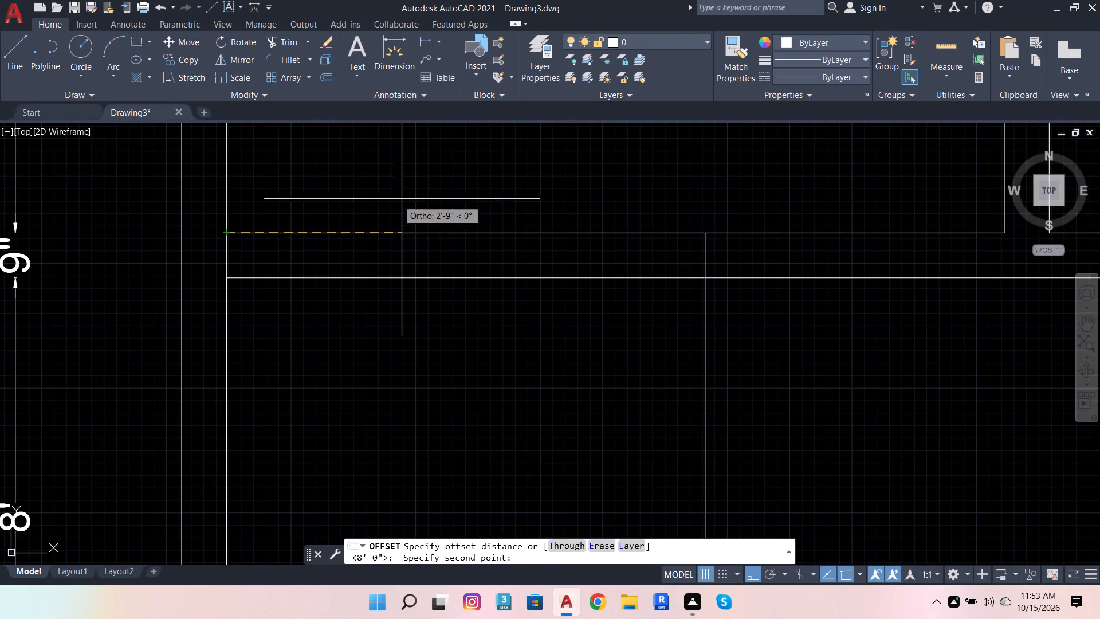
text(7')
key(Return)
click(452, 192)
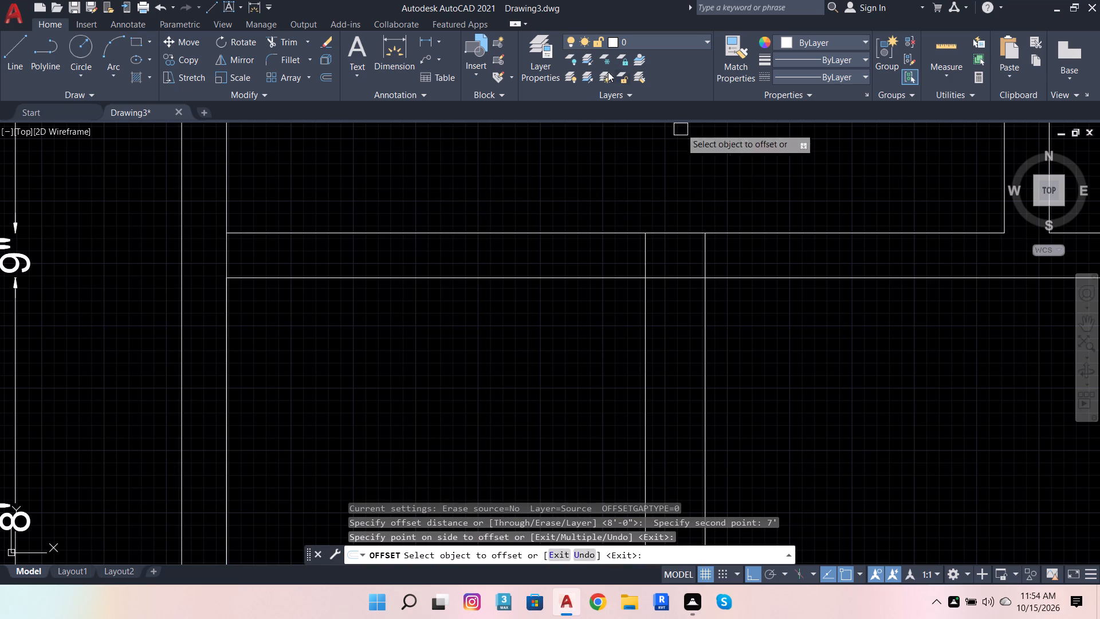
Offset the vertical line marking the Puja Room's 7' width 6" east to form the wall's thickness.
click(319, 75)
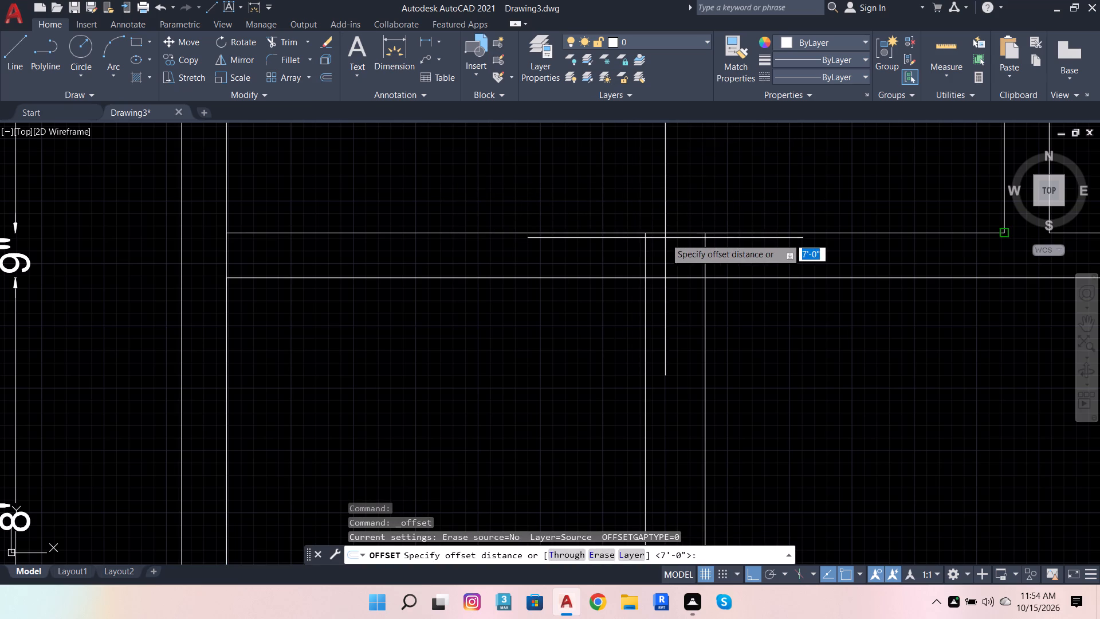
click(651, 232)
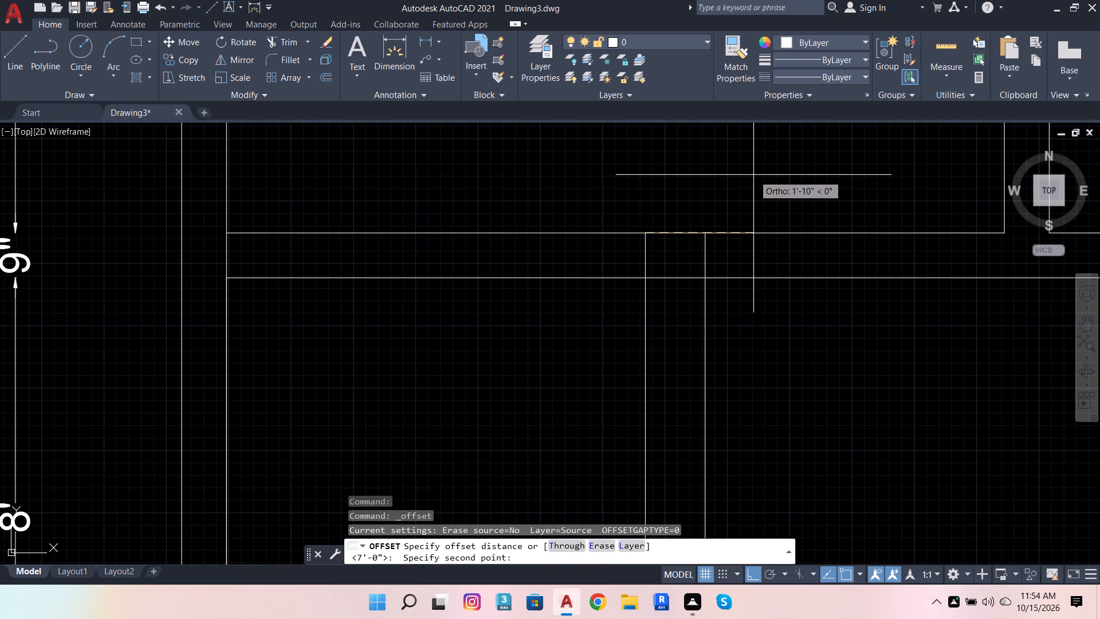
key(6)
key(Return)
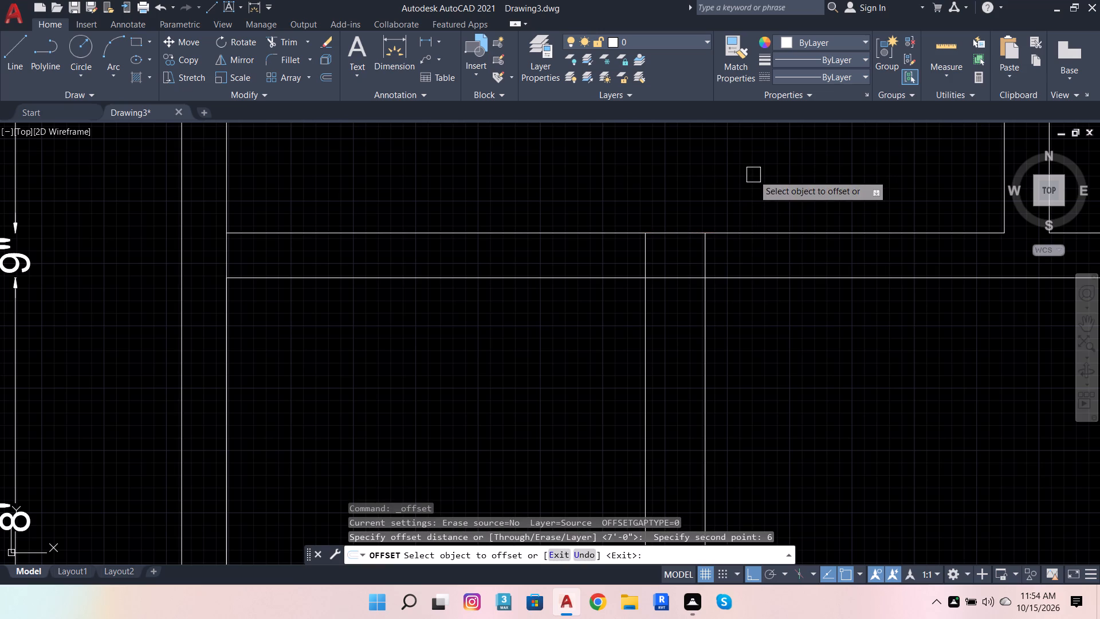
click(642, 260)
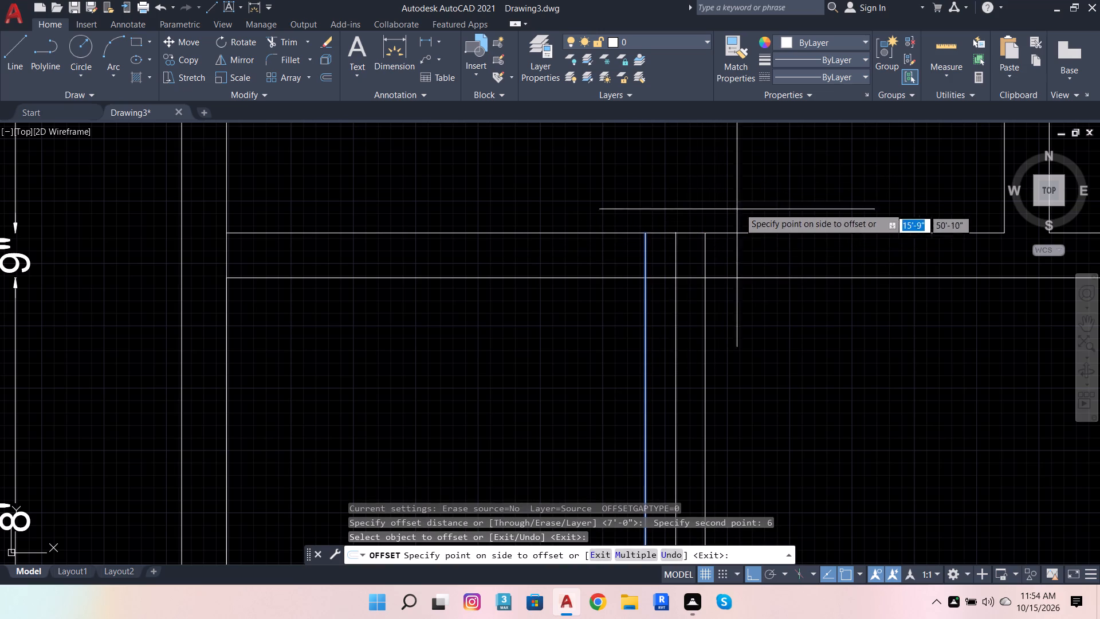
click(747, 203)
key(Escape)
Delete the leftover vertical line 8' from the west wall's inner face.
click(706, 249)
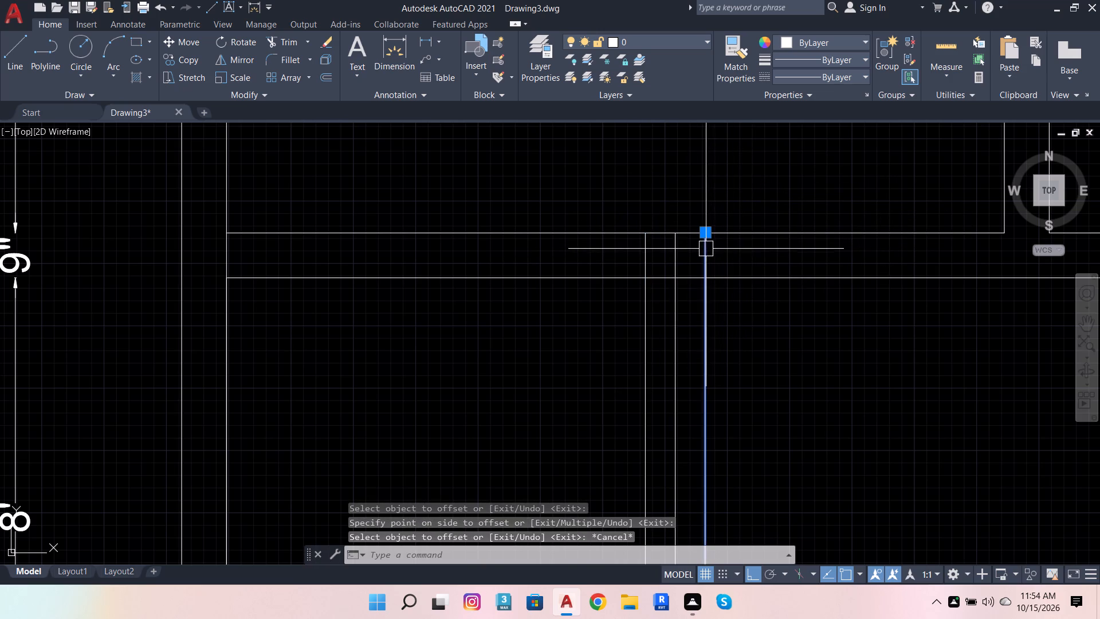
key(Delete)
Draw a vertical line 1' east of the 6" wall's outer face, from the Kitchen's south wall down past the Puja Room's north wall.
scroll(717, 266, down, 4)
scroll(733, 335, up, 1)
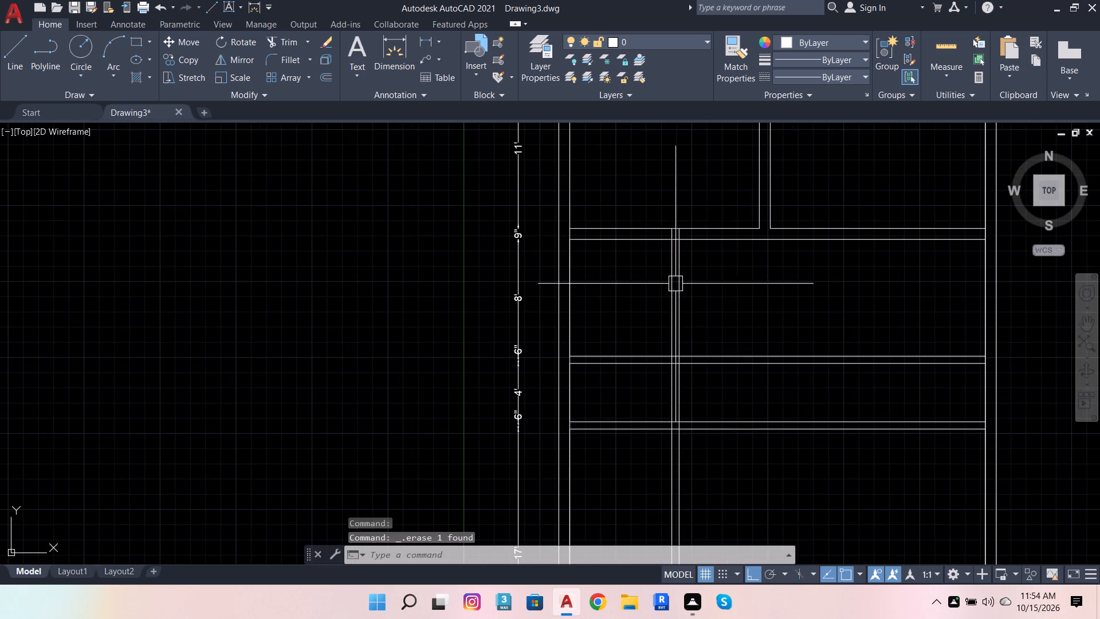
scroll(493, 104, down, 4)
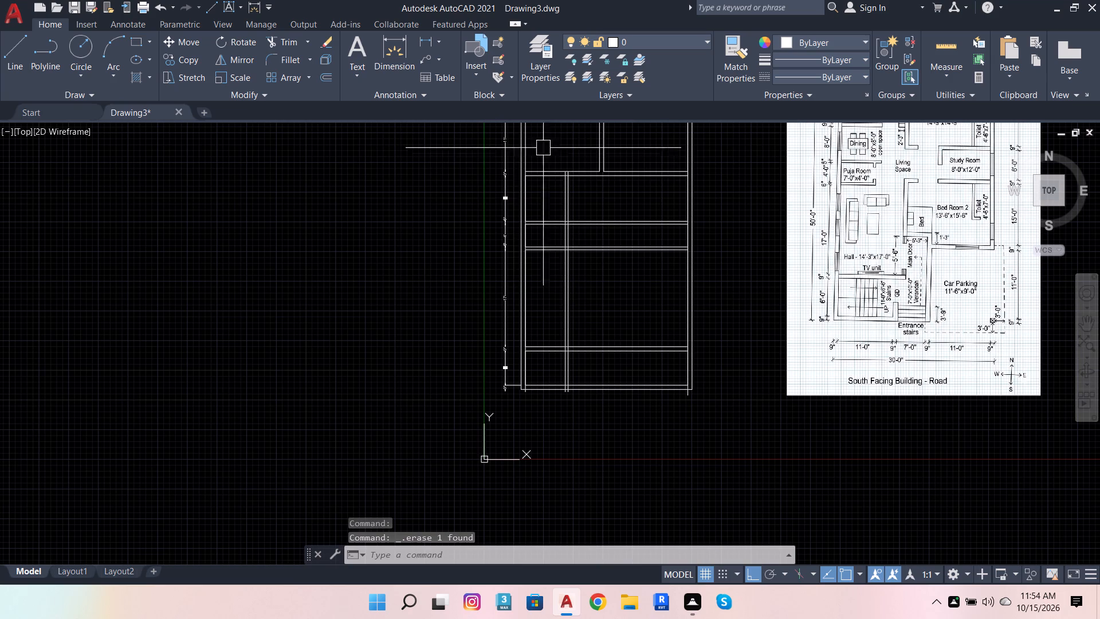
scroll(599, 295, down, 1)
scroll(761, 199, up, 1)
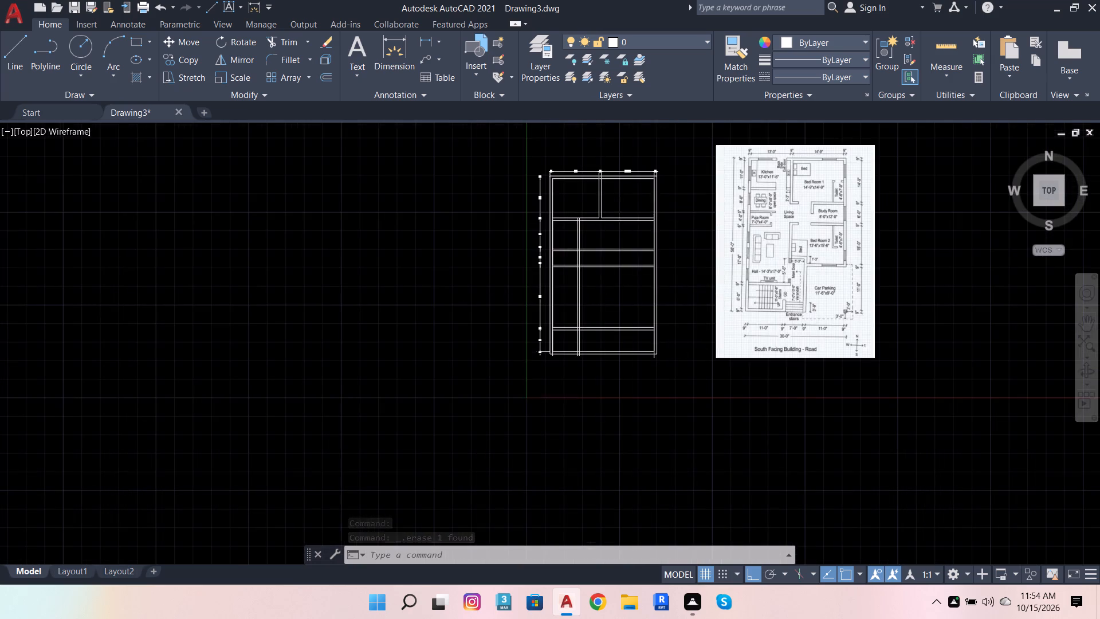
scroll(761, 199, up, 1)
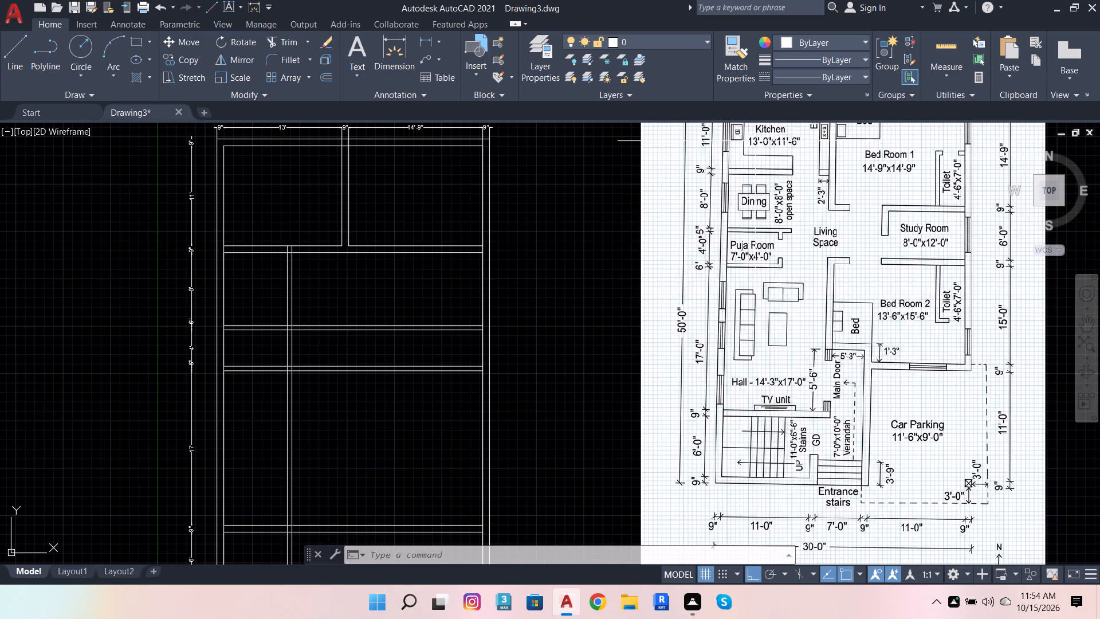
click(7, 50)
scroll(299, 255, up, 2)
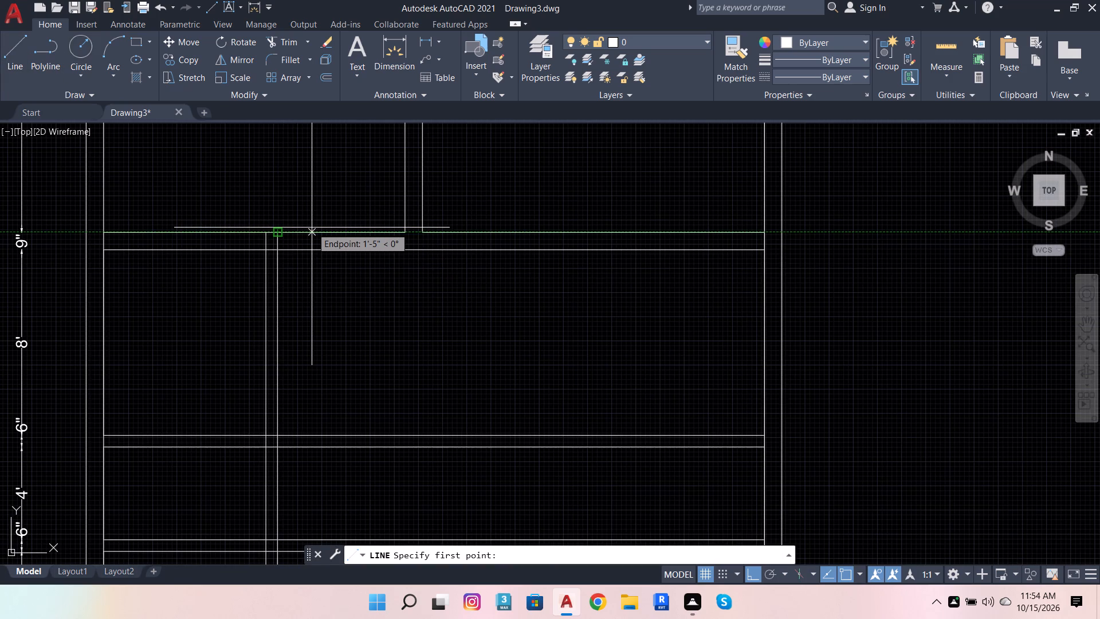
text(1')
key(Return)
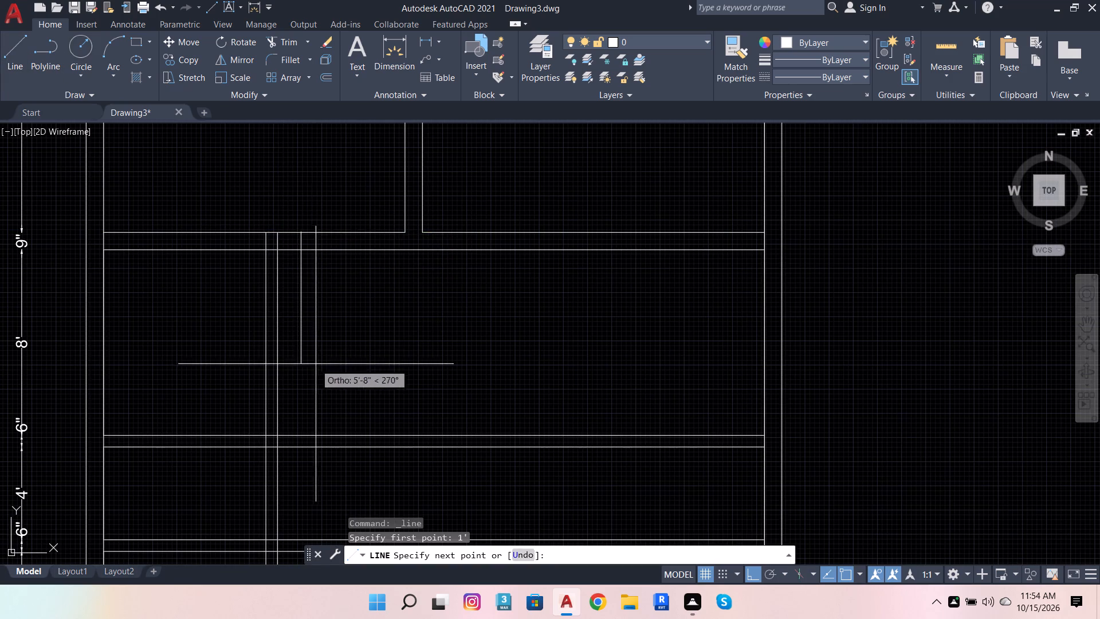
scroll(331, 339, down, 3)
scroll(317, 377, up, 2)
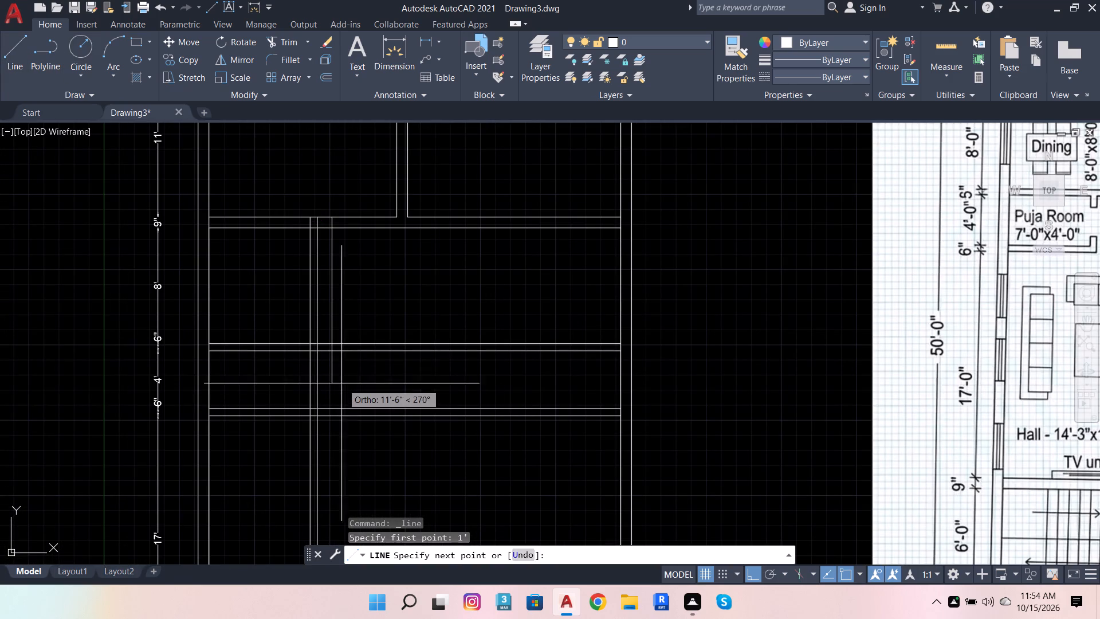
click(337, 375)
Trim the new line's tail below the Puja Room's north wall and the 6" wall's lines where they cross that wall.
click(277, 45)
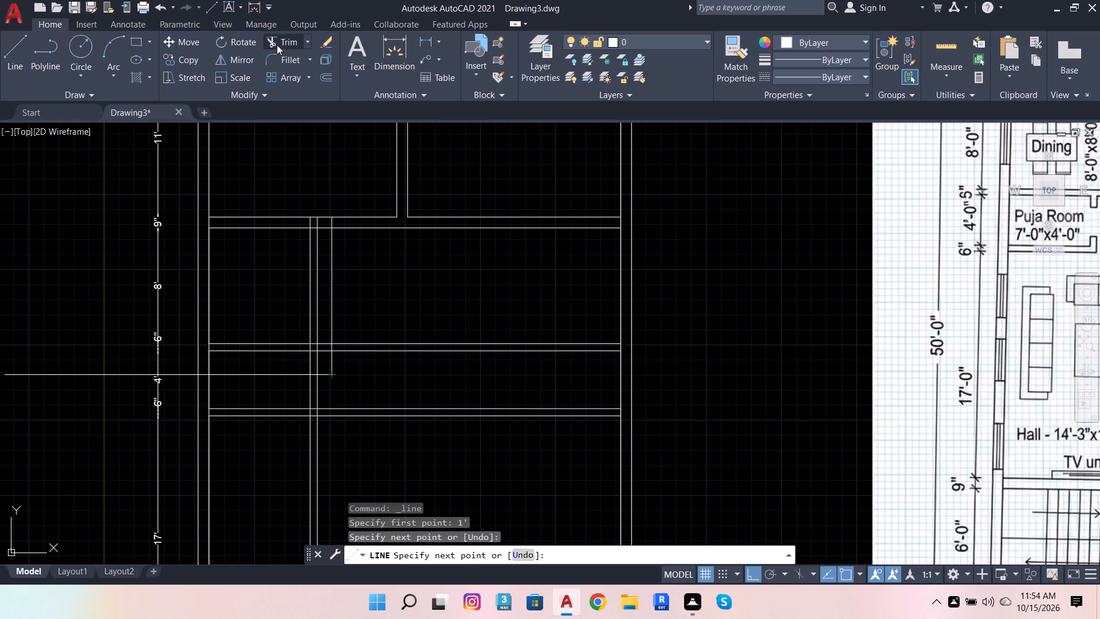
scroll(335, 355, up, 1)
click(334, 359)
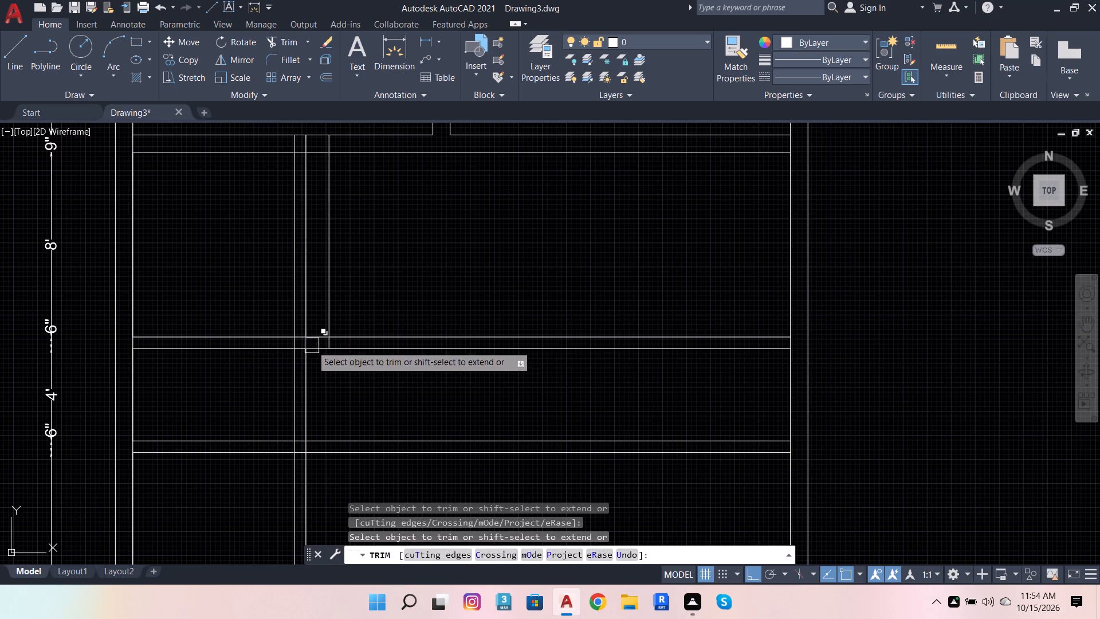
scroll(311, 345, up, 4)
drag(309, 328, 166, 328)
scroll(333, 348, down, 4)
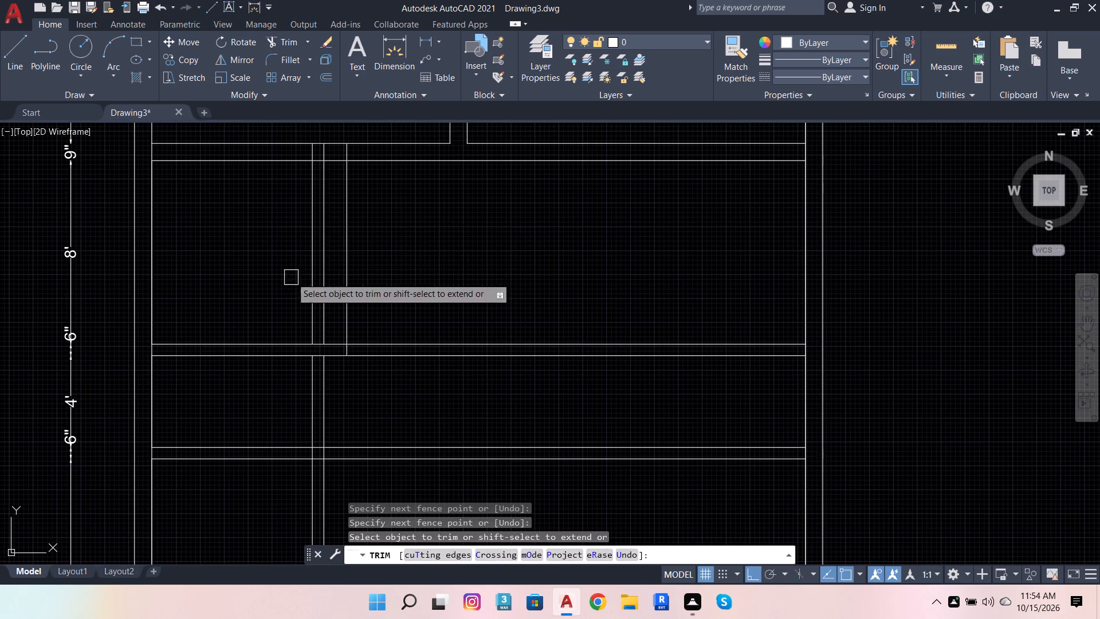
Trim both lines of the wall between Dining and Puja Room east of the new vertical line.
scroll(366, 369, down, 1)
scroll(362, 361, up, 2)
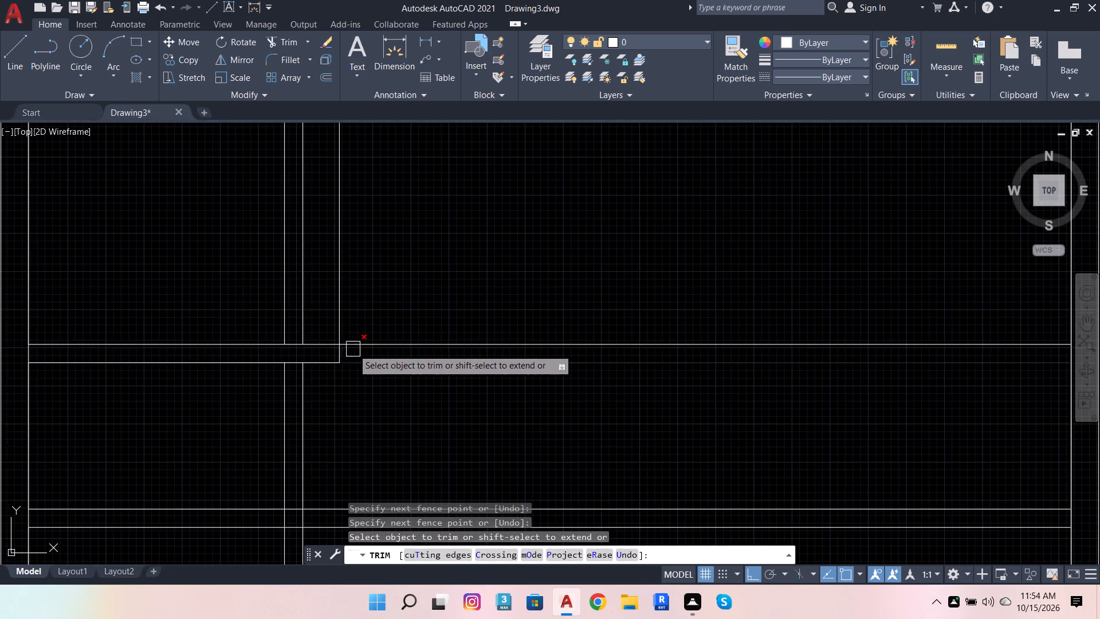
click(373, 319)
click(378, 390)
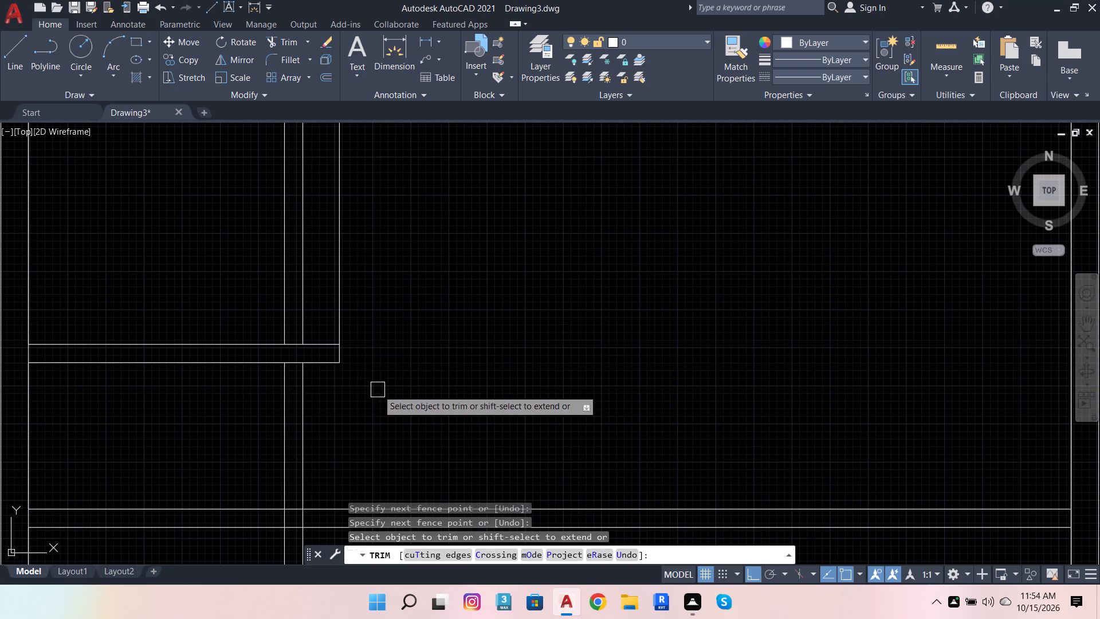
Trim the Kitchen's south wall lines between the new vertical line and the Kitchen's east wall to leave an opening.
scroll(419, 377, down, 3)
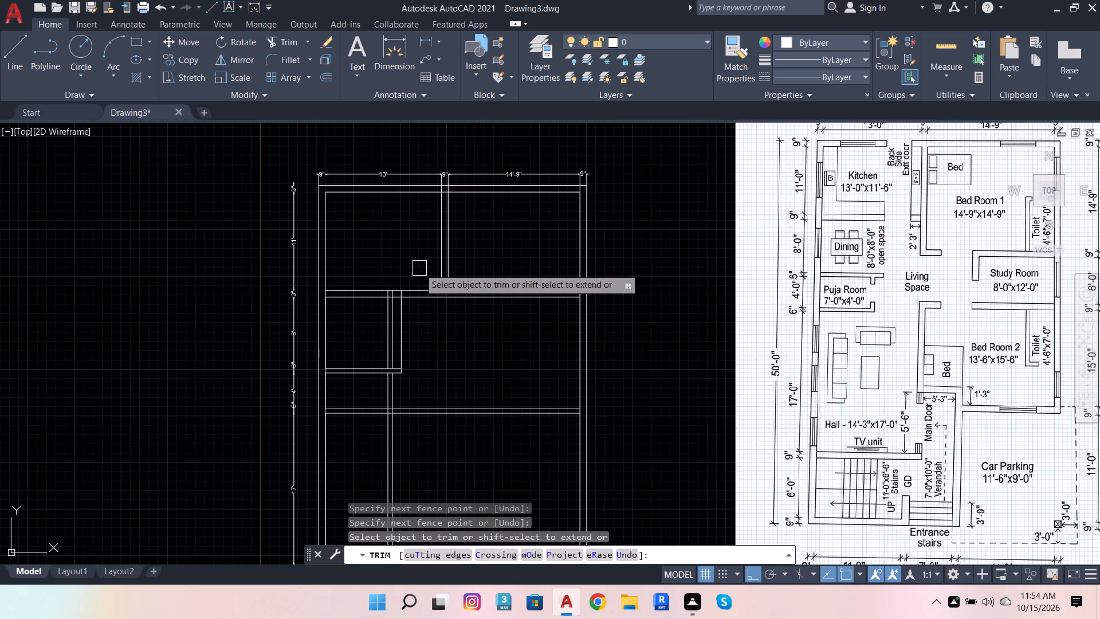
scroll(426, 268, up, 2)
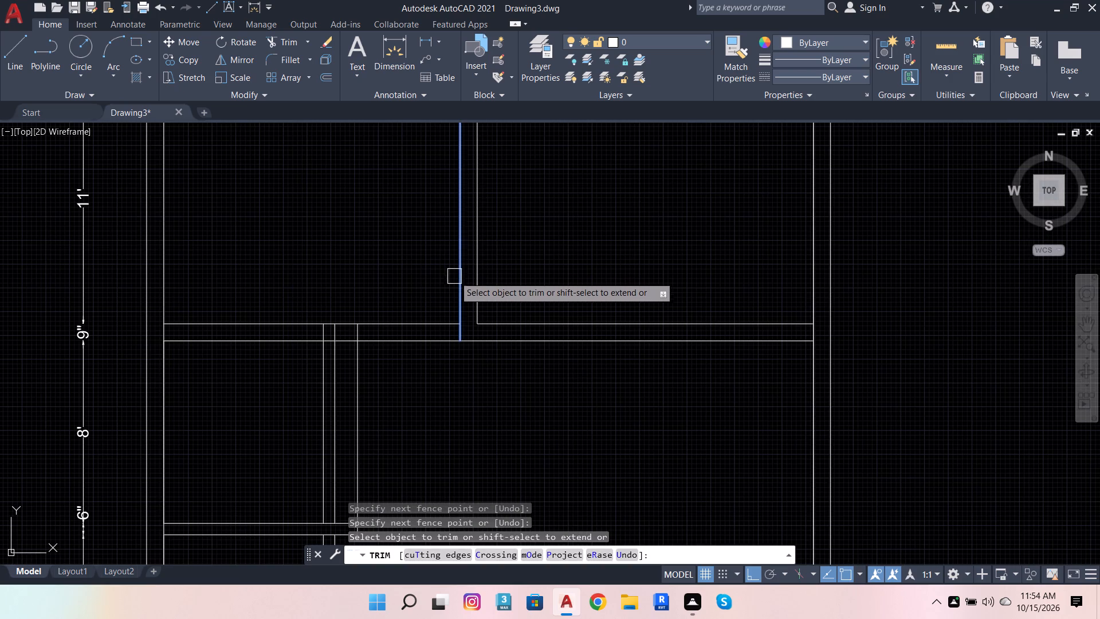
shift+click(455, 277)
click(422, 289)
click(396, 411)
Trim the overlapping lines where the Puja Room's 6" east wall meets its south wall, opening the junction.
scroll(424, 371, down, 3)
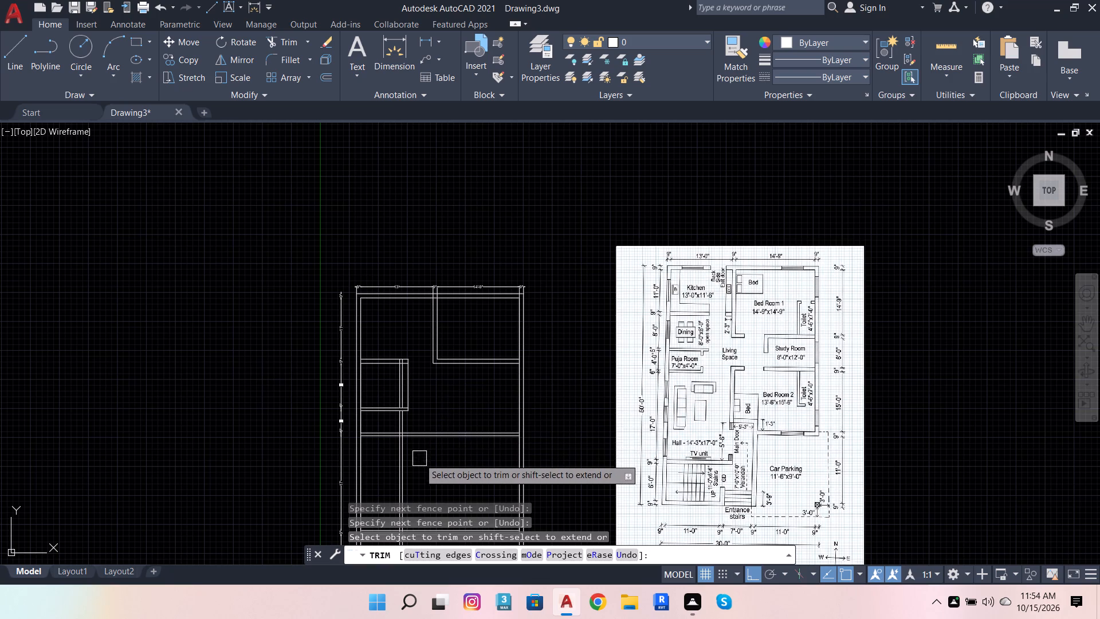
scroll(418, 460, up, 5)
scroll(256, 220, up, 2)
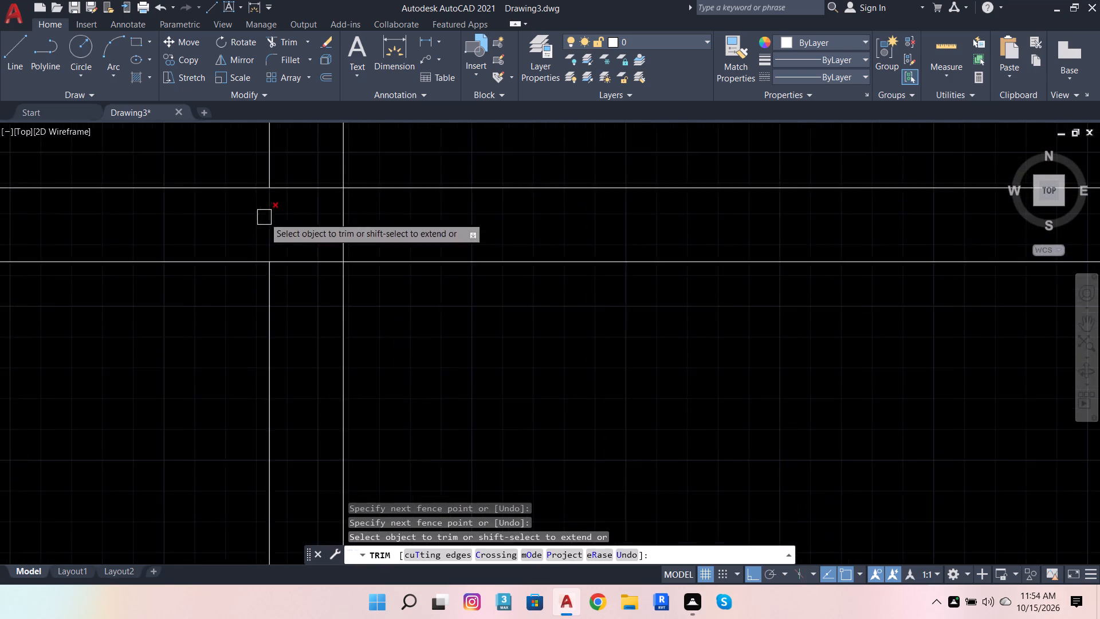
scroll(264, 217, up, 1)
click(233, 230)
click(427, 236)
click(339, 171)
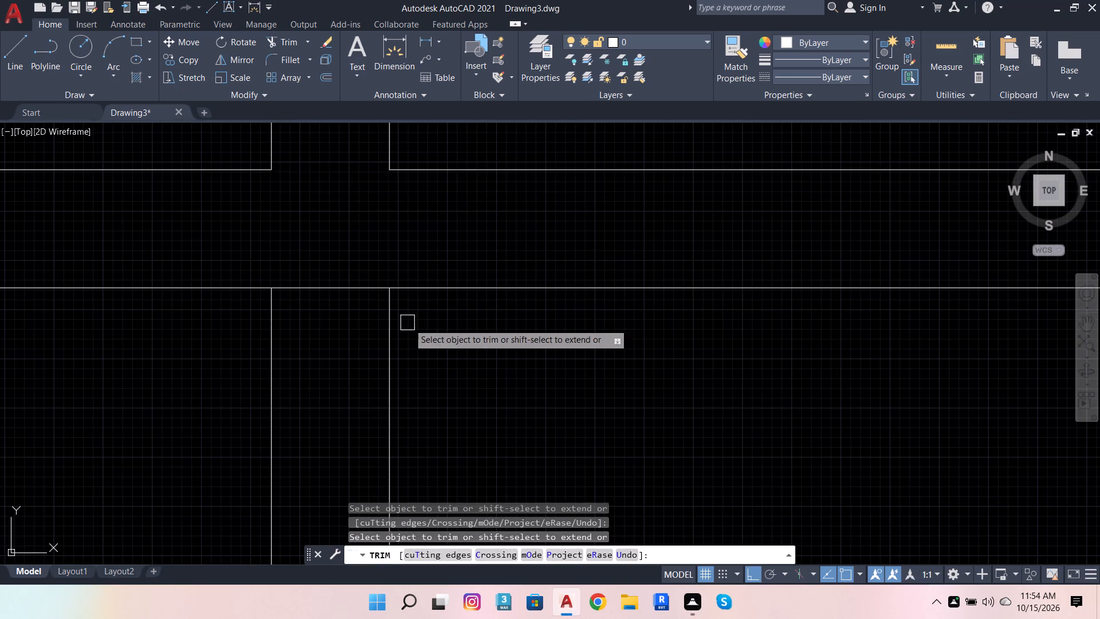
scroll(423, 327, down, 5)
key(Escape)
Delete the extra segments of the 6" vertical wall in the Dining area and south of the Puja Room.
click(485, 398)
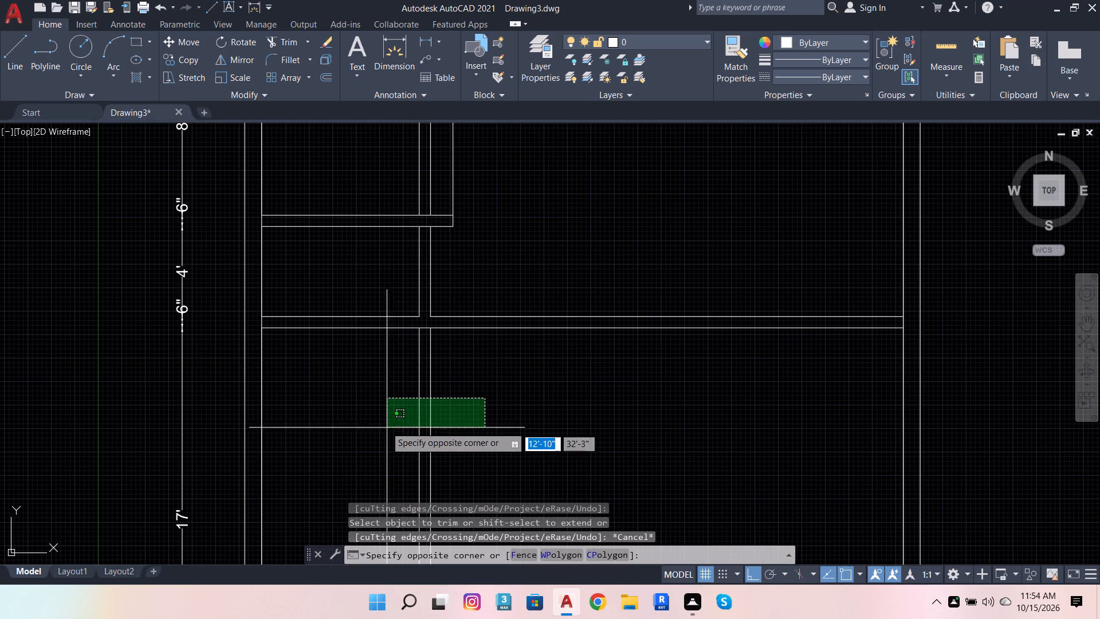
click(378, 419)
scroll(426, 158, up, 2)
click(447, 185)
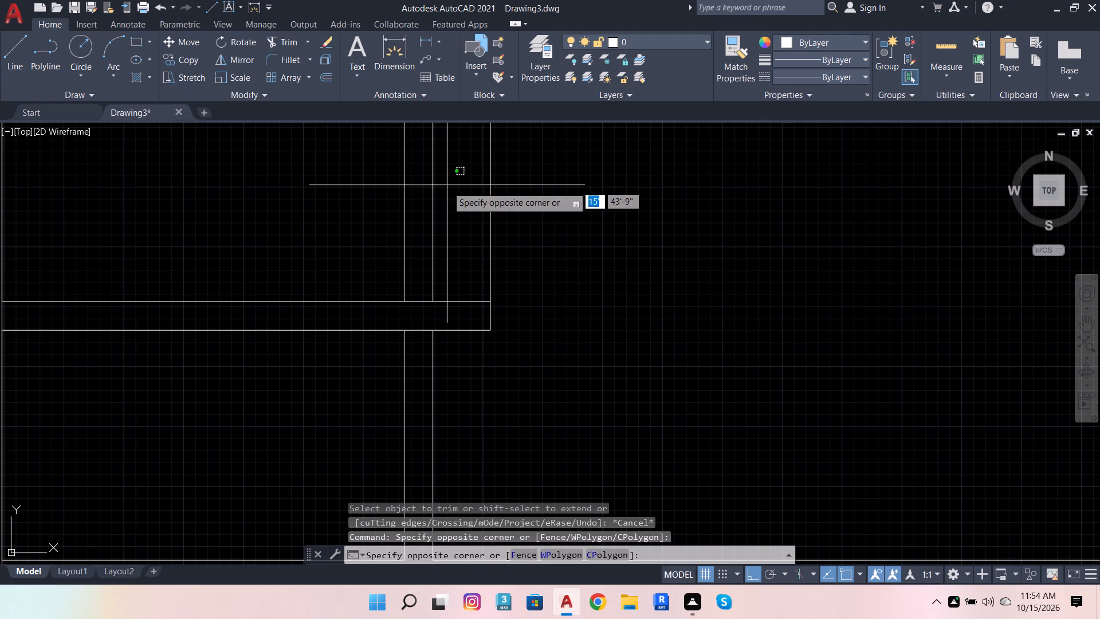
click(378, 171)
scroll(422, 303, down, 4)
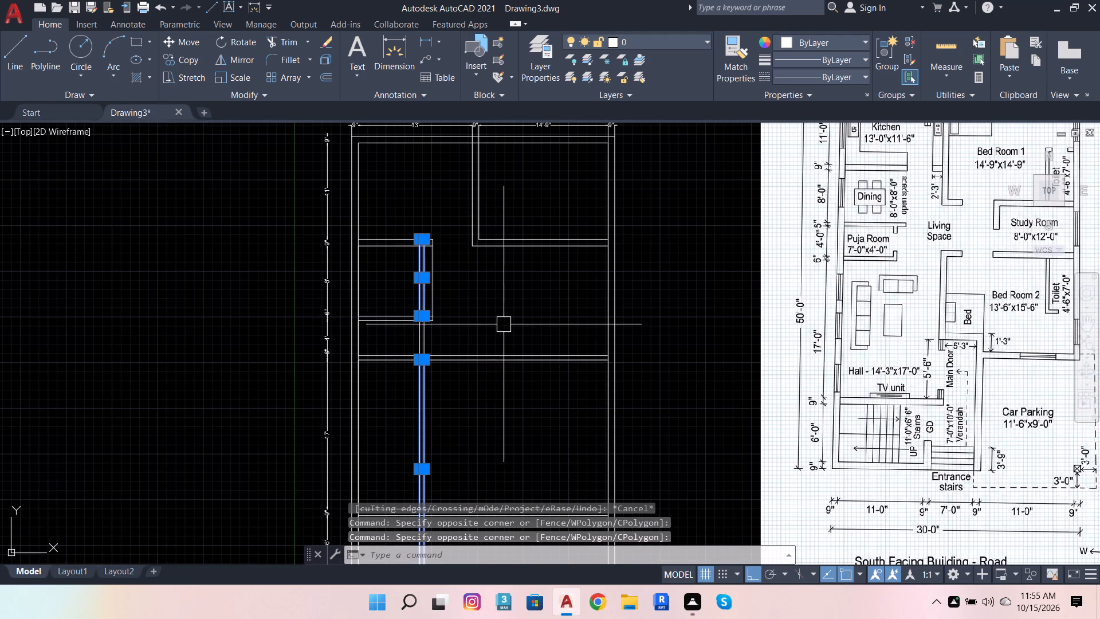
key(shift+Delete)
Trim the wall face across the top of the Puja Room's east wall and the vertical line closing off the Dining space.
scroll(504, 308, down, 1)
scroll(438, 324, up, 3)
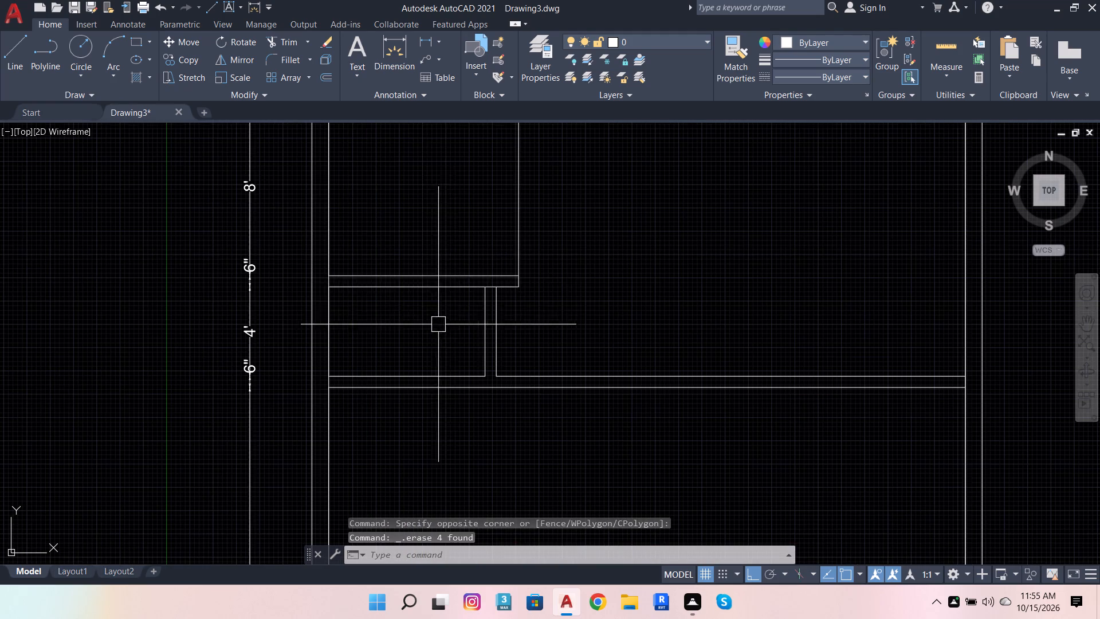
click(277, 48)
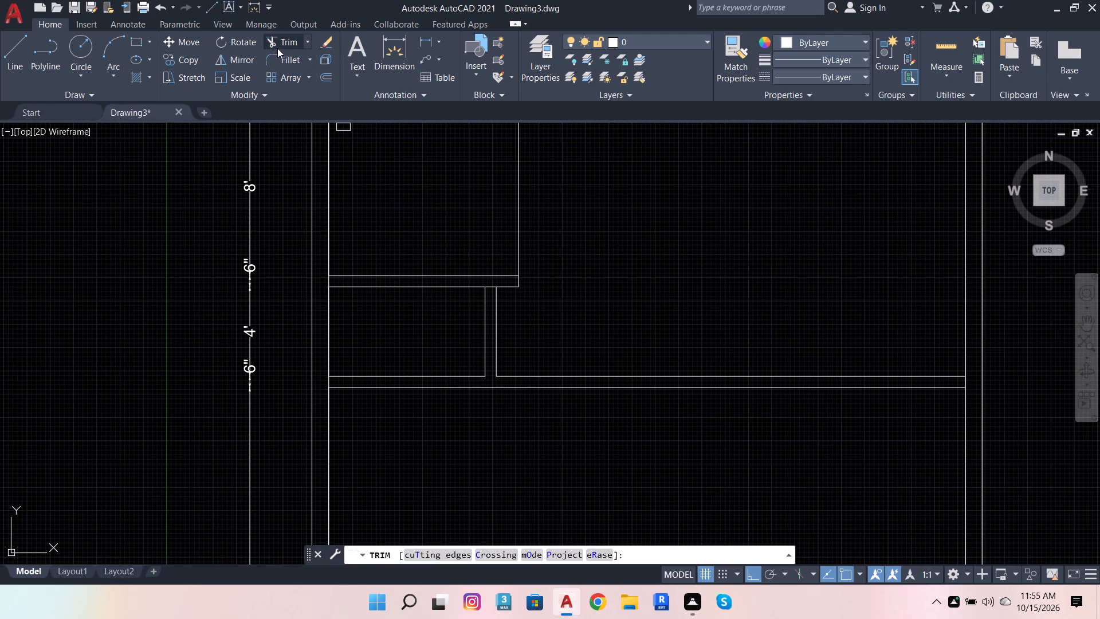
scroll(497, 271, up, 3)
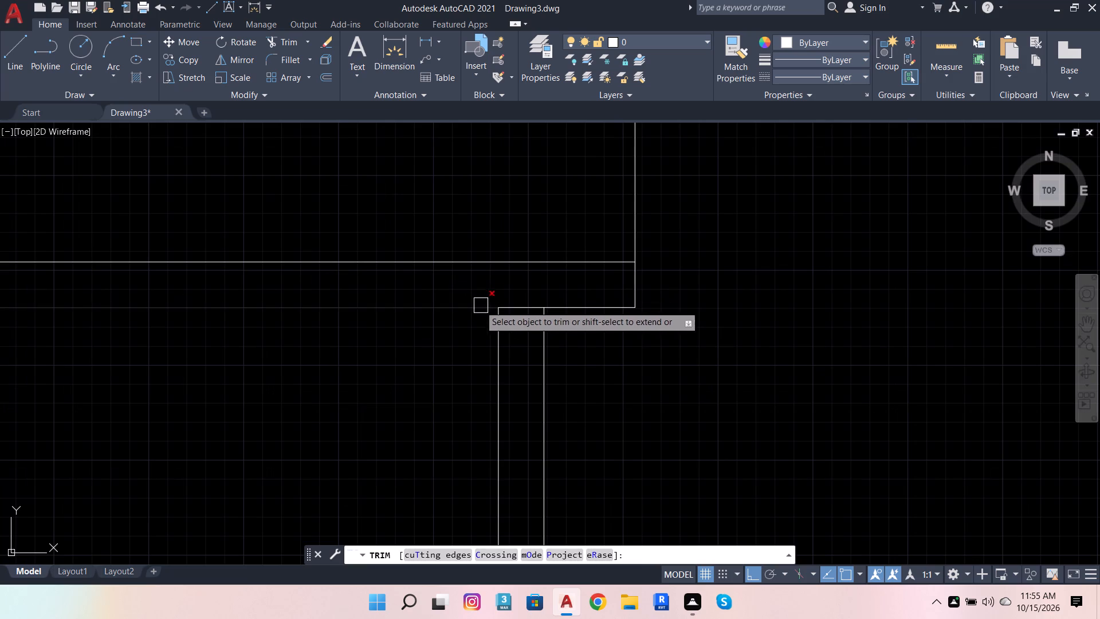
click(512, 308)
scroll(594, 292, down, 4)
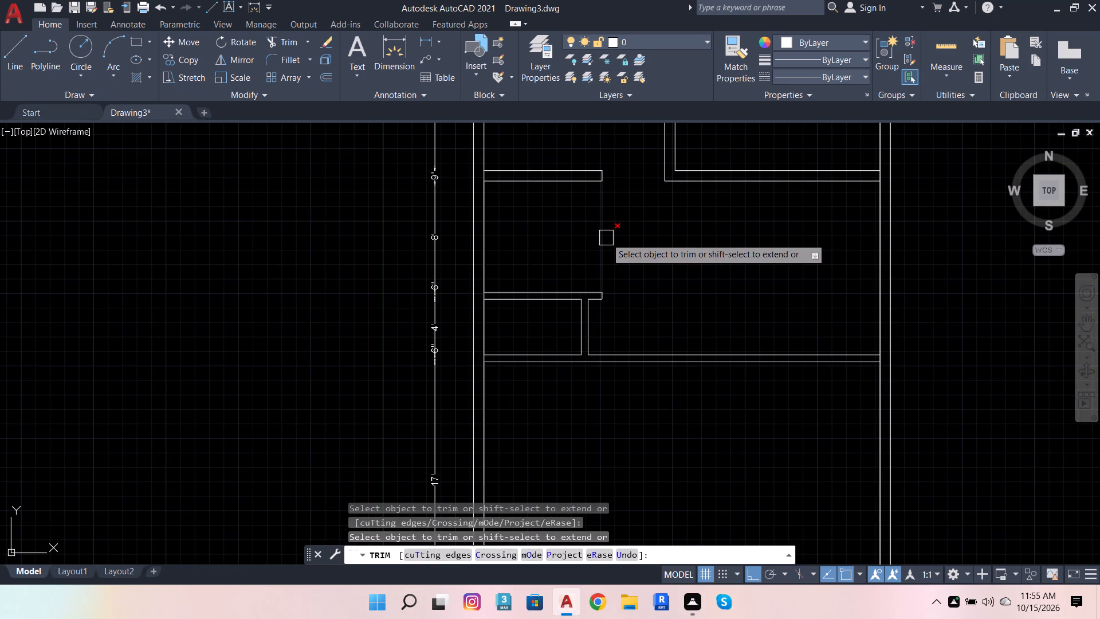
click(606, 238)
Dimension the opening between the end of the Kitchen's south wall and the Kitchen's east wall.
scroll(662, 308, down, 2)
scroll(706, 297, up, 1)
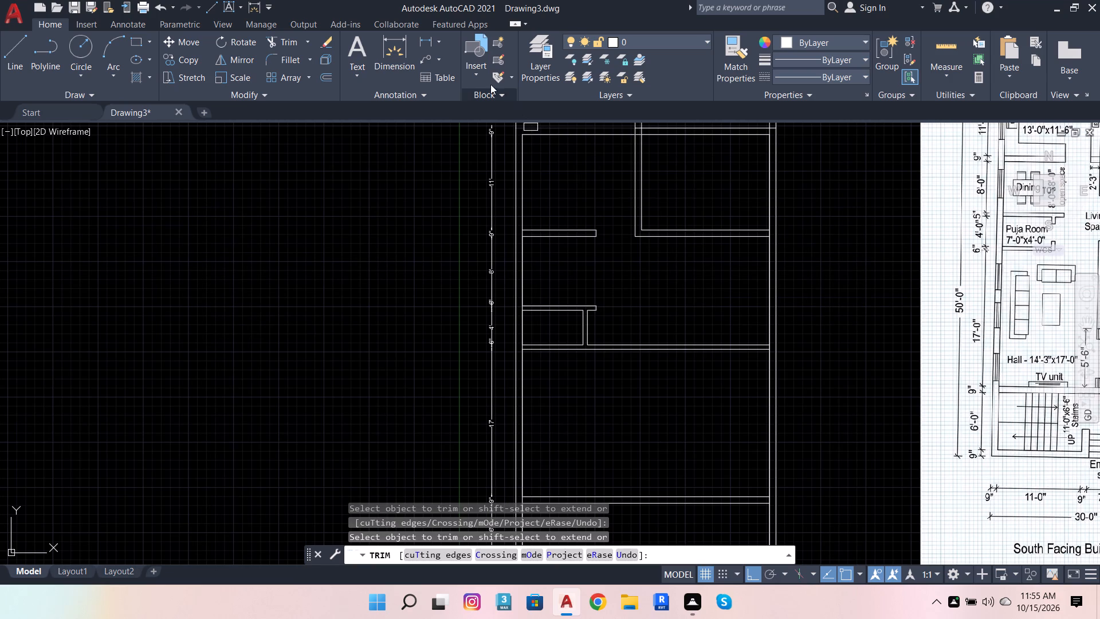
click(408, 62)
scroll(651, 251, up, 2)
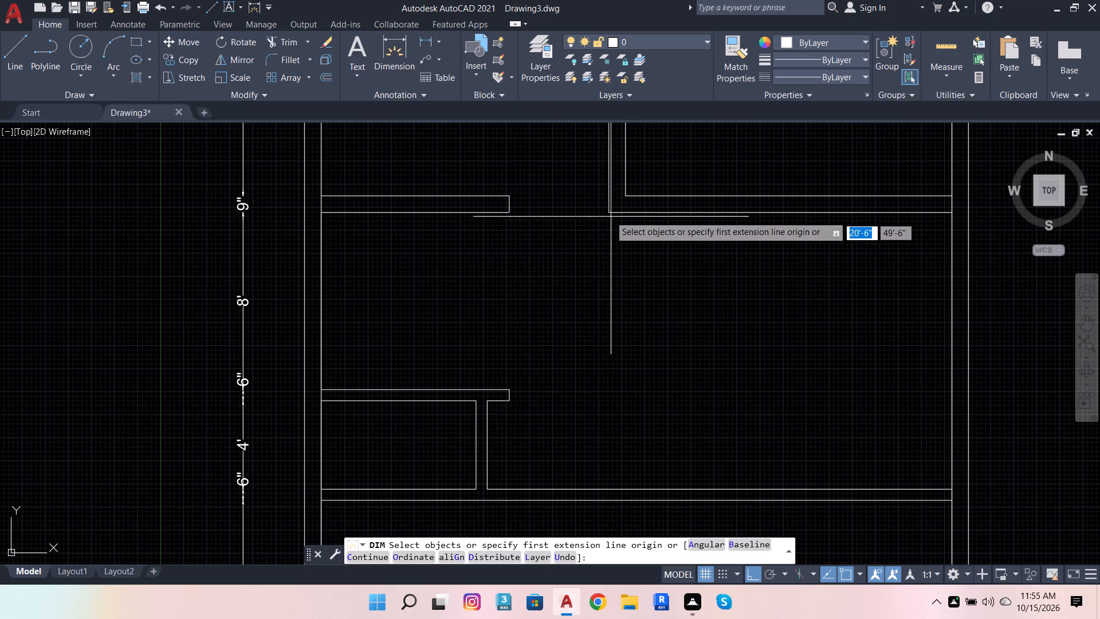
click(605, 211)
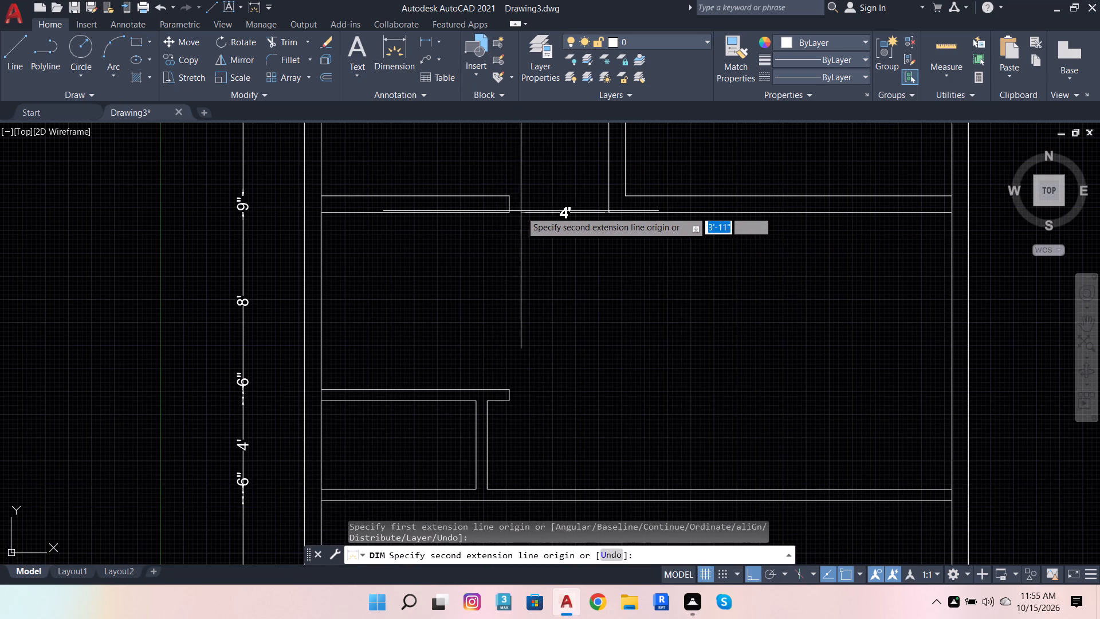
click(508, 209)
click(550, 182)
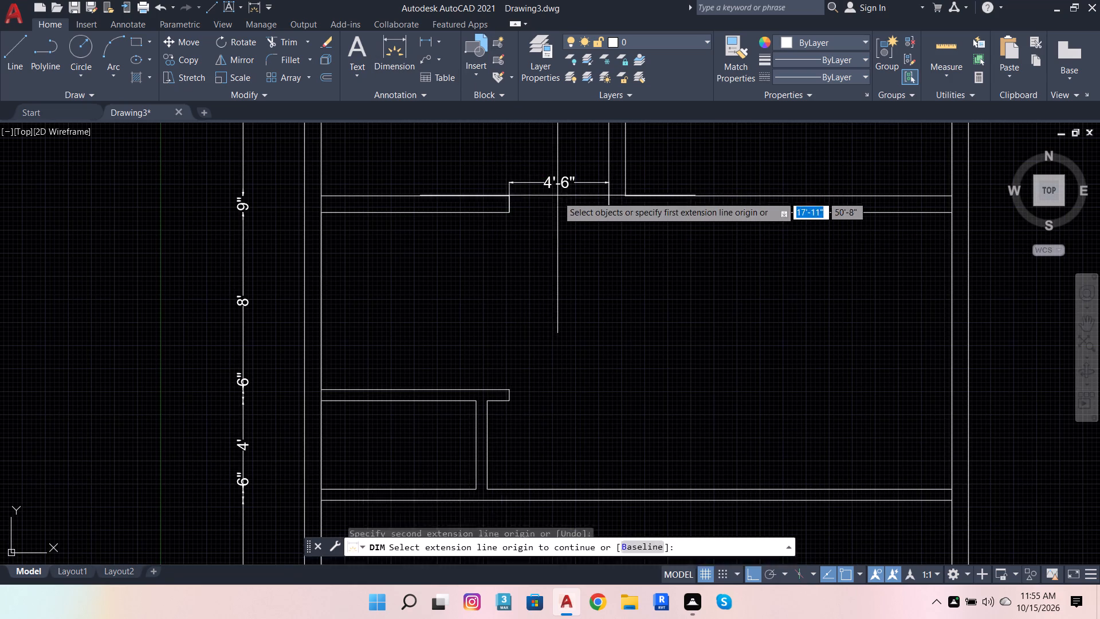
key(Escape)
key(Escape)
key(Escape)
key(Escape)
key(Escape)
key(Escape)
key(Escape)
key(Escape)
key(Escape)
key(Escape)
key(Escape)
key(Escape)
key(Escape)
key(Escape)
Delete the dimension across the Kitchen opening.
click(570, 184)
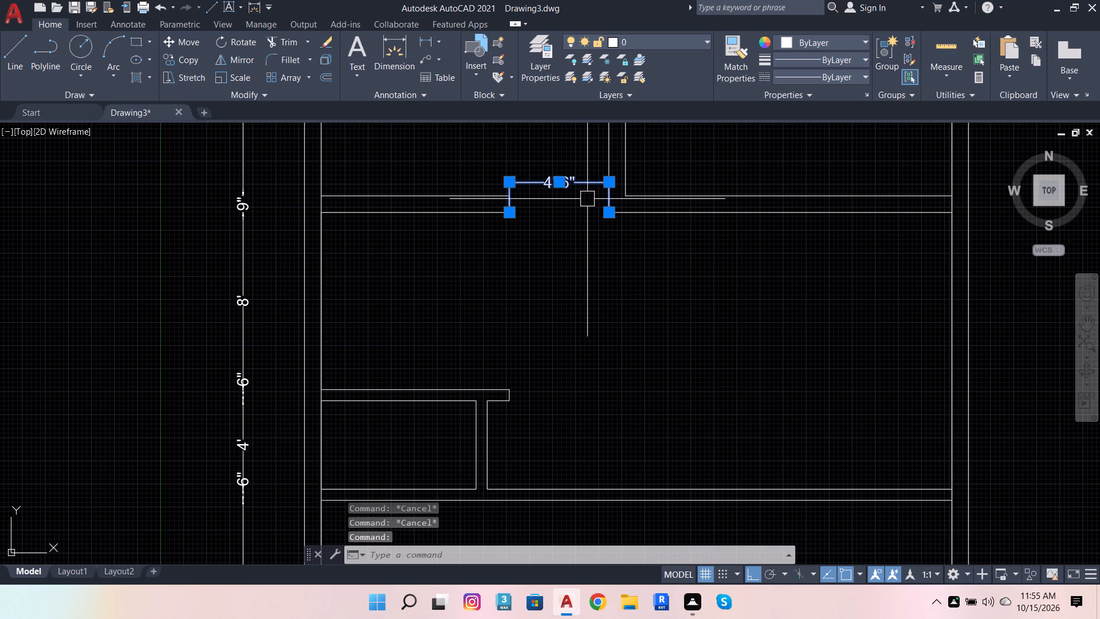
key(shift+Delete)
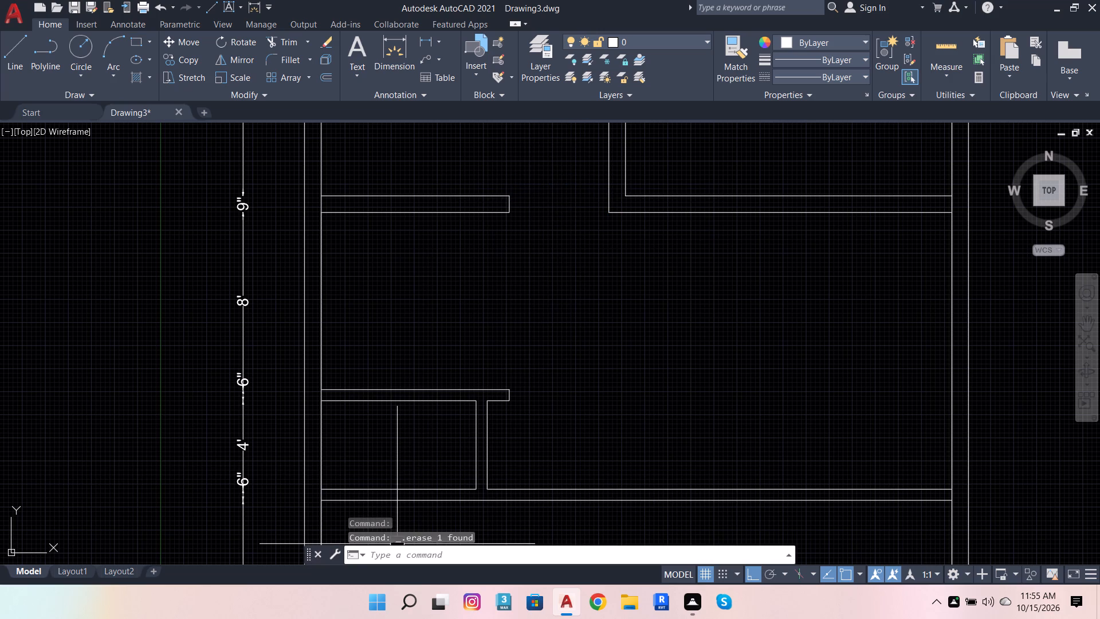
Delete the two lines of the 9" wall running from the Kitchen's east wall to the east outer wall.
click(354, 556)
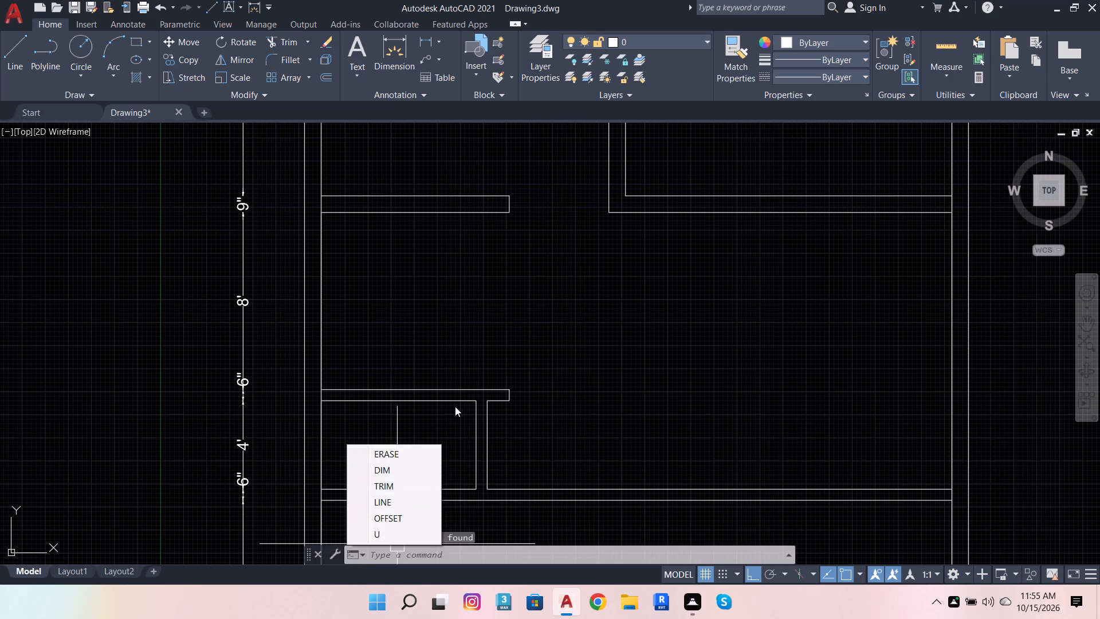
key(Escape)
scroll(485, 403, down, 2)
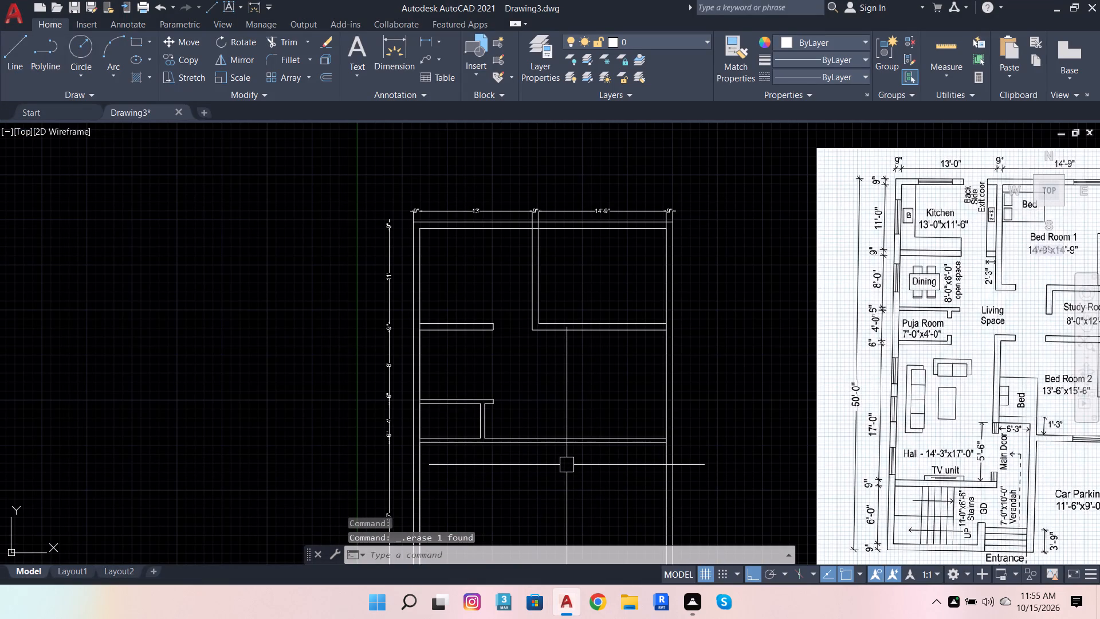
scroll(485, 404, down, 1)
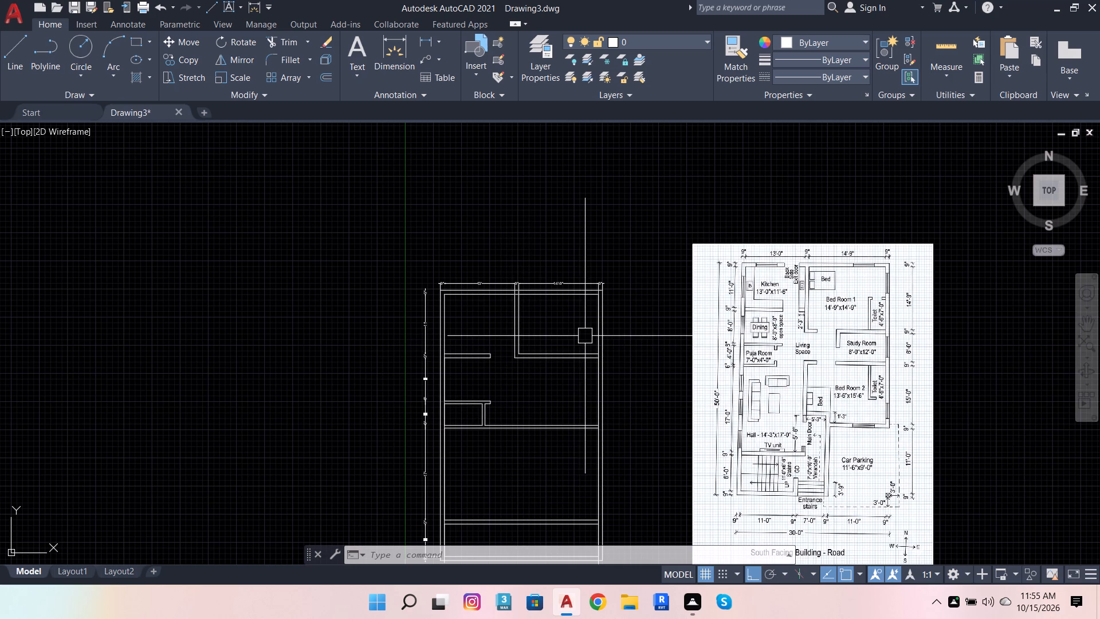
scroll(588, 361, up, 3)
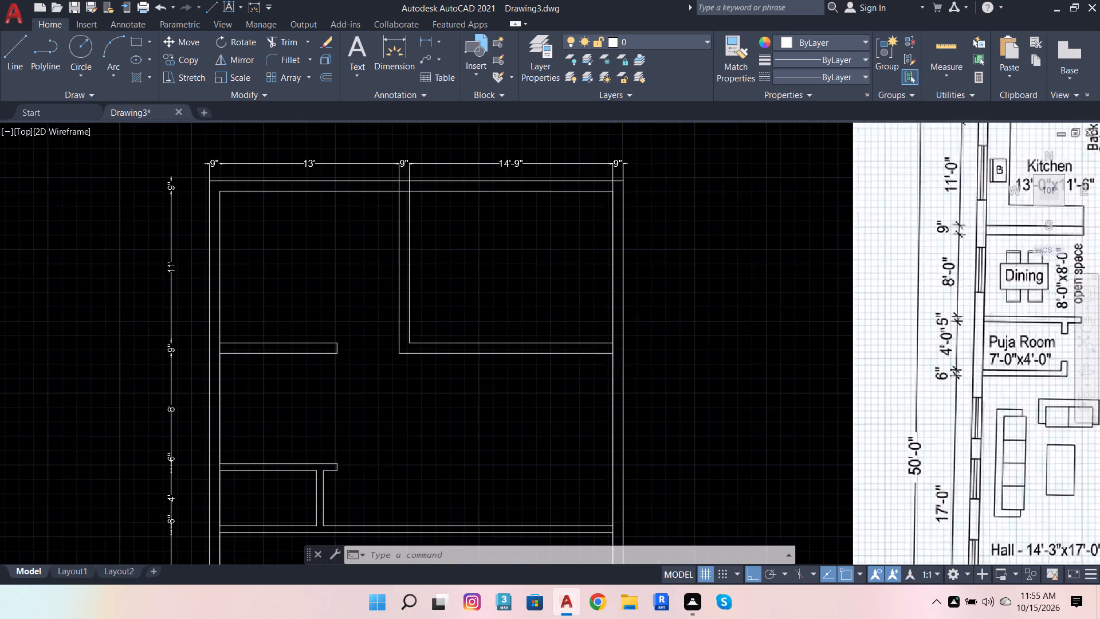
click(568, 370)
click(494, 299)
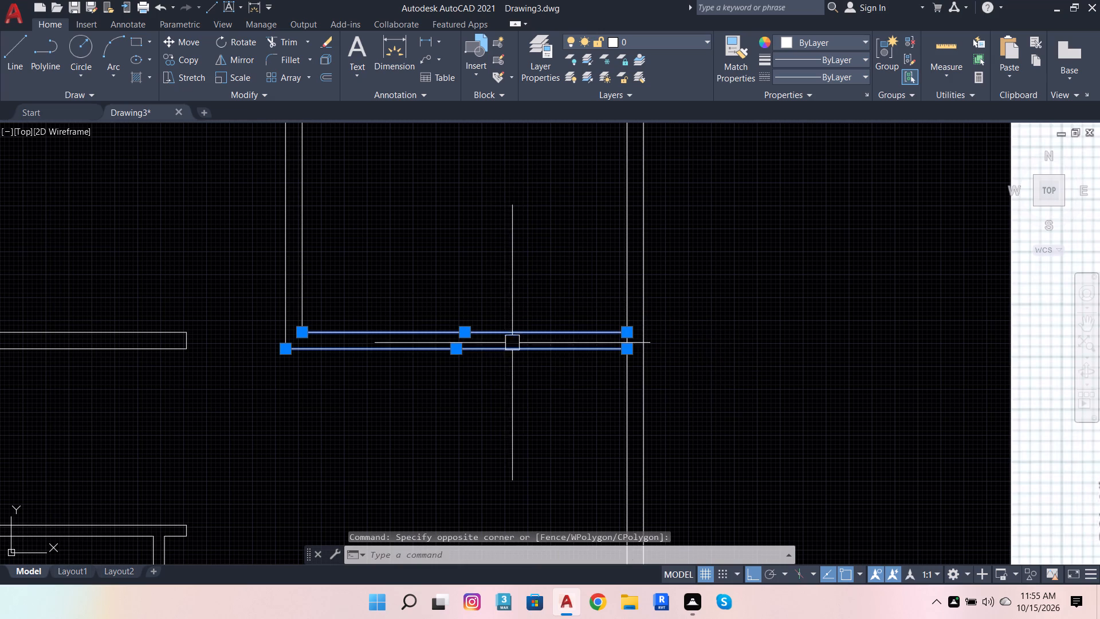
key(Delete)
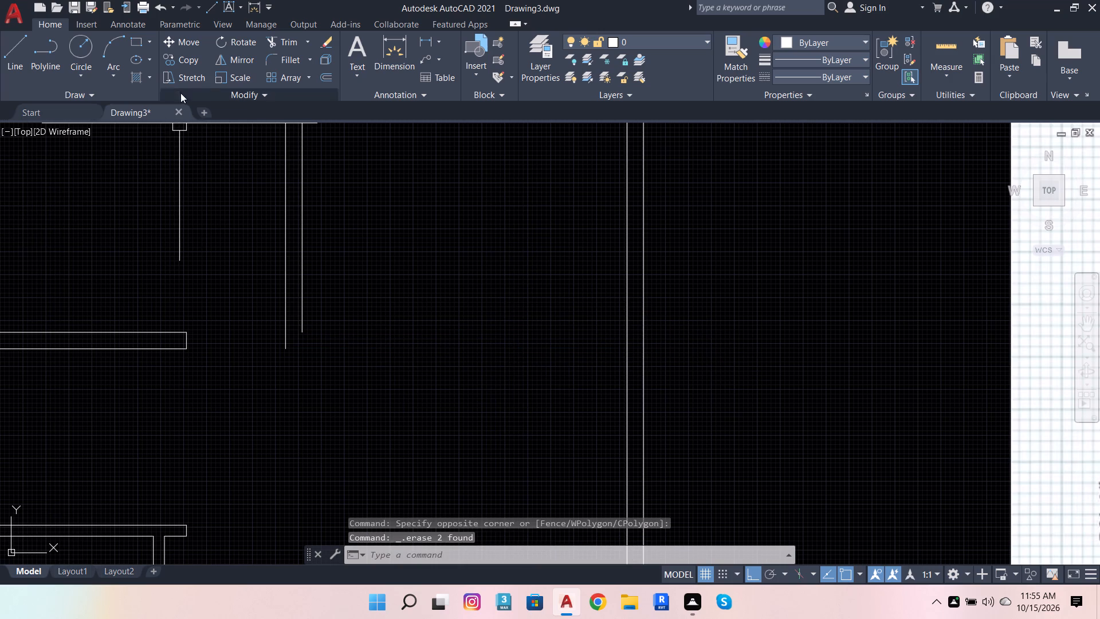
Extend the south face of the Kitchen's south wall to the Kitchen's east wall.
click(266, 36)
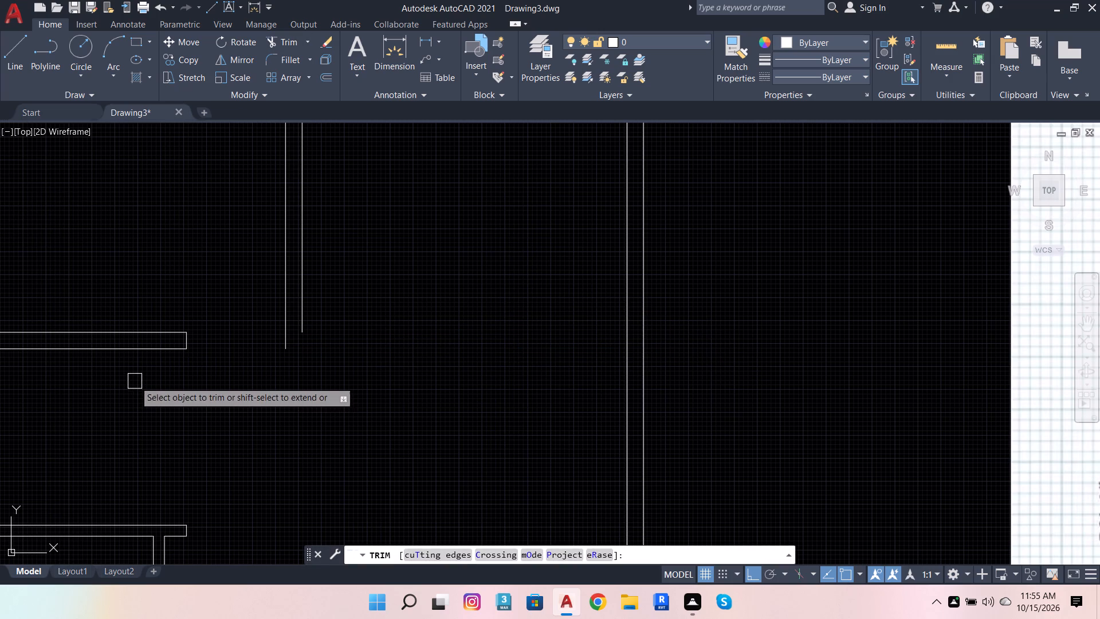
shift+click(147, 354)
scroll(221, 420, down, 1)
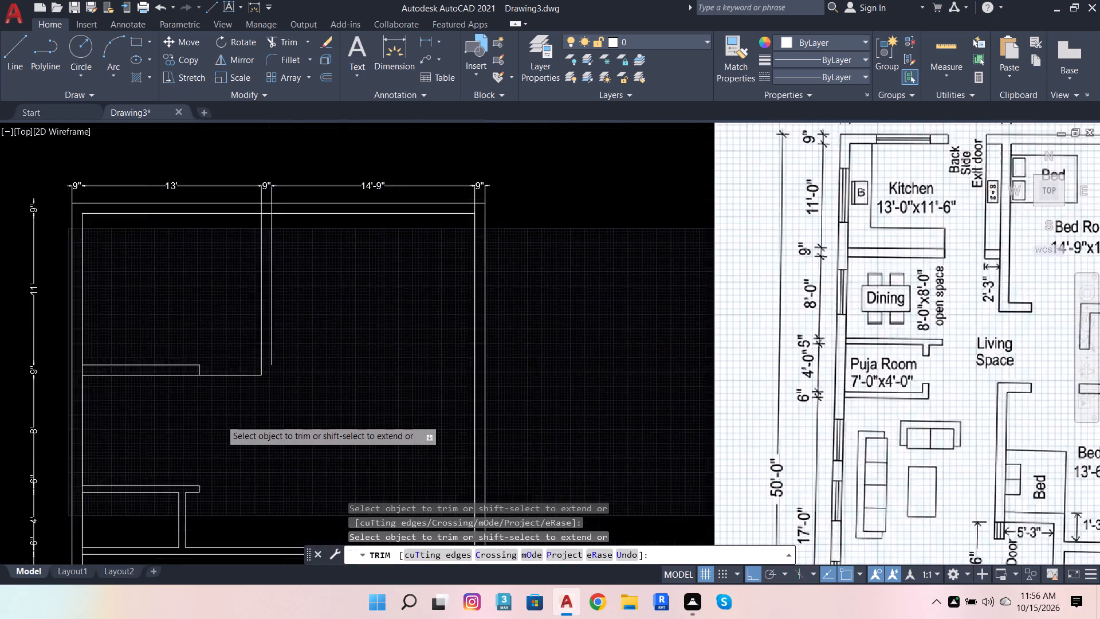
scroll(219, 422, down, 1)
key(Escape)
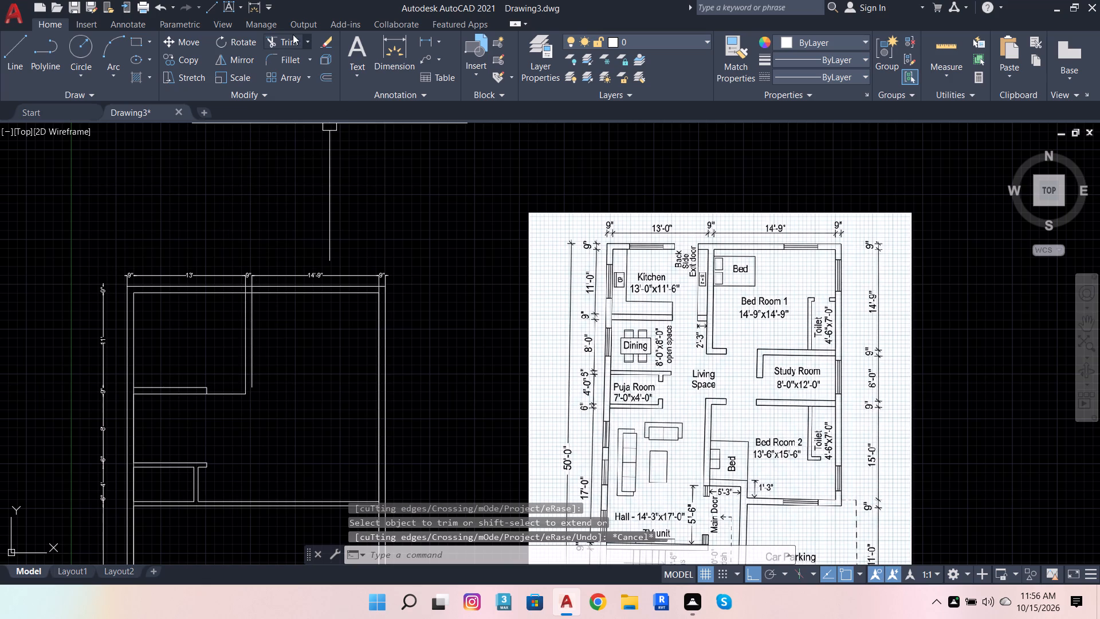
Trim the lines crossing where the Kitchen's east wall meets the north outer wall, including the wall lines projecting above it.
click(288, 42)
scroll(261, 282, up, 3)
scroll(209, 305, up, 2)
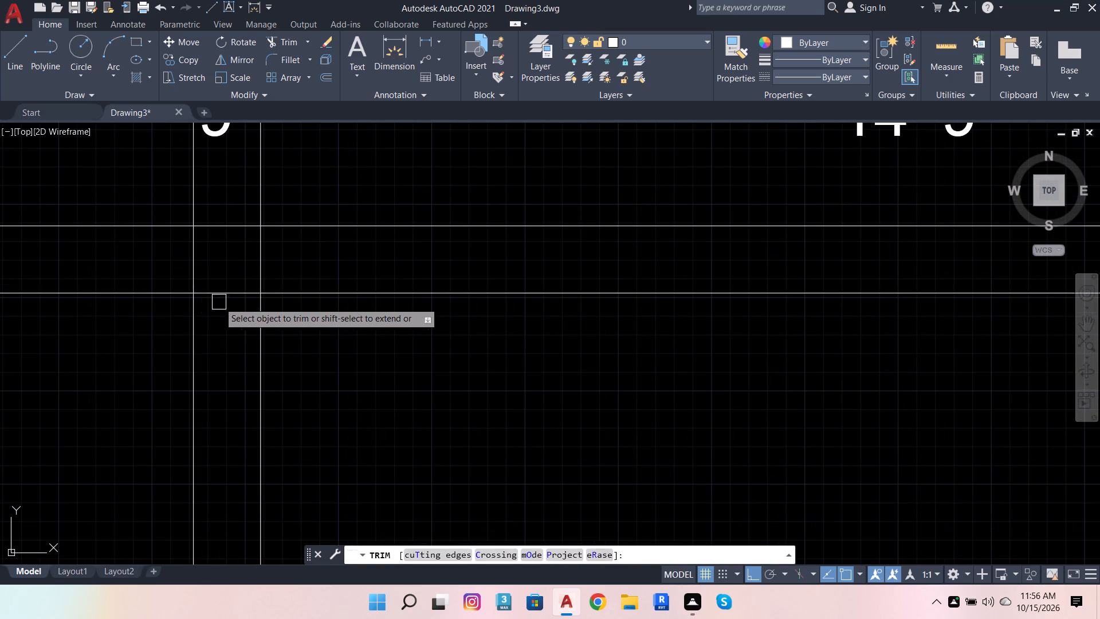
click(224, 300)
scroll(322, 312, down, 1)
click(291, 235)
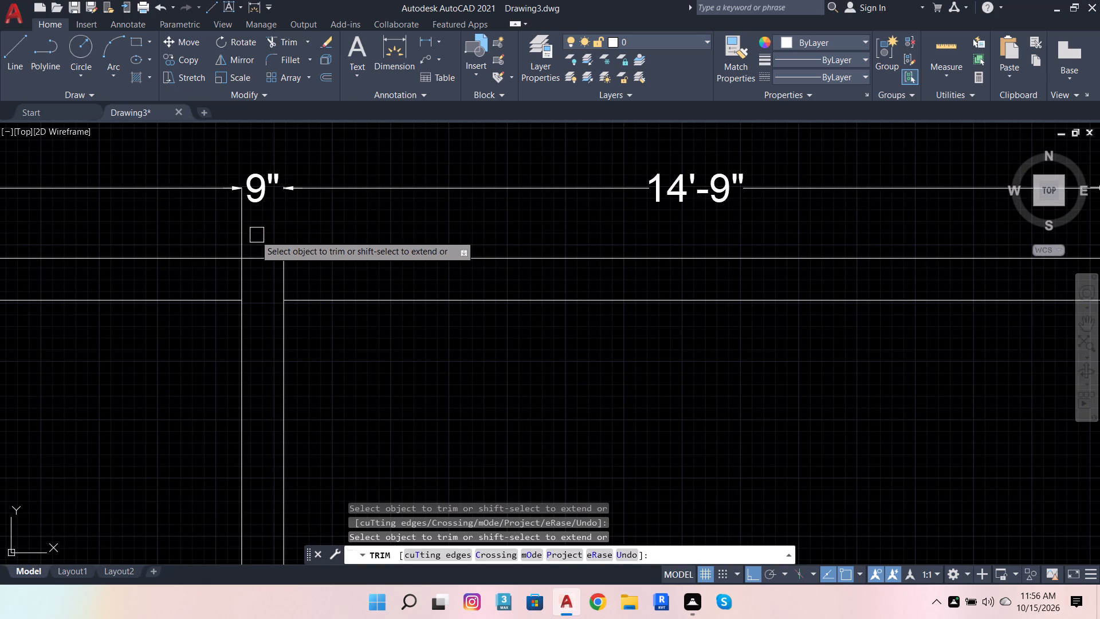
click(239, 235)
click(295, 281)
click(227, 277)
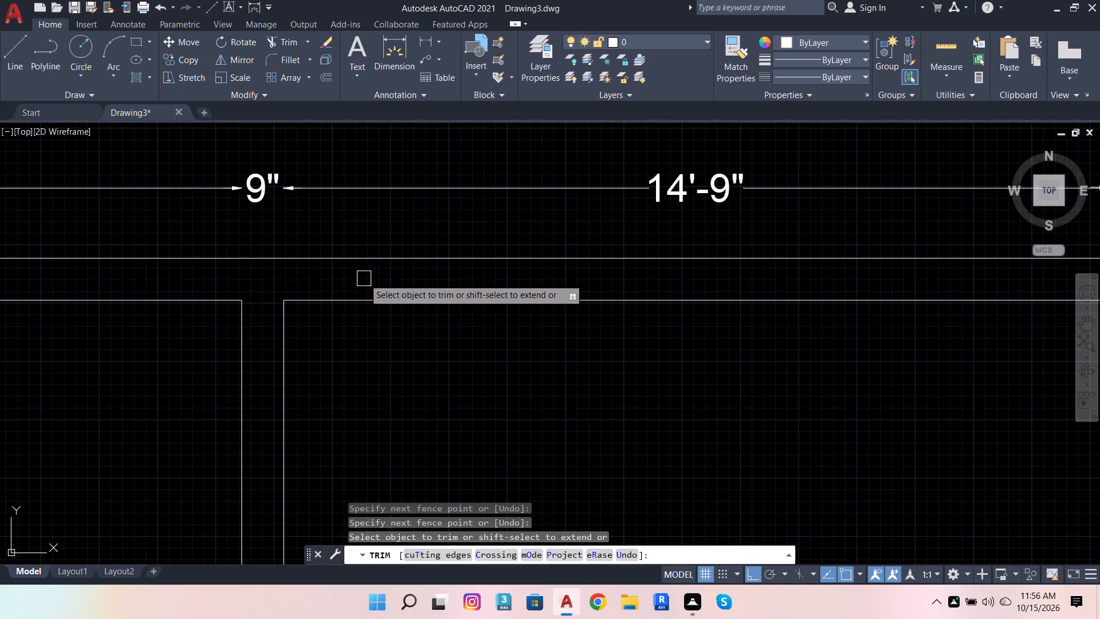
scroll(393, 288, down, 4)
key(Escape)
Delete the stub of the east outer wall's inner face that crosses the north wall at the northeast corner.
scroll(525, 291, up, 3)
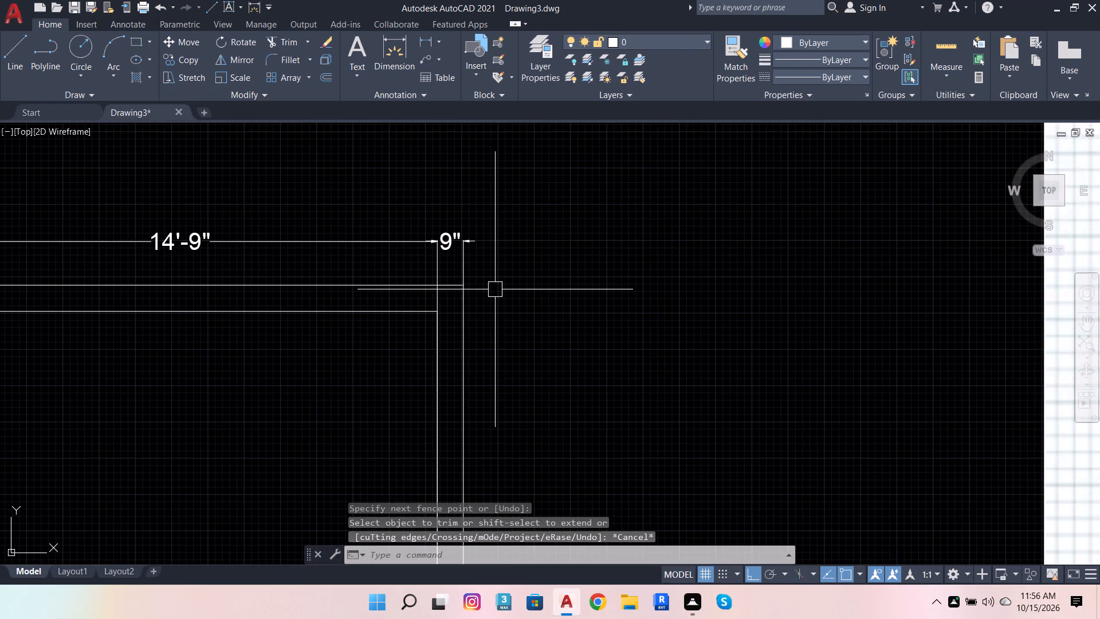
key(space)
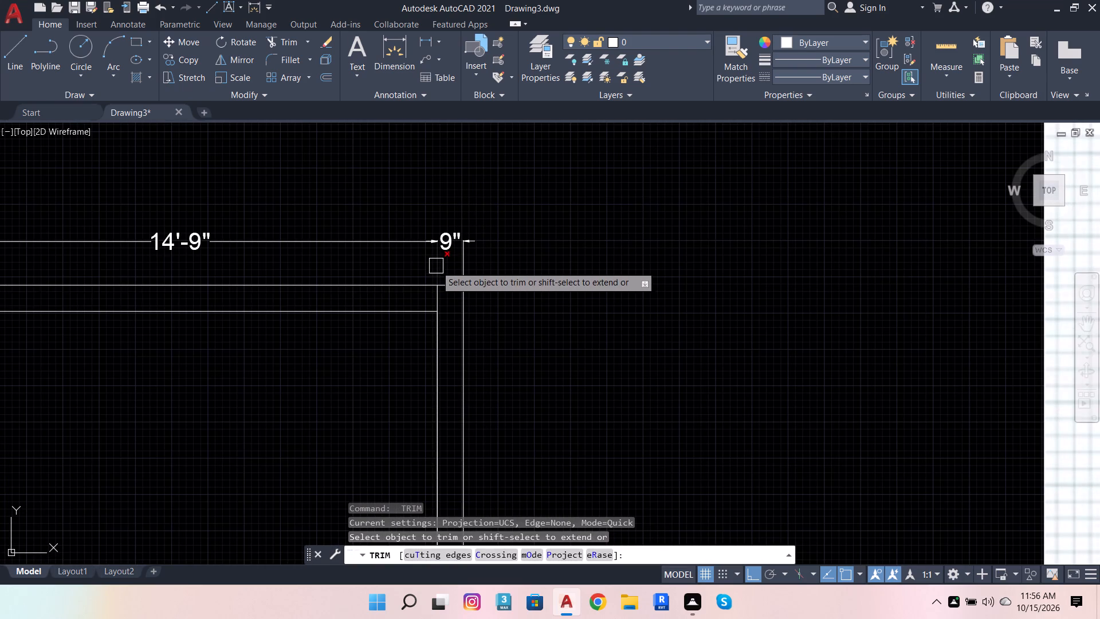
key(Escape)
click(435, 270)
scroll(696, 287, down, 1)
key(Delete)
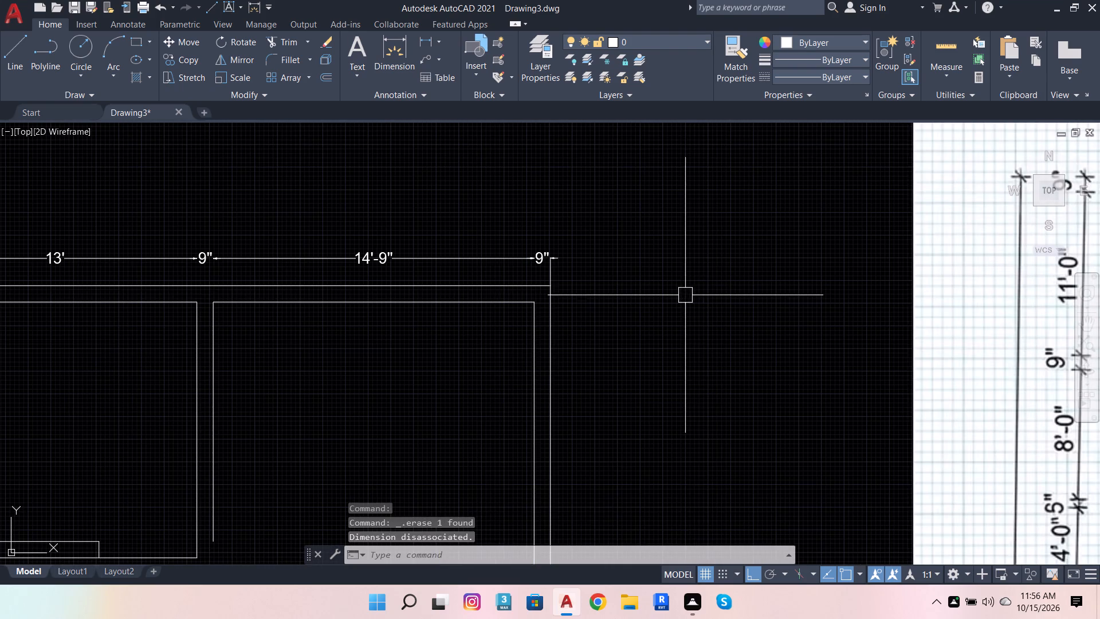
Offset the inner face of Bed Room 1's north wall 14'9" south.
scroll(535, 332, down, 2)
click(492, 322)
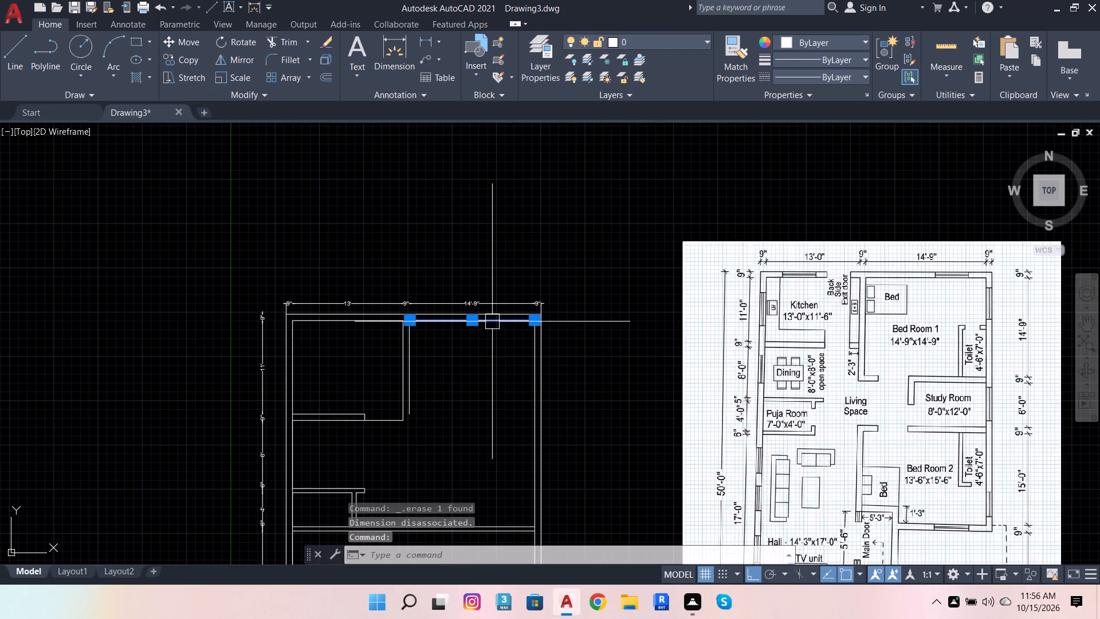
key(o)
key(Return)
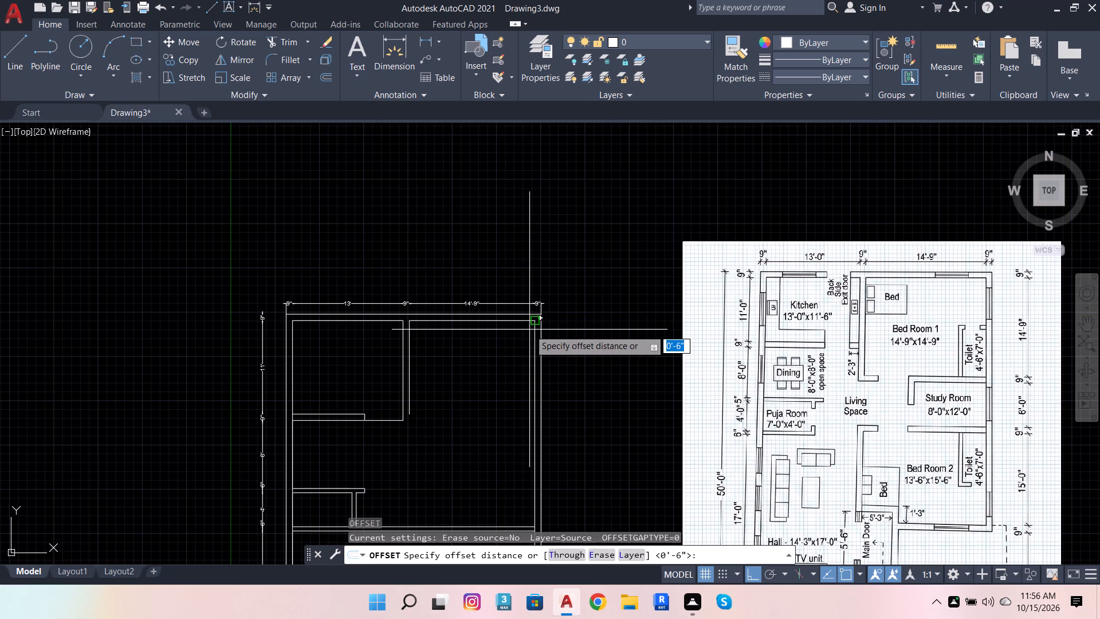
click(532, 320)
scroll(501, 361, down, 2)
scroll(493, 387, up, 2)
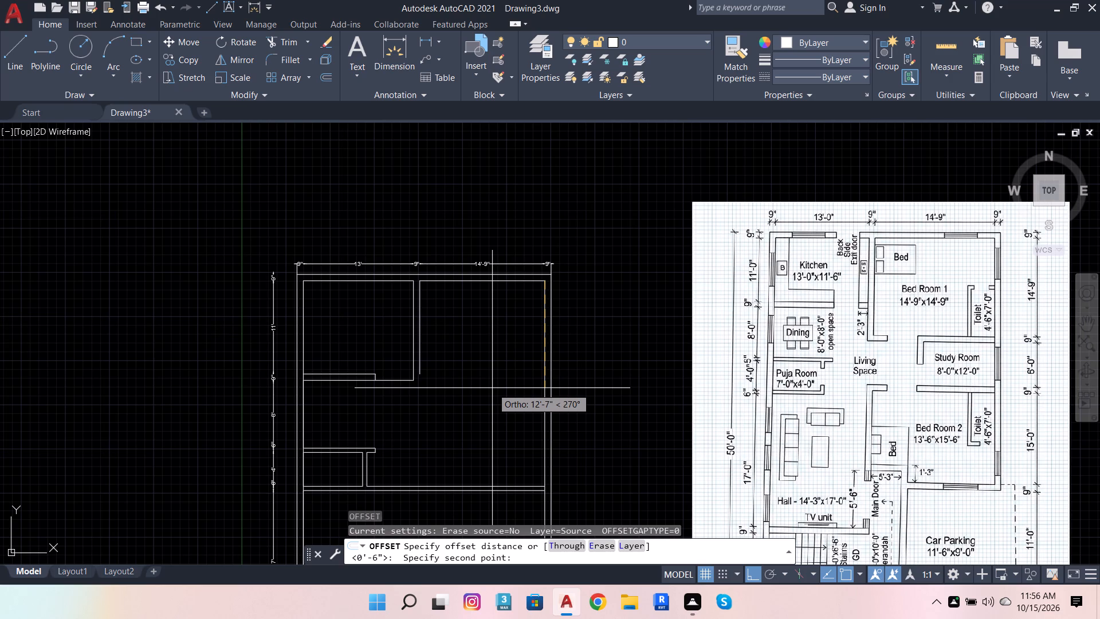
text(14'9)
key(Return)
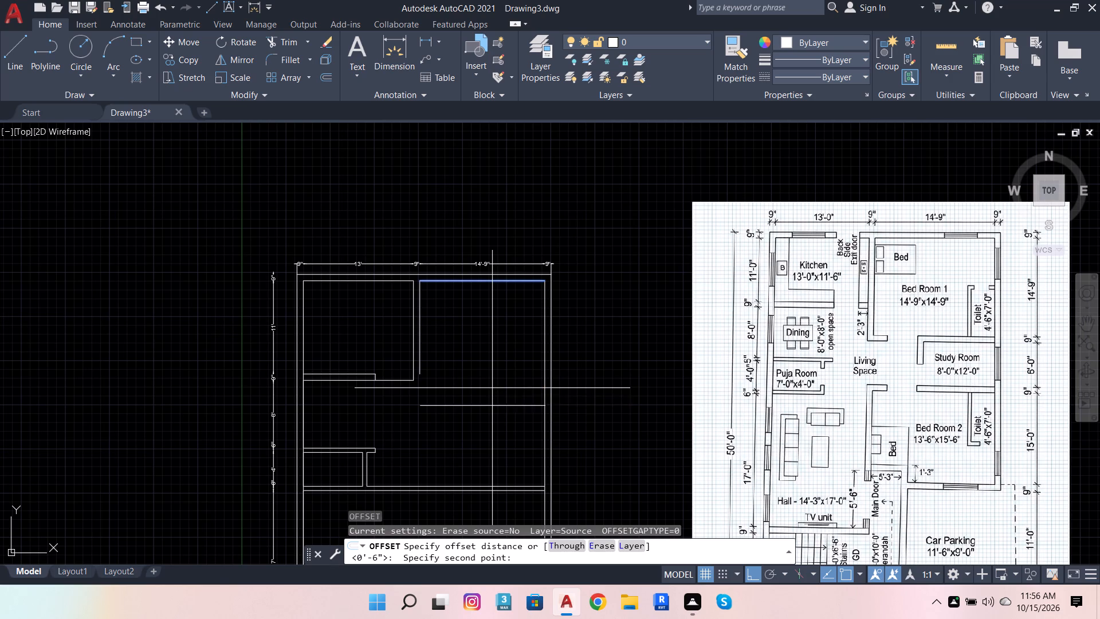
click(492, 388)
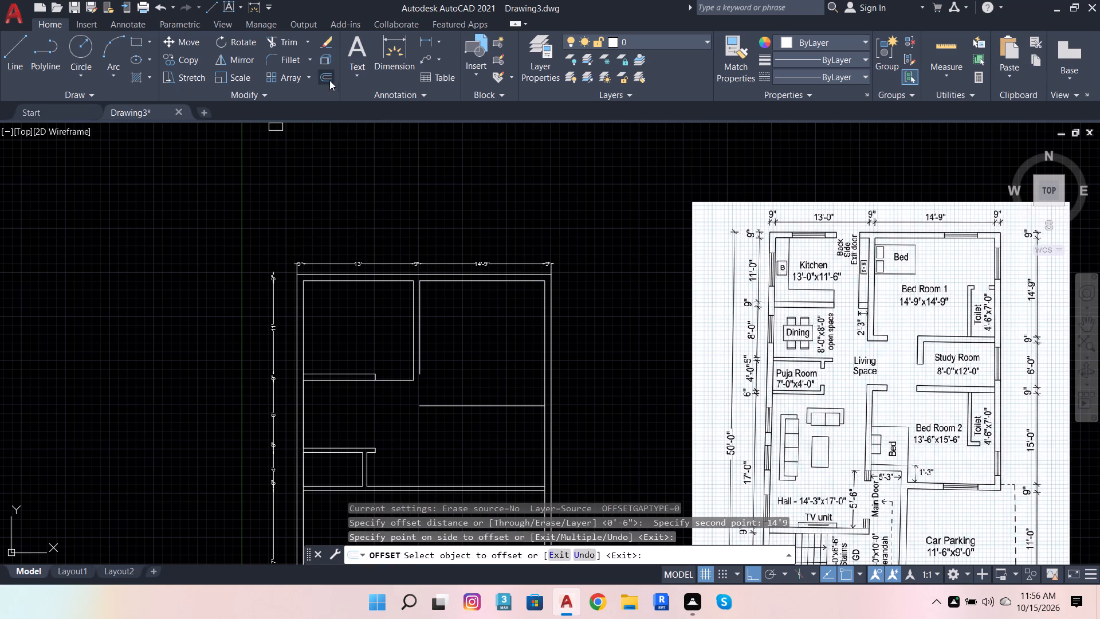
Offset Bed Room 1's new south wall line 9" south to give the wall its thickness.
click(323, 76)
scroll(423, 421, up, 2)
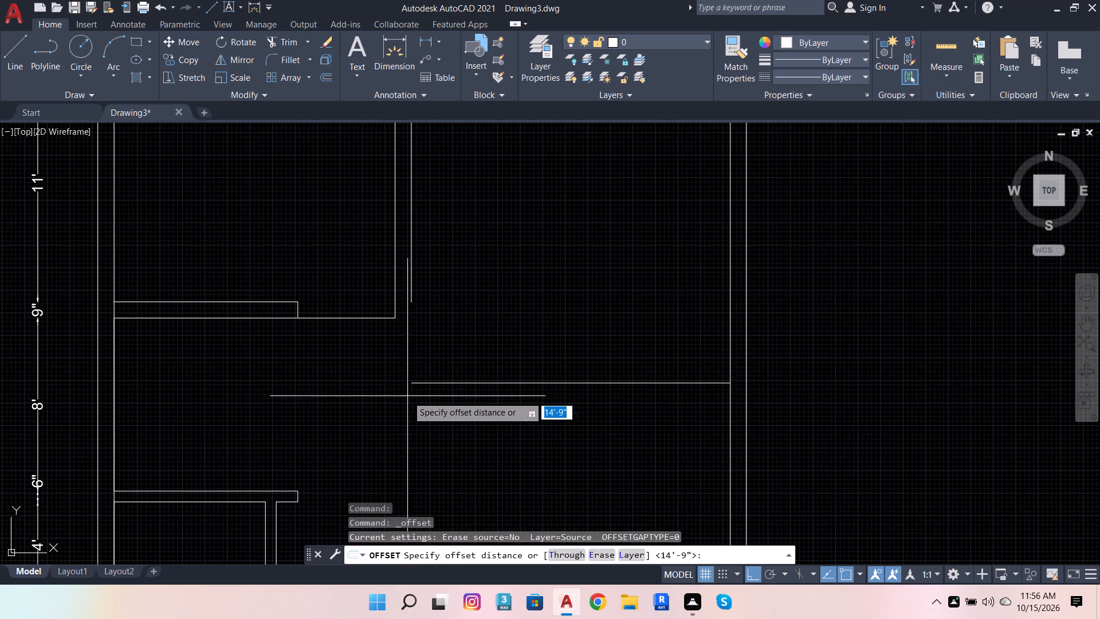
click(404, 388)
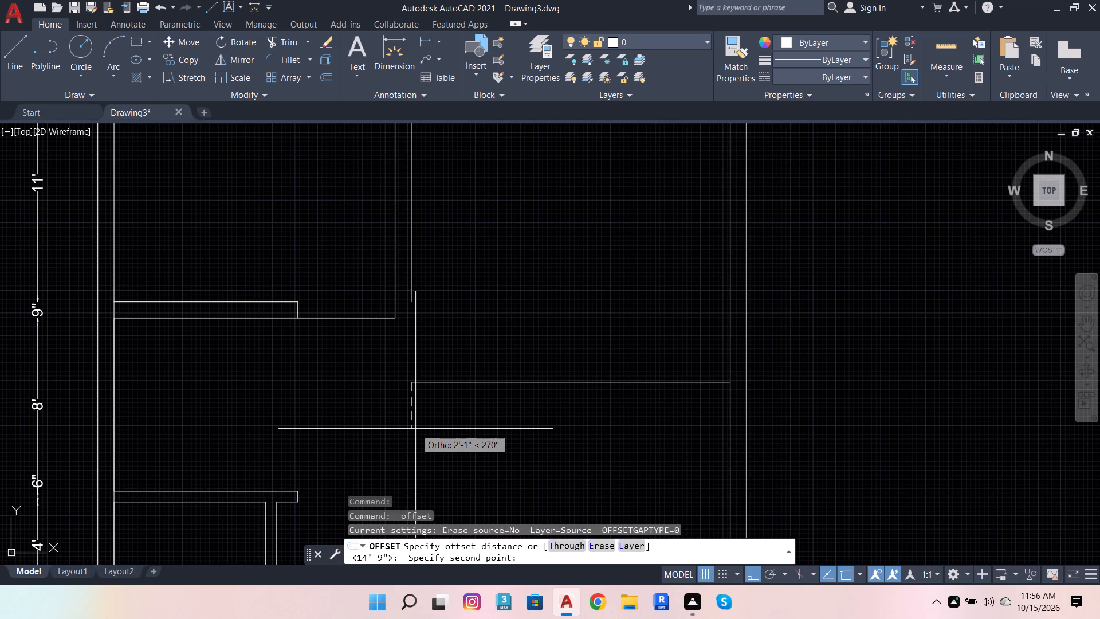
scroll(415, 429, down, 3)
scroll(425, 449, up, 2)
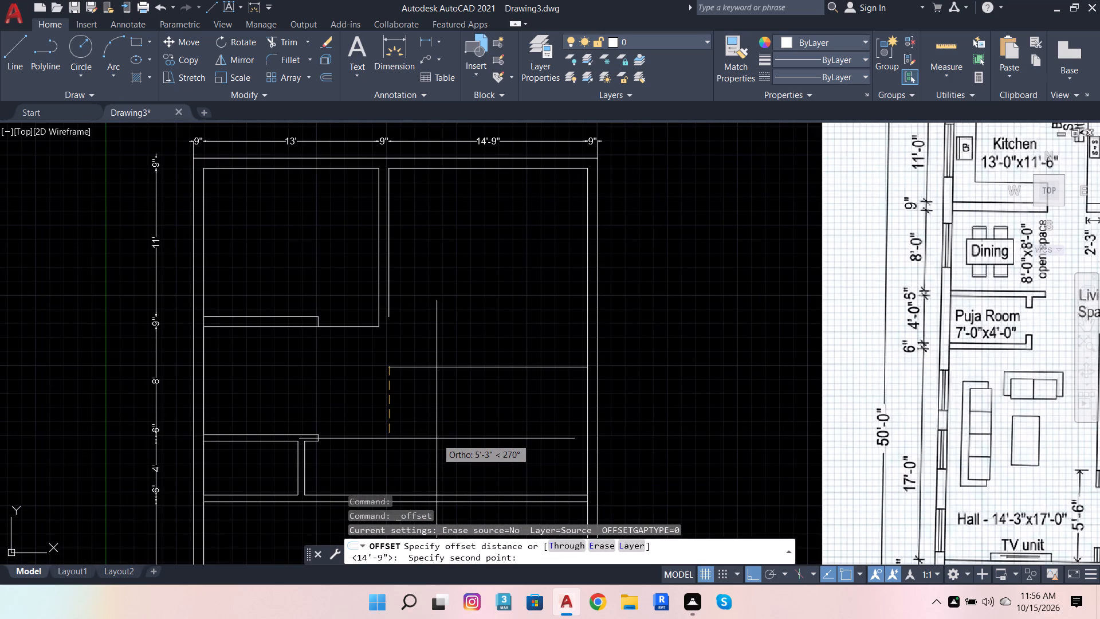
key(9)
key(Return)
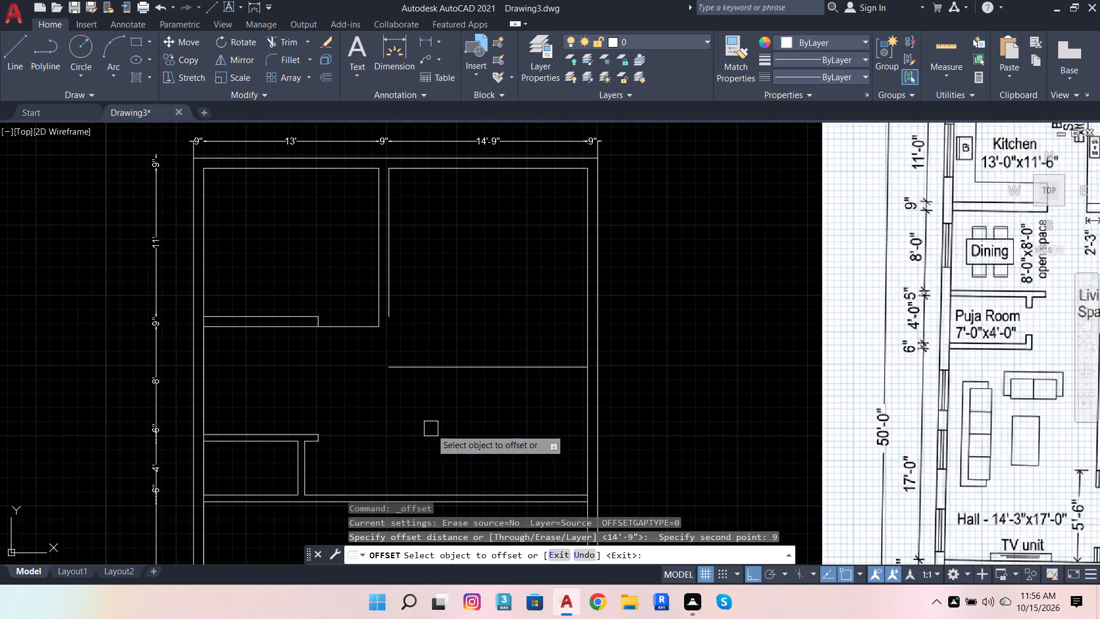
click(487, 372)
click(472, 418)
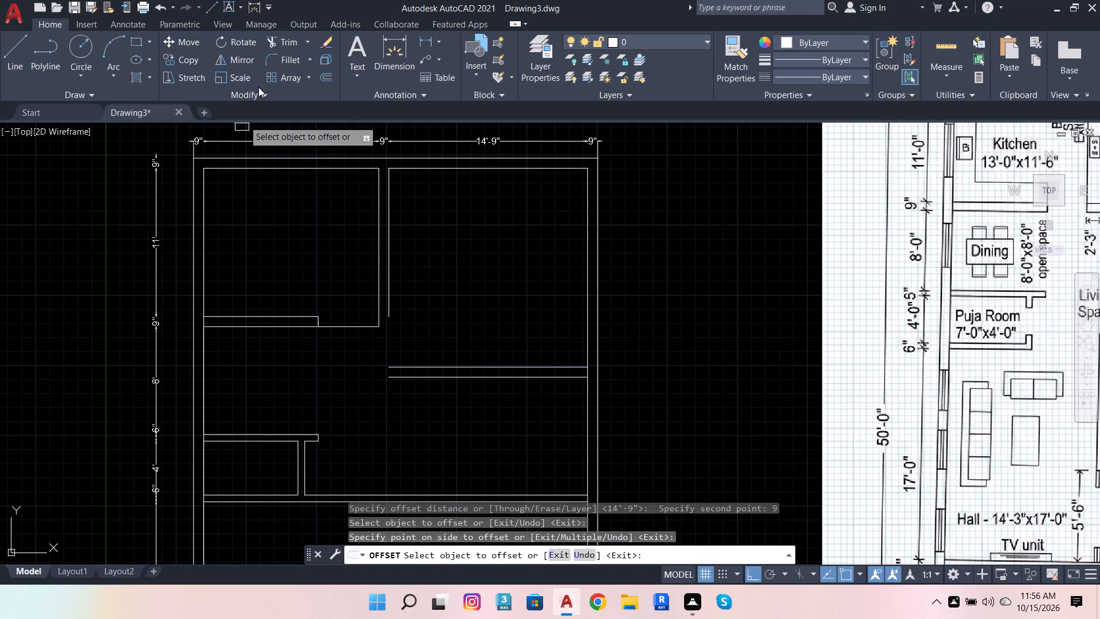
Extend both faces of the Kitchen's east wall south and both faces of Bed Room 1's south wall west to meet.
click(280, 37)
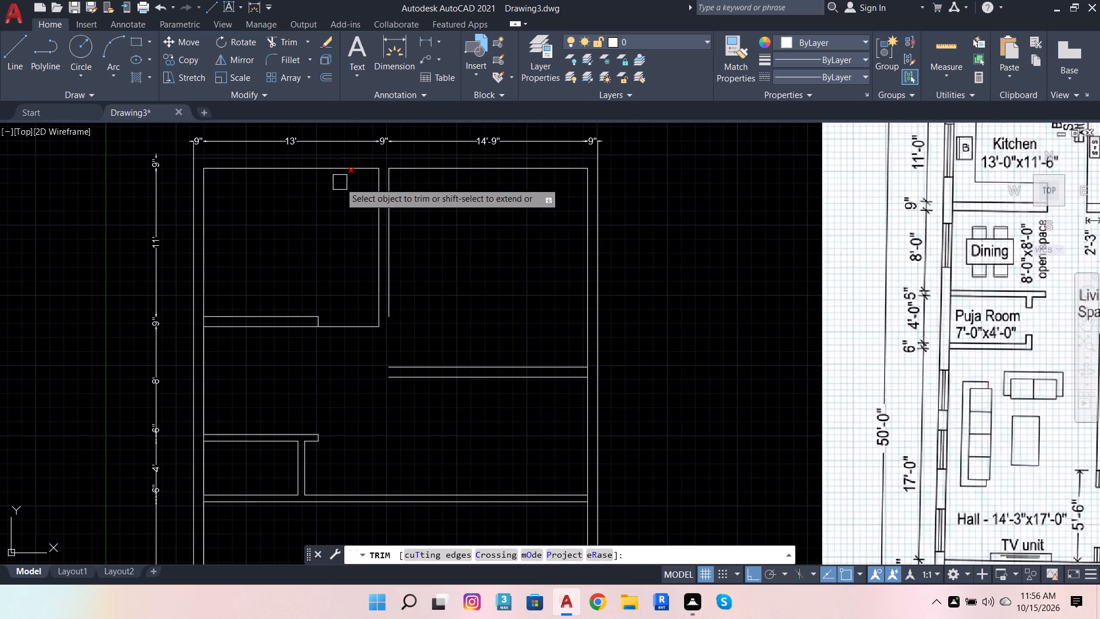
shift+click(377, 276)
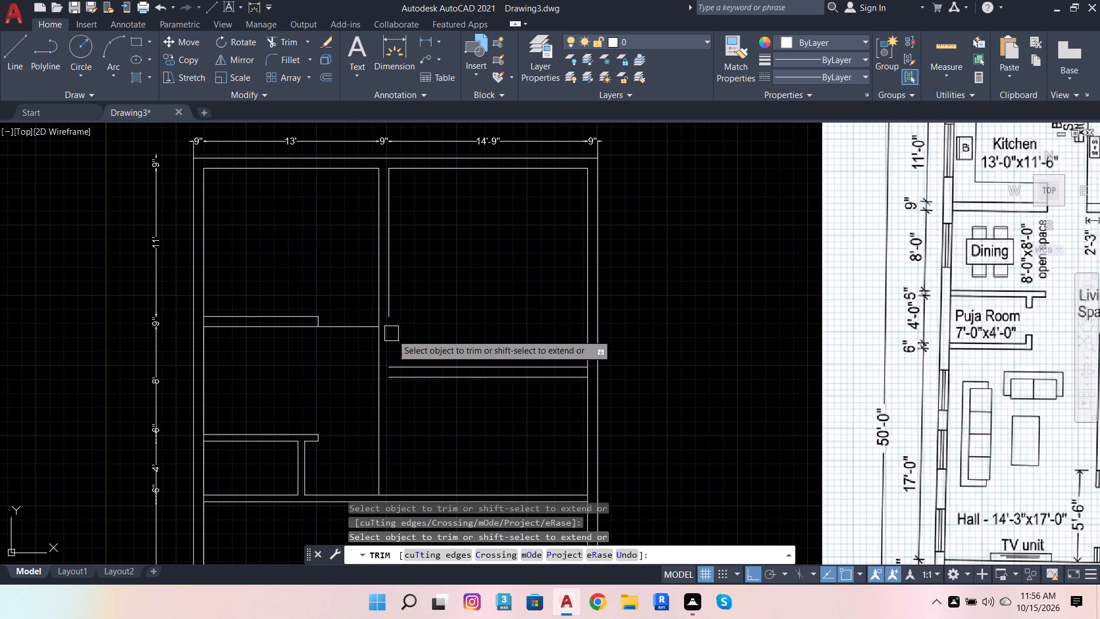
shift+click(406, 366)
shift+click(405, 382)
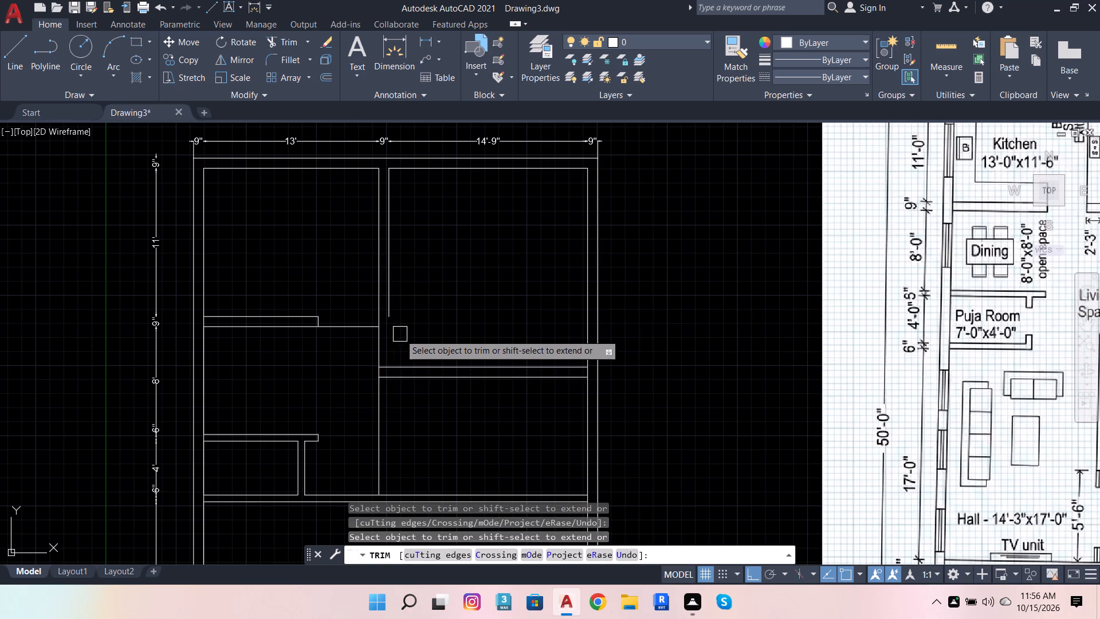
shift+click(388, 304)
Trim the overrunning wall lines to form a clean corner at the southwest of Bed Room 1.
scroll(391, 359, up, 4)
click(351, 399)
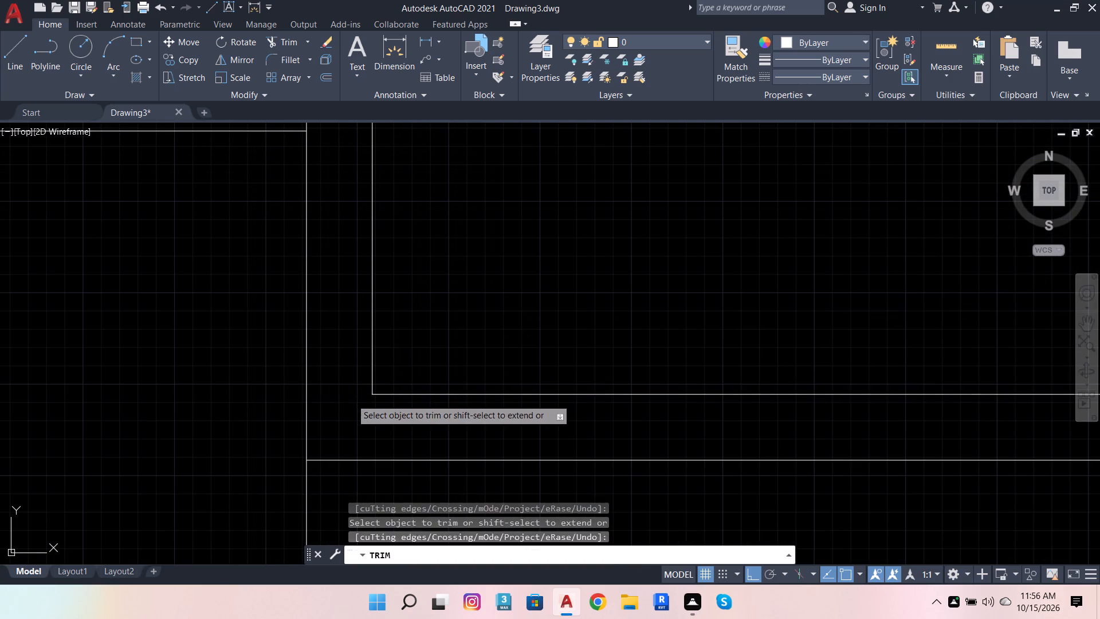
scroll(403, 315, down, 3)
click(387, 408)
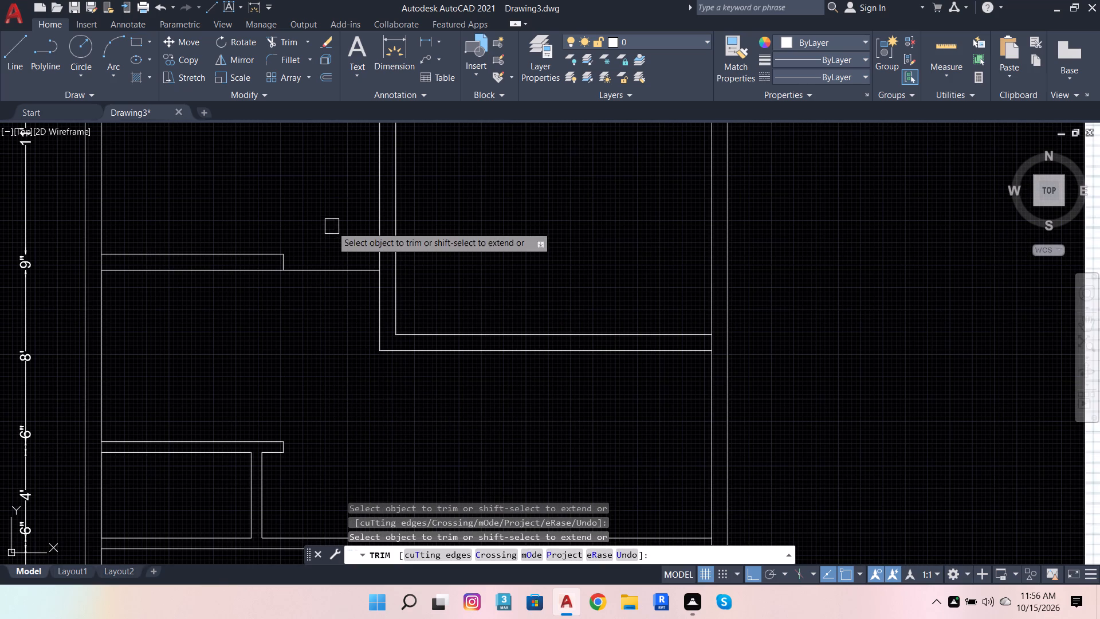
Trim the line bridging the opening between the end of the Kitchen's south wall and the Kitchen's east wall.
click(341, 271)
Trim the east outer wall's inner face between the two faces of Bed Room 1's south wall.
scroll(447, 185, down, 3)
scroll(564, 237, up, 3)
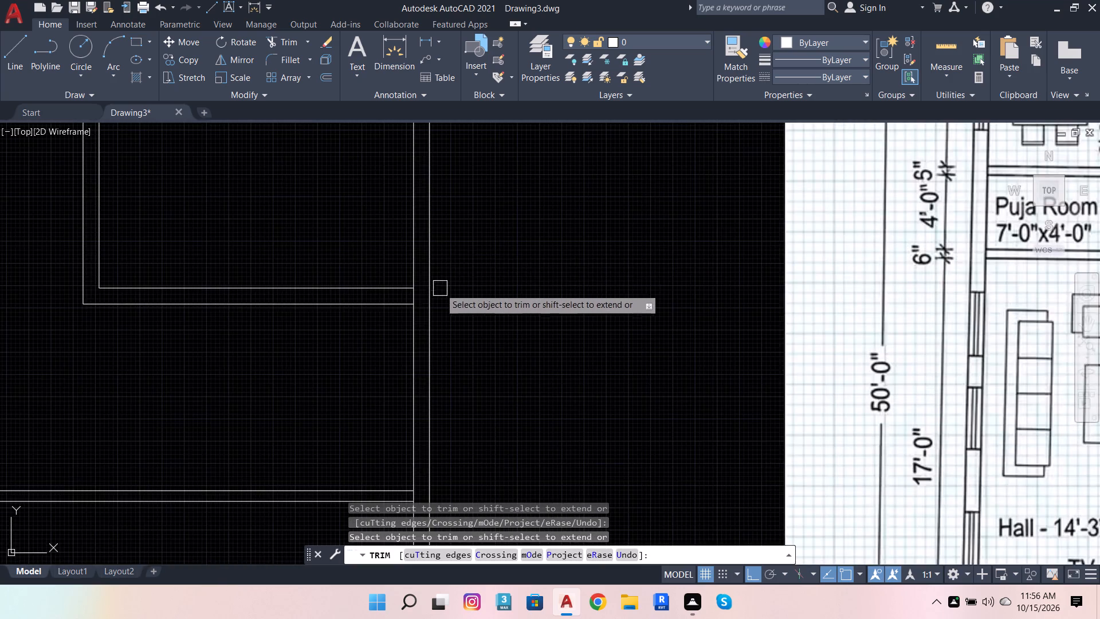
scroll(426, 292, up, 3)
click(384, 304)
scroll(602, 308, down, 5)
scroll(630, 349, down, 1)
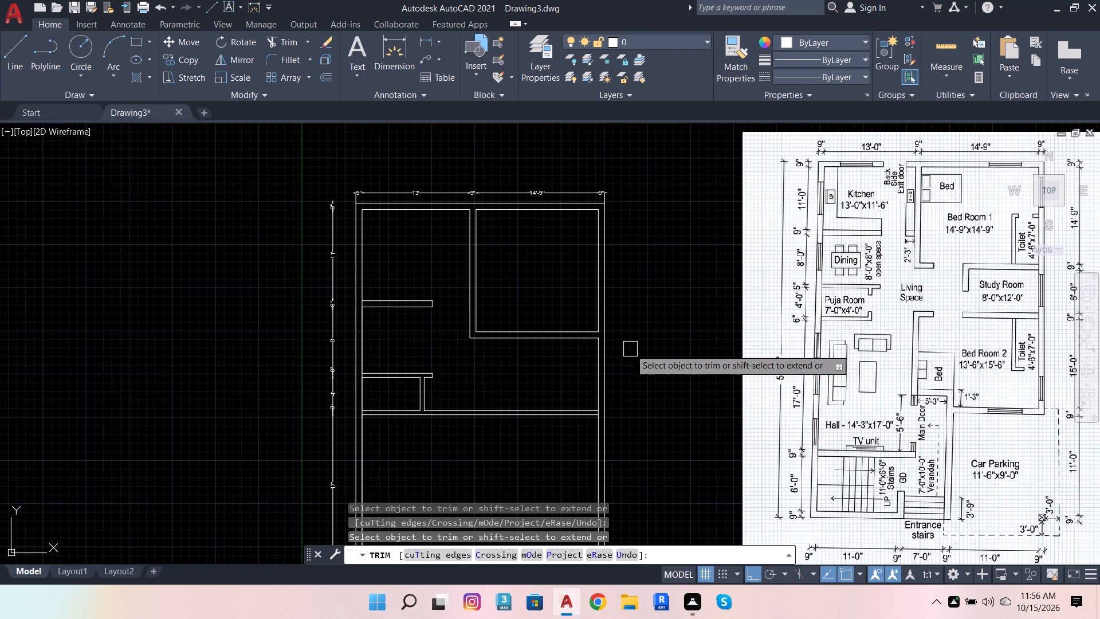
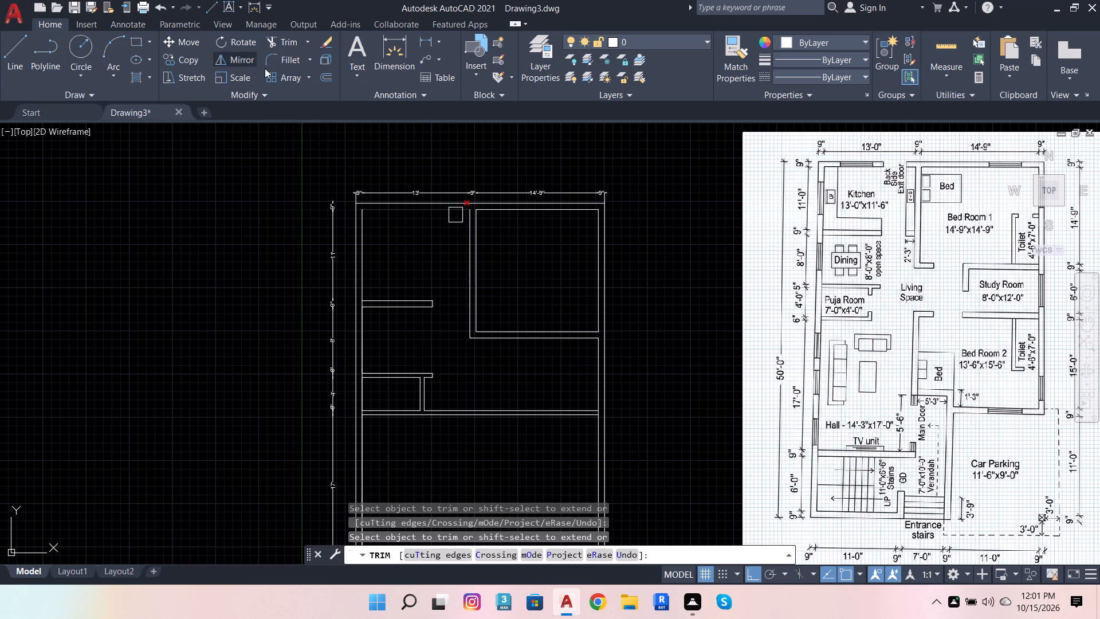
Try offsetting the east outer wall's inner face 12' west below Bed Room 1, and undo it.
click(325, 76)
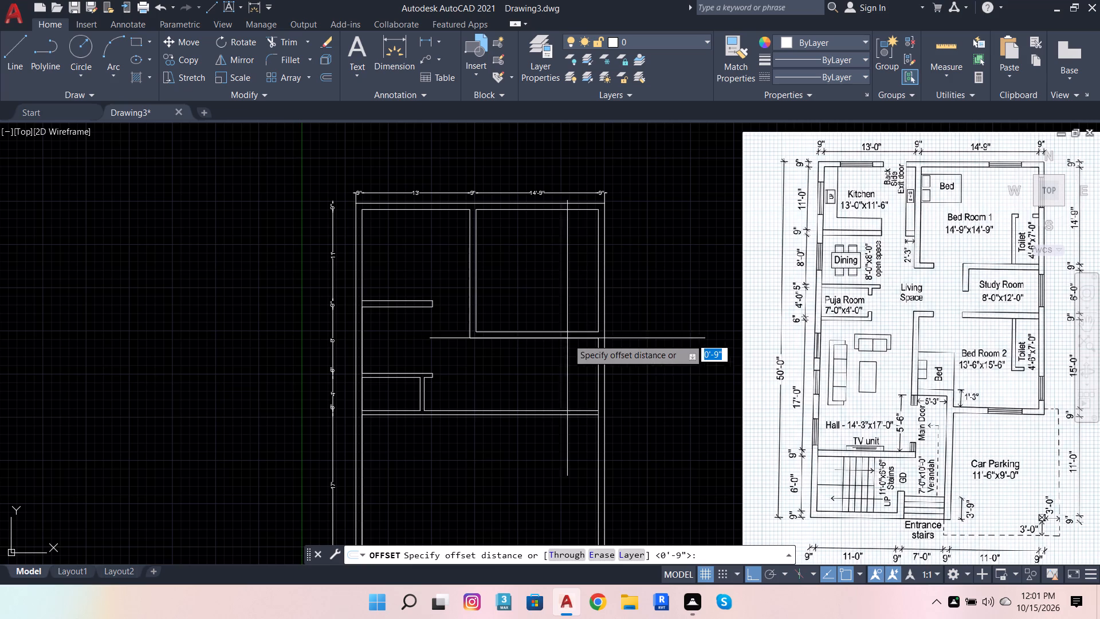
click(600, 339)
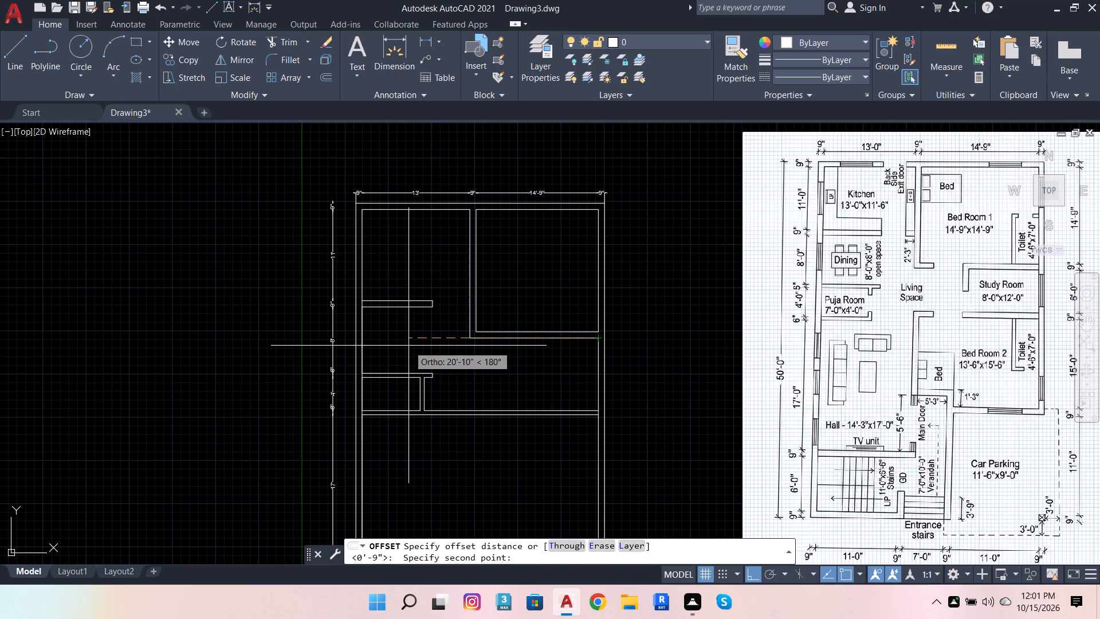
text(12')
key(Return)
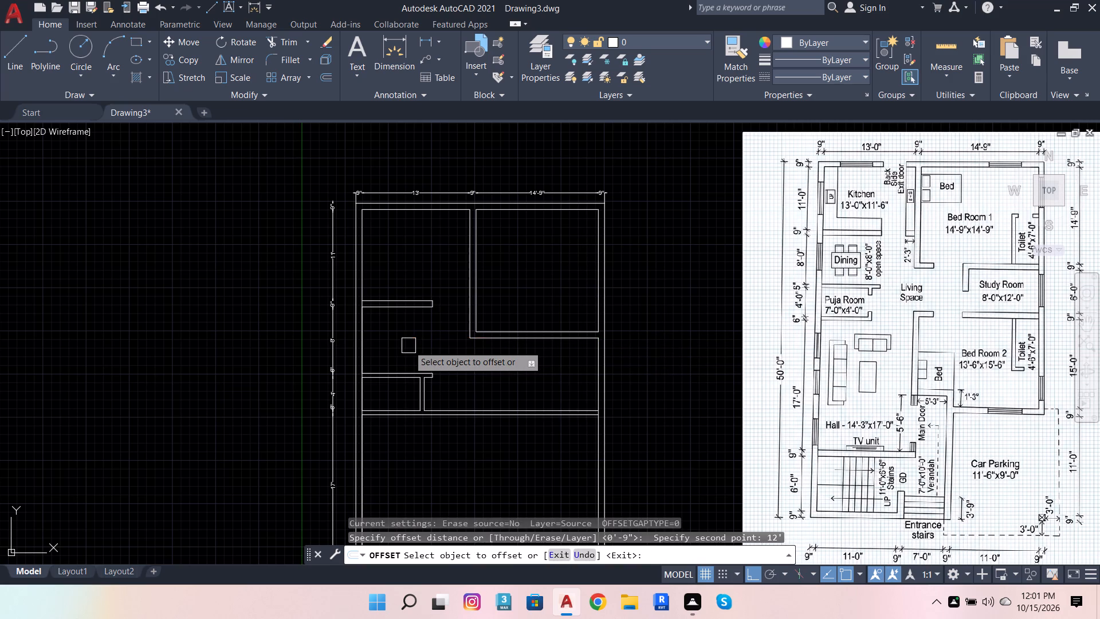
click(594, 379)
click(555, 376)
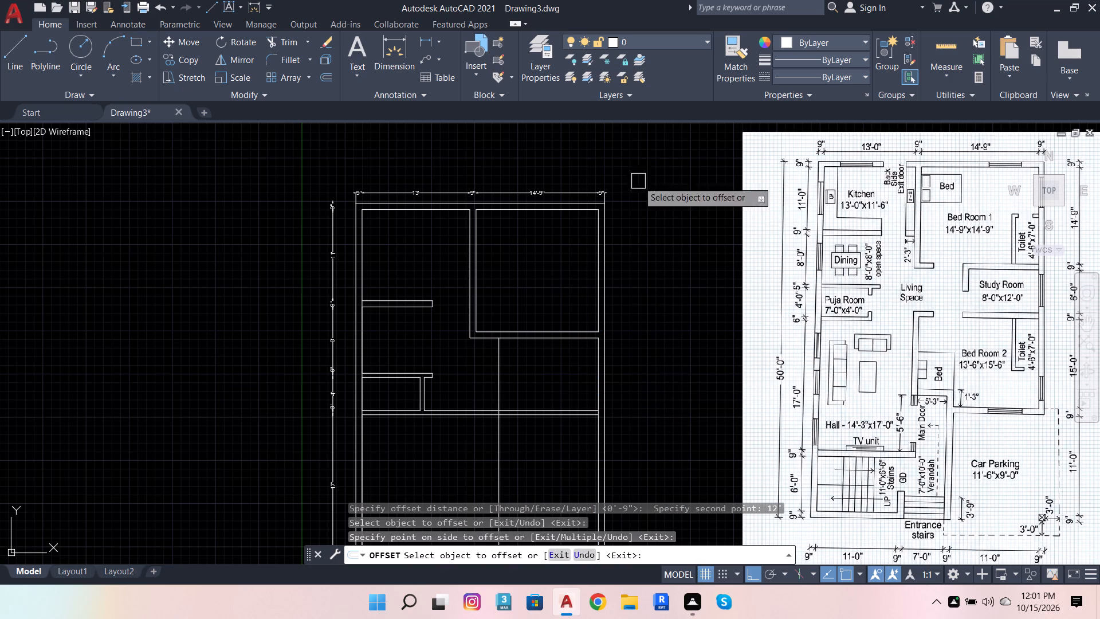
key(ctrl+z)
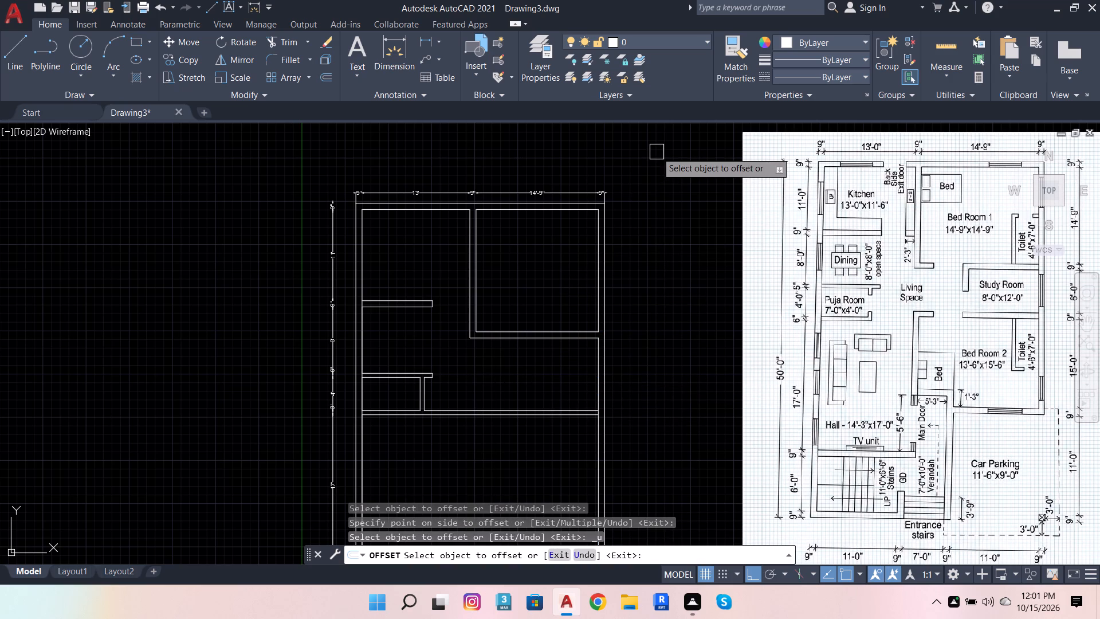
Offset the east outer wall's inner face 8' west below Bed Room 1 for the Study Room's west side.
click(329, 73)
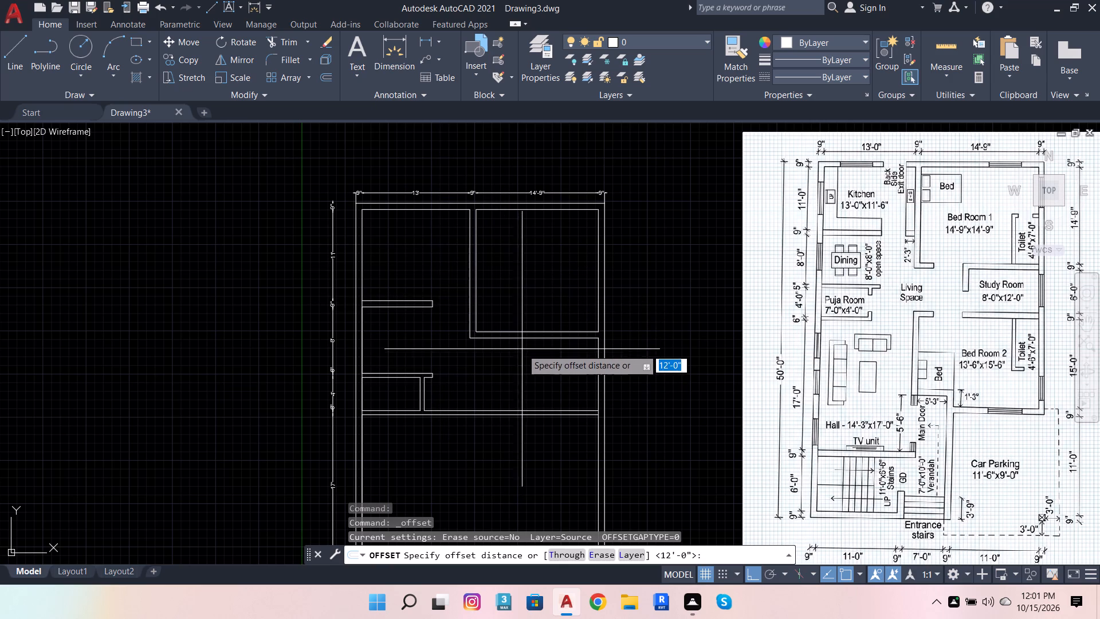
click(595, 341)
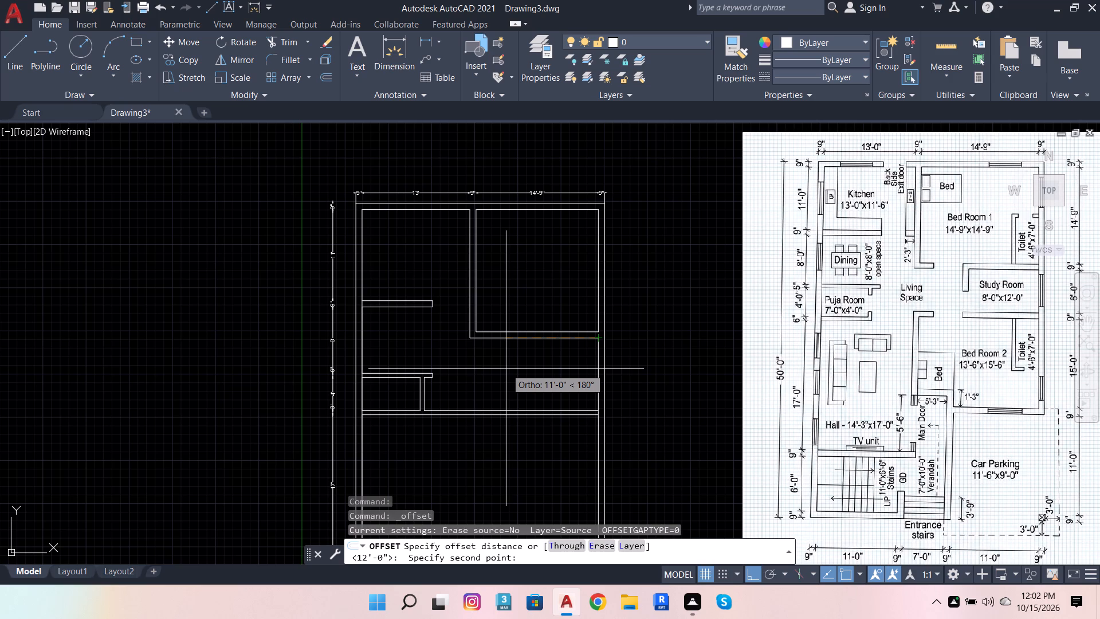
text(8')
key(Return)
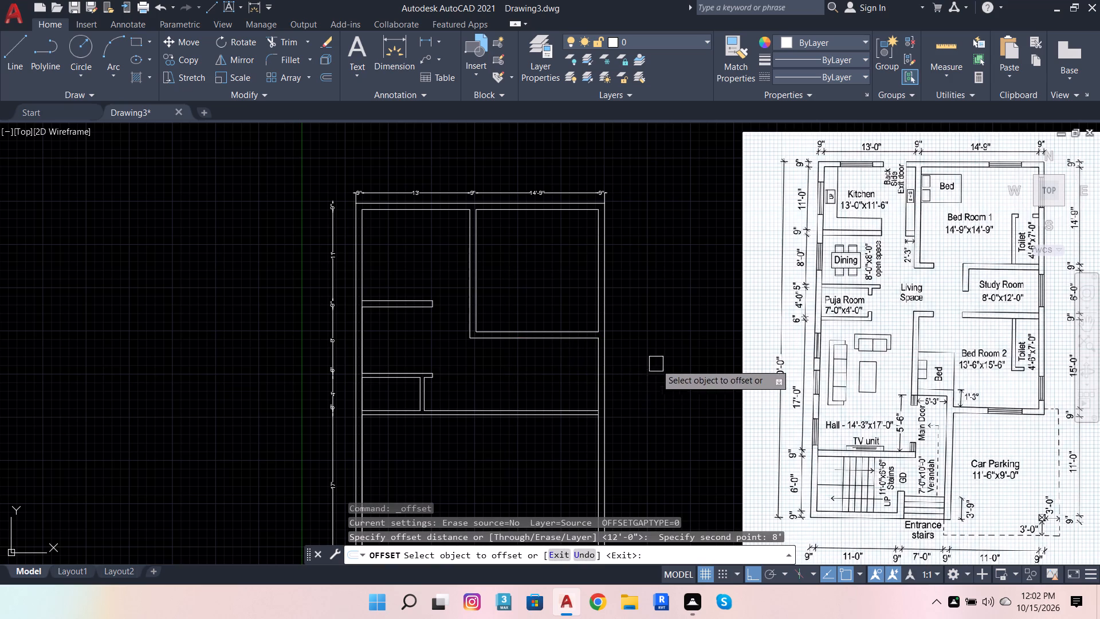
click(592, 359)
click(463, 332)
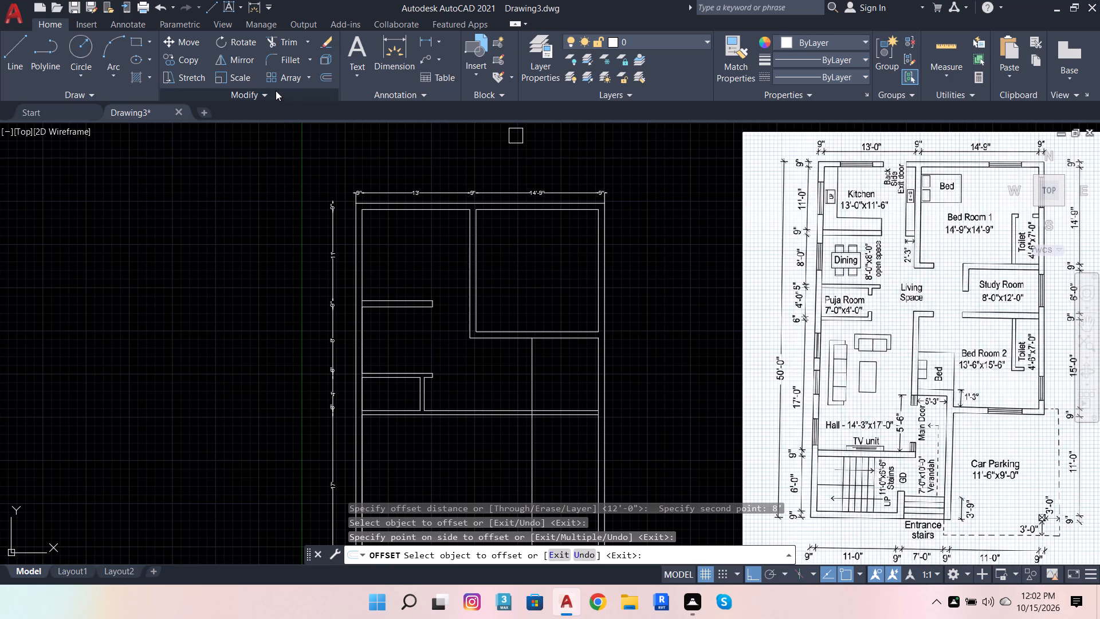
Offset the Study Room's west line 9" west to give the wall its thickness.
click(327, 72)
scroll(530, 350, up, 2)
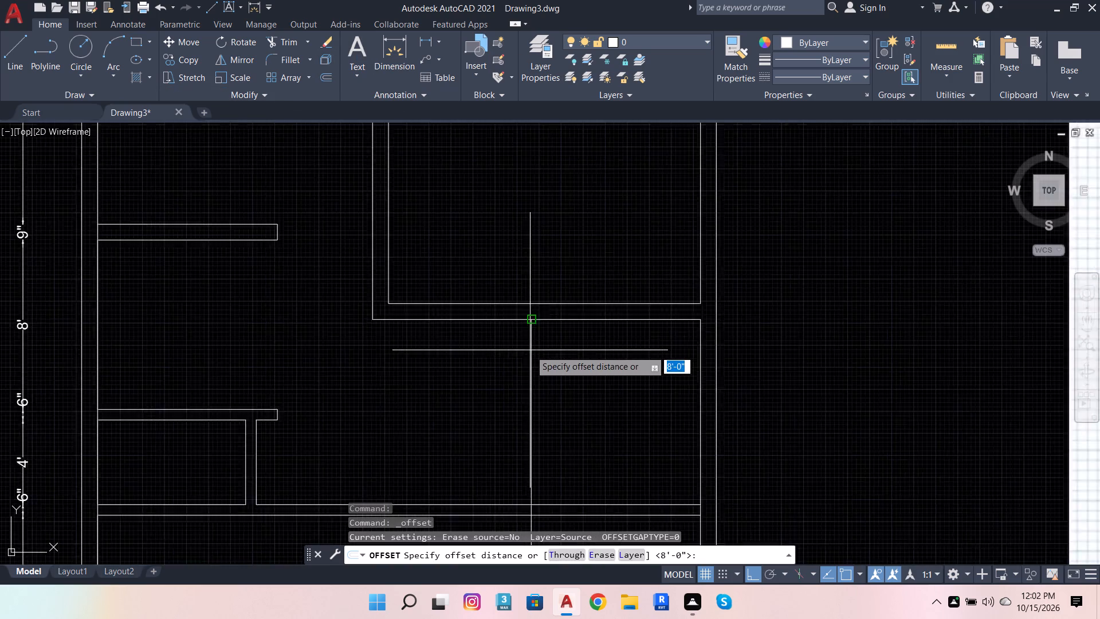
scroll(530, 350, up, 1)
click(527, 301)
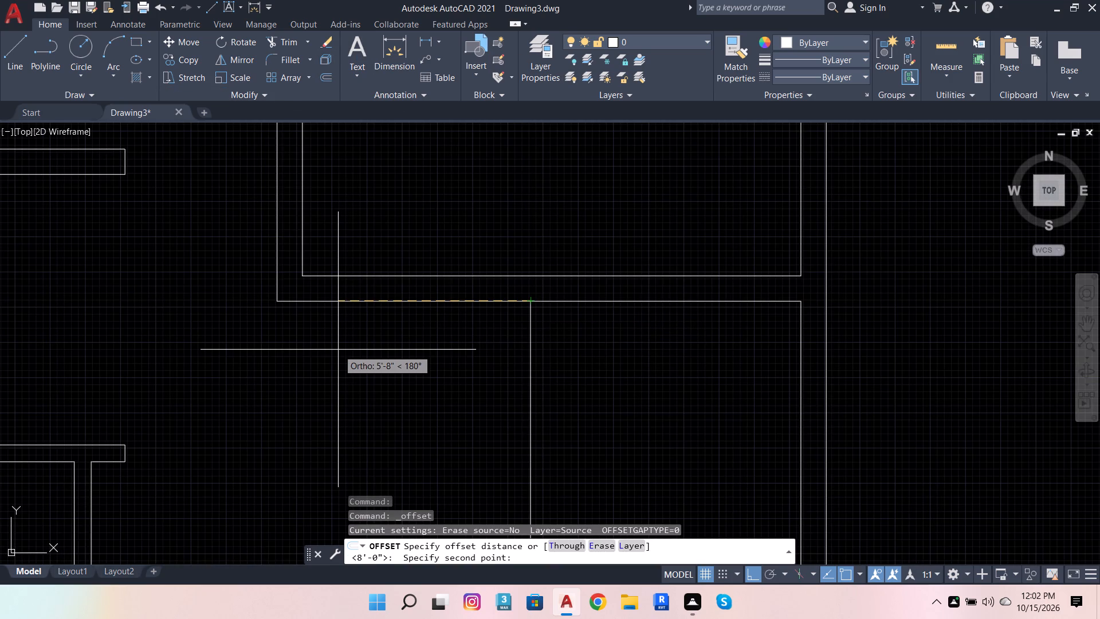
scroll(338, 350, down, 3)
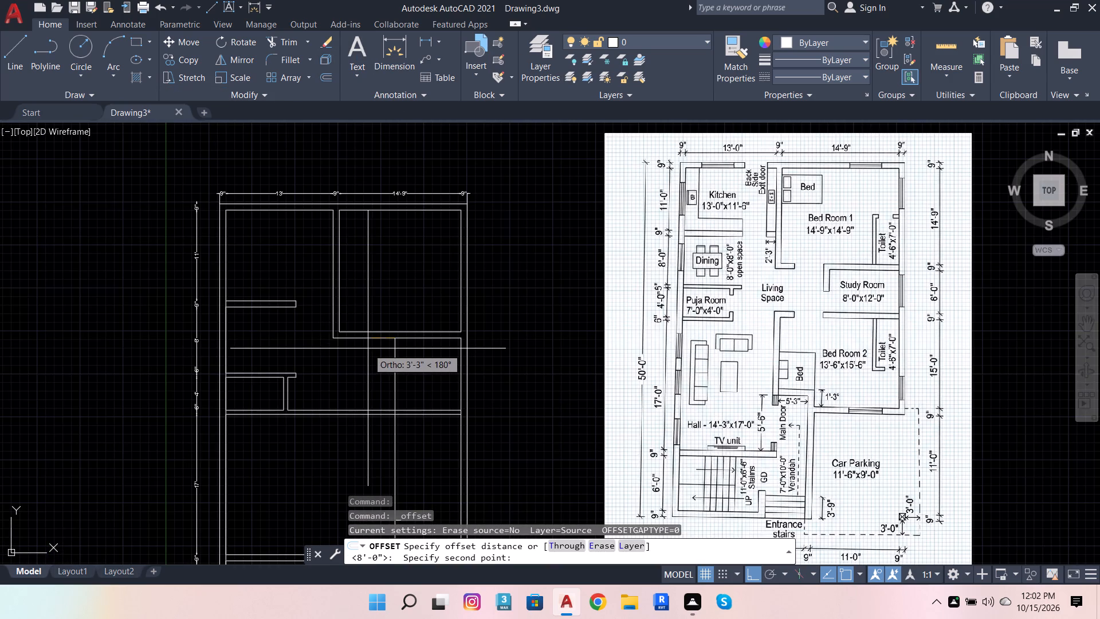
key(9)
key(Return)
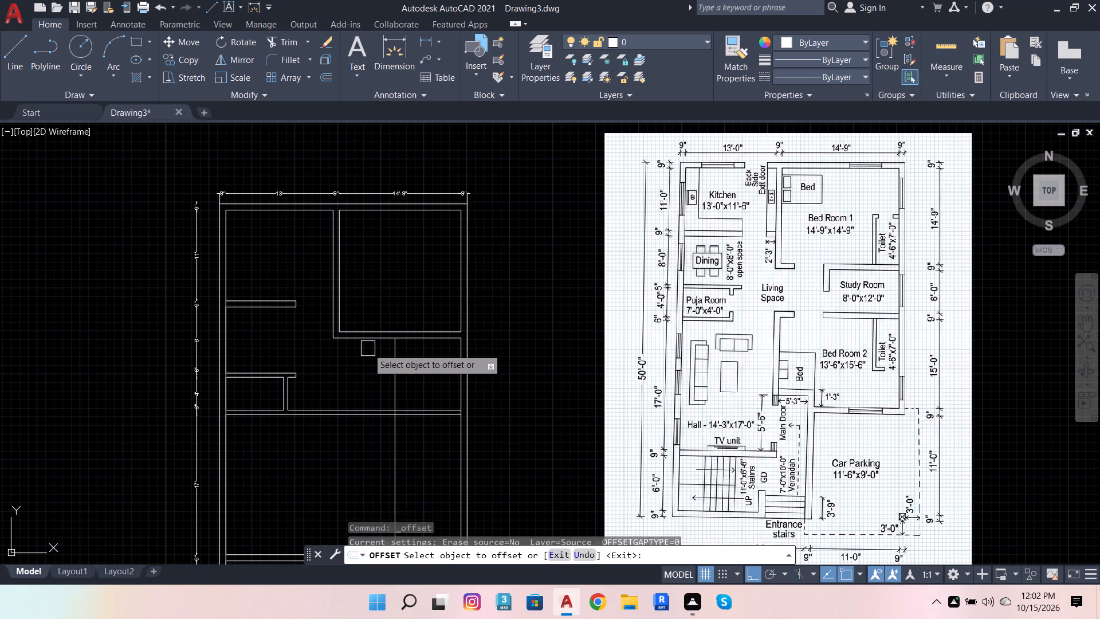
click(391, 374)
click(300, 377)
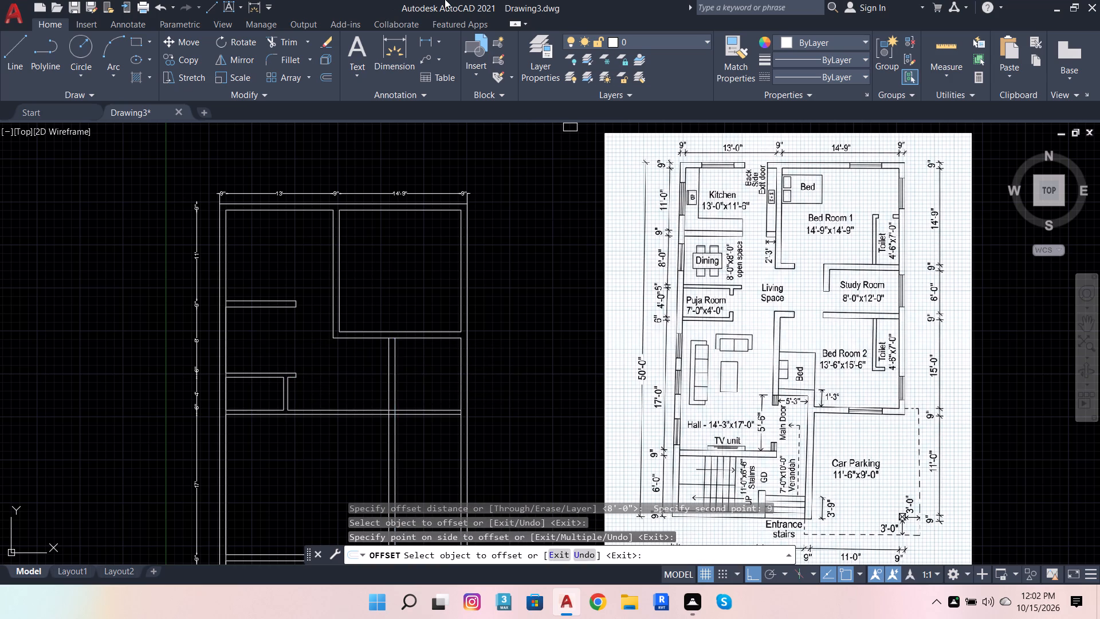
key(Escape)
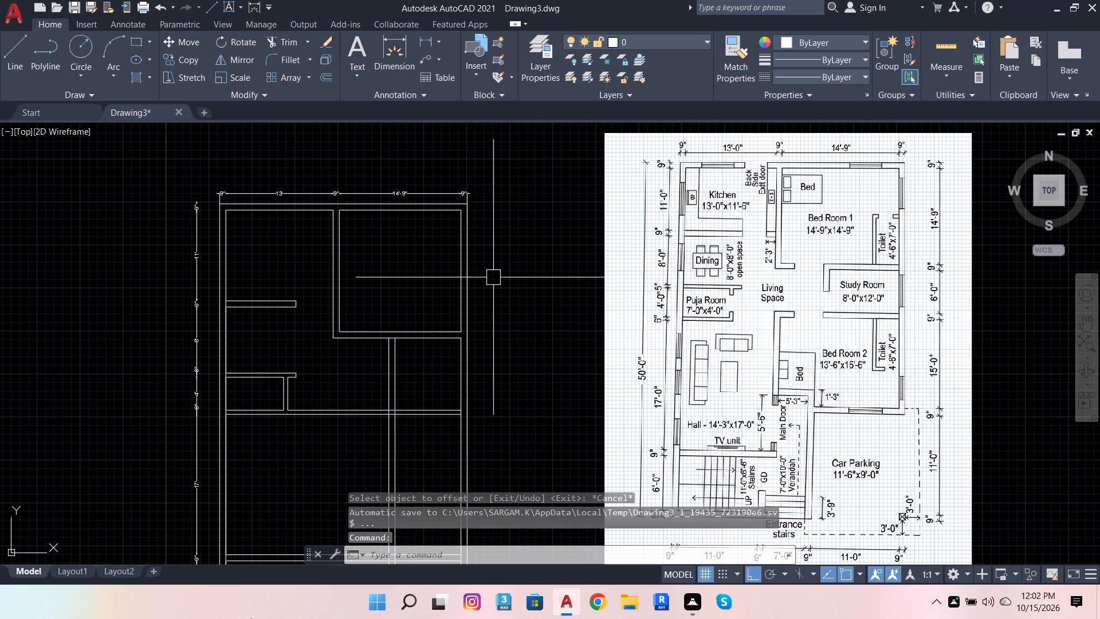
Trim both faces of the Study Room's west wall where they run through the Hall area south of the Puja Room wall.
scroll(260, 604, up, 4)
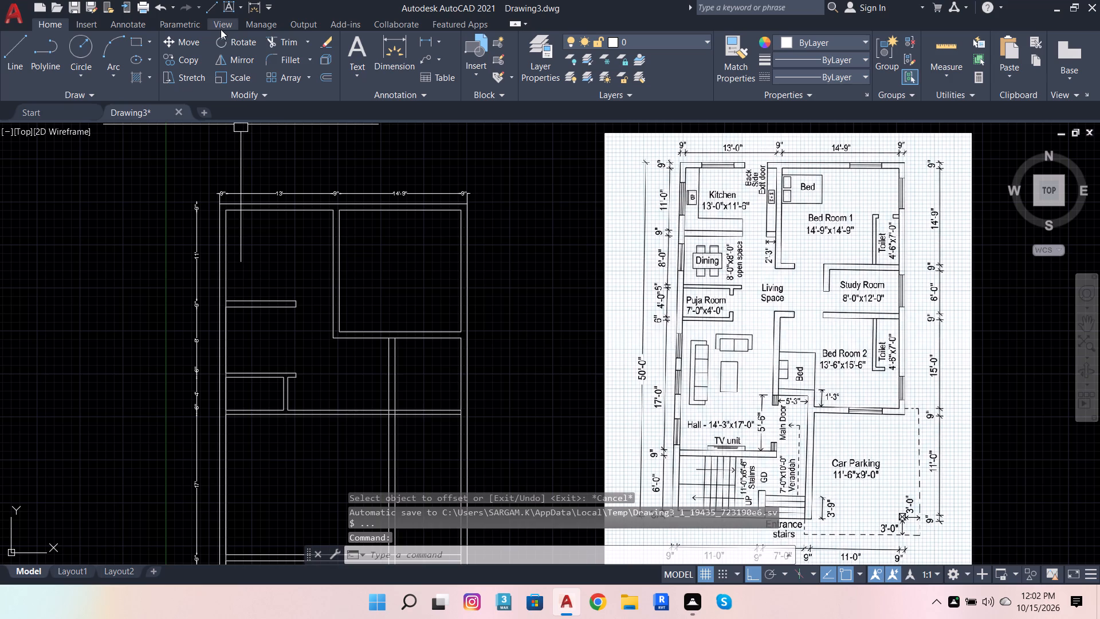
click(282, 43)
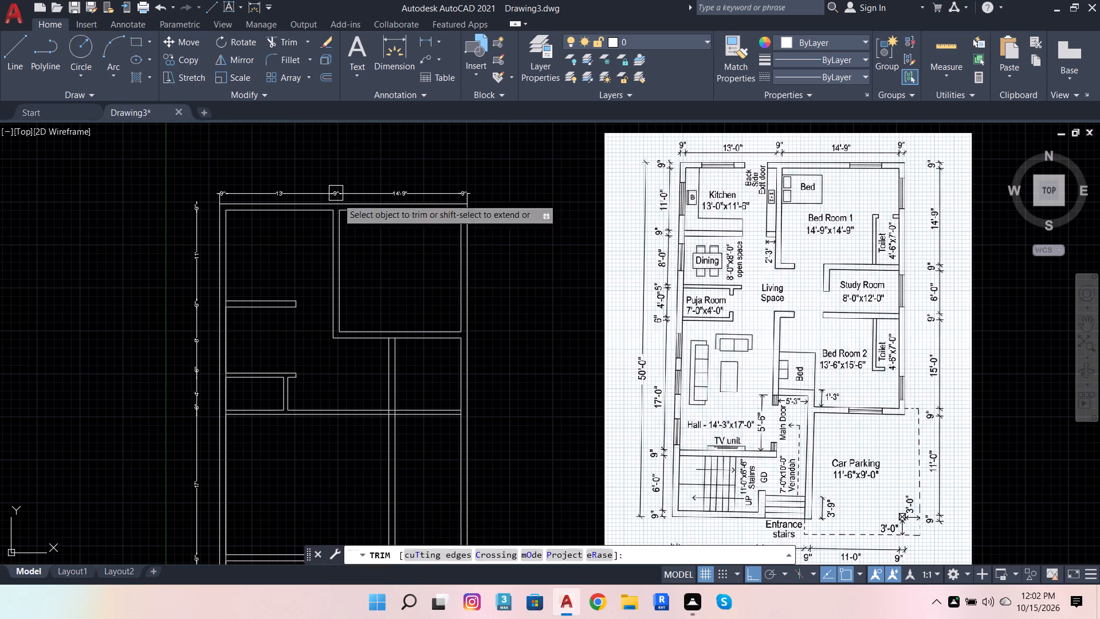
scroll(394, 334, up, 4)
click(372, 320)
scroll(447, 256, down, 4)
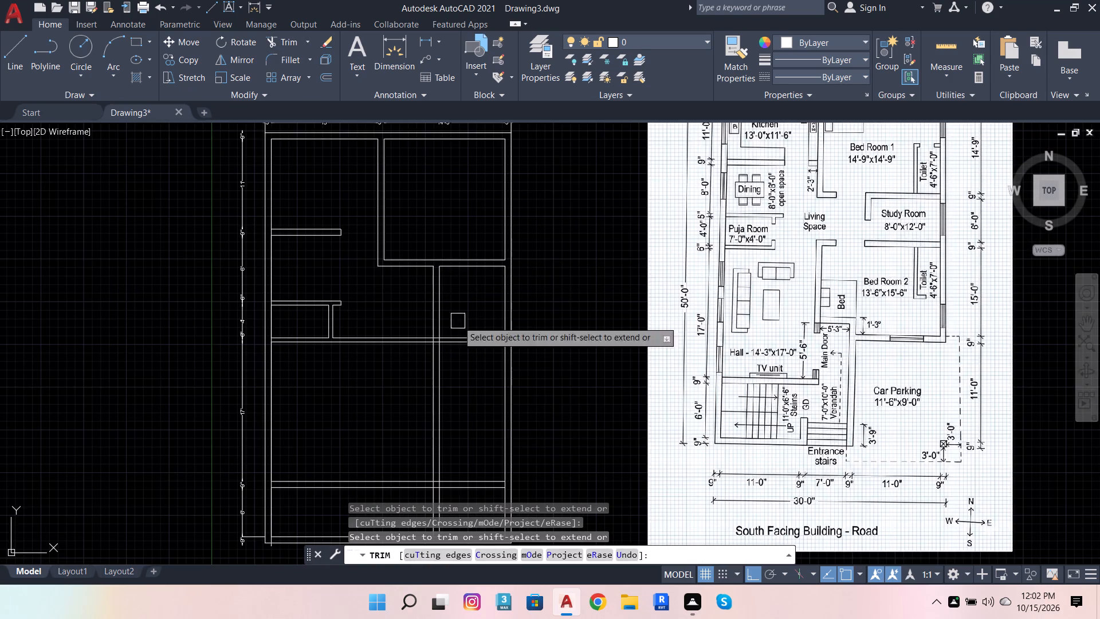
click(466, 403)
click(410, 410)
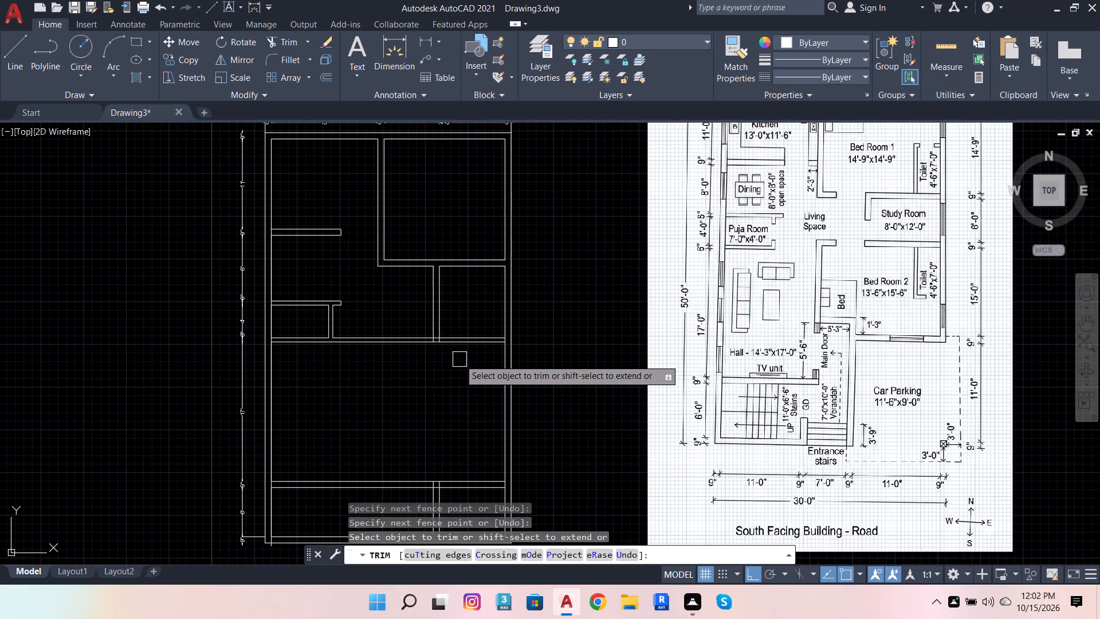
scroll(467, 344, down, 2)
scroll(457, 446, up, 3)
key(Escape)
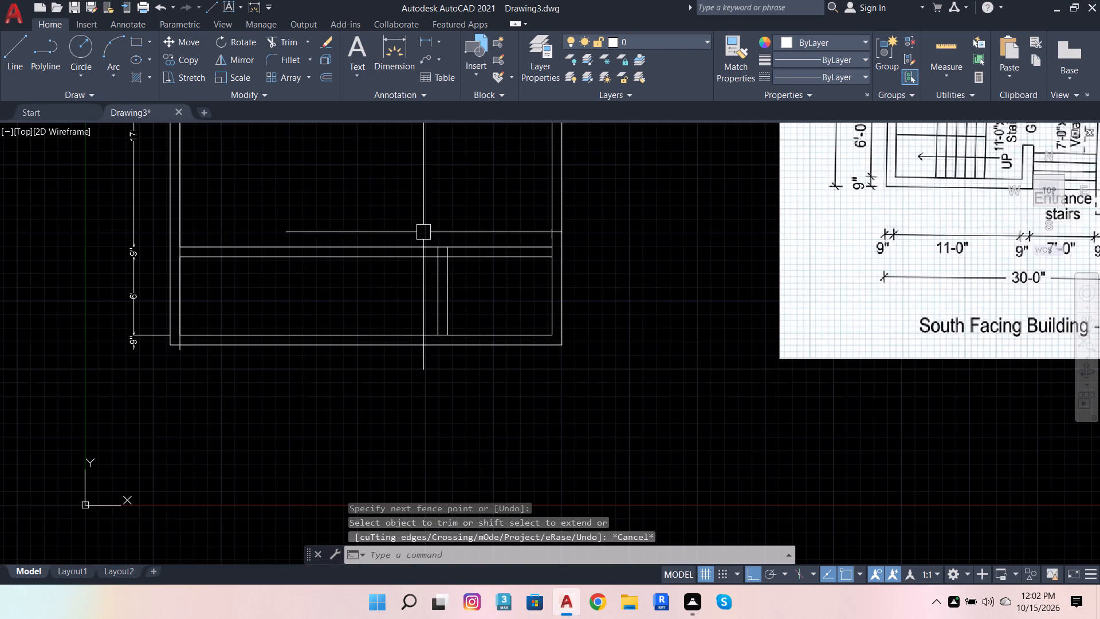
Delete the two leftover wall segments between the Hall's south wall and the south outer wall.
scroll(449, 295, up, 2)
click(471, 295)
click(402, 248)
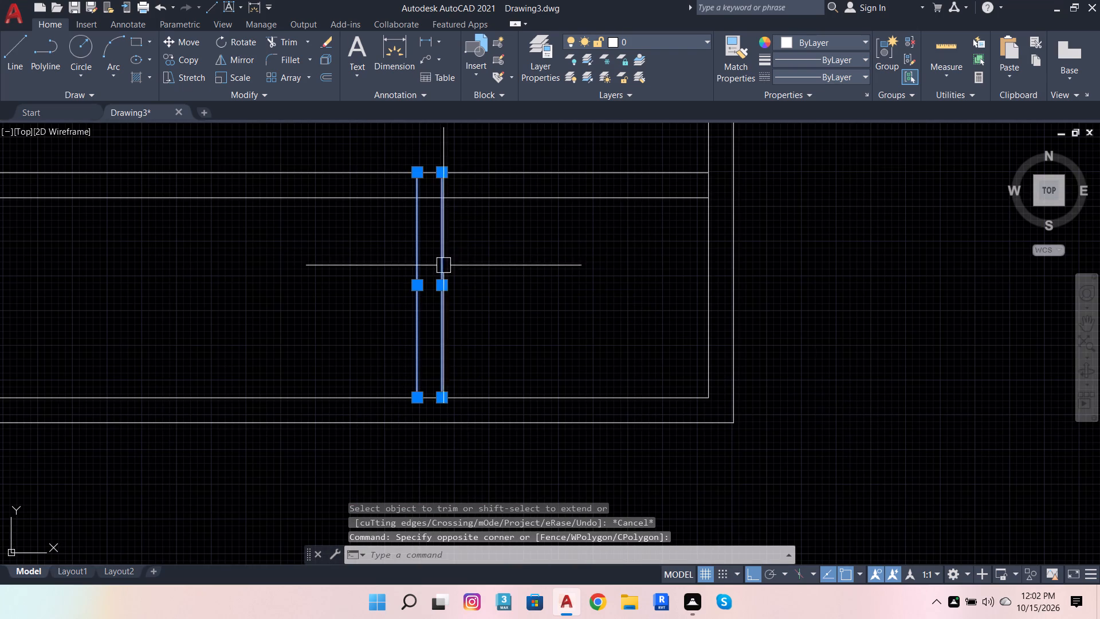
key(Delete)
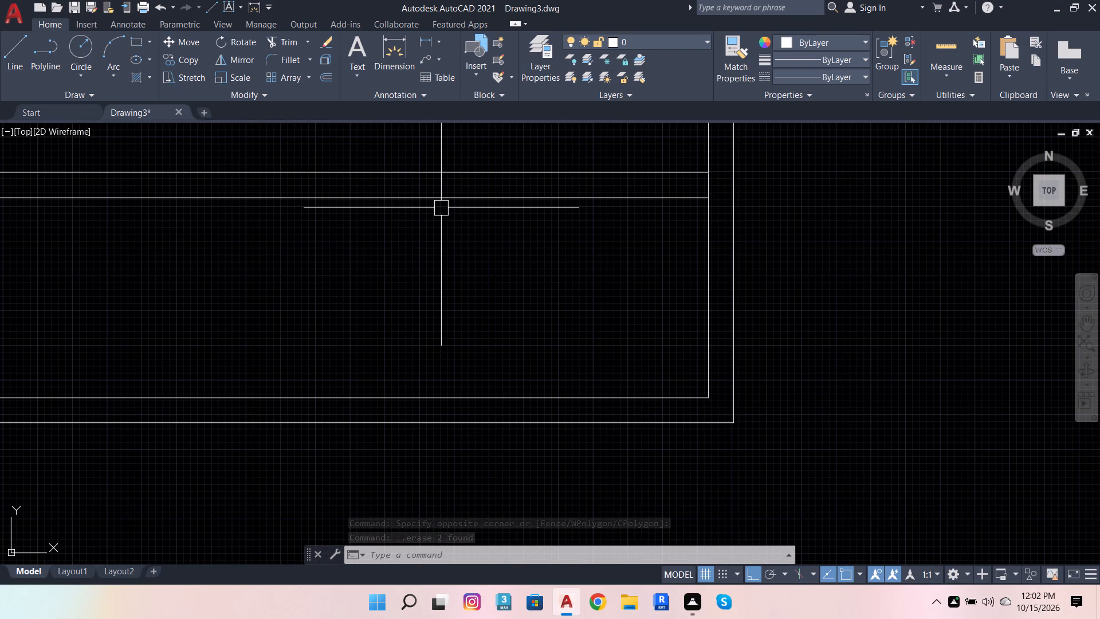
Trim the upper face of the Study Room's south wall between the two faces of its west wall.
click(285, 46)
scroll(417, 269, down, 4)
scroll(453, 209, up, 5)
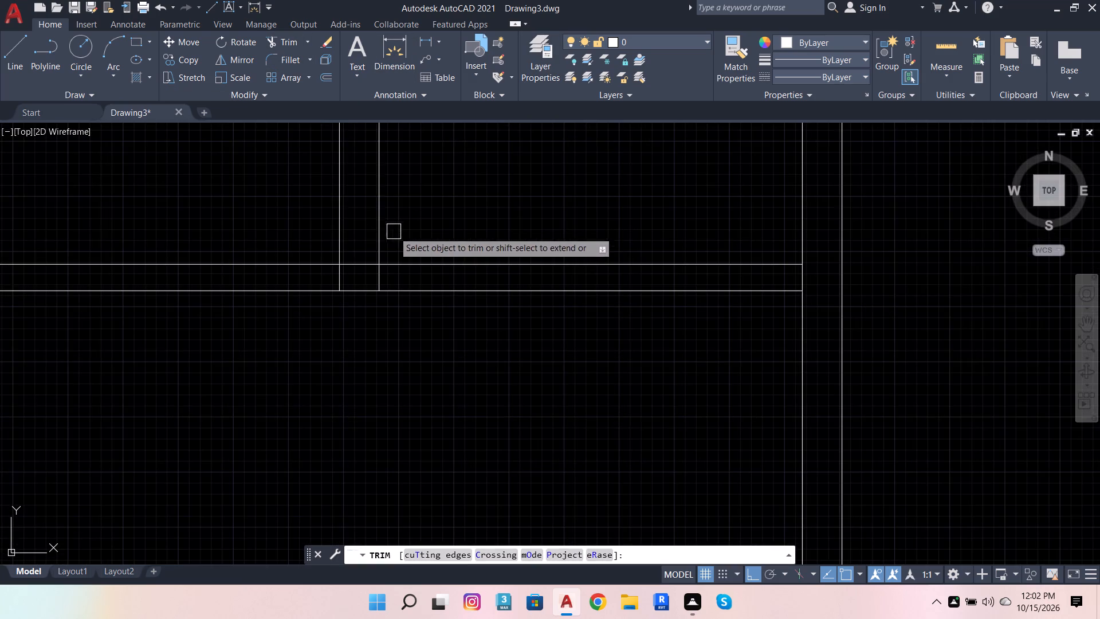
scroll(402, 288, down, 1)
scroll(378, 274, up, 2)
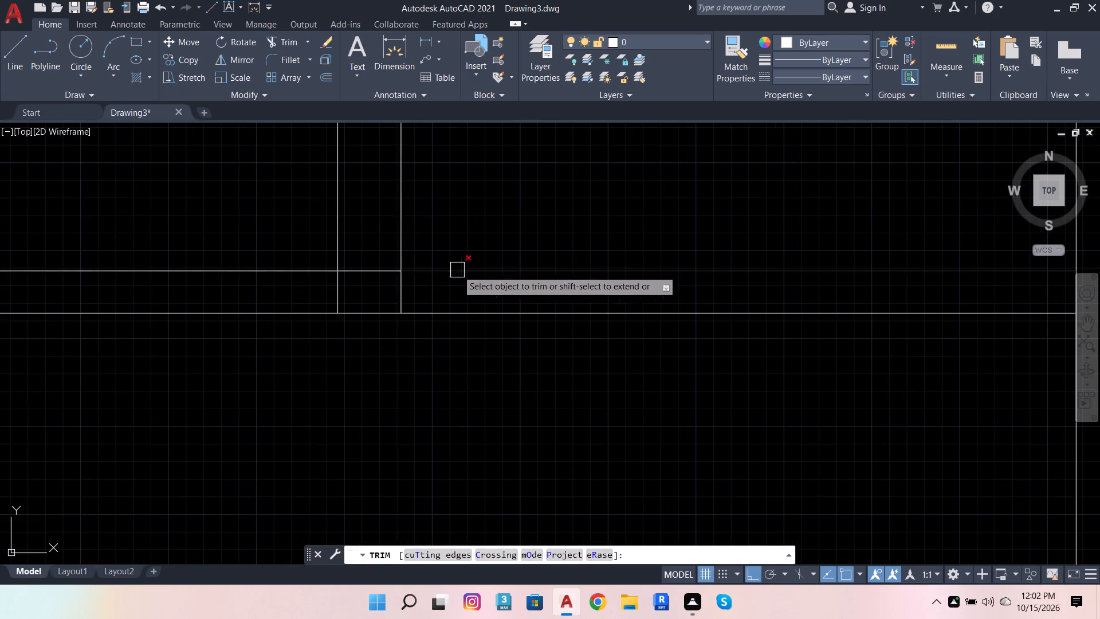
scroll(364, 267, up, 2)
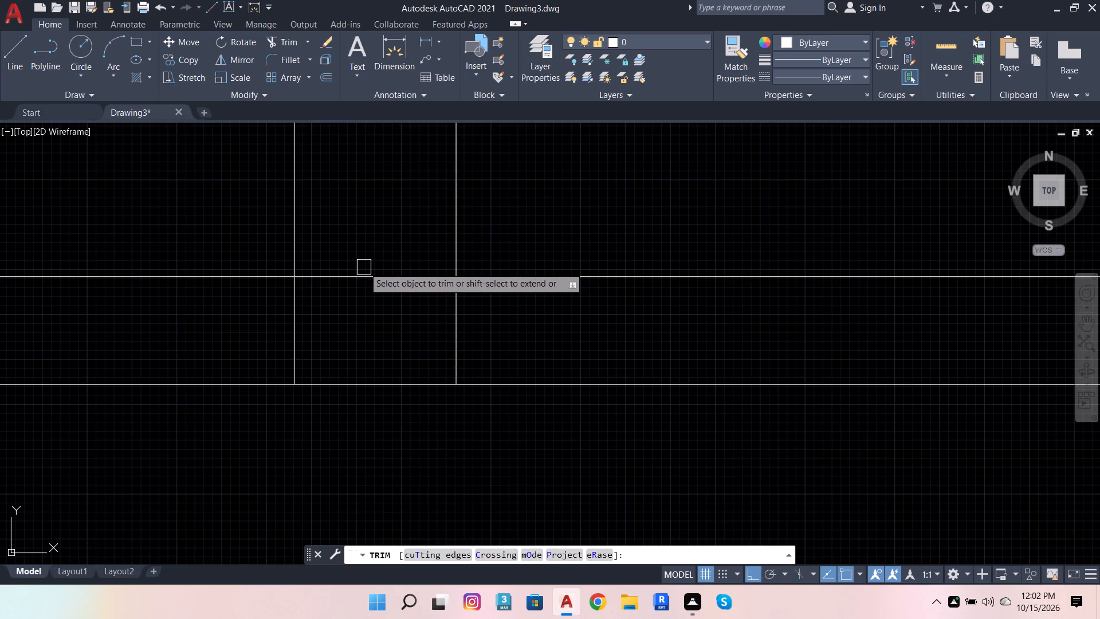
click(364, 267)
click(366, 305)
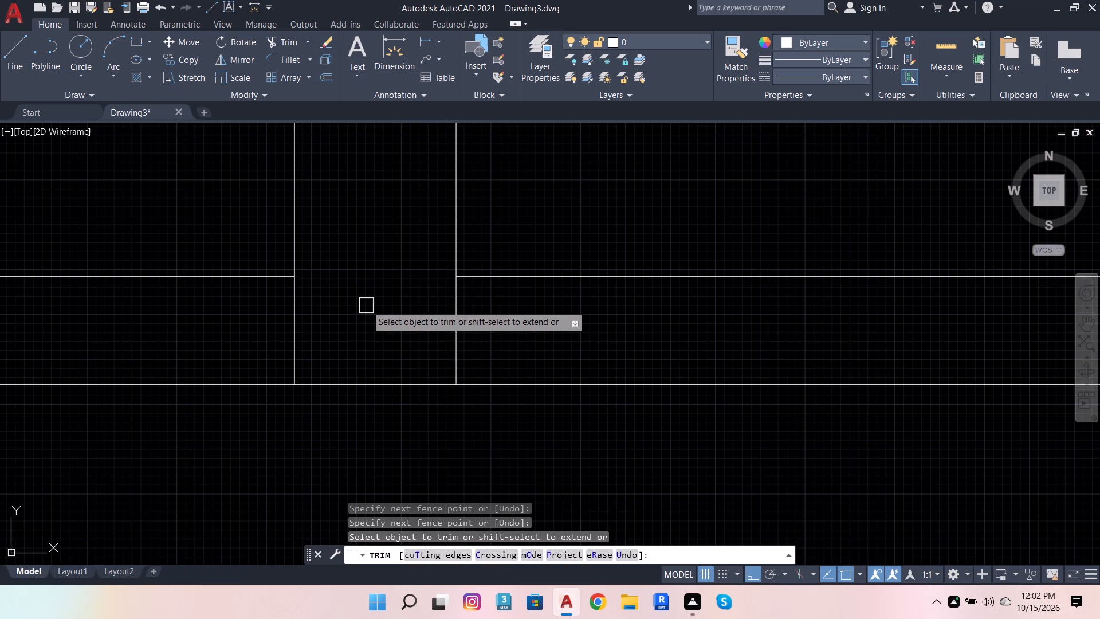
scroll(377, 249, down, 3)
key(Escape)
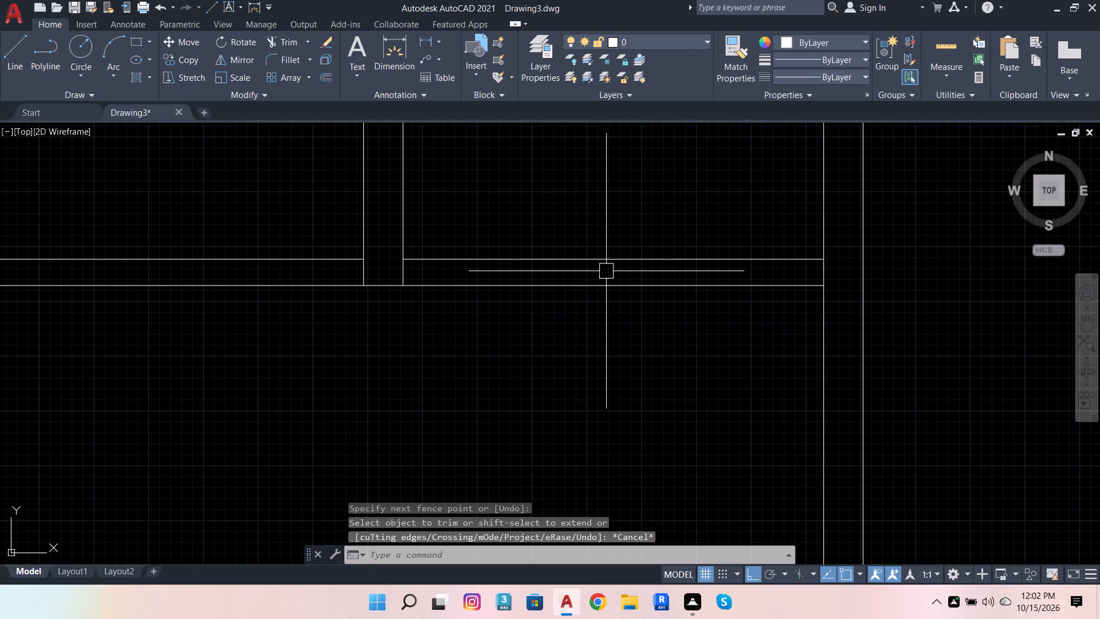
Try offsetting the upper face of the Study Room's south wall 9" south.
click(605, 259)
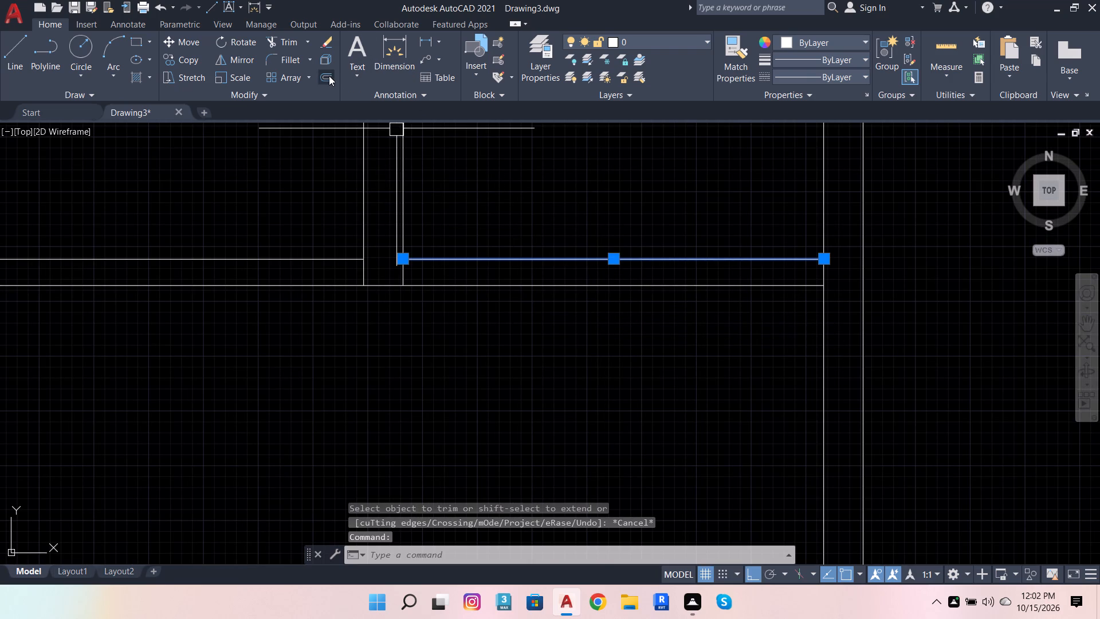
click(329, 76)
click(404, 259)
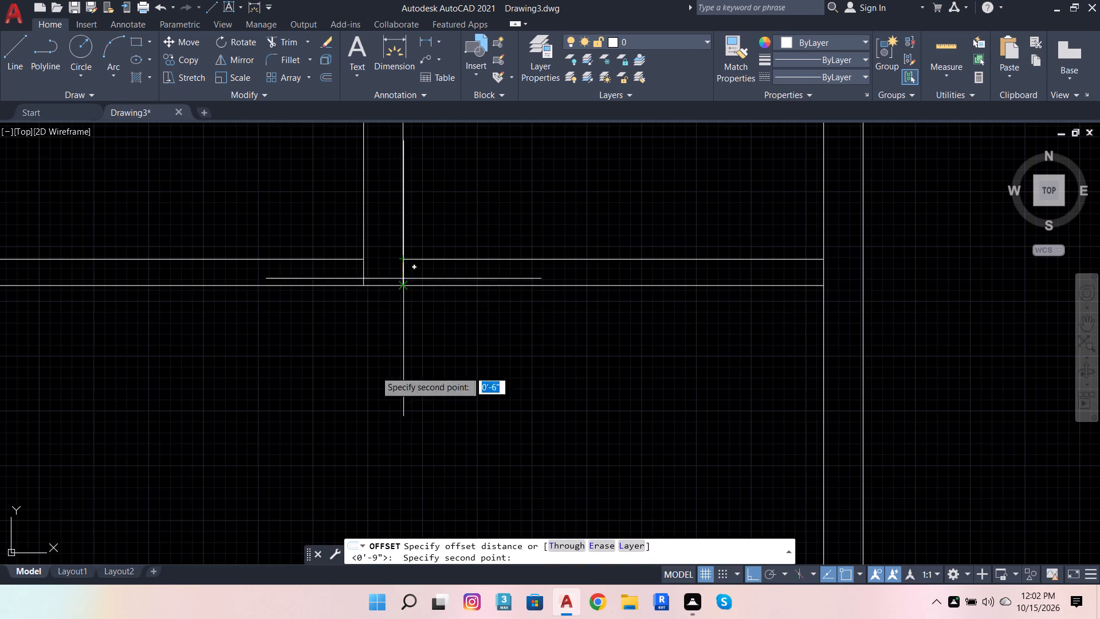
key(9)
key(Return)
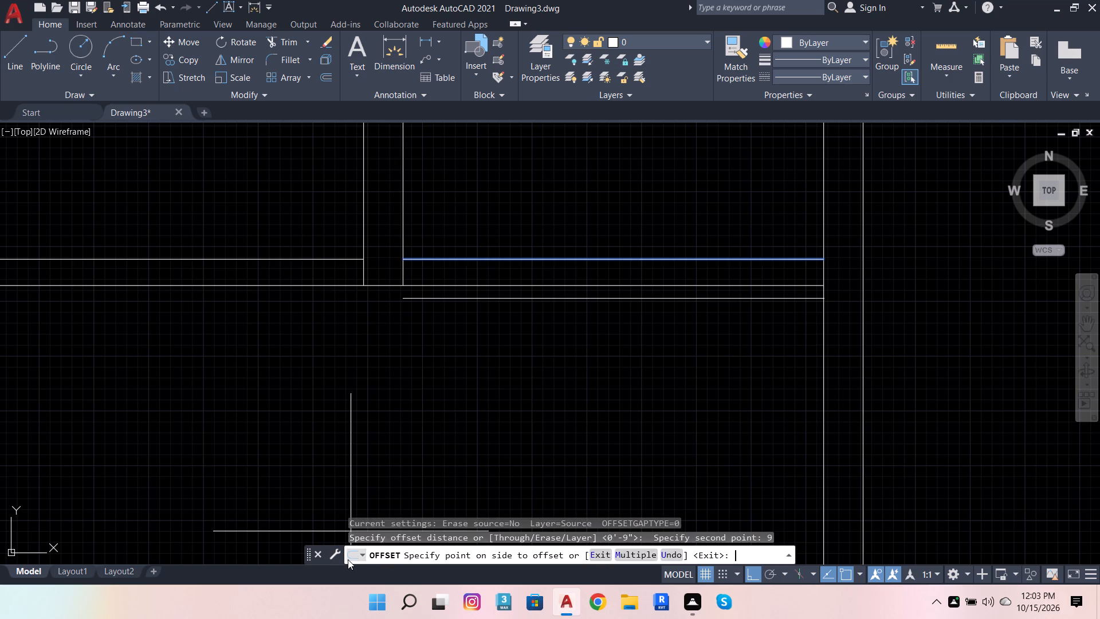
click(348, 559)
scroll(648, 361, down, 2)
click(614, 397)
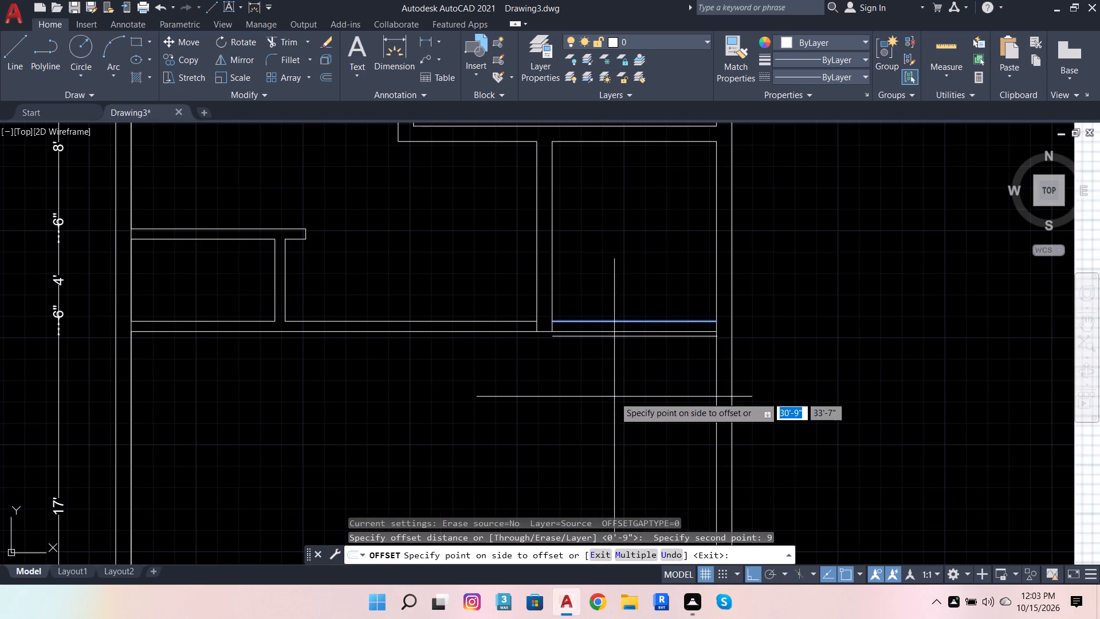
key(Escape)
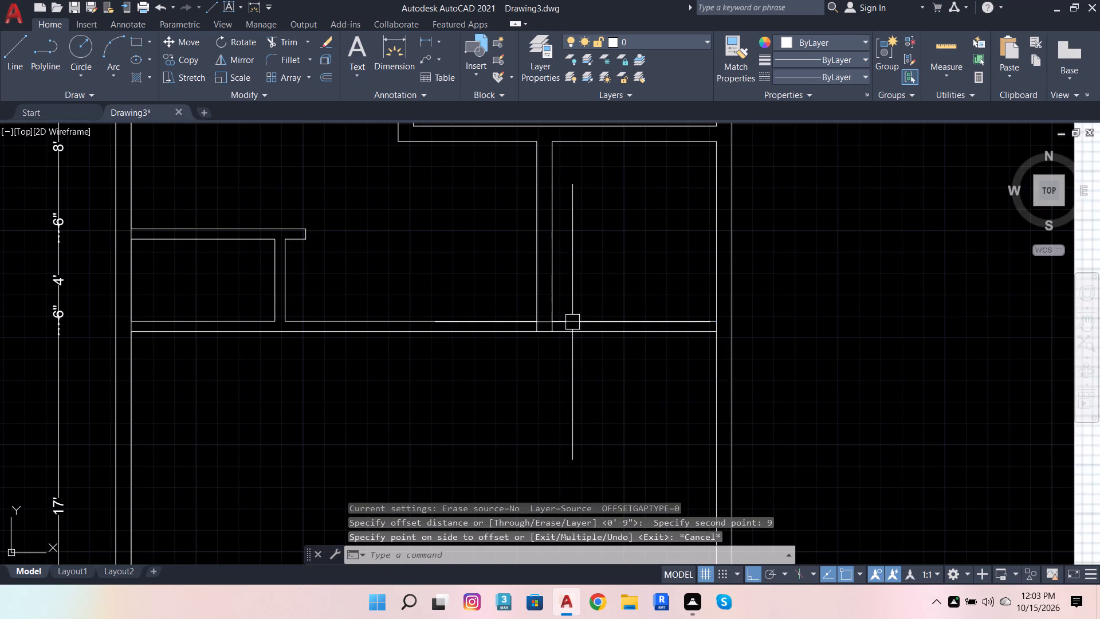
Offset the upper face of the Study Room's south wall southward by a distance picked freehand in the drawing.
scroll(573, 323, up, 1)
click(573, 323)
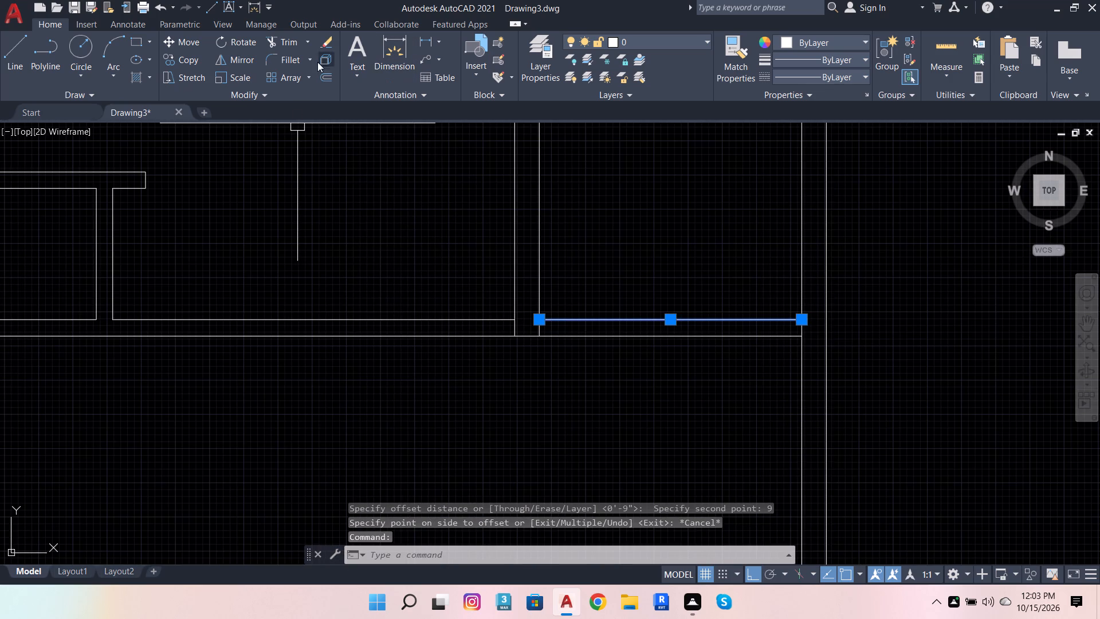
click(321, 71)
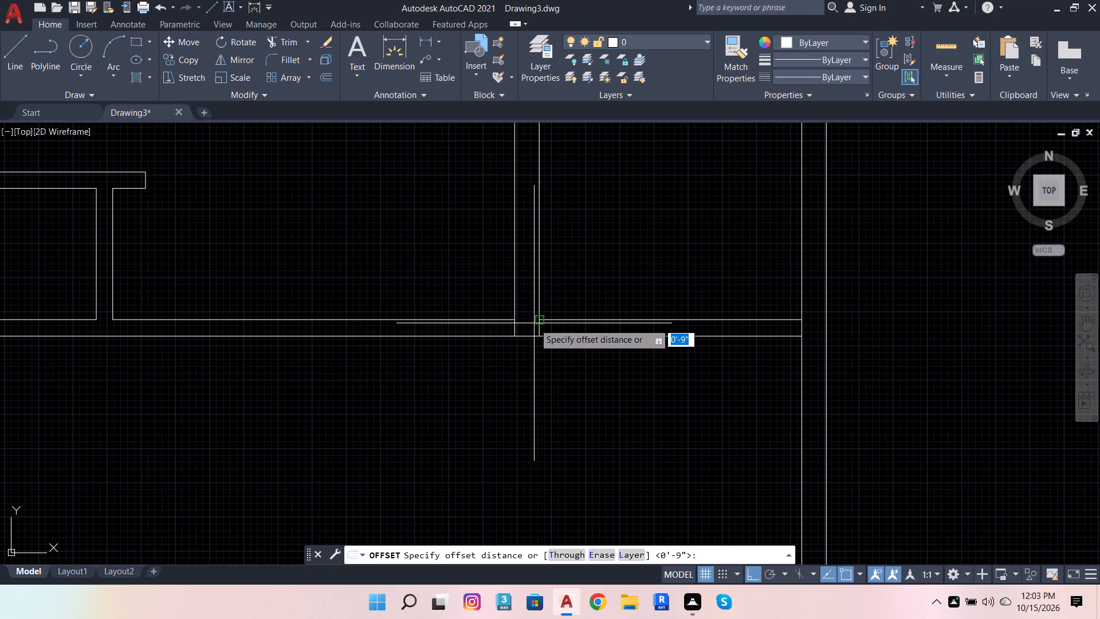
click(534, 323)
click(552, 445)
click(563, 417)
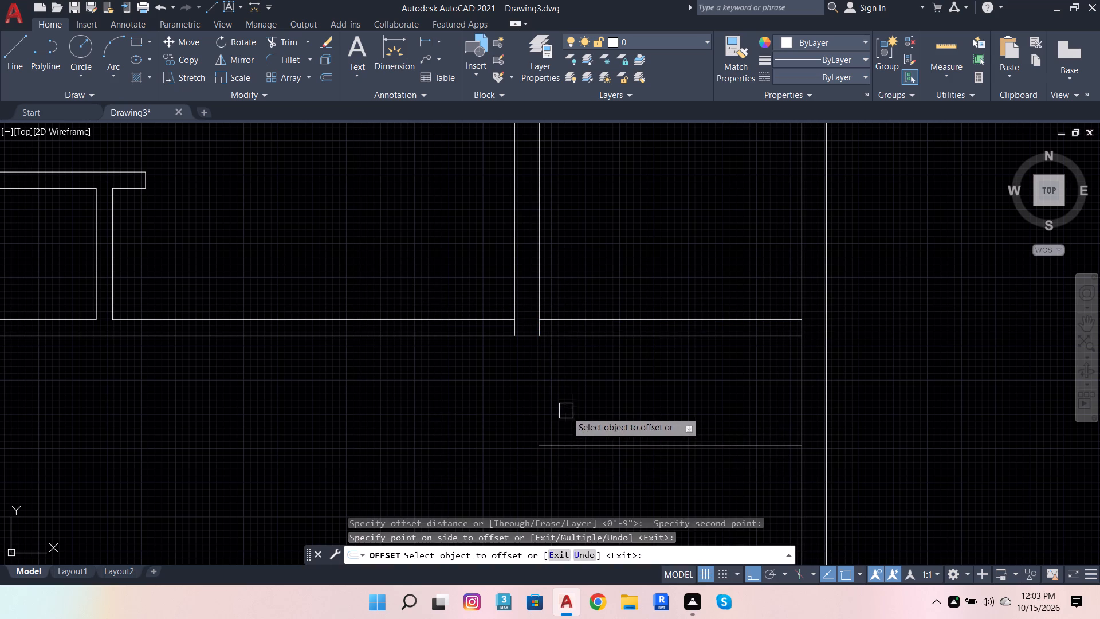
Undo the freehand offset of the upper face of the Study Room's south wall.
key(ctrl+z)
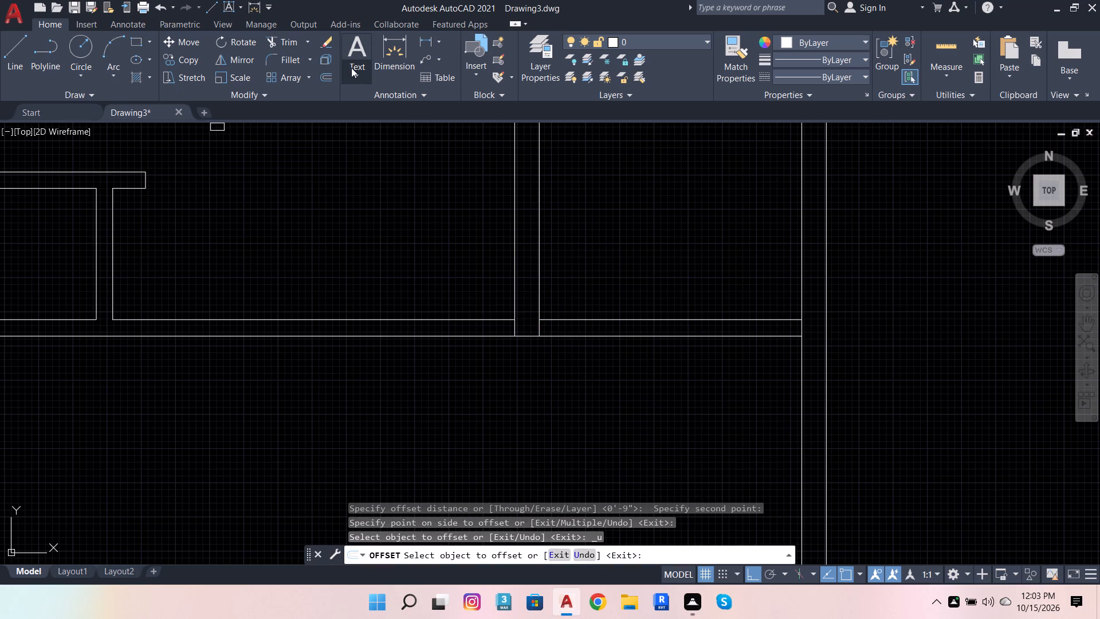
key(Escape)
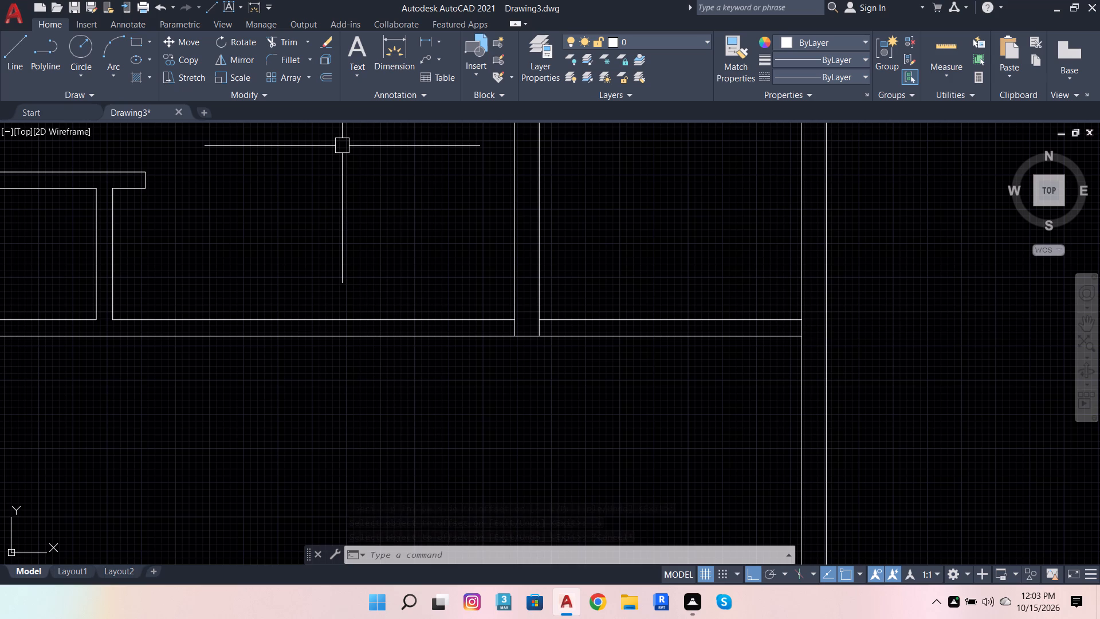
Offset the upper face of the Study Room's south wall 9" south to form its lower face.
click(326, 73)
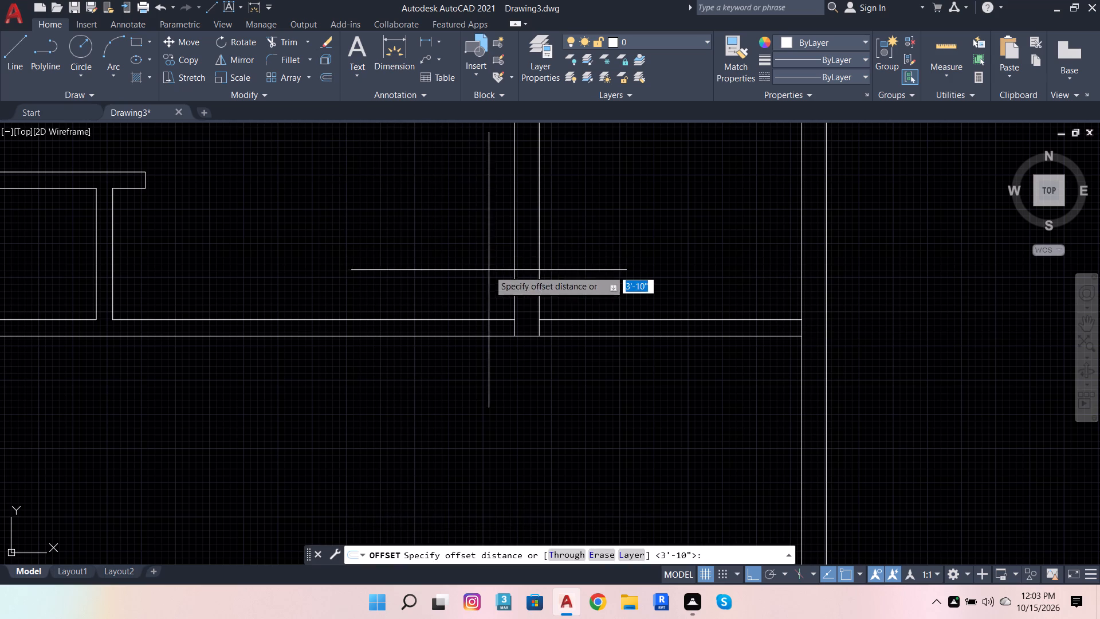
click(549, 318)
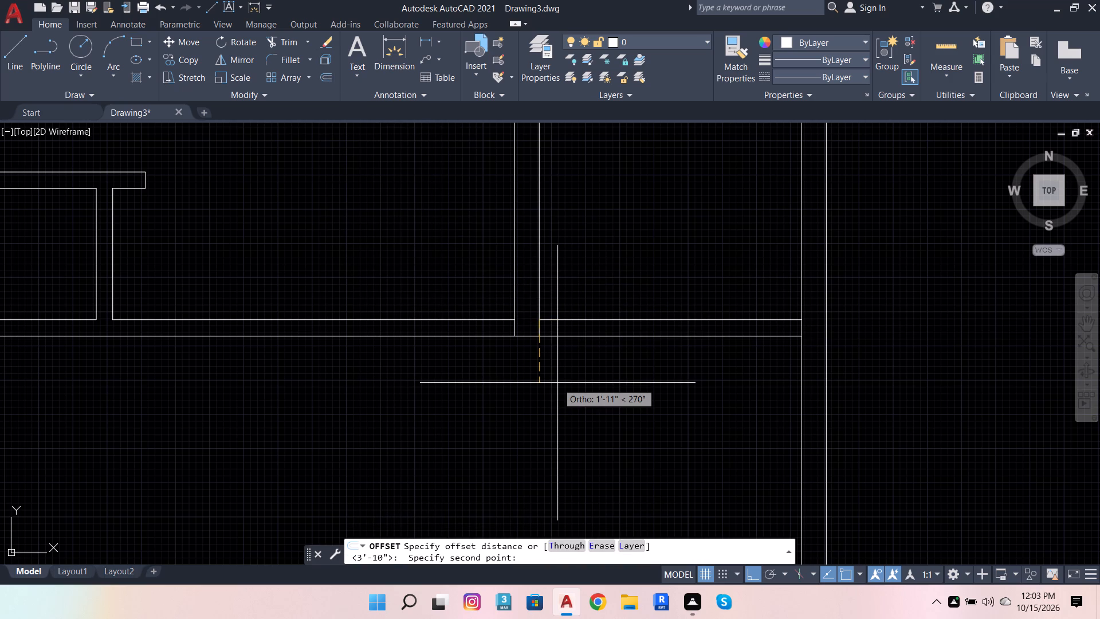
key(9)
key(Return)
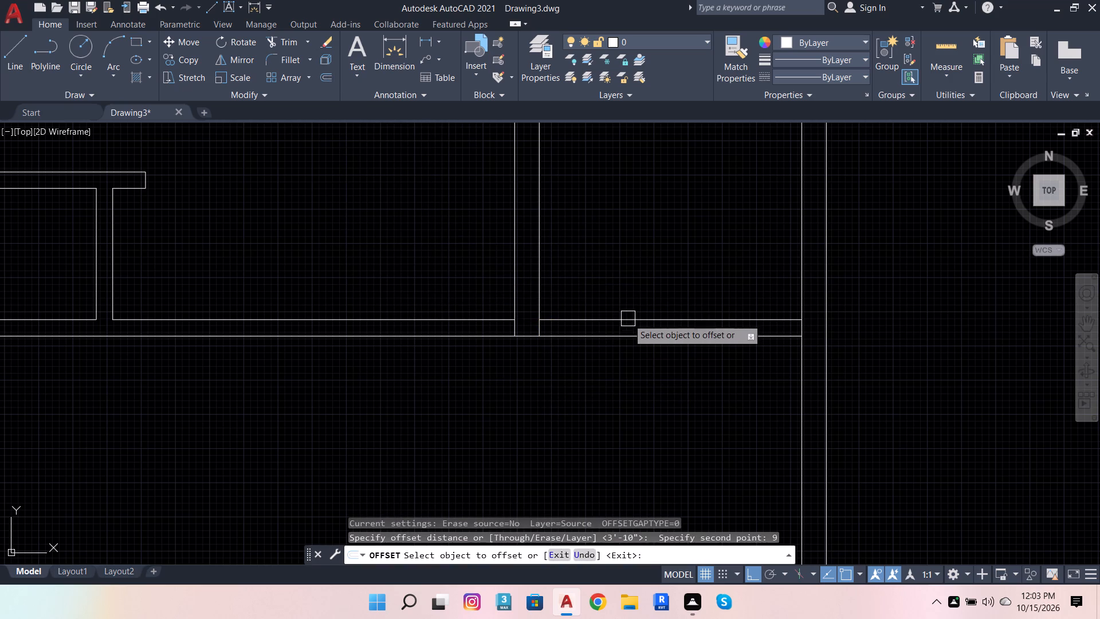
click(628, 318)
click(620, 380)
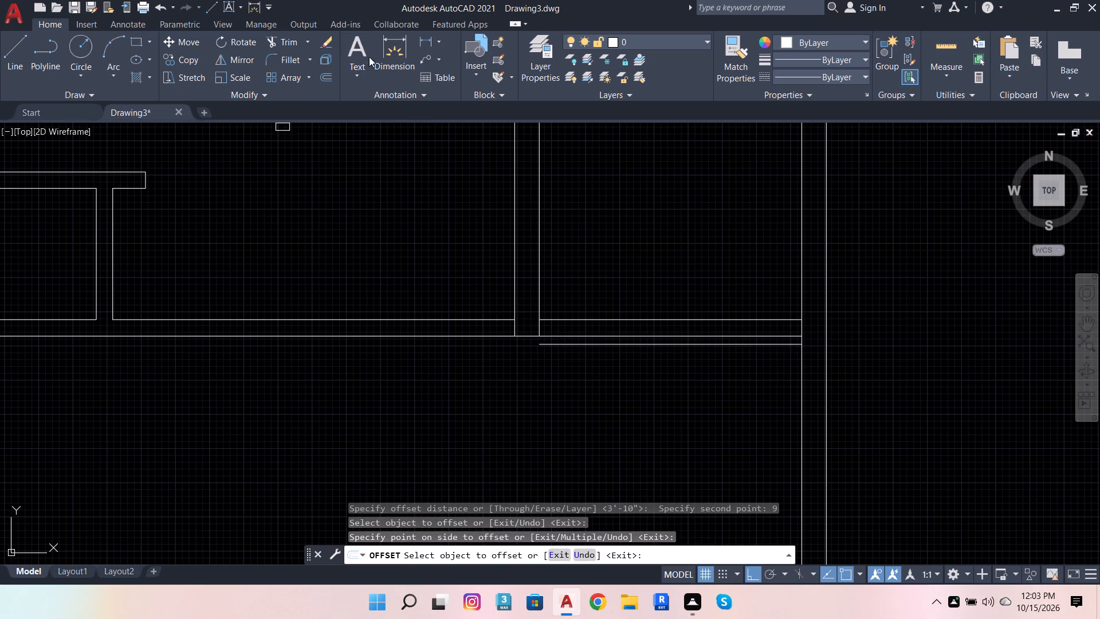
Extend the Study Room's west wall faces and the new lower south face until they meet at the southwest outer corner.
click(285, 41)
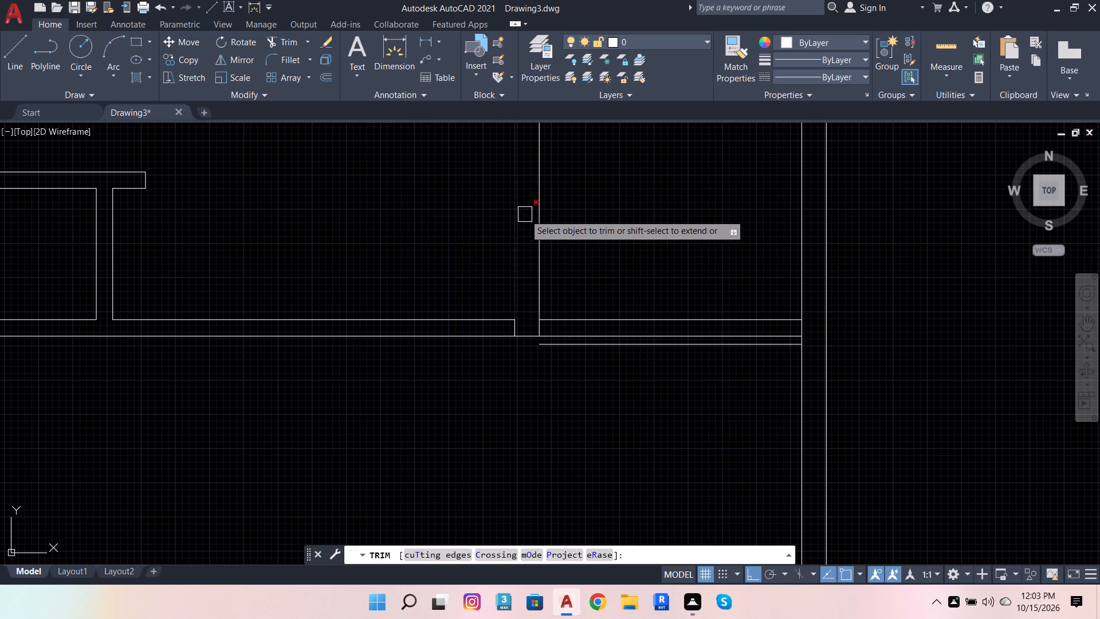
shift+click(539, 263)
shift+scroll(621, 310, down, 1)
shift+click(614, 338)
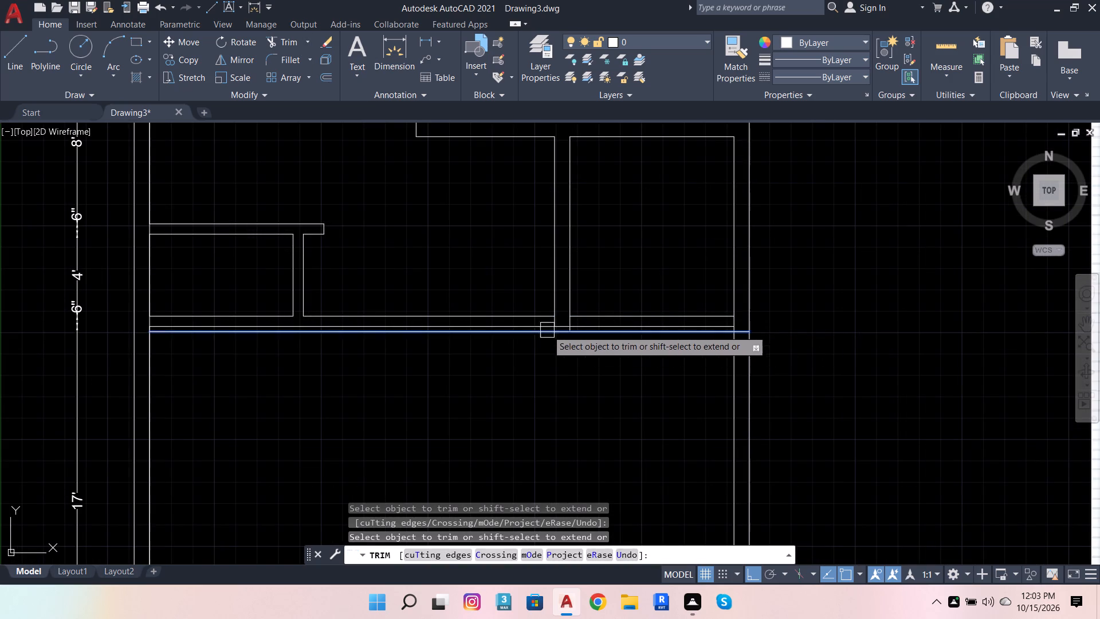
shift+click(554, 291)
scroll(575, 324, up, 2)
click(476, 344)
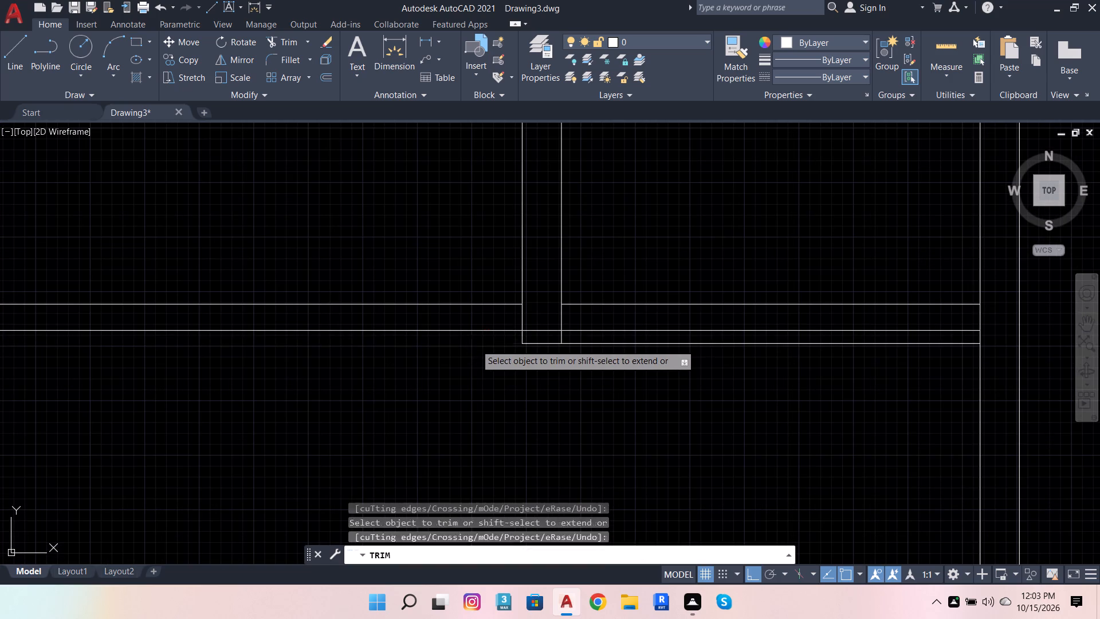
Trim the old south wall line and the wall stub left inside the Study Room's southwest corner.
scroll(541, 339, up, 3)
click(572, 301)
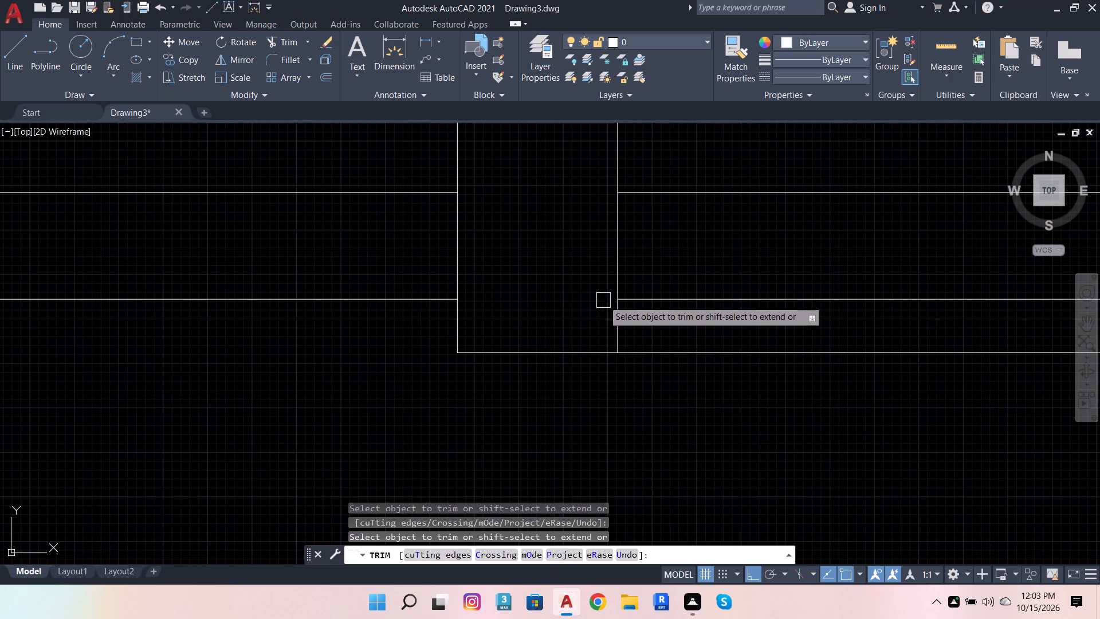
click(610, 314)
click(652, 298)
click(616, 289)
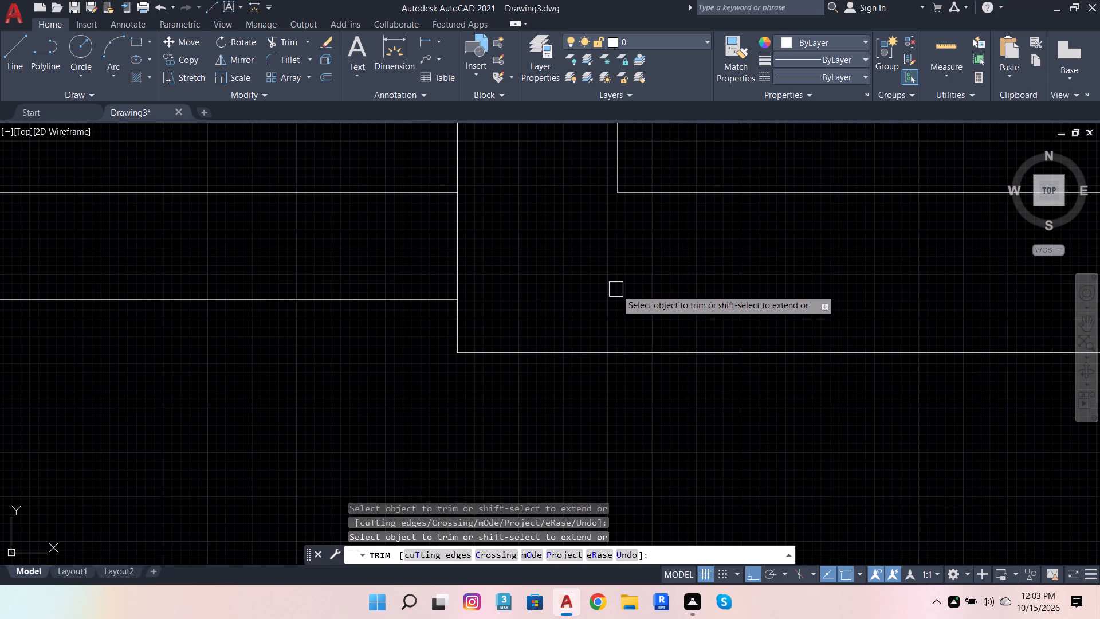
Trim the two horizontal lines running between the Puja Room's east wall and the Study Room's west wall.
scroll(646, 291, down, 5)
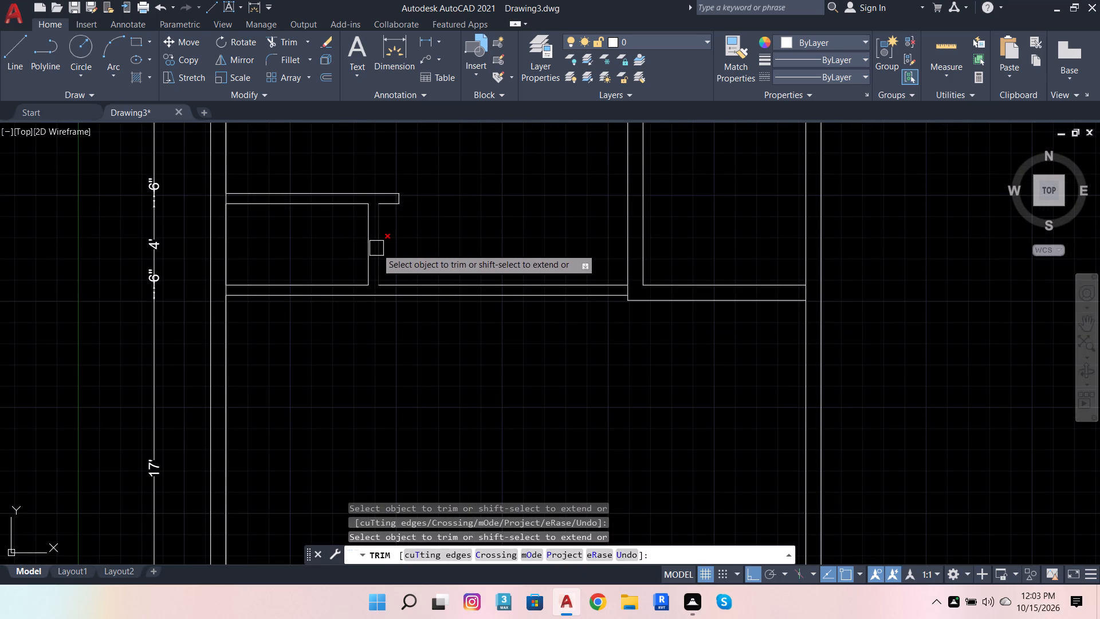
shift+click(384, 258)
click(457, 253)
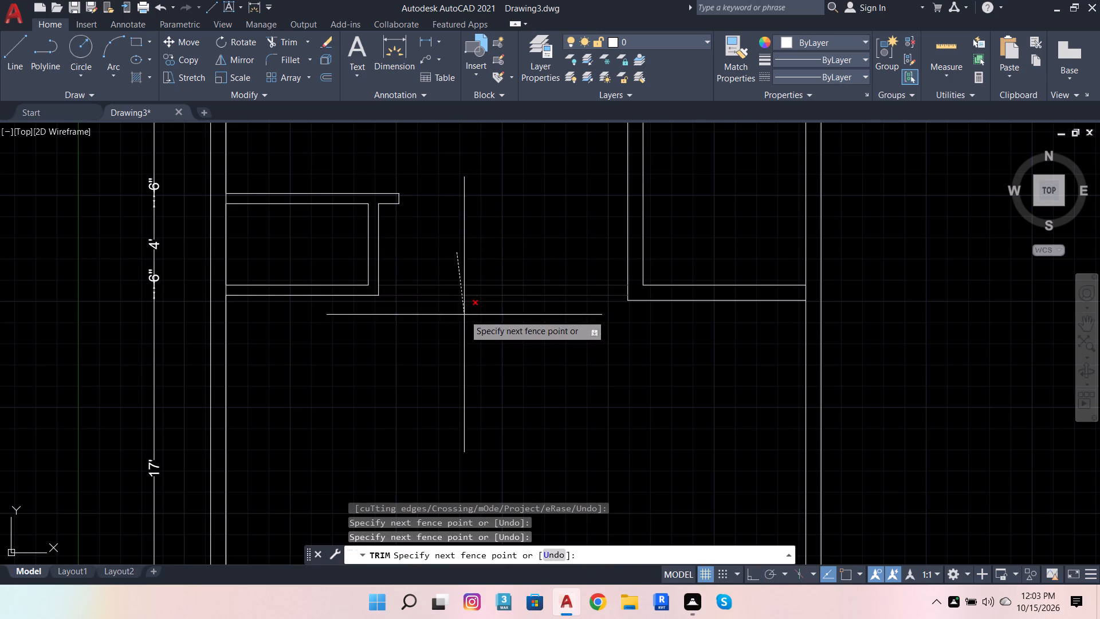
click(464, 315)
scroll(490, 305, down, 2)
key(Escape)
key(Escape)
key(Escape)
key(Escape)
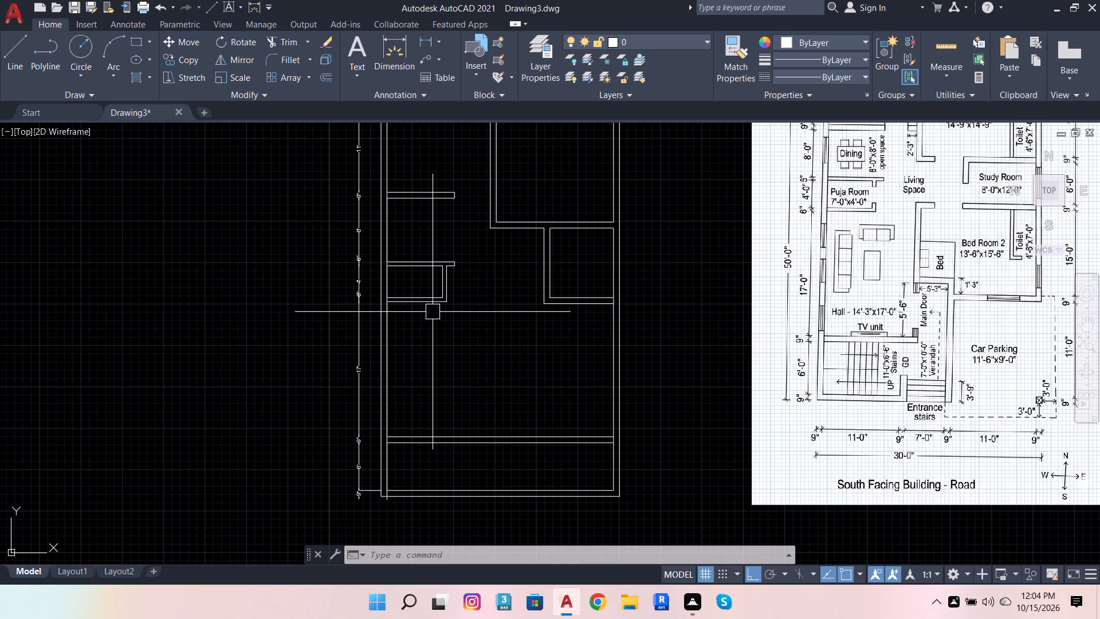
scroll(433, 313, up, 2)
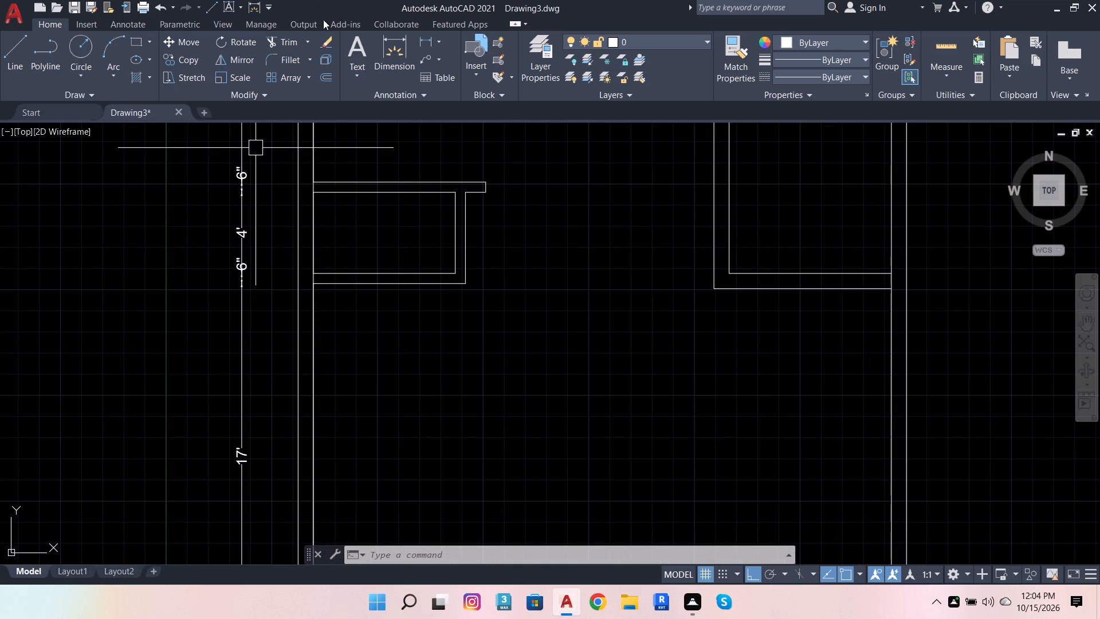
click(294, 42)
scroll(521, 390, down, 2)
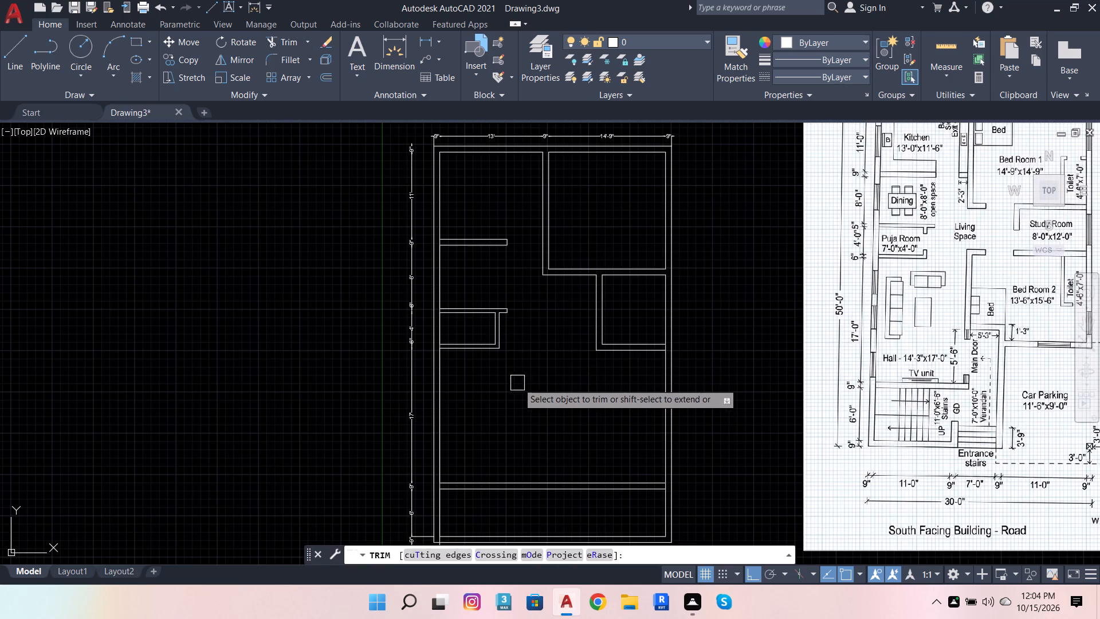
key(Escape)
Delete the continuous line overlapping the inner face of the west outer wall across the Puja Room wall junctions.
scroll(461, 307, up, 4)
scroll(310, 328, up, 3)
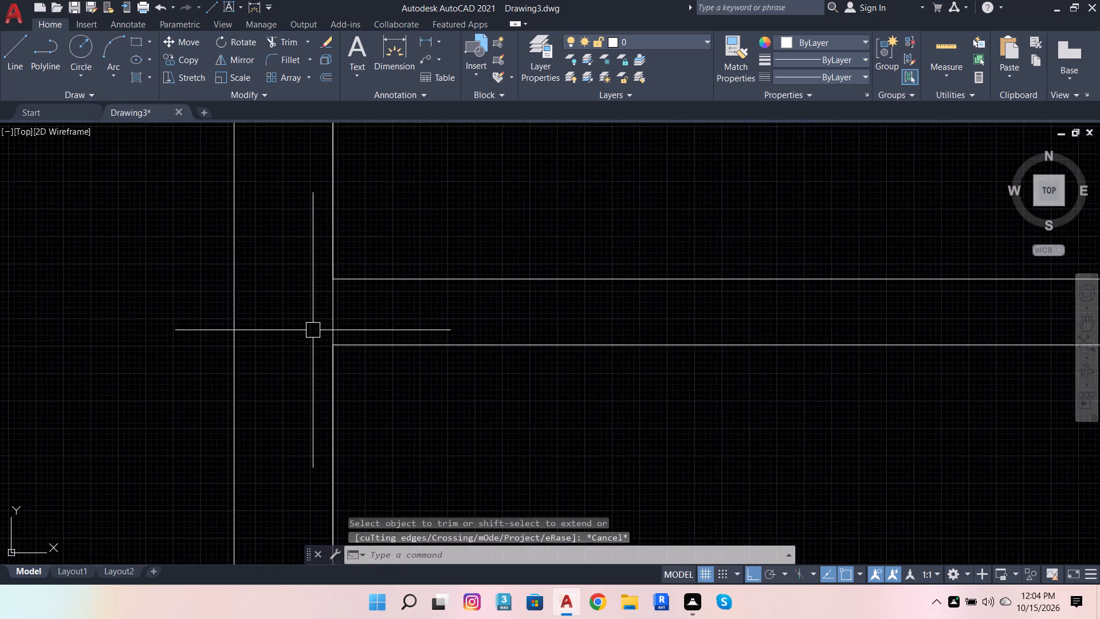
click(410, 326)
click(260, 276)
scroll(380, 318, down, 3)
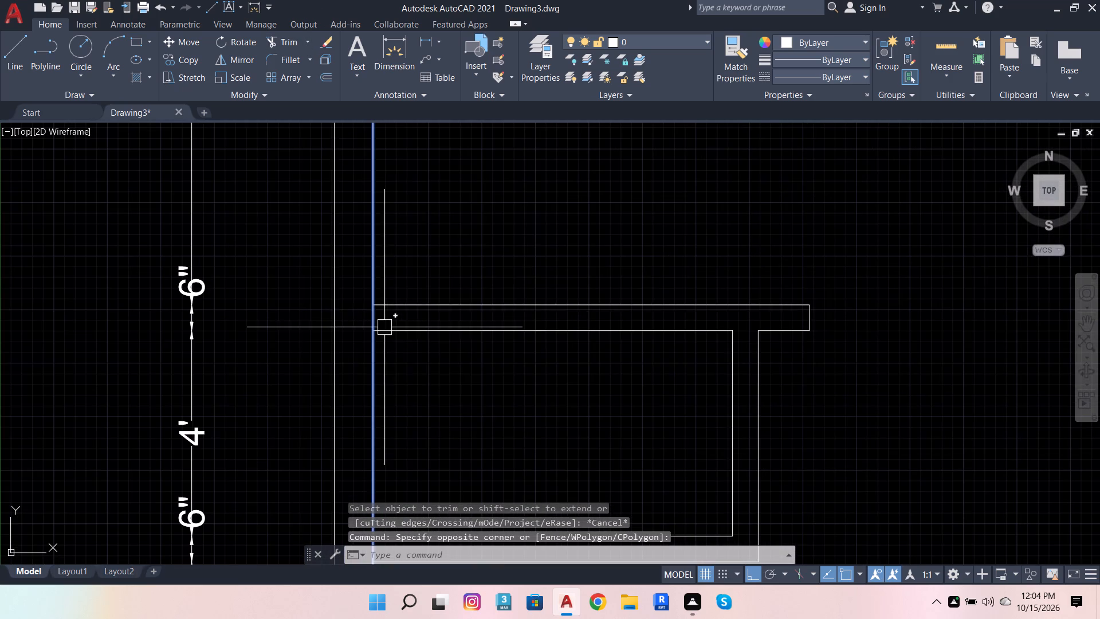
key(Delete)
scroll(497, 328, down, 3)
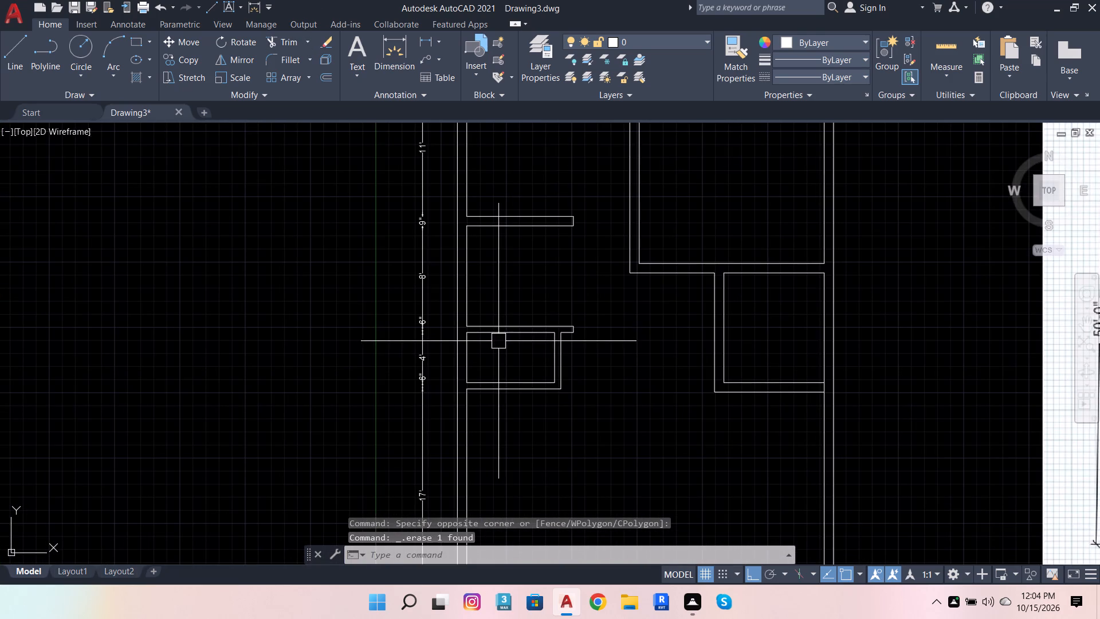
key(Escape)
key(Escape)
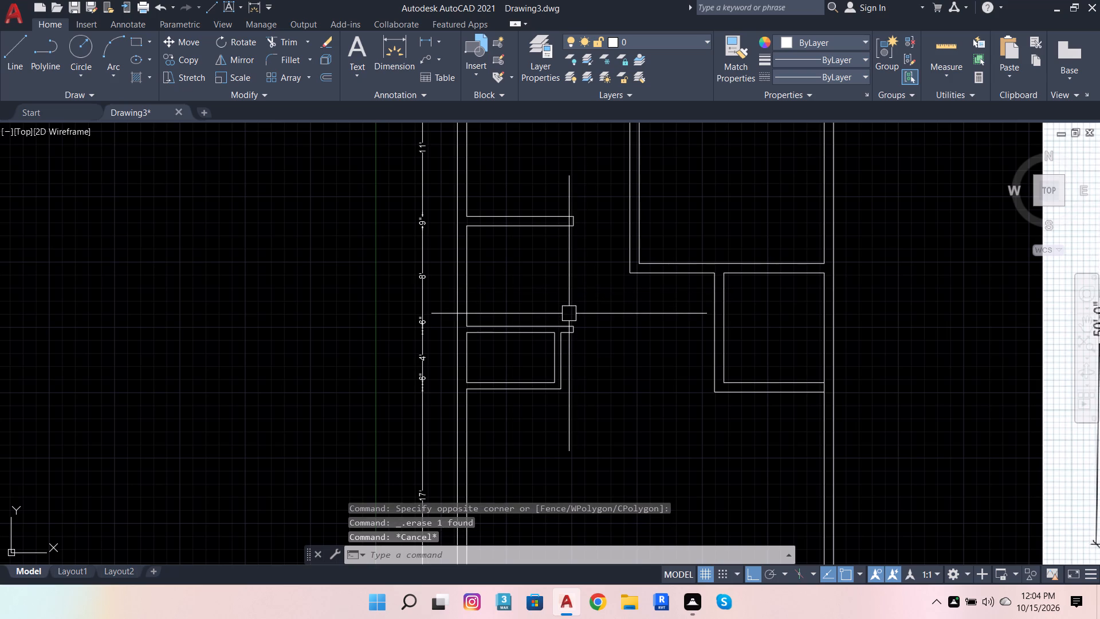
key(Escape)
key(Escape)
key(Escape)
key(Escape)
key(Escape)
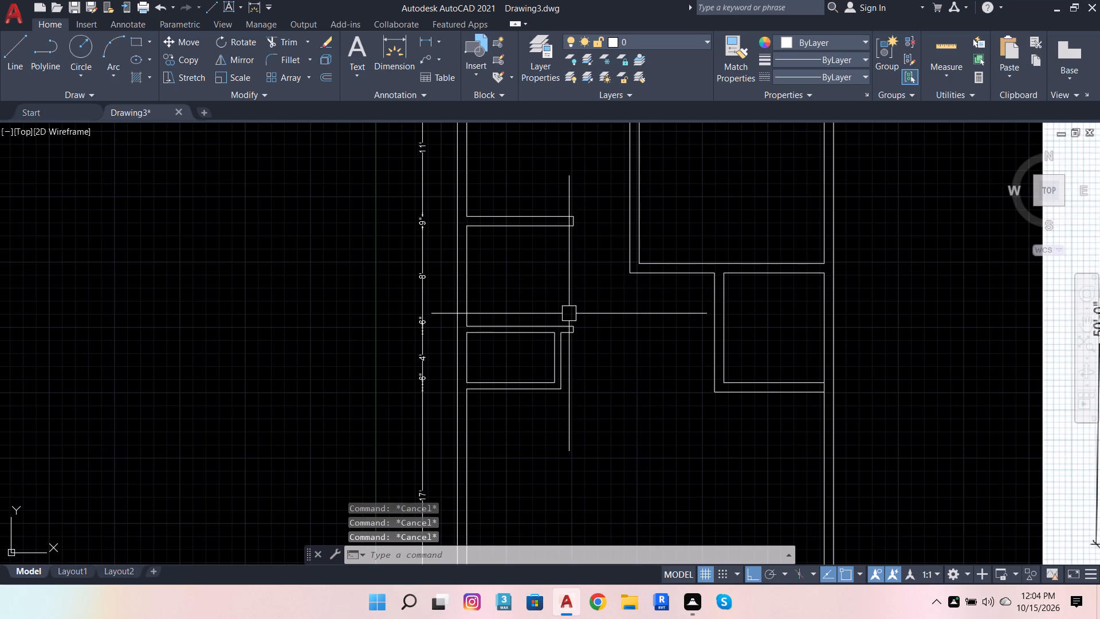
Examine the reference plan's rooms and dimensions south of the Study Room and compare them with the drawn walls.
scroll(544, 285, down, 3)
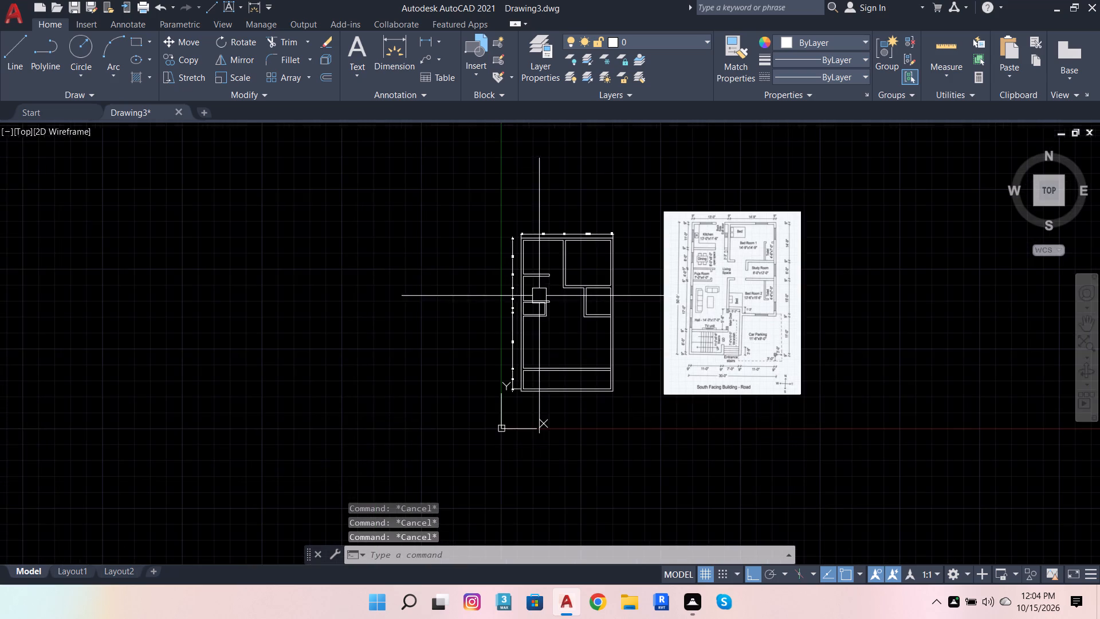
scroll(733, 307, up, 2)
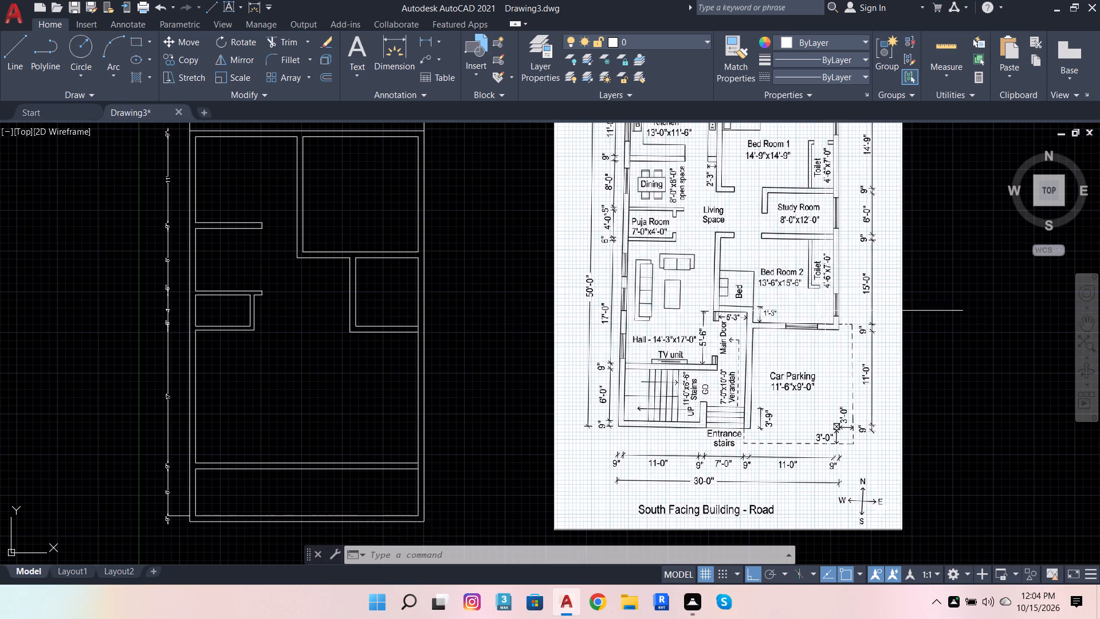
scroll(825, 316, up, 1)
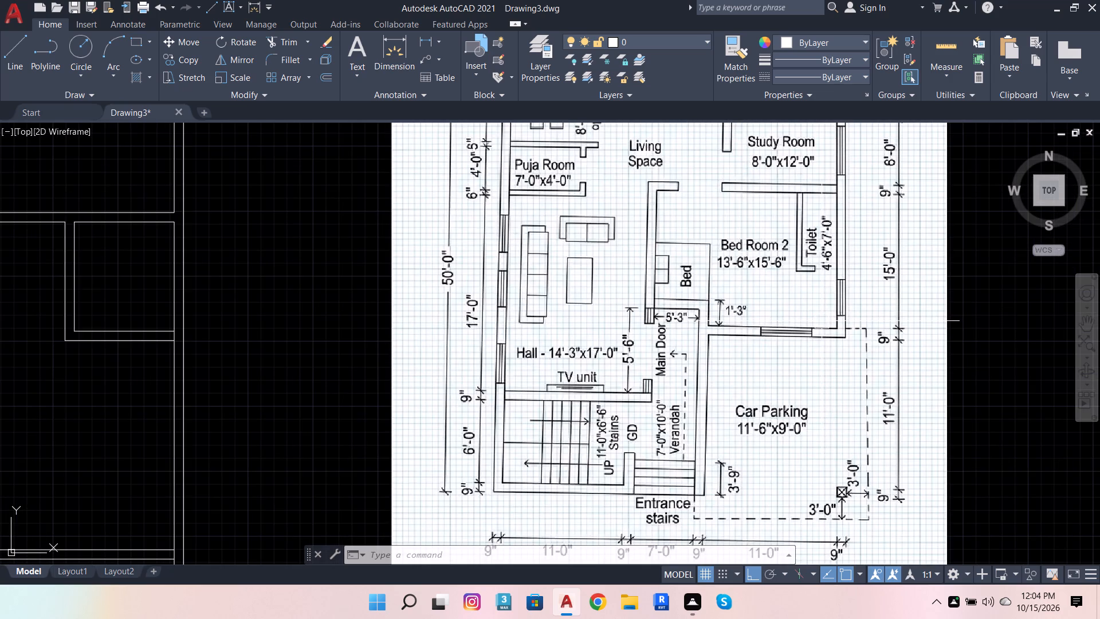
scroll(830, 317, down, 1)
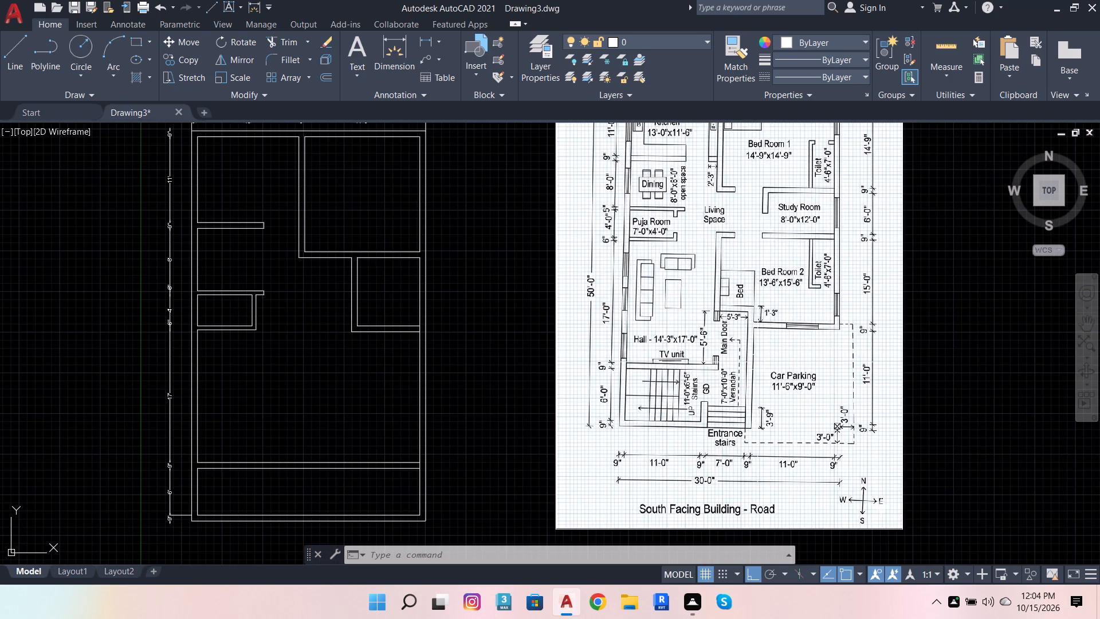
scroll(716, 442, up, 1)
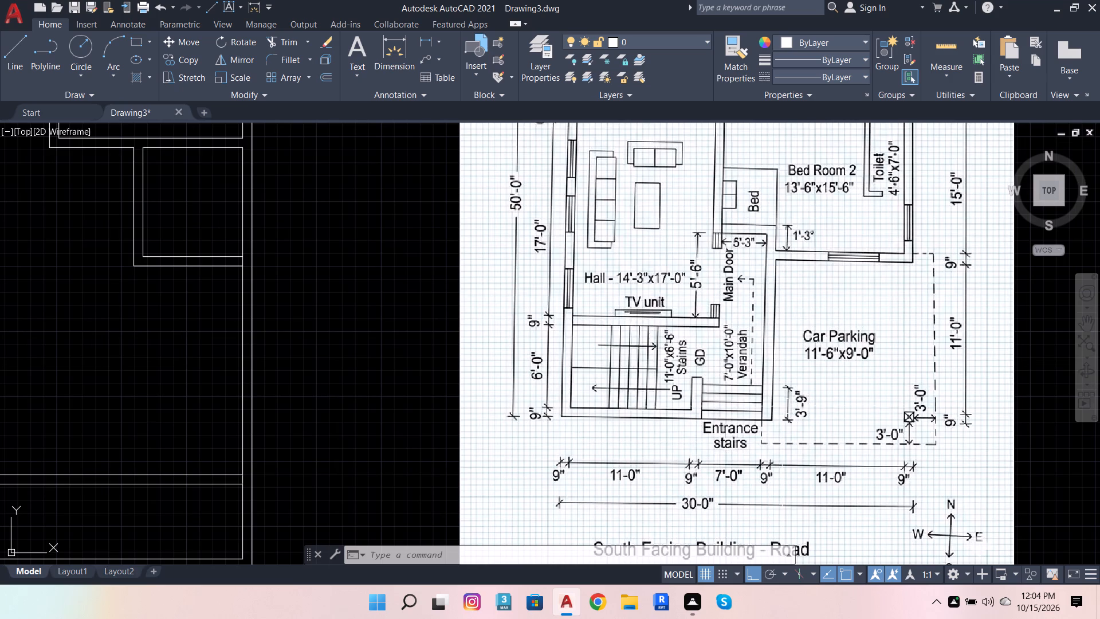
scroll(695, 450, down, 1)
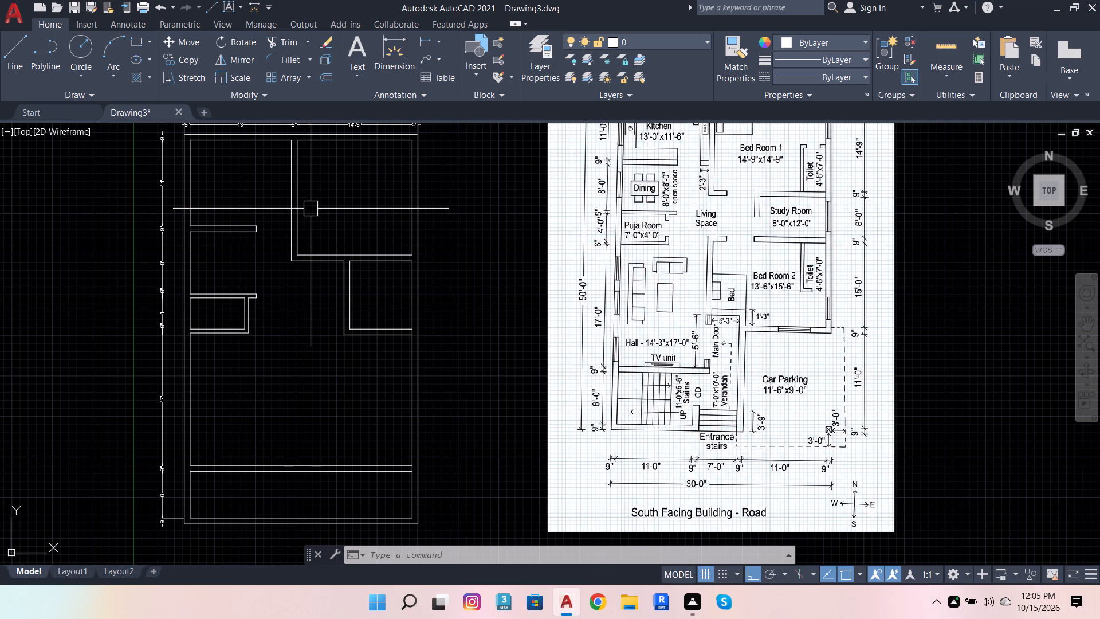
scroll(311, 209, up, 1)
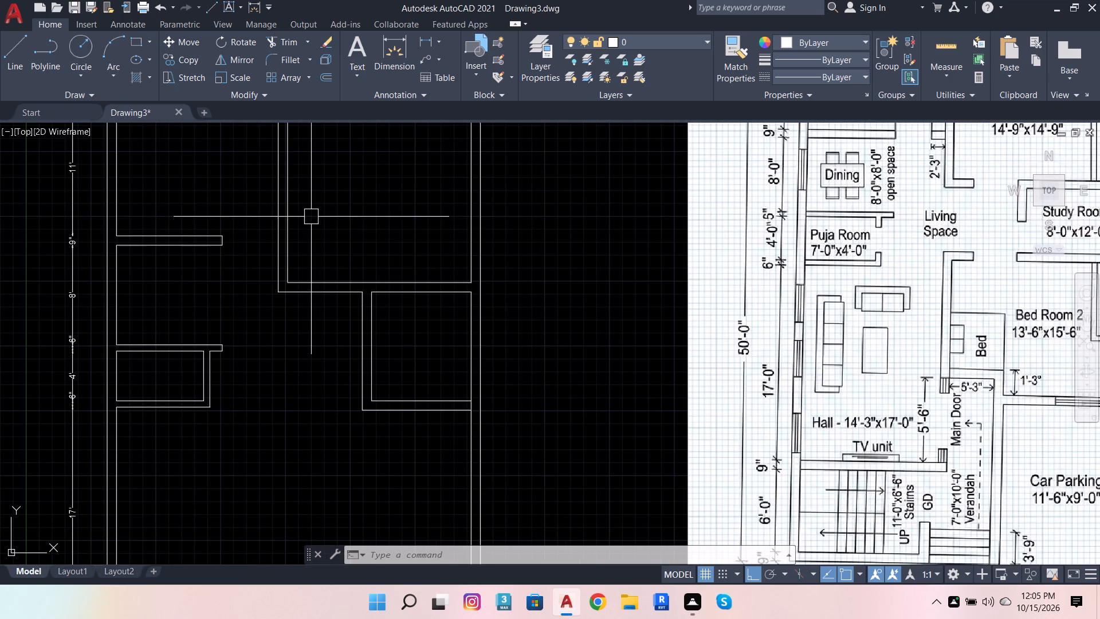
scroll(313, 230, up, 1)
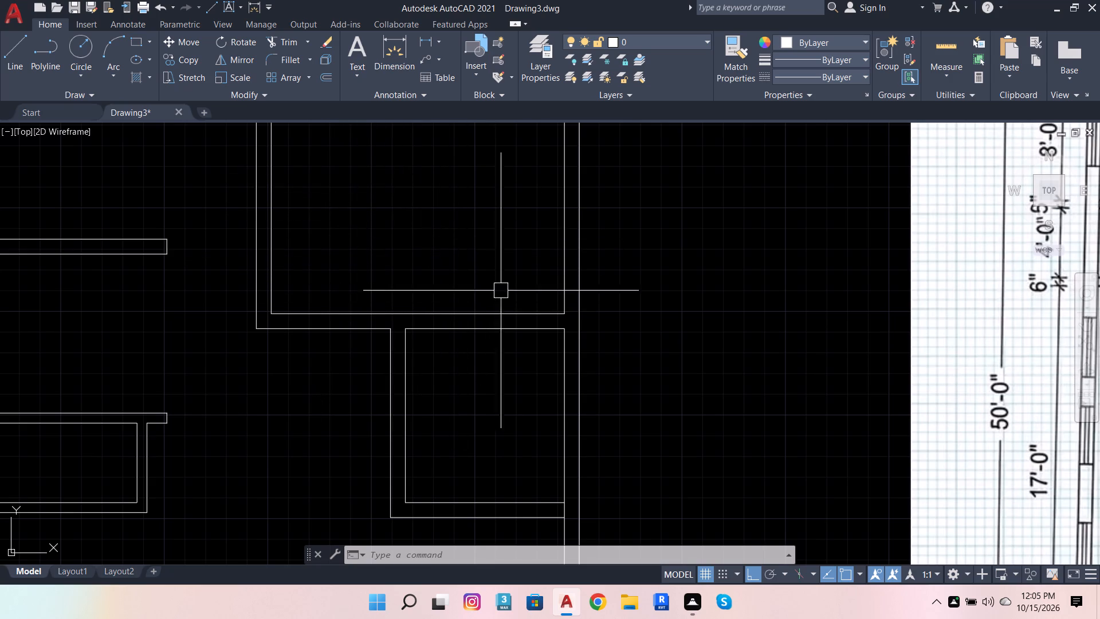
Offset the lower face of the Study Room's south wall 15' south for Bed Room 2.
scroll(536, 292, down, 2)
click(517, 390)
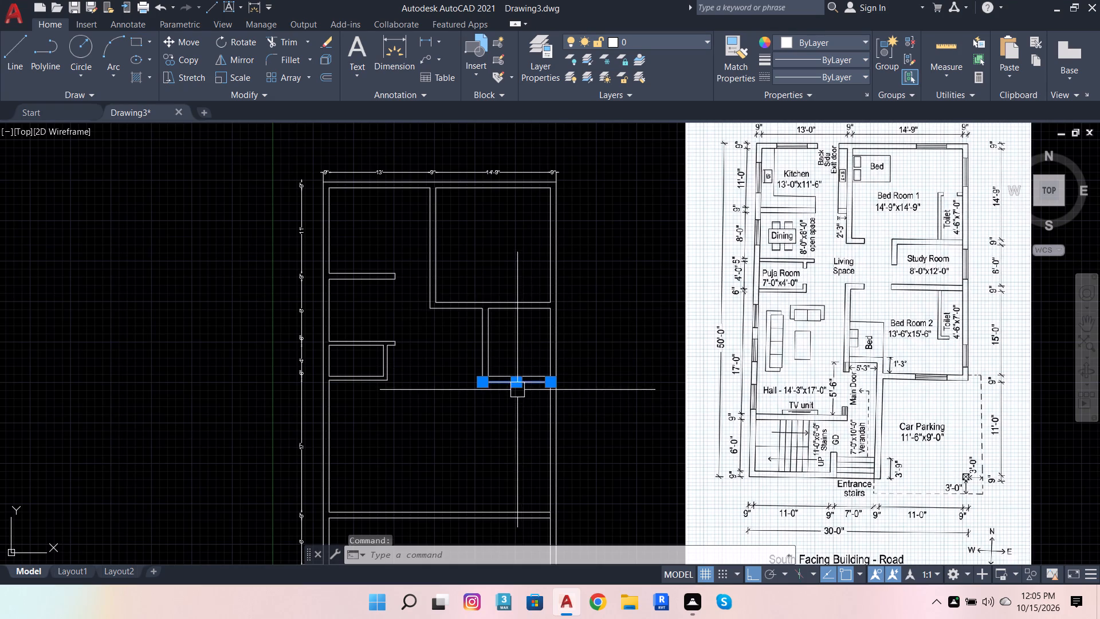
click(328, 76)
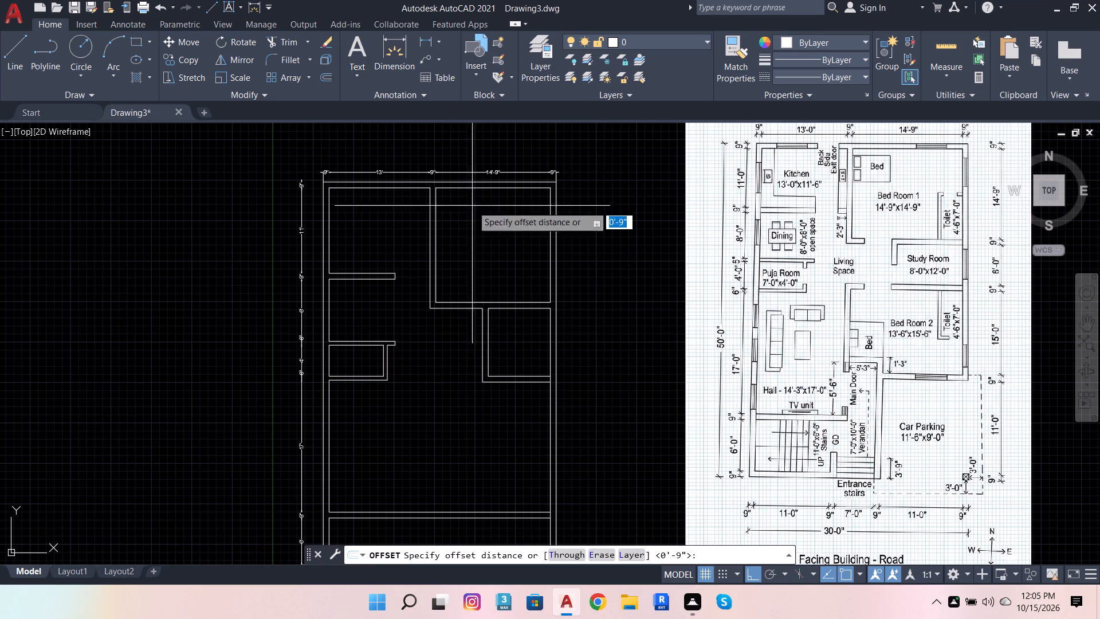
click(553, 387)
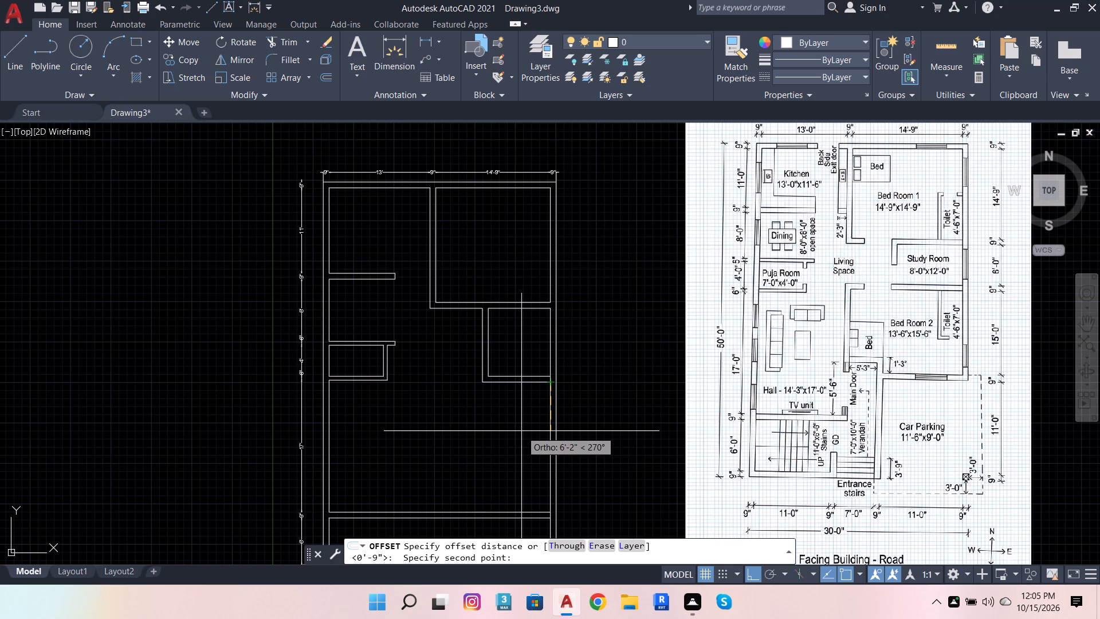
text(15')
key(Return)
click(521, 431)
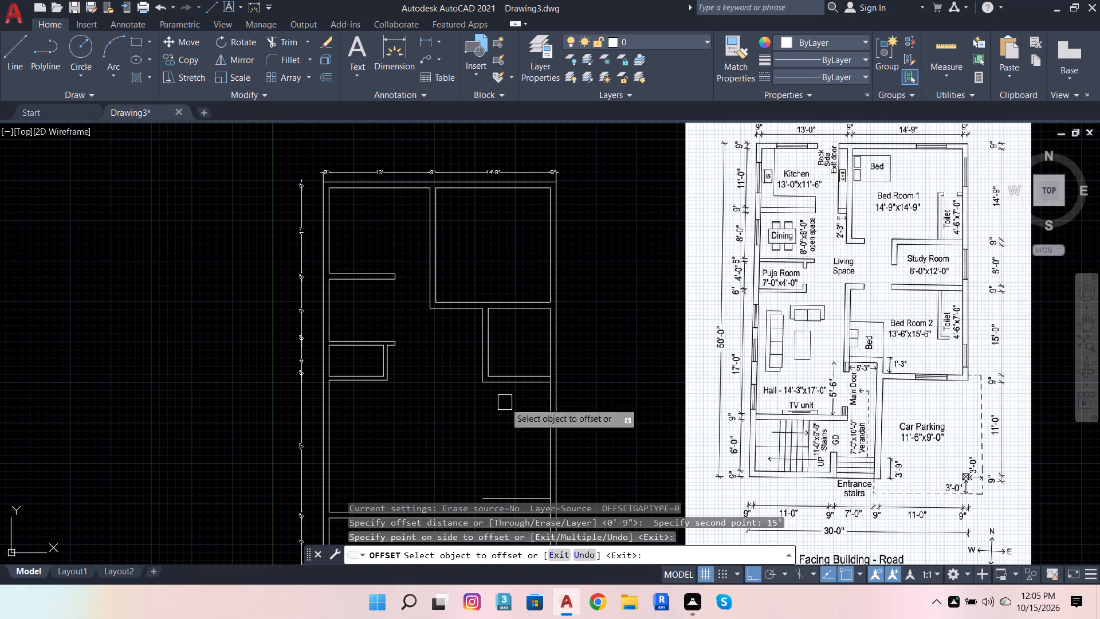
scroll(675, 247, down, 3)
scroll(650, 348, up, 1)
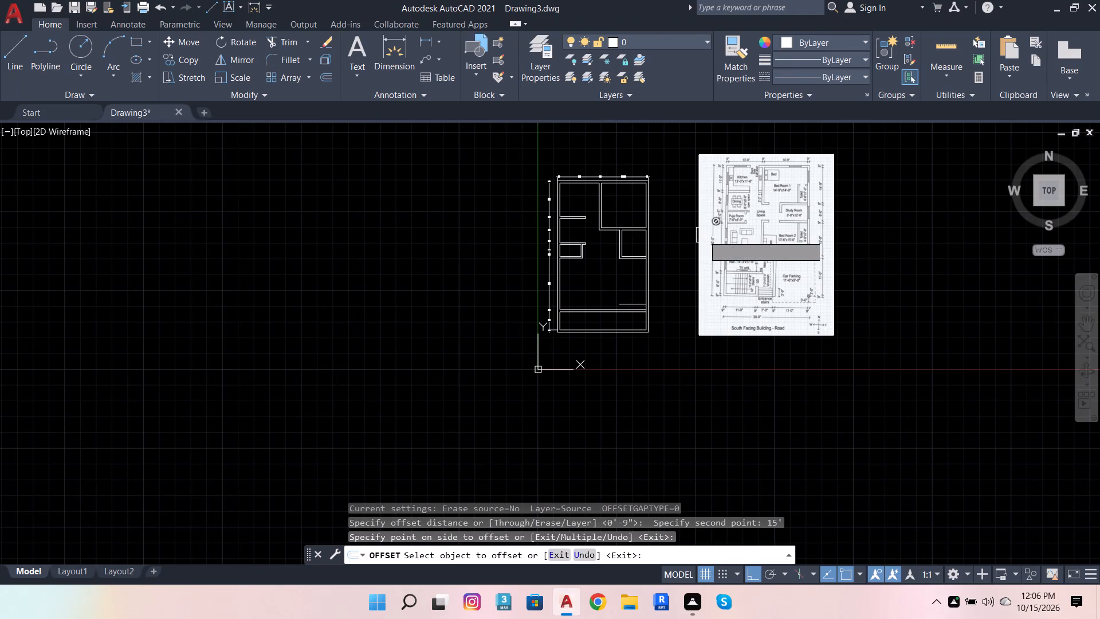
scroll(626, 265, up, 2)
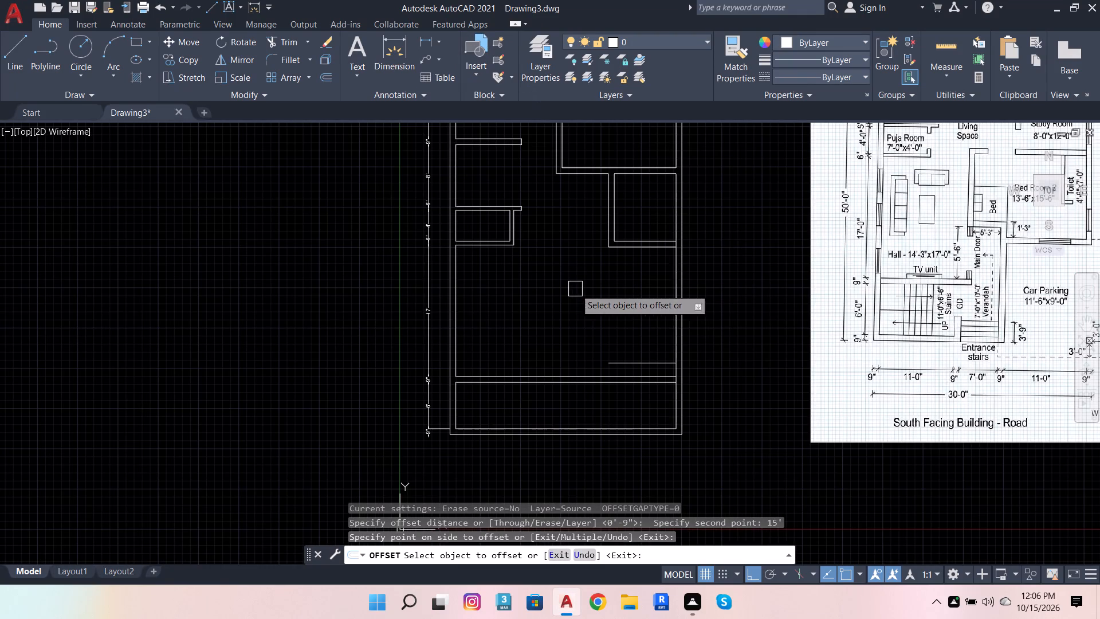
Draw a vertical line along the west outer wall's inner face from the Puja Room's south wall to below the south outer wall.
key(Escape)
key(Escape)
key(Escape)
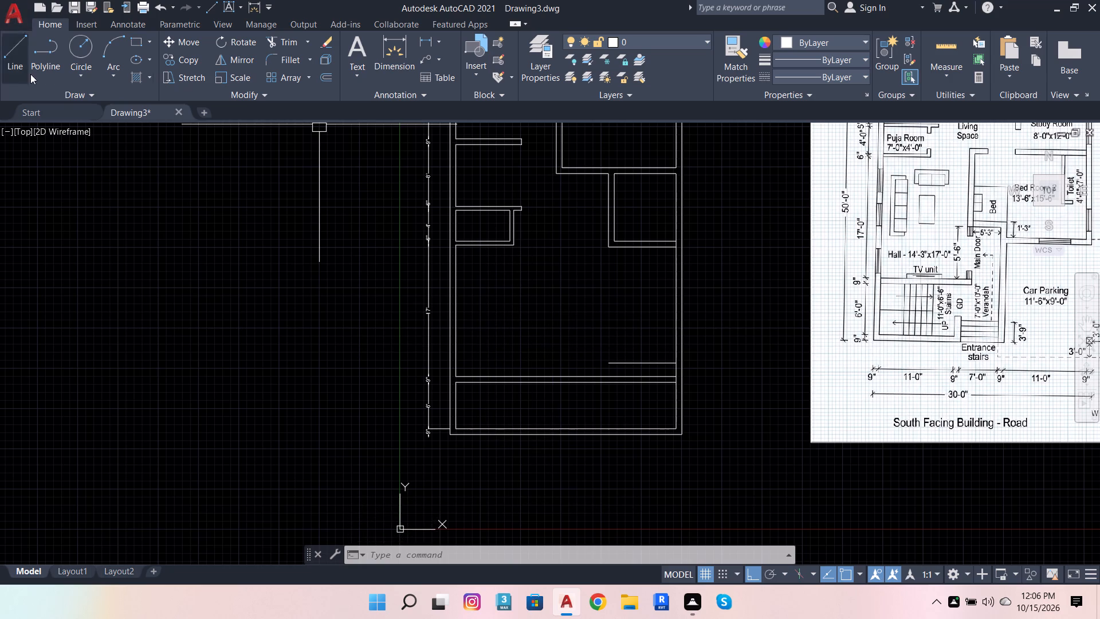
click(18, 46)
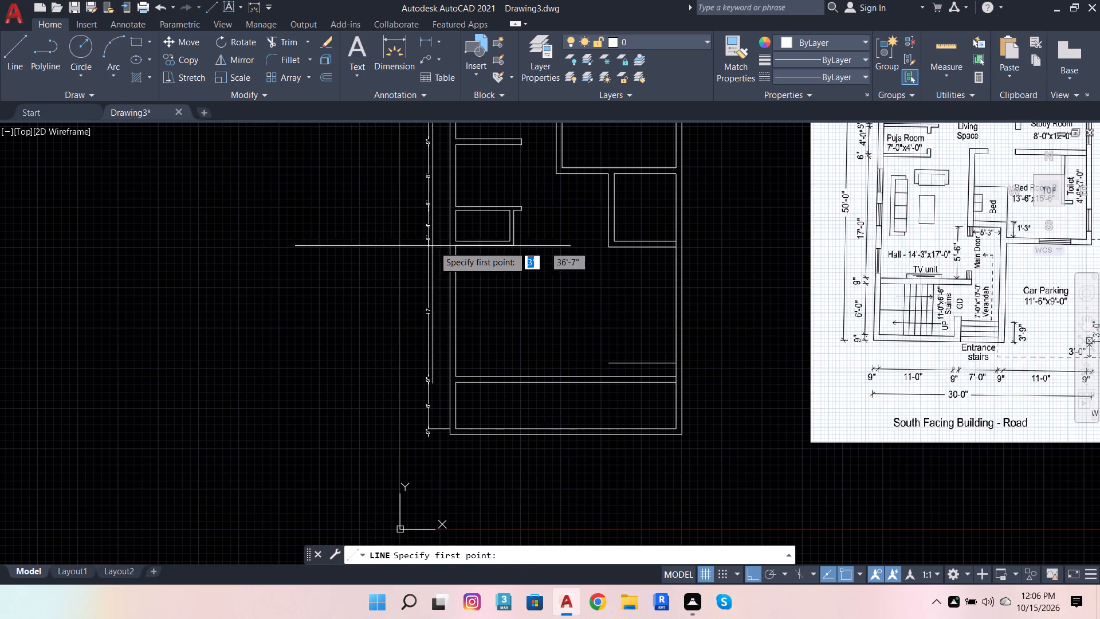
scroll(451, 240, up, 4)
click(476, 249)
scroll(506, 229, down, 5)
scroll(505, 346, up, 3)
click(499, 387)
key(Escape)
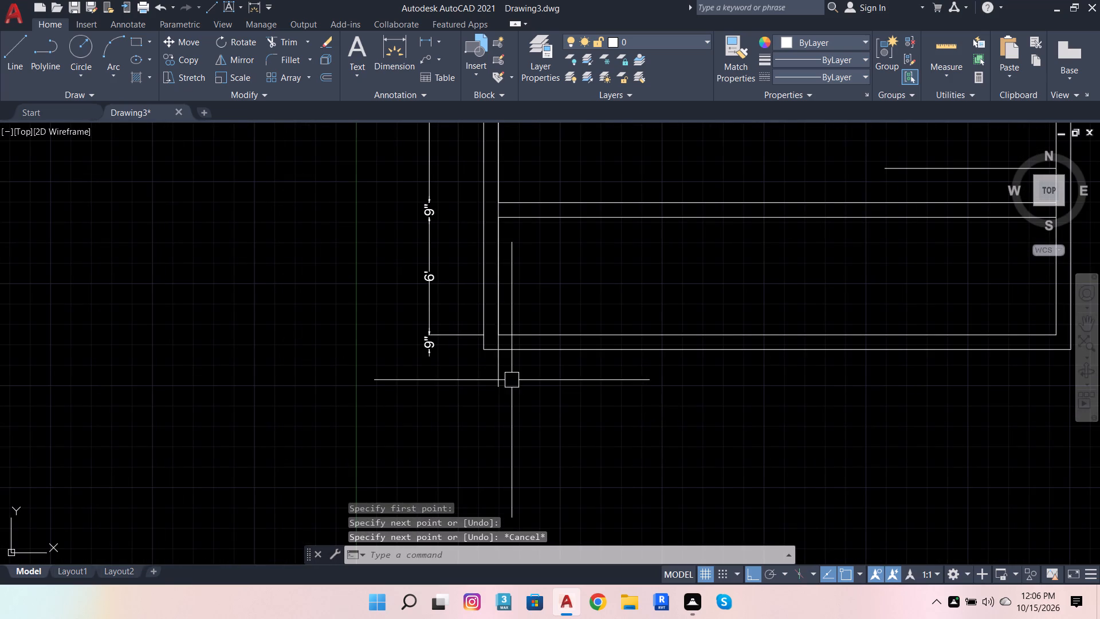
key(Escape)
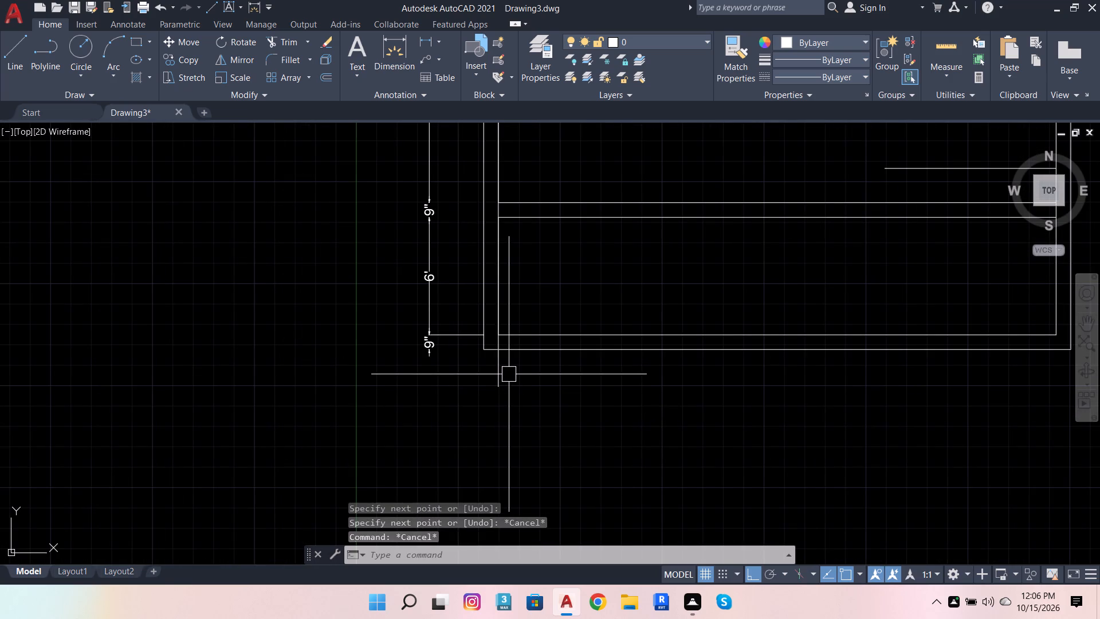
Offset the new vertical line 11' east to set out the first interior wall beside the stairs.
click(492, 389)
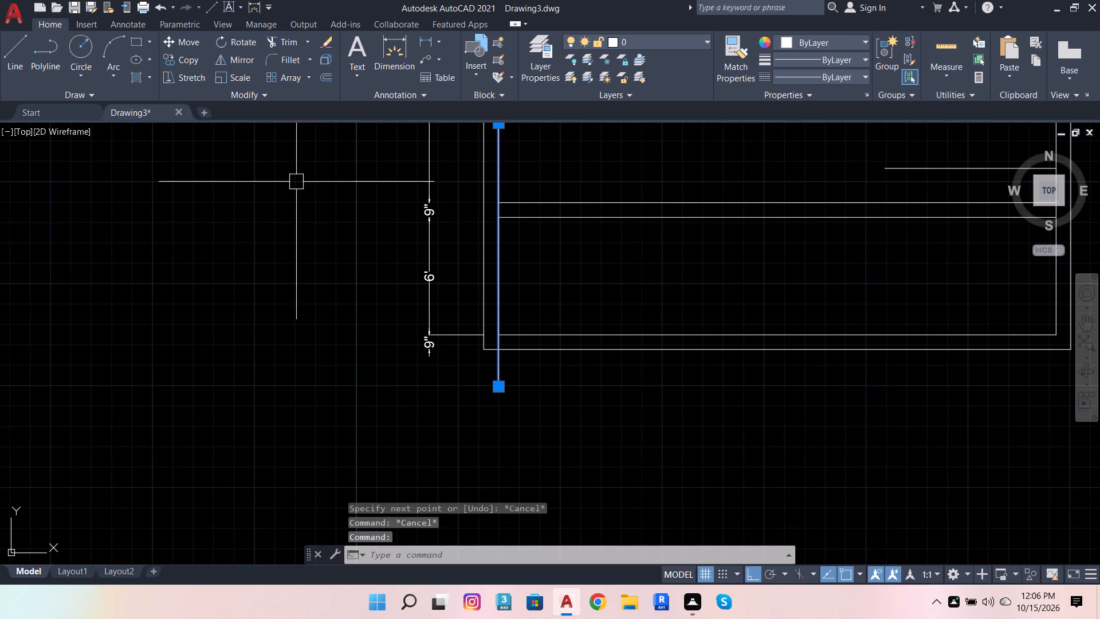
click(327, 76)
scroll(264, 237, down, 2)
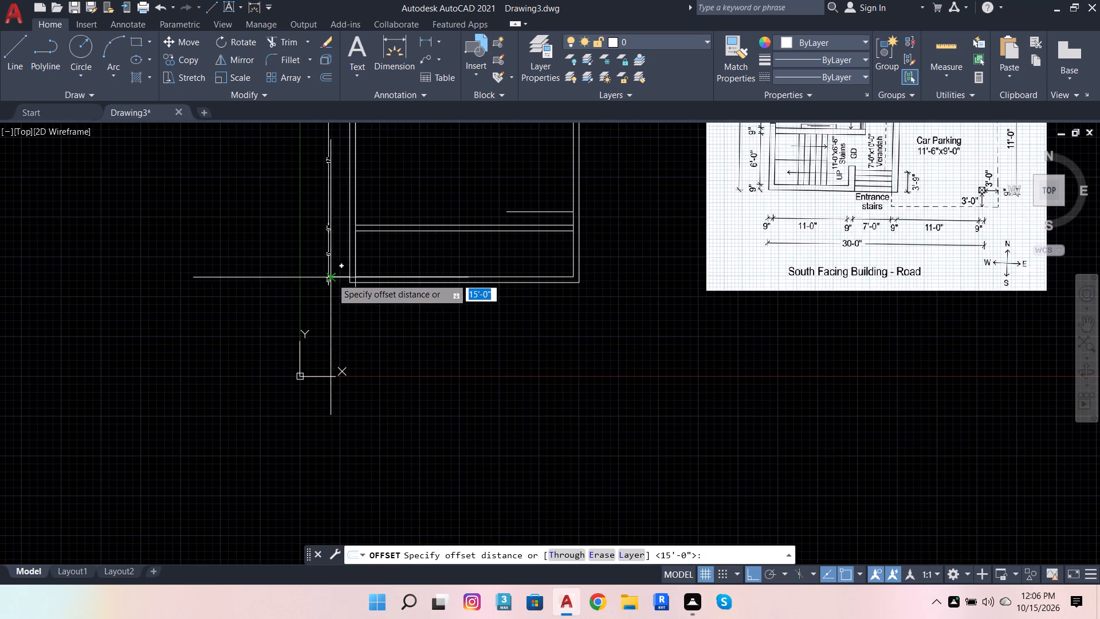
click(357, 295)
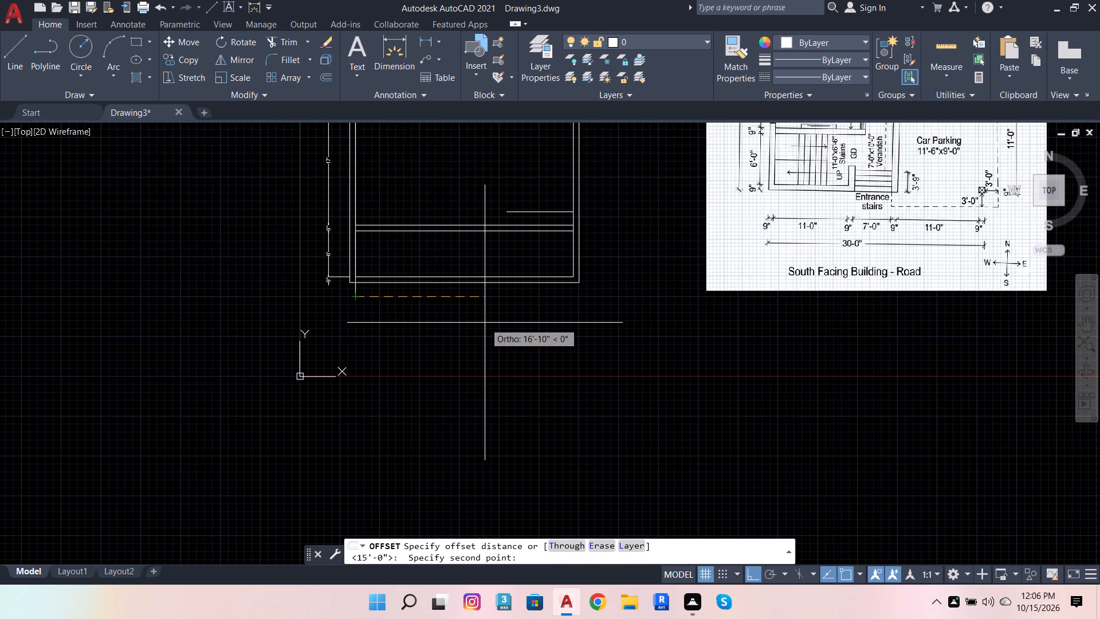
text(11')
key(Return)
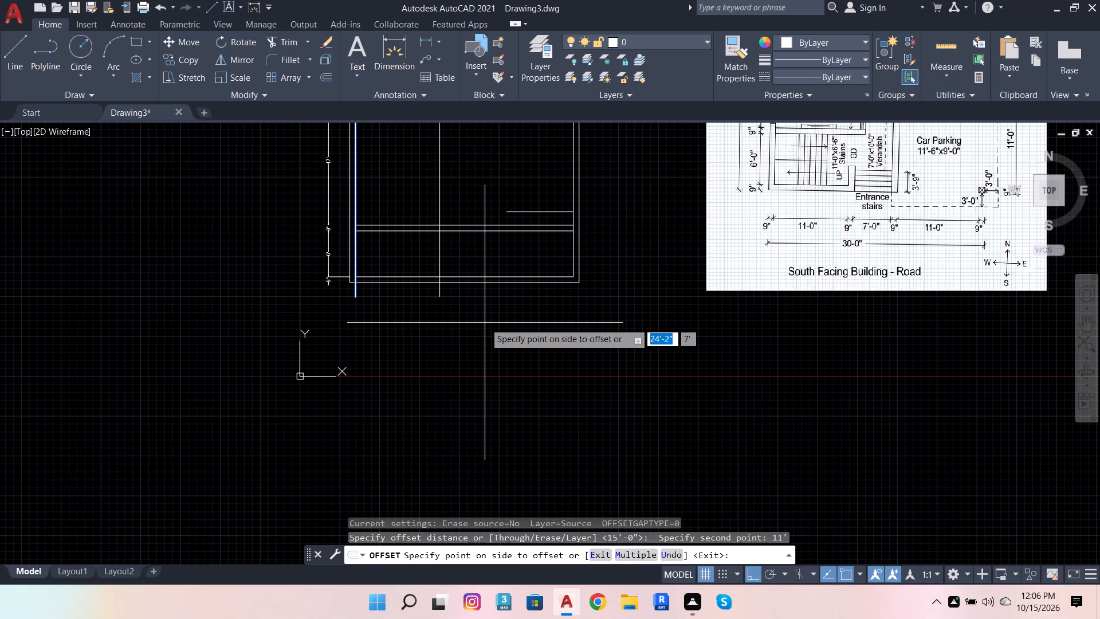
click(485, 323)
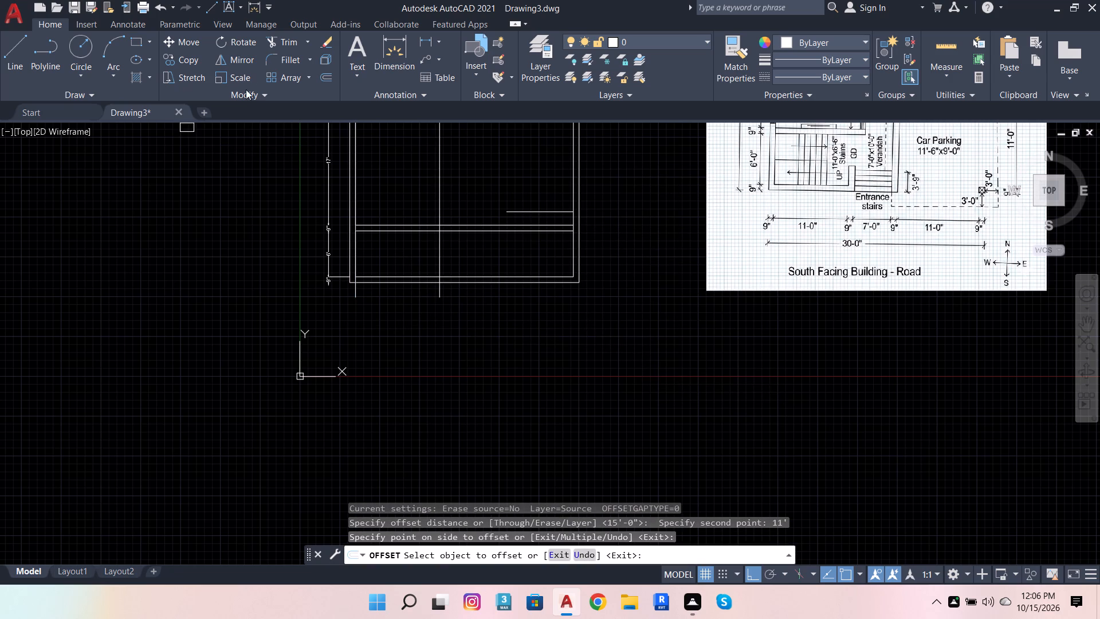
Offset the stairs' east wall line 9" east to give the wall its thickness.
click(324, 77)
scroll(452, 307, up, 1)
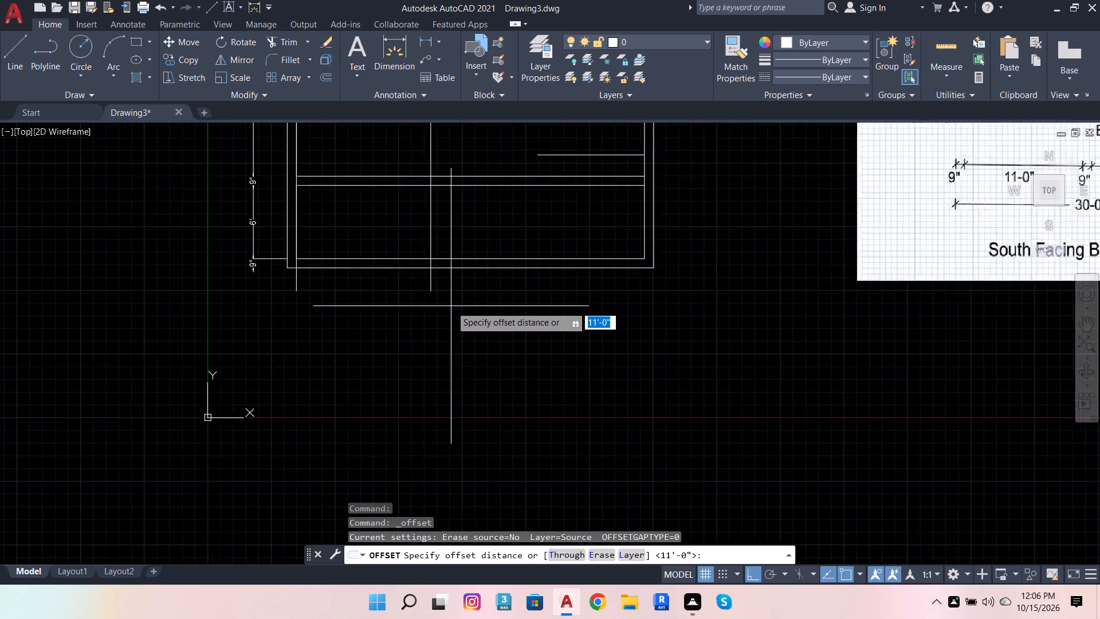
scroll(451, 306, up, 1)
click(423, 283)
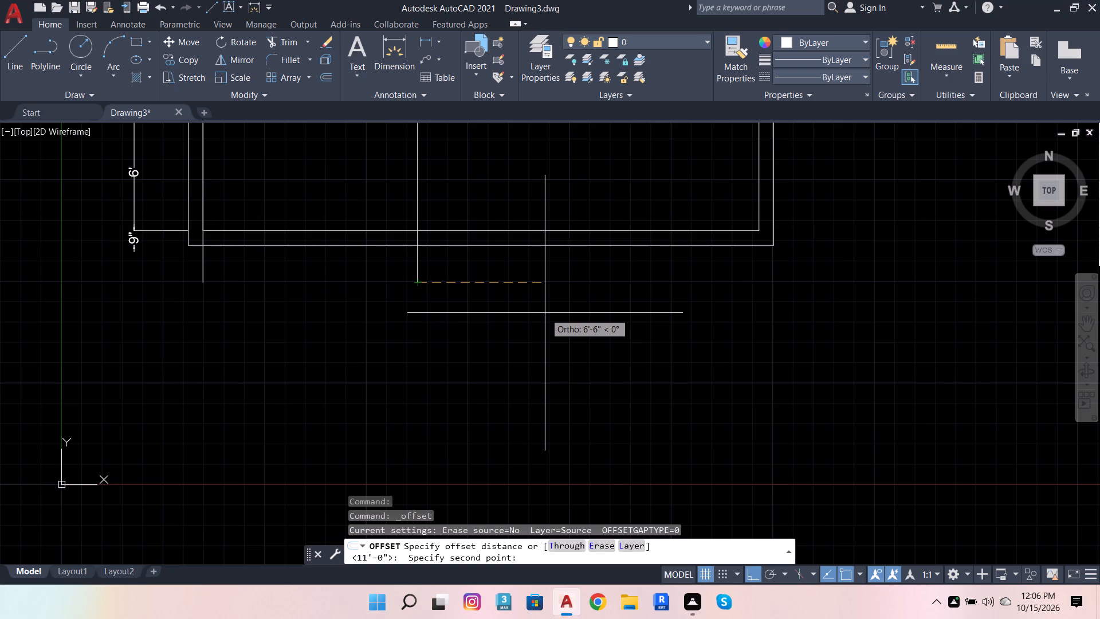
key(9)
key(Return)
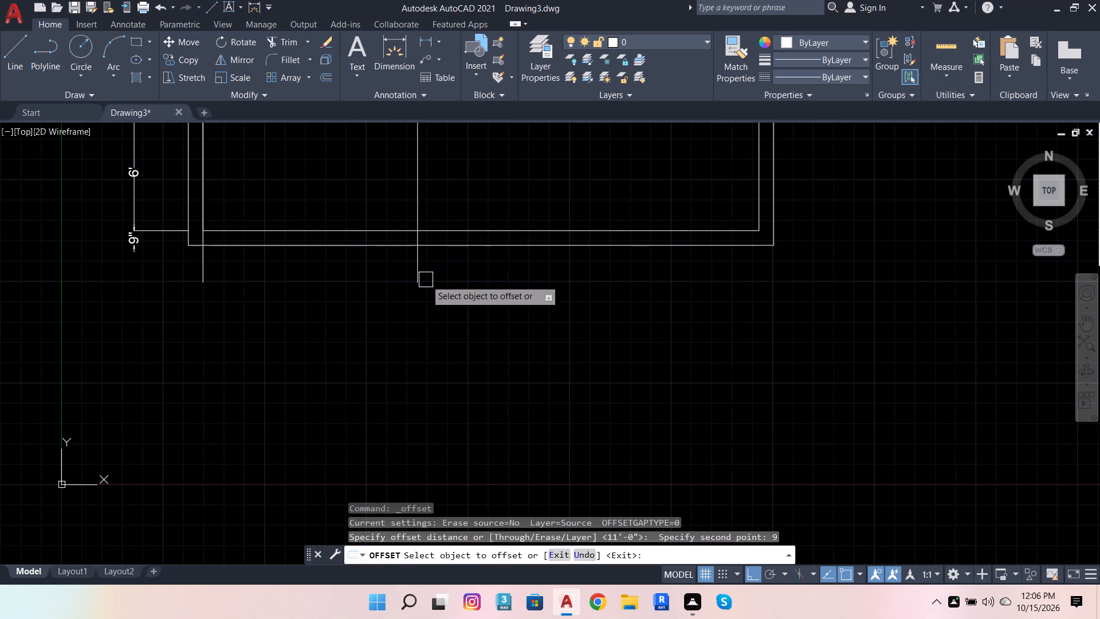
click(415, 267)
click(505, 309)
key(Escape)
key(Escape)
key(Escape)
key(Escape)
key(Escape)
key(Escape)
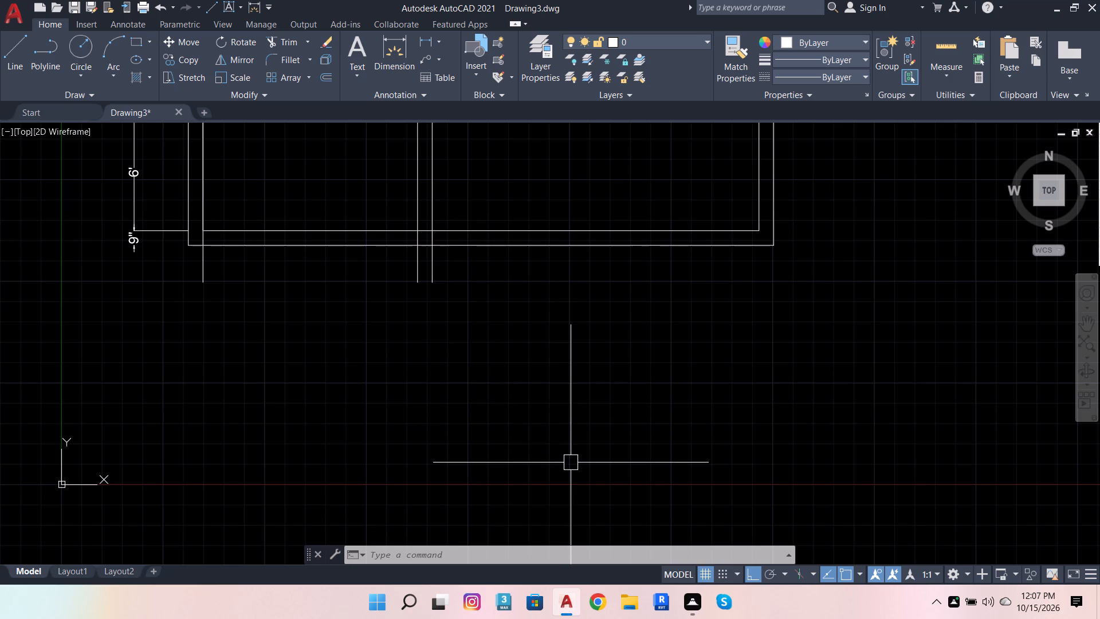
Offset the east face of the stairs' wall 7' east for the Verandah width.
scroll(578, 447, down, 3)
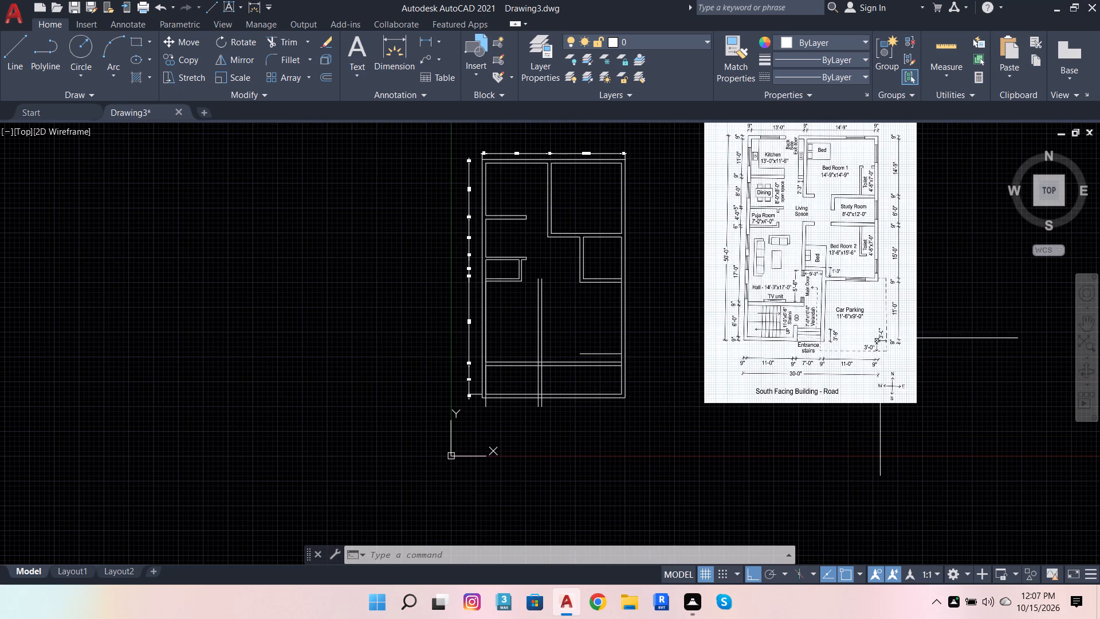
scroll(887, 323, up, 1)
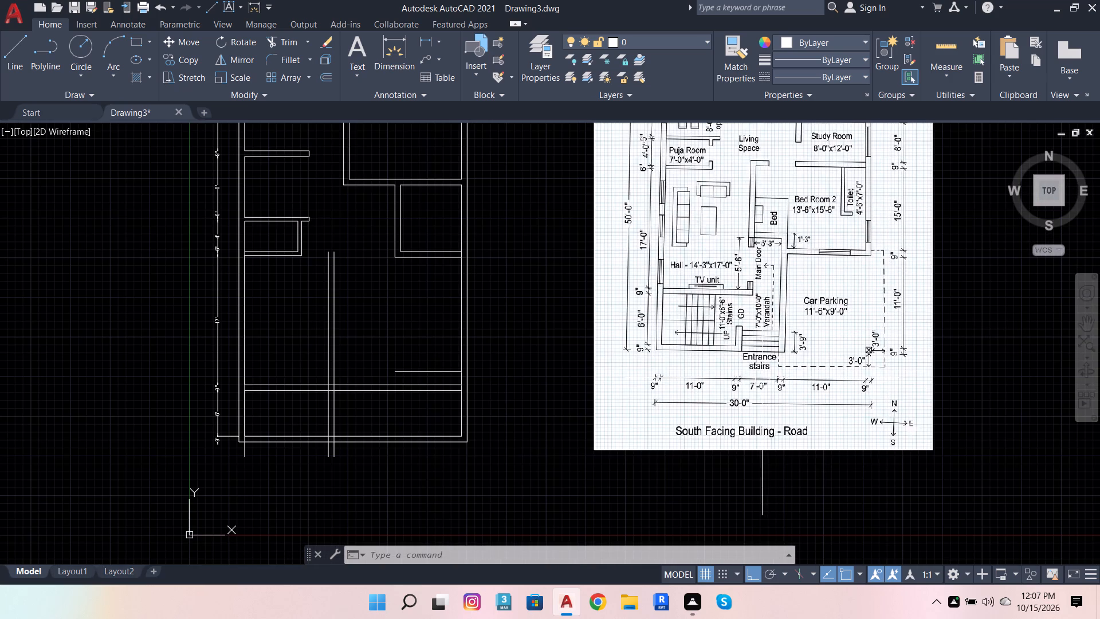
click(329, 74)
scroll(359, 462, up, 2)
click(296, 452)
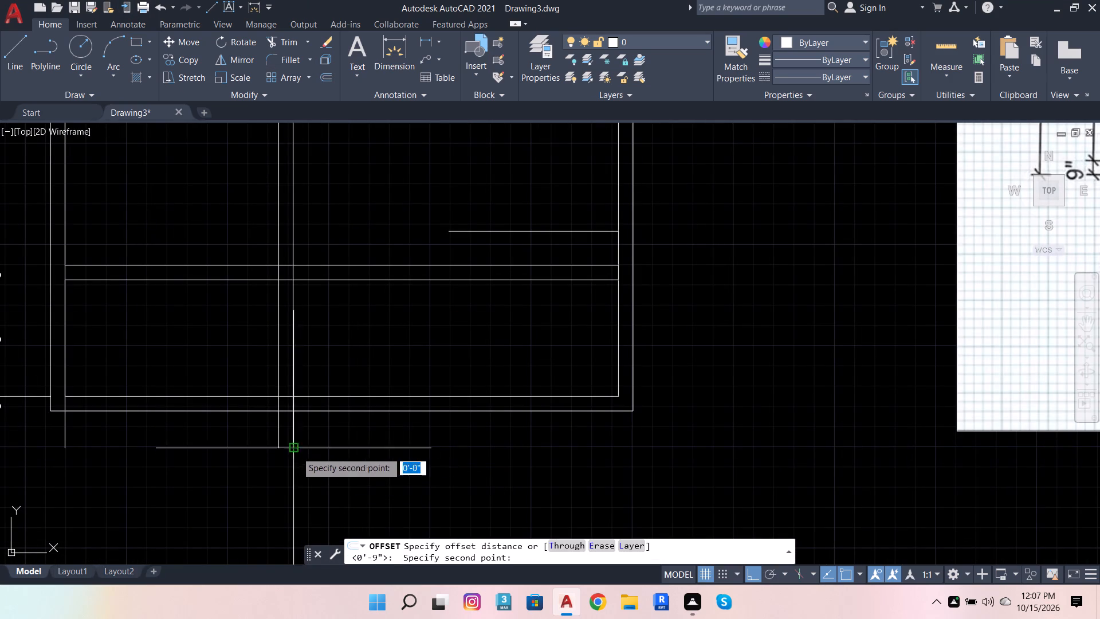
key(4)
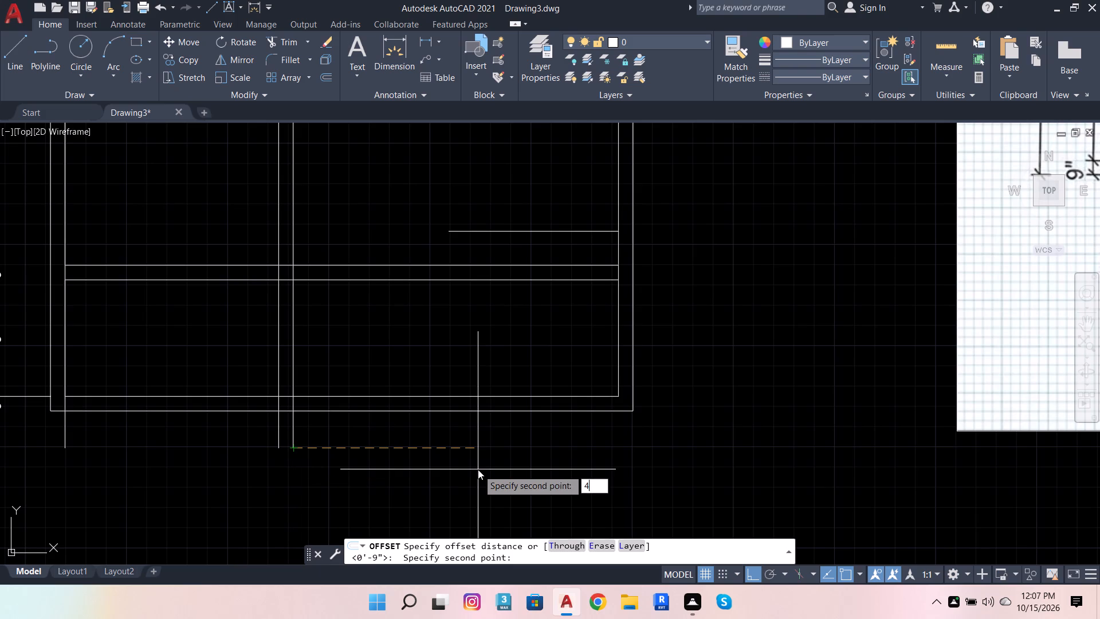
key(BackSpace)
text(7')
key(Return)
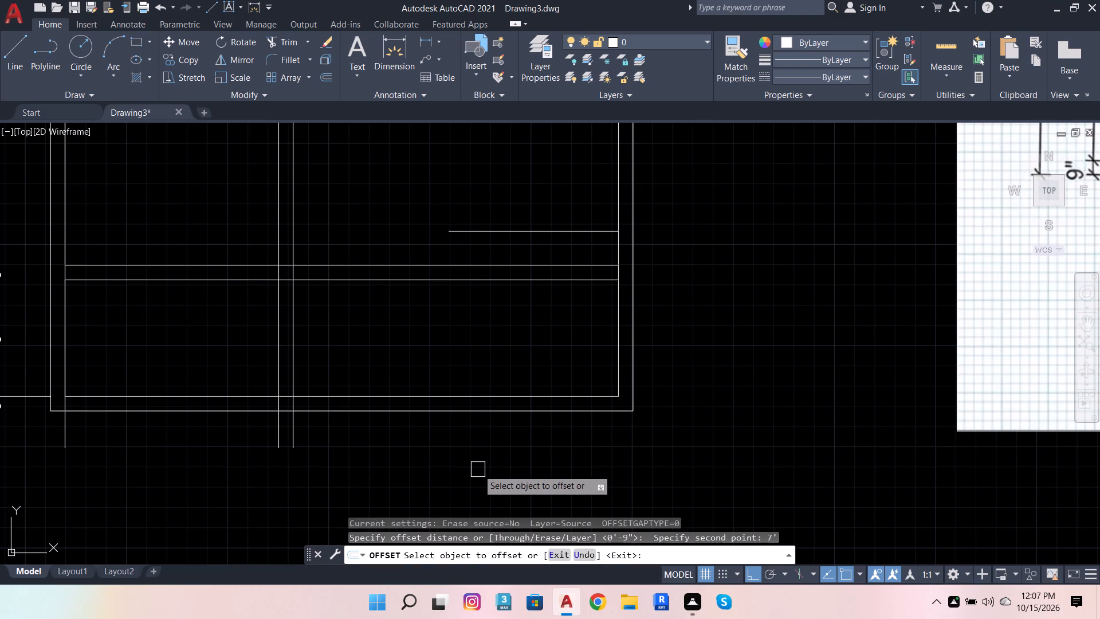
click(293, 430)
drag(412, 469, 421, 469)
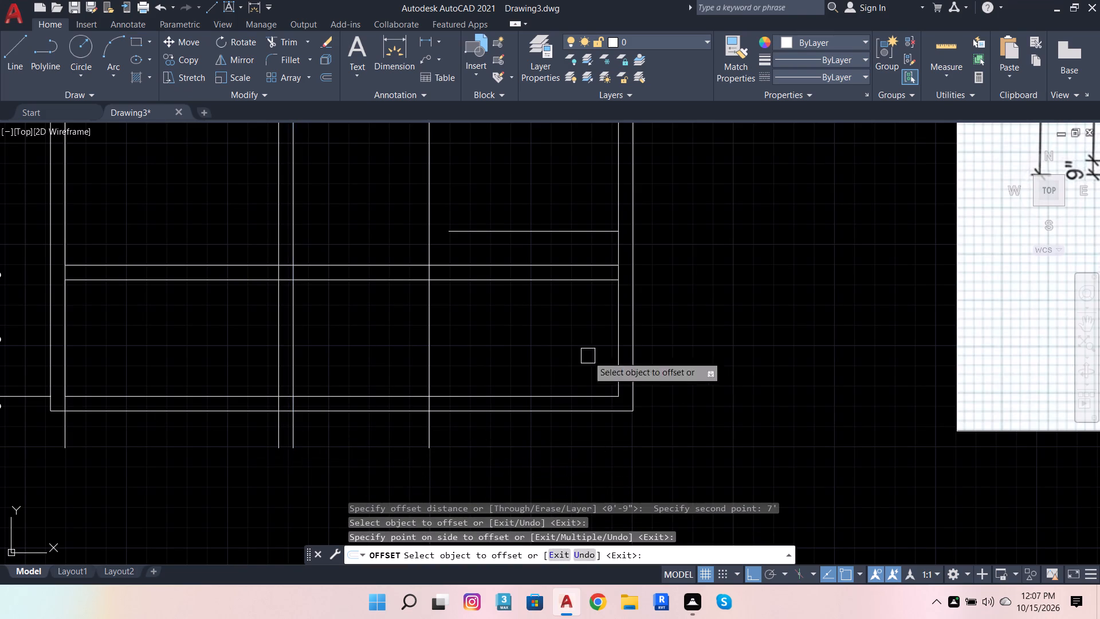
scroll(448, 281, down, 2)
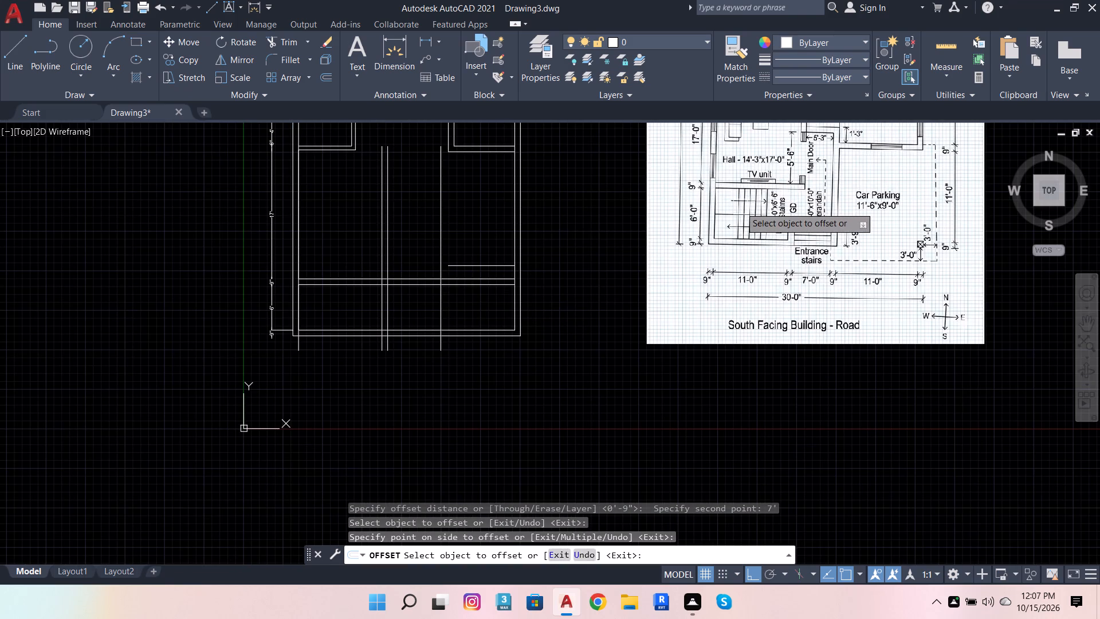
key(Escape)
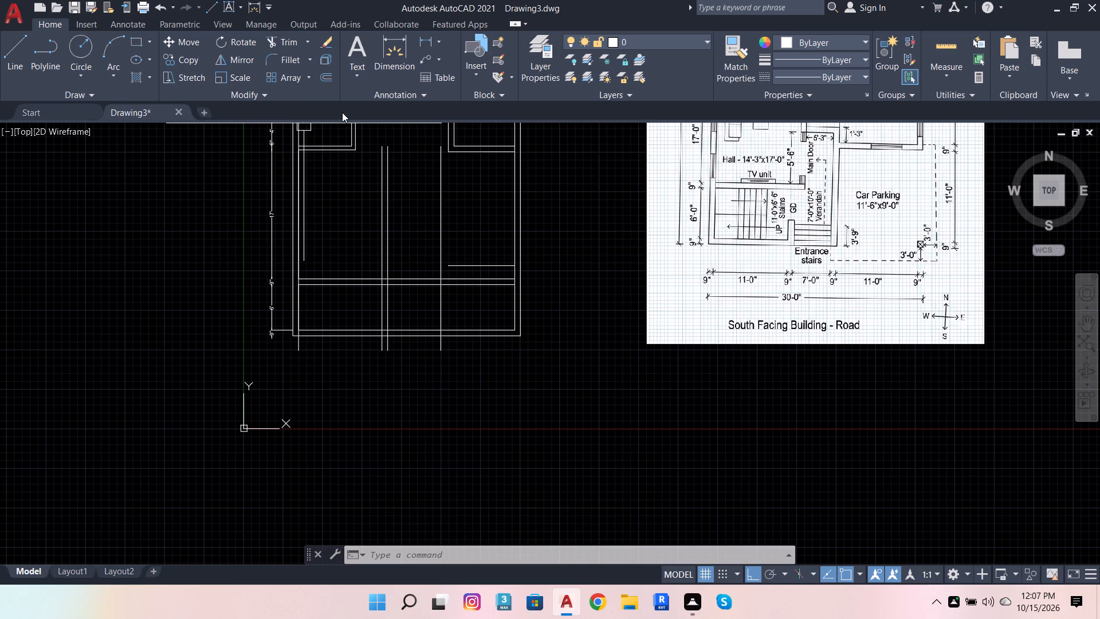
Offset the Verandah's east line 9" east to form the wall beside the Car Parking.
click(335, 72)
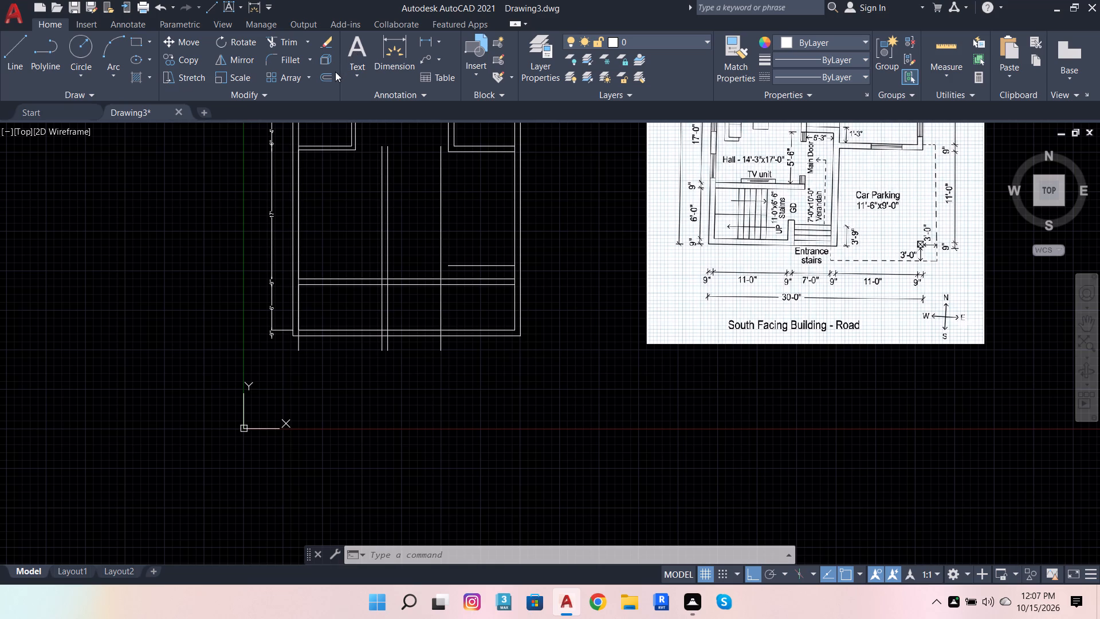
click(329, 75)
click(442, 352)
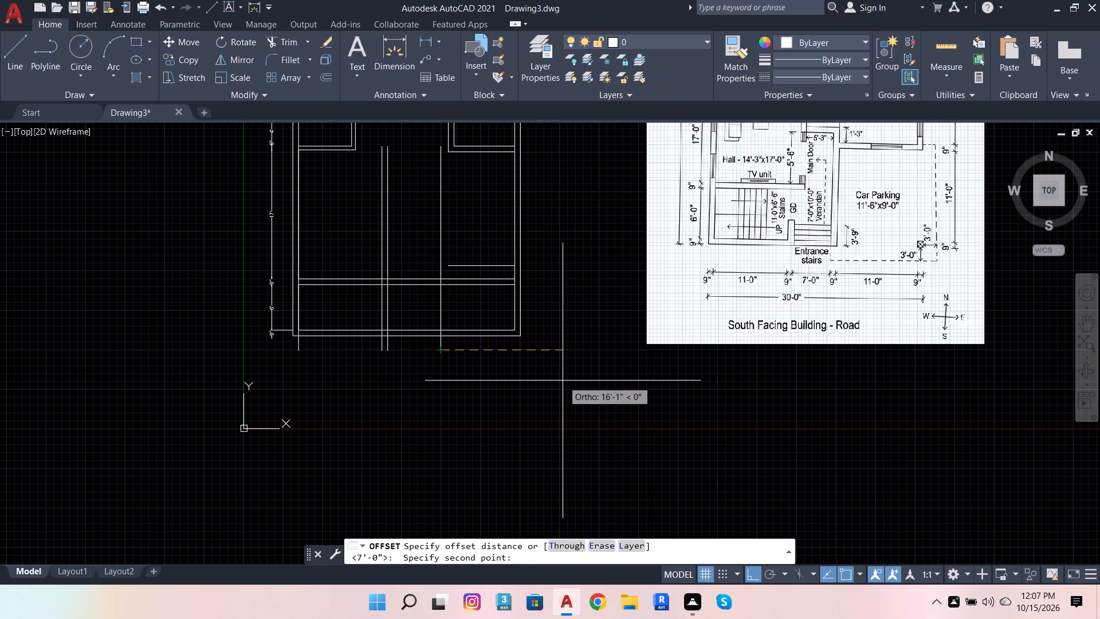
key(9)
key(Return)
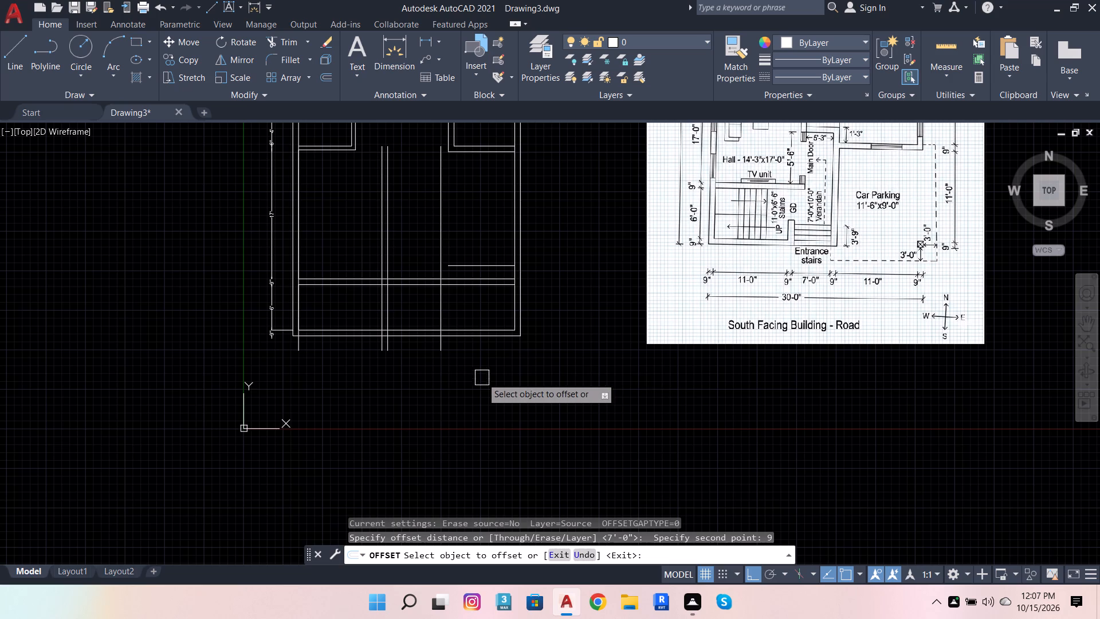
scroll(459, 361, up, 3)
click(373, 300)
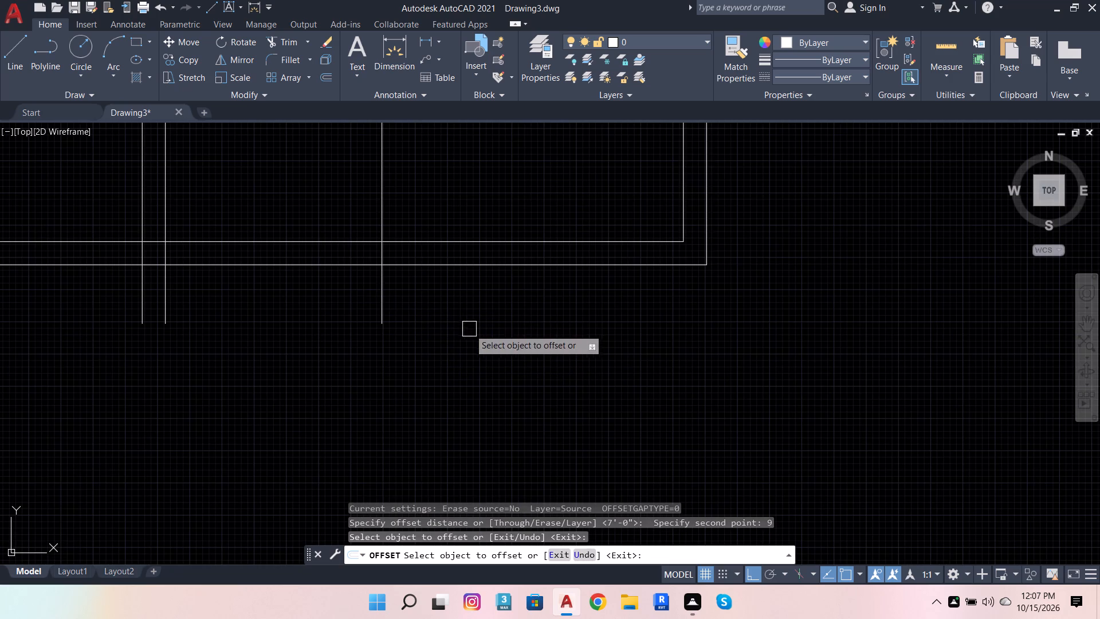
click(382, 293)
click(455, 311)
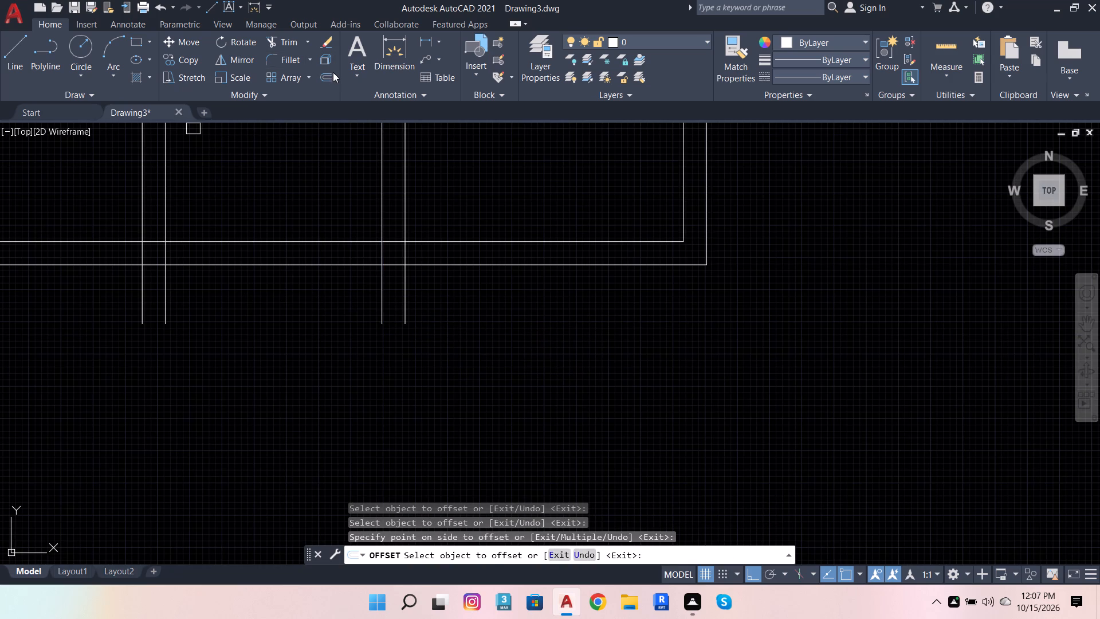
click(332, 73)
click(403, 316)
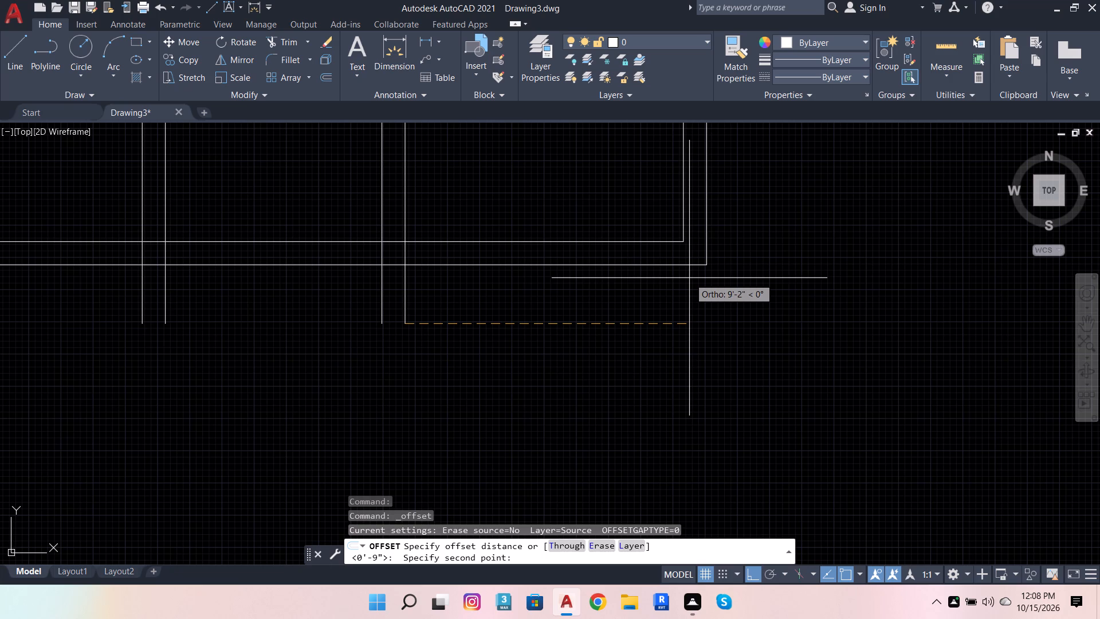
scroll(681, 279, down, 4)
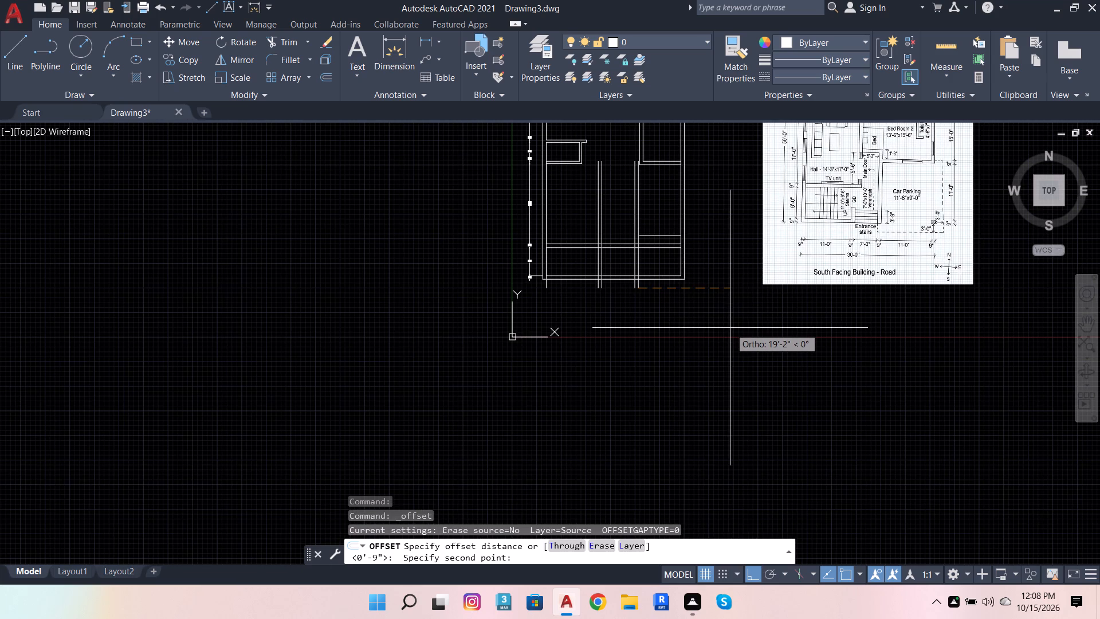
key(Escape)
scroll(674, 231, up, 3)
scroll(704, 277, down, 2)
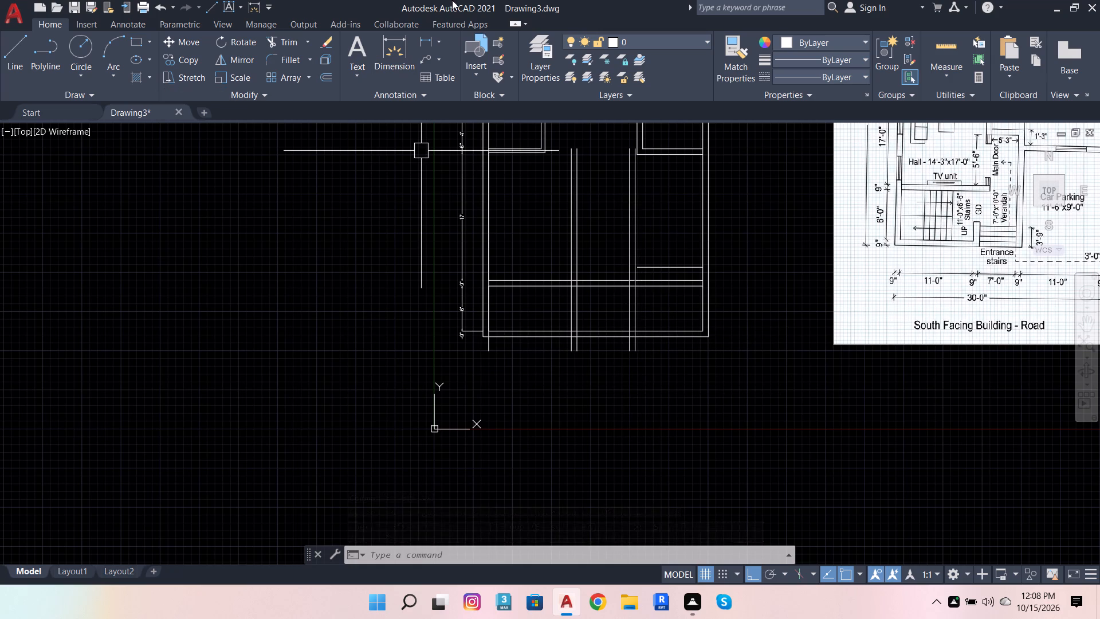
Dimension the west outer wall's thickness, placing the horizontal dimension just below the plan's southwest corner.
click(383, 49)
scroll(516, 380, up, 1)
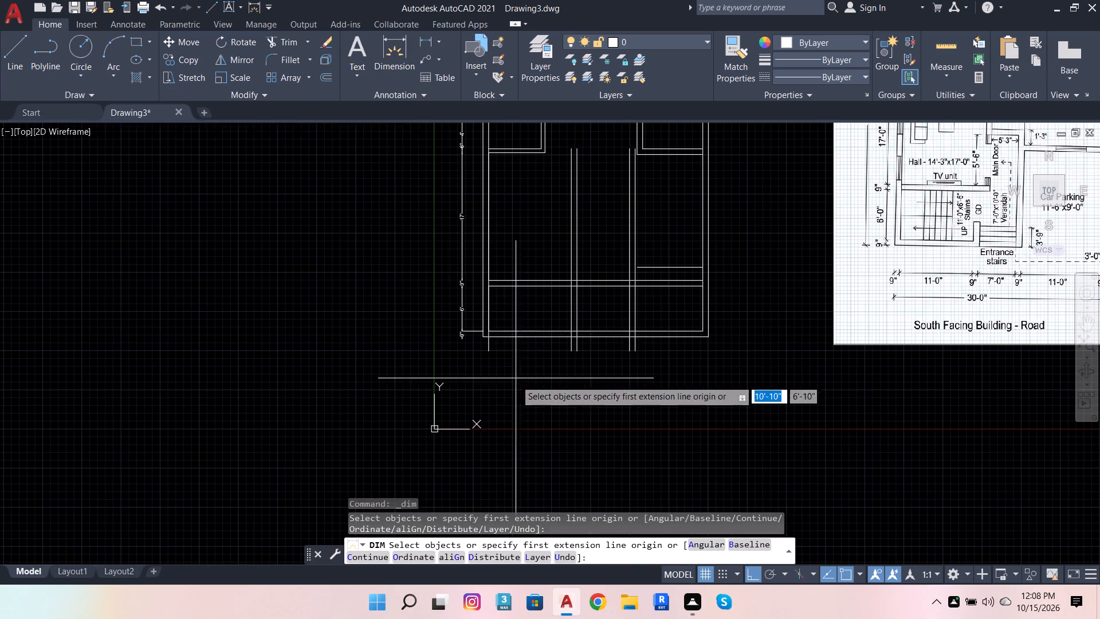
scroll(516, 380, up, 2)
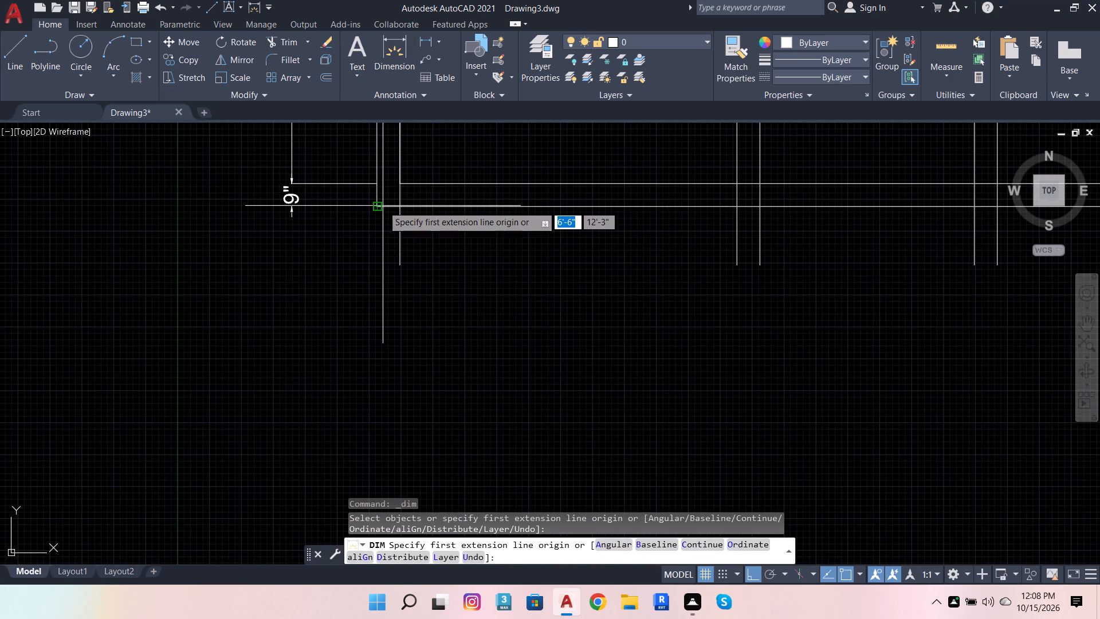
click(379, 206)
click(402, 269)
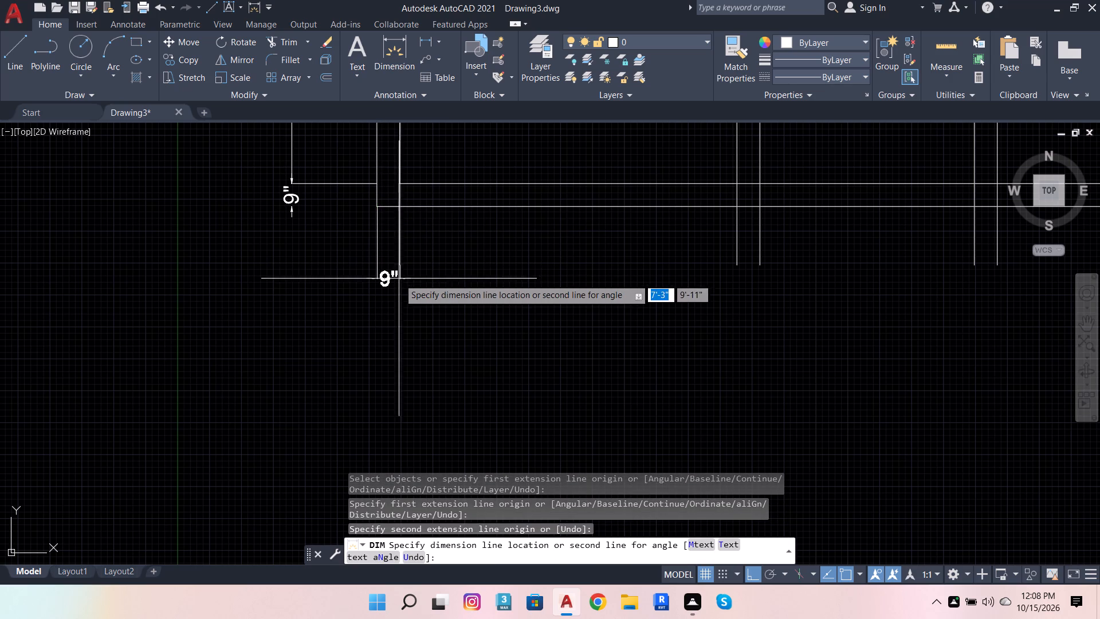
scroll(396, 270, up, 3)
click(385, 257)
scroll(392, 307, down, 3)
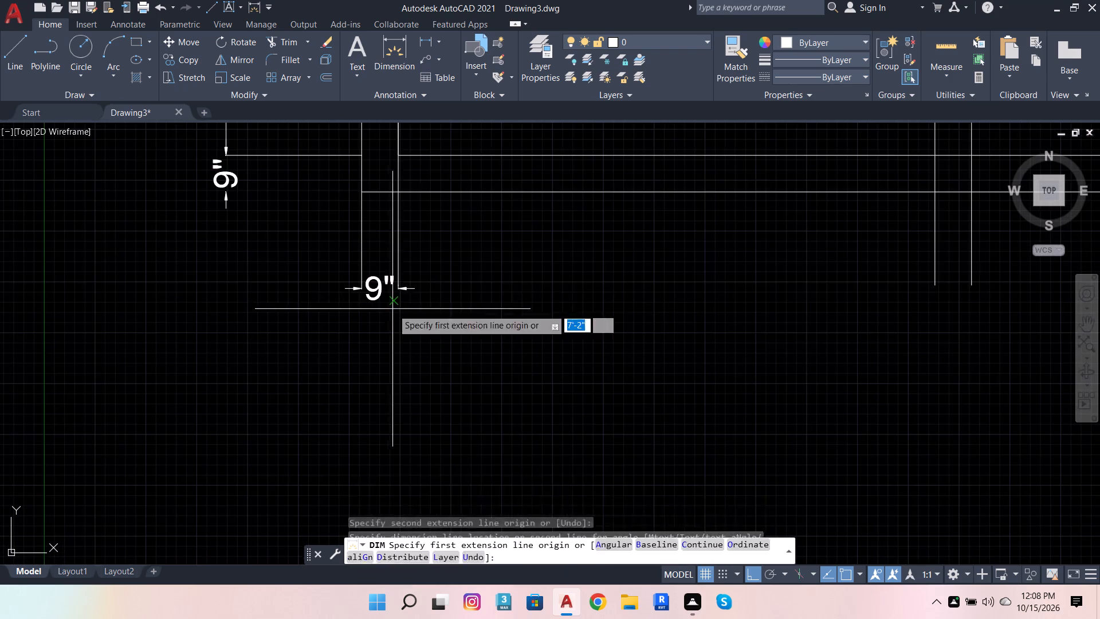
scroll(403, 281, up, 2)
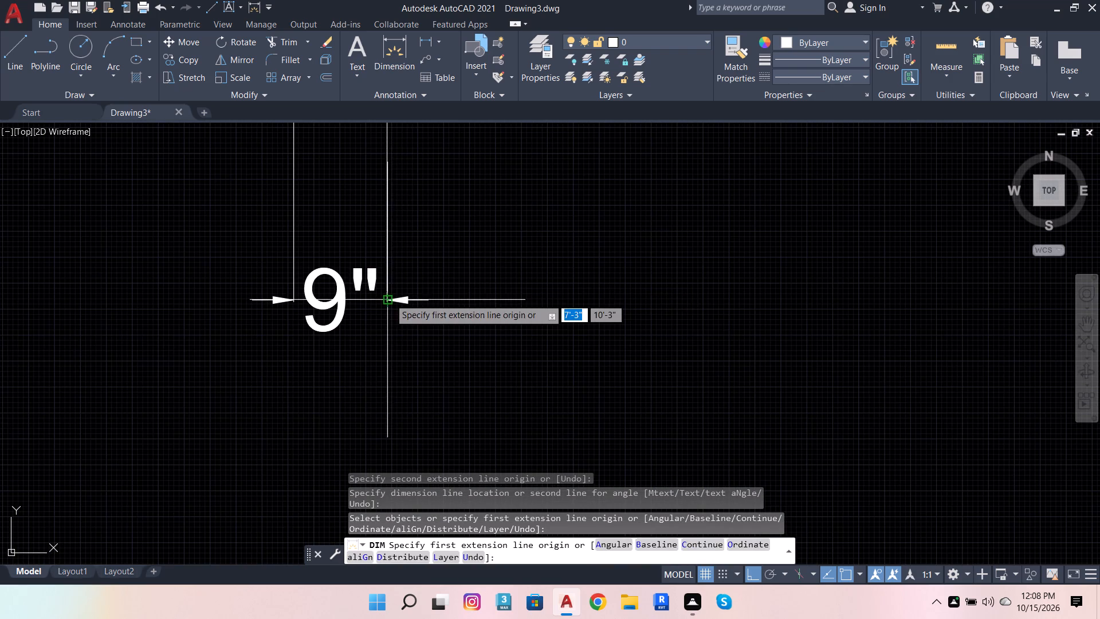
Dimension the stairs' 11' clear width below the plan, in line with the west wall's 9" dimension.
click(390, 299)
scroll(387, 304, down, 4)
scroll(576, 303, up, 2)
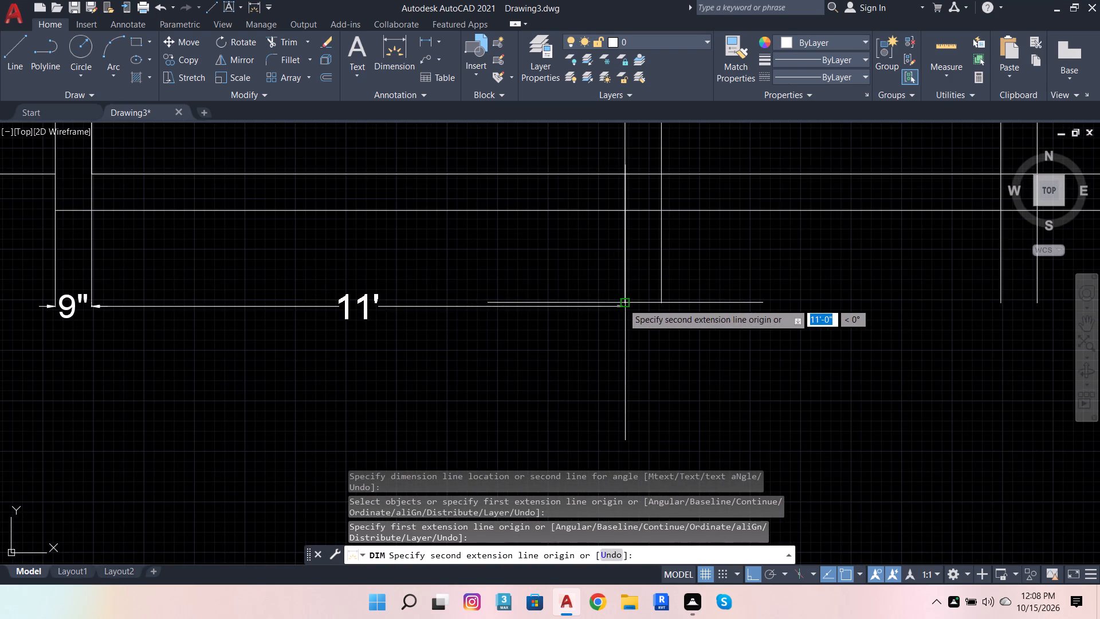
click(624, 303)
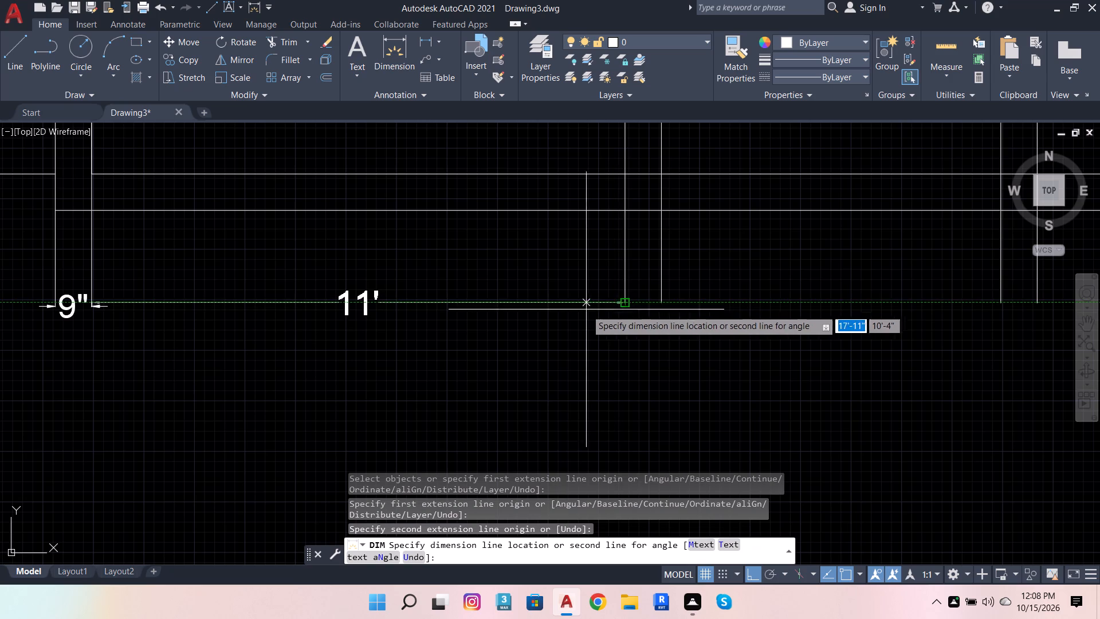
scroll(97, 311, up, 4)
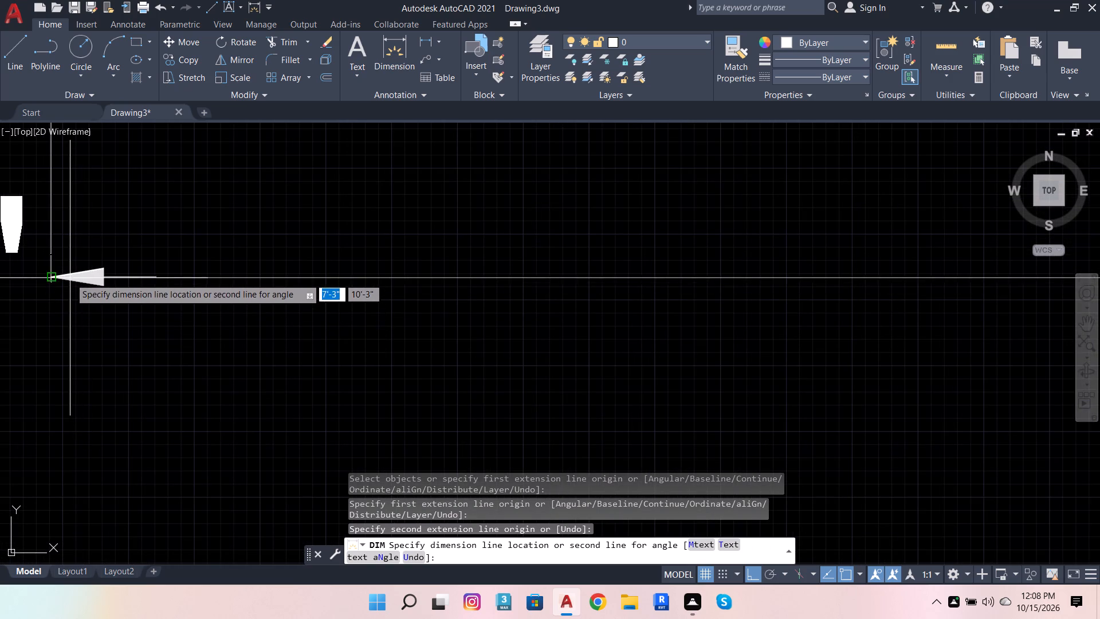
click(70, 278)
Dimension the thickness of the stairs' east wall below the plan, aligned with the stairs' width dimension.
scroll(73, 299, down, 4)
scroll(273, 327, down, 3)
scroll(390, 318, up, 3)
scroll(562, 330, up, 2)
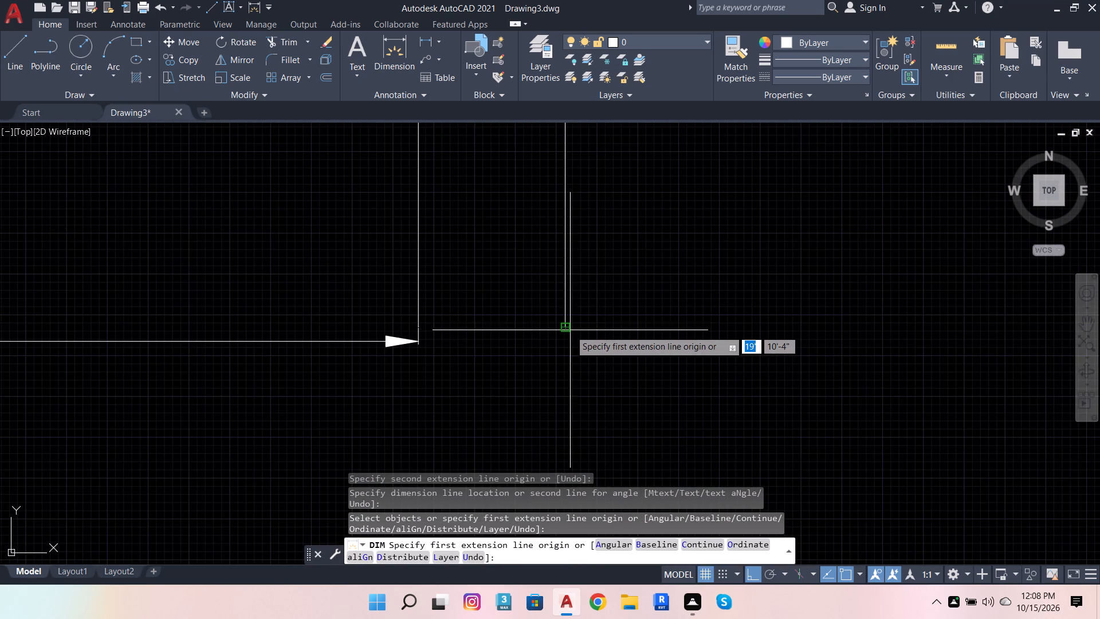
click(569, 330)
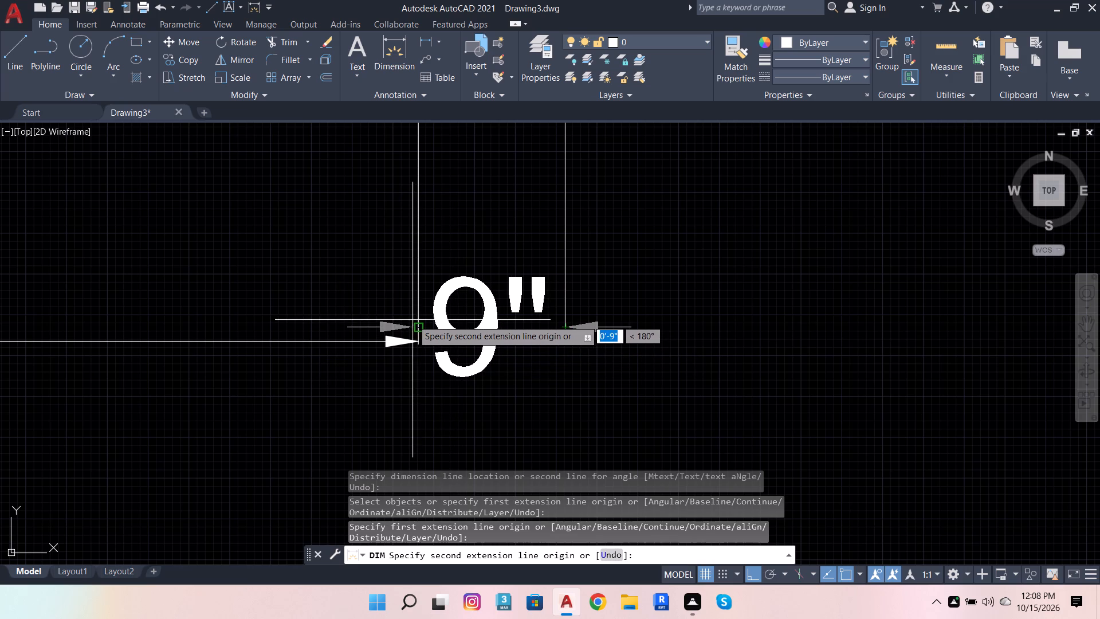
click(416, 328)
click(410, 342)
scroll(440, 336, down, 3)
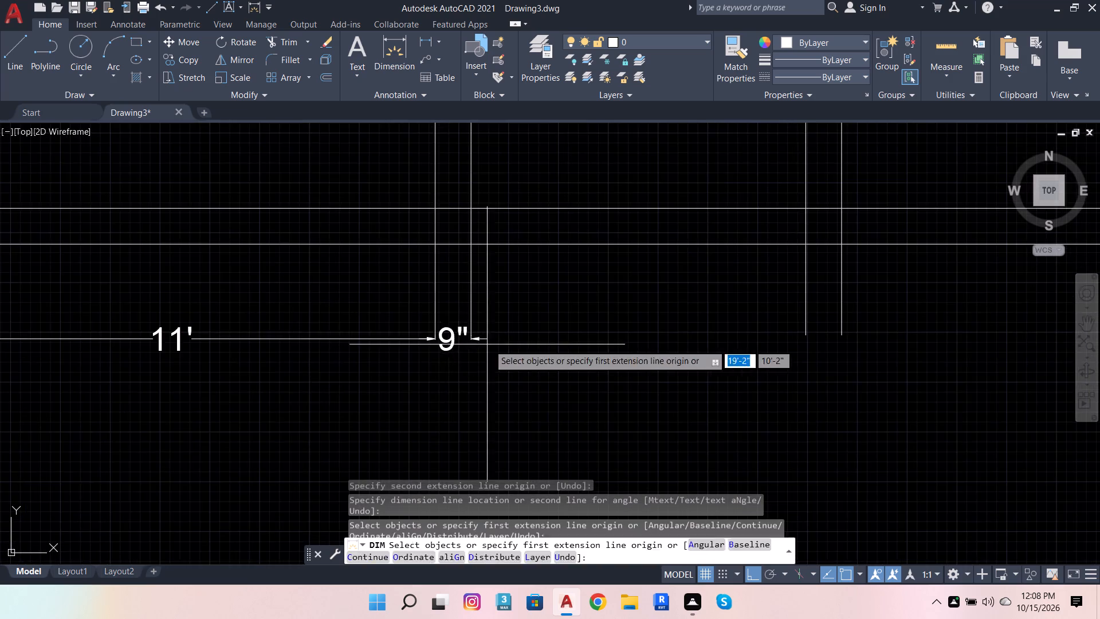
Dimension the Verandah's width below the plan, in line with the other horizontal dimensions.
scroll(494, 343, up, 3)
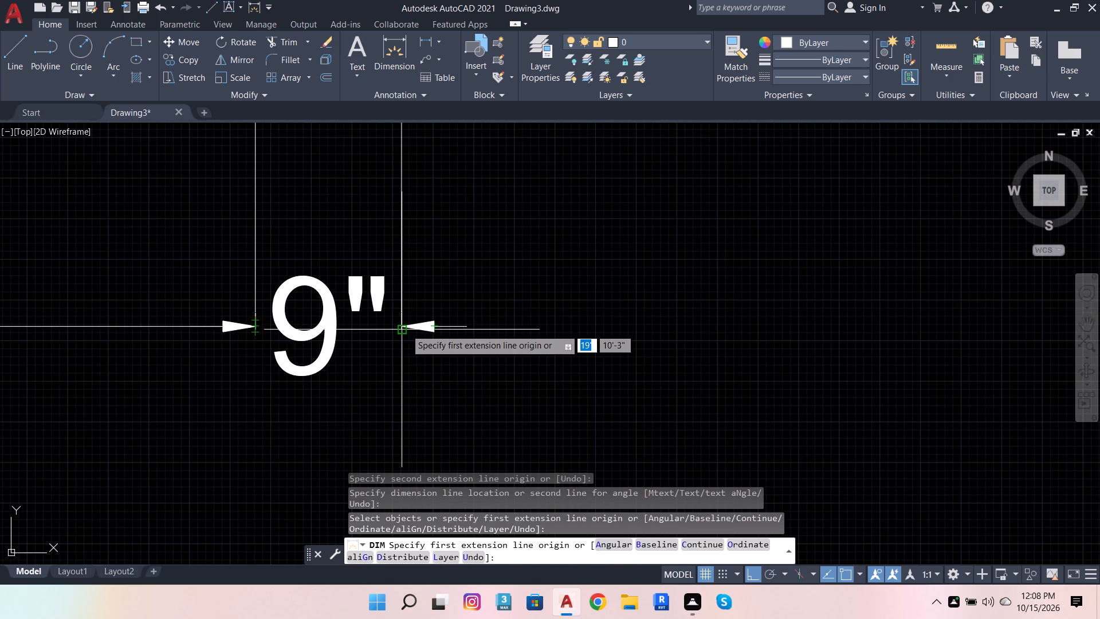
click(403, 328)
scroll(467, 334, down, 4)
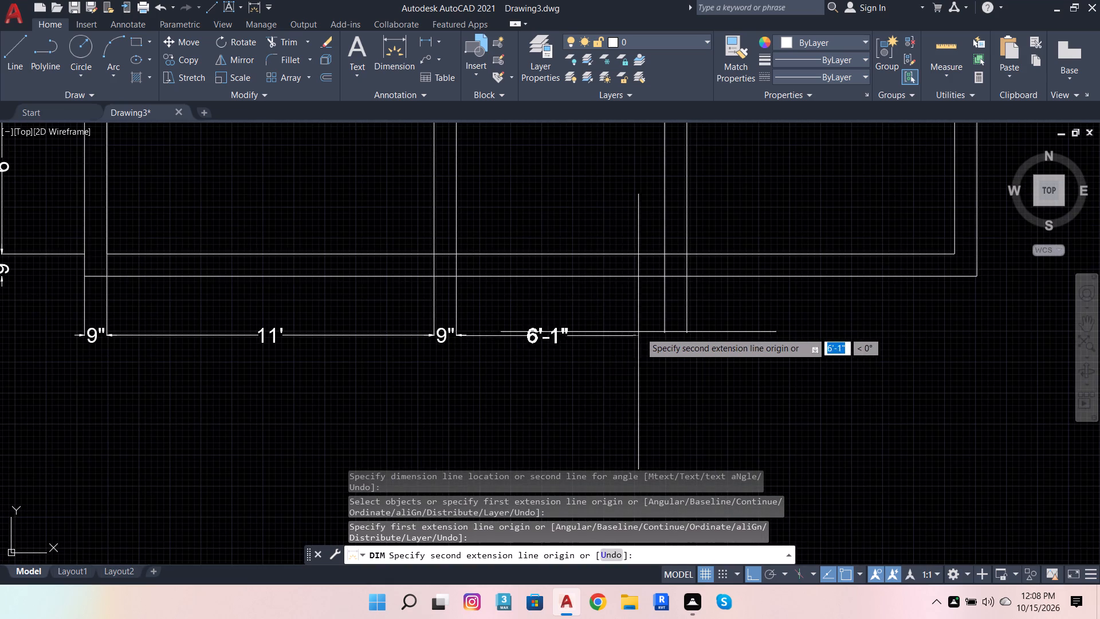
scroll(656, 332, up, 2)
click(675, 331)
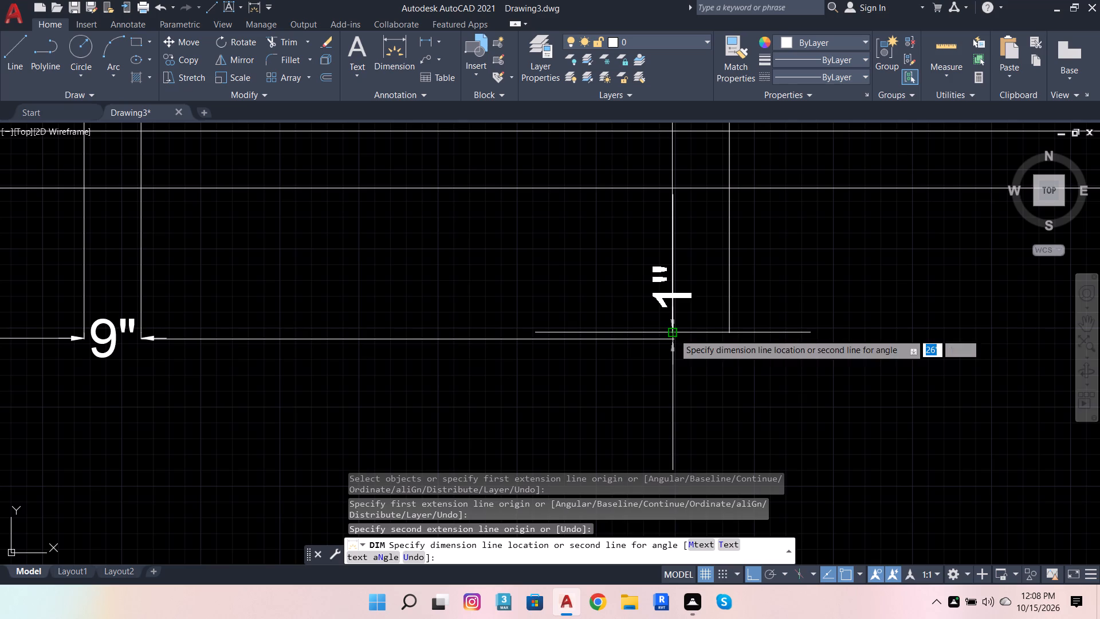
scroll(670, 337, up, 1)
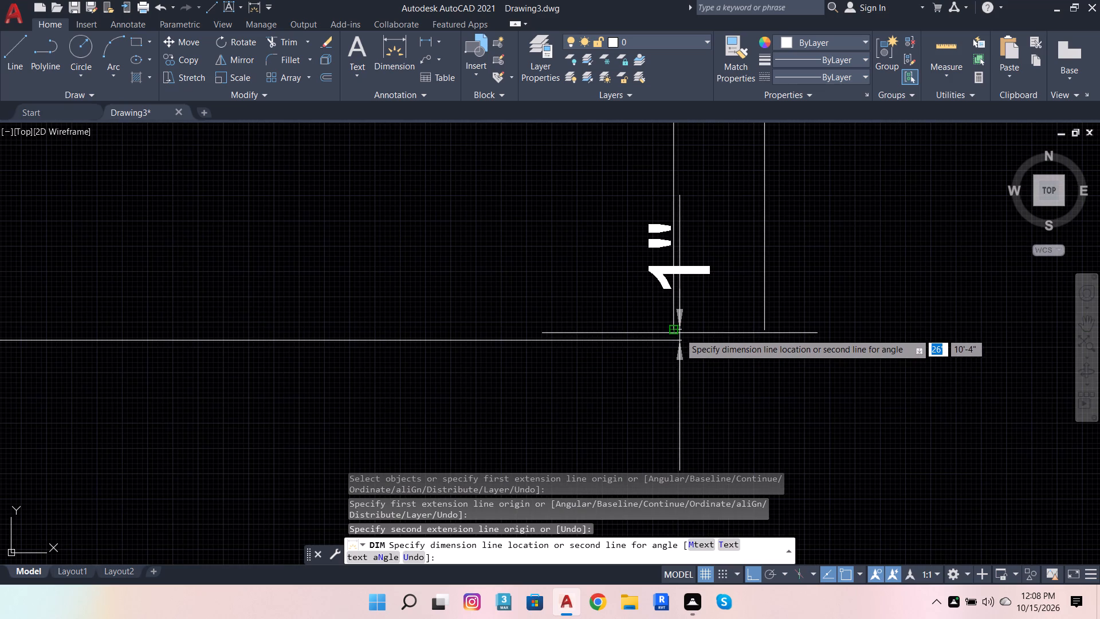
scroll(714, 330, down, 3)
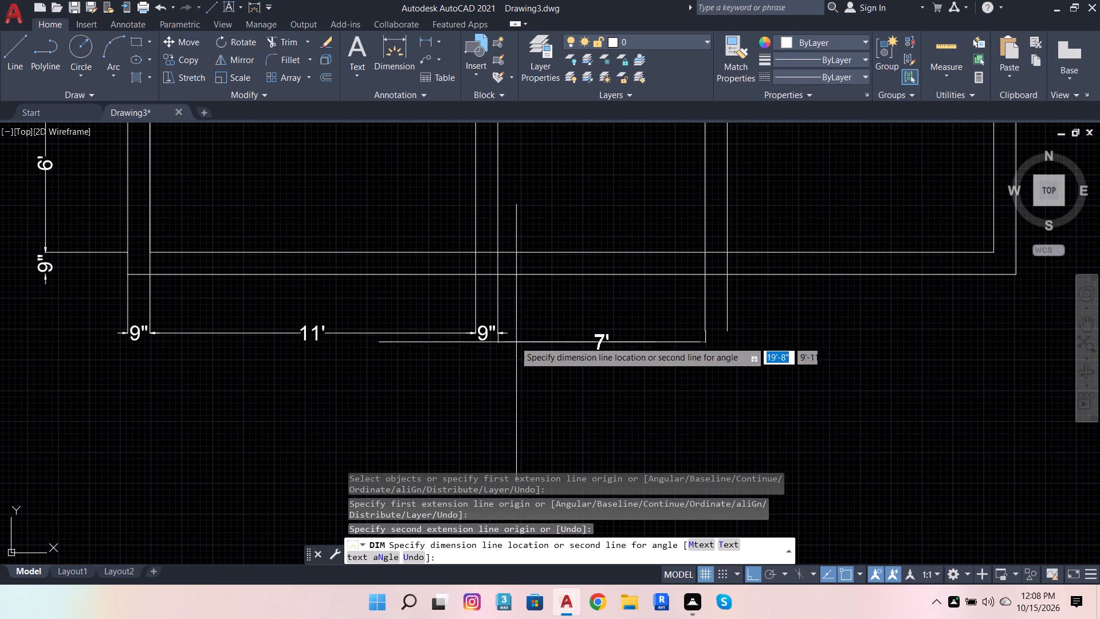
scroll(491, 330, up, 2)
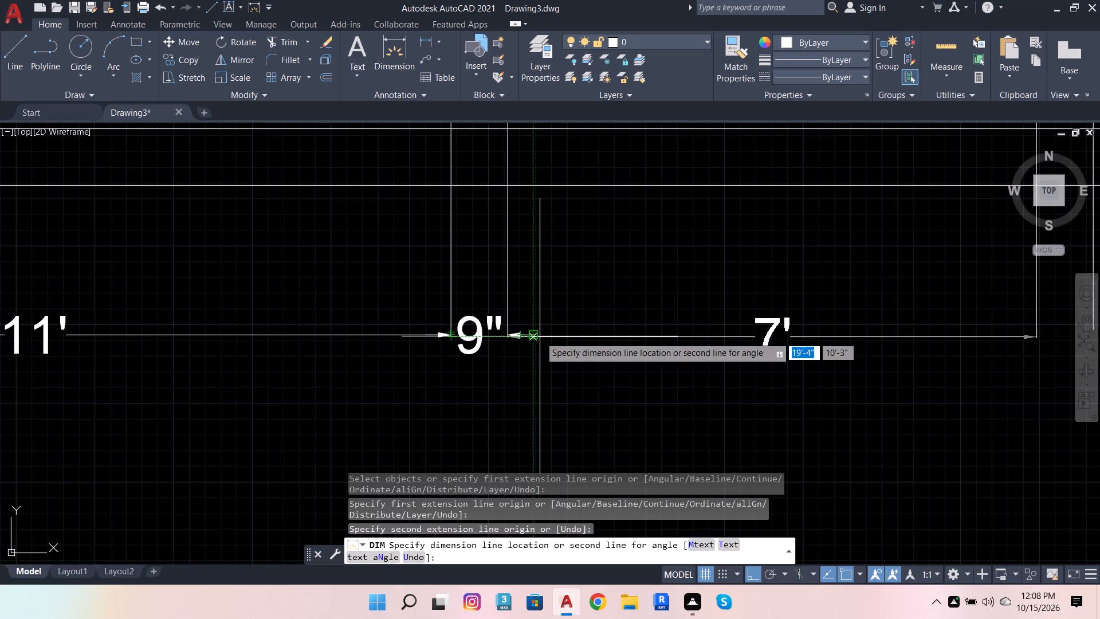
scroll(540, 336, up, 2)
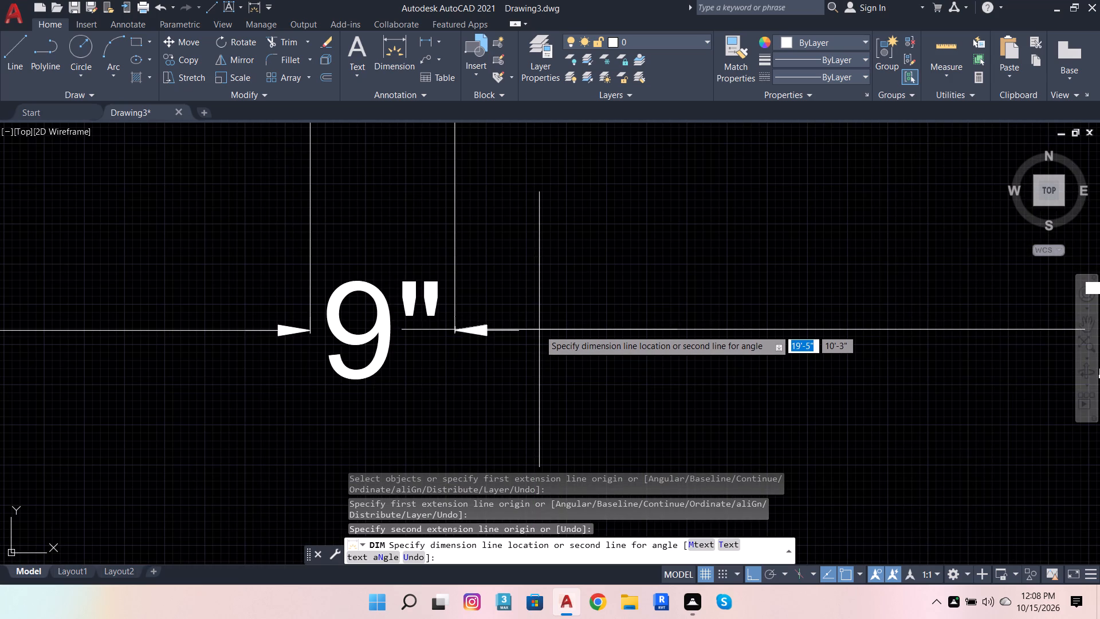
click(539, 330)
Dimension the thickness of the wall between the Verandah and Car Parking, next to the Verandah's width dimension.
scroll(399, 346, down, 3)
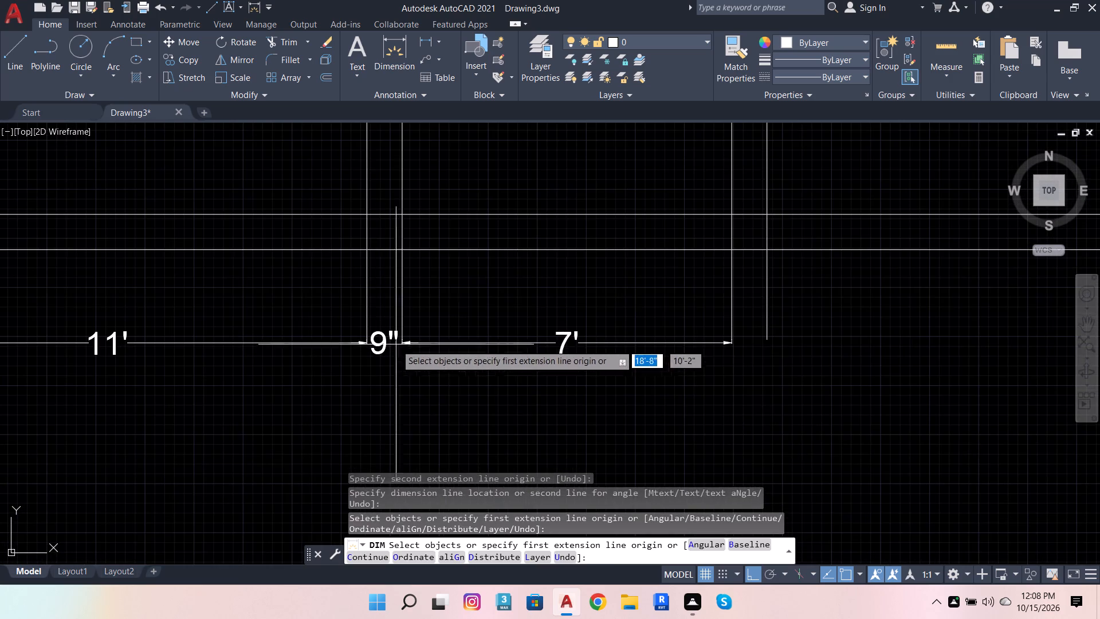
scroll(761, 335, up, 3)
scroll(651, 357, up, 3)
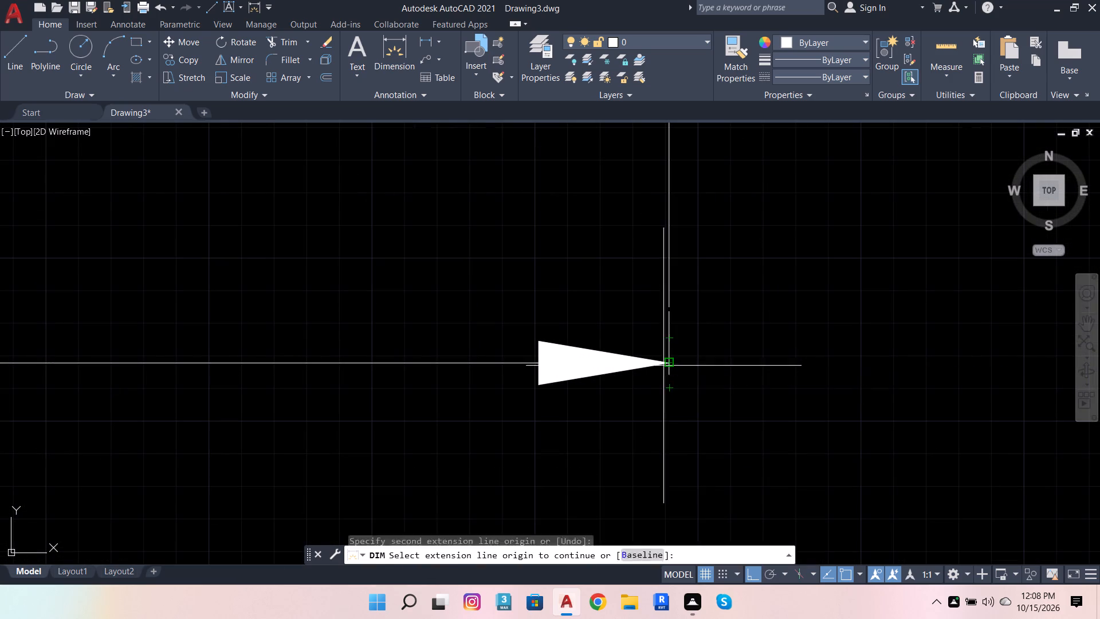
click(667, 359)
scroll(537, 375, down, 3)
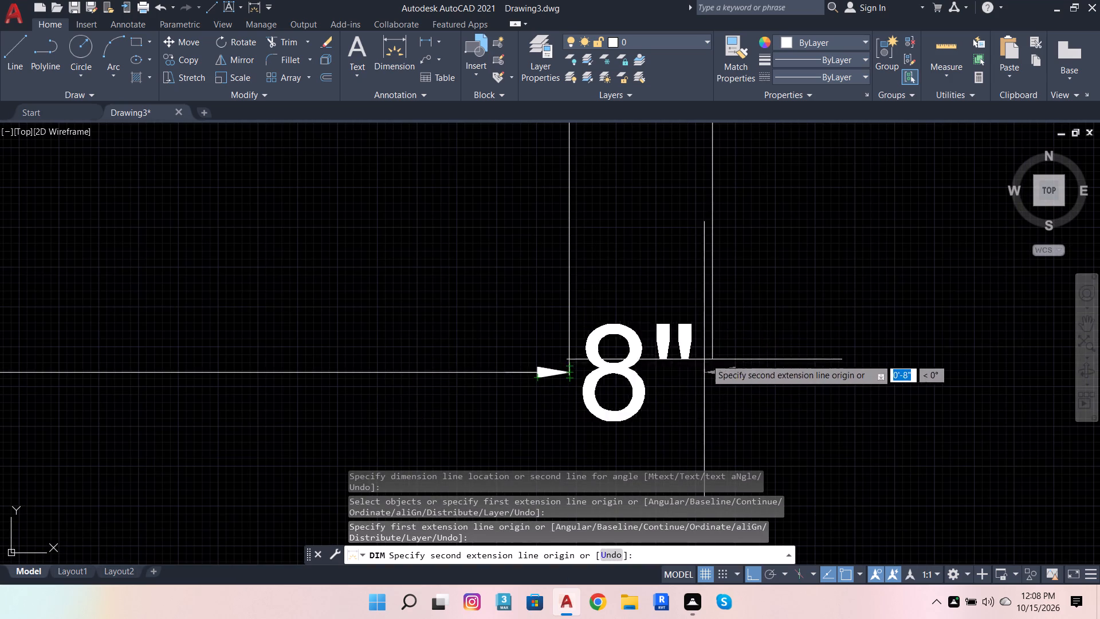
scroll(724, 355, up, 2)
click(695, 360)
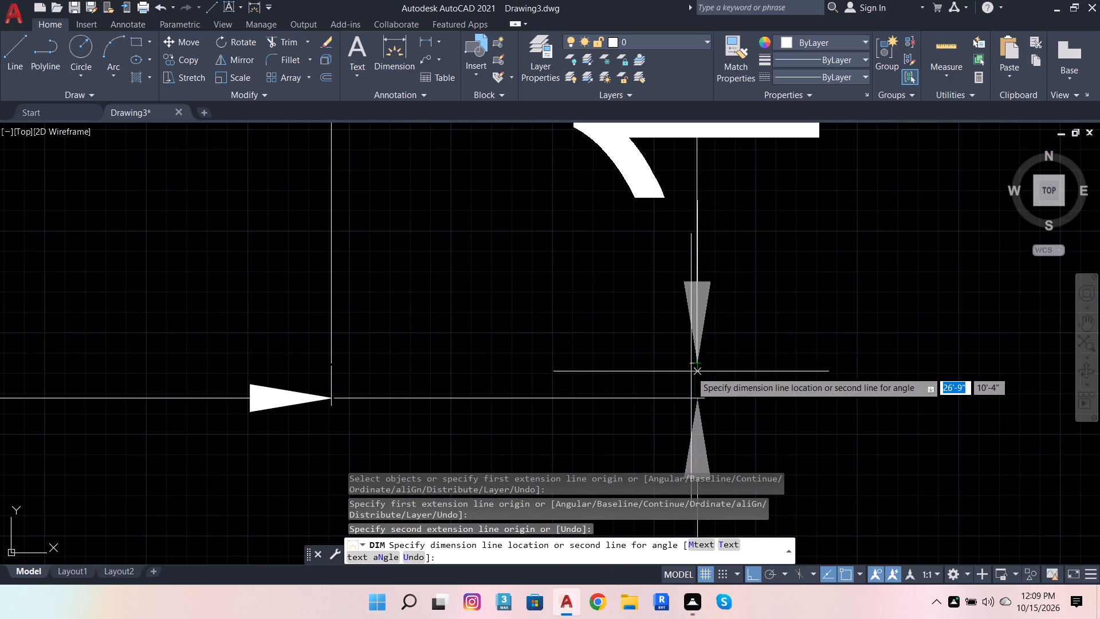
scroll(641, 371, down, 1)
click(641, 371)
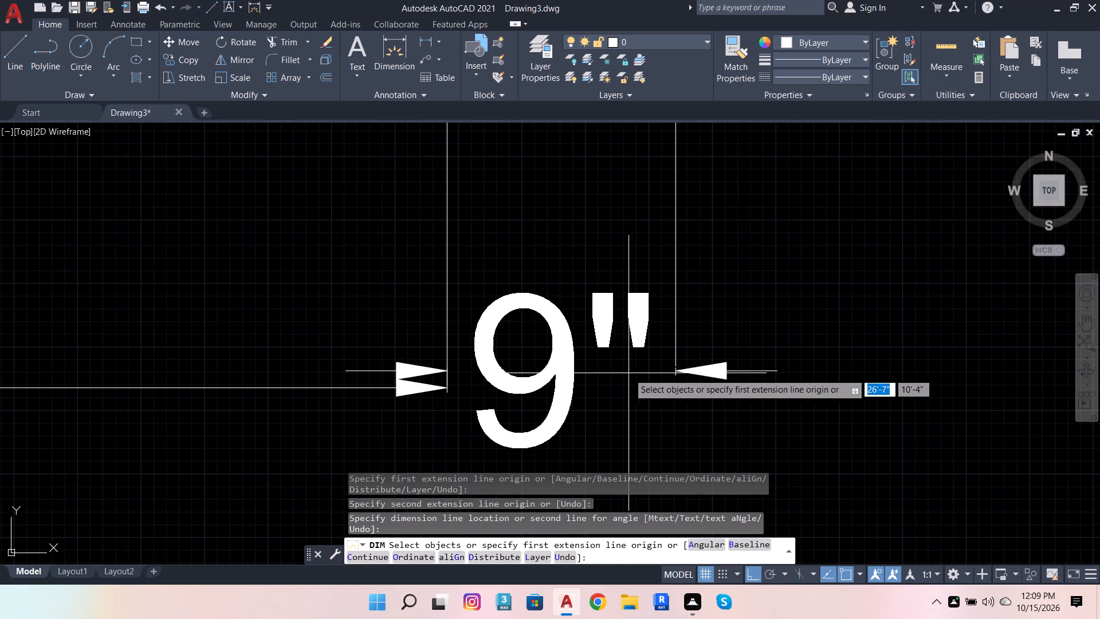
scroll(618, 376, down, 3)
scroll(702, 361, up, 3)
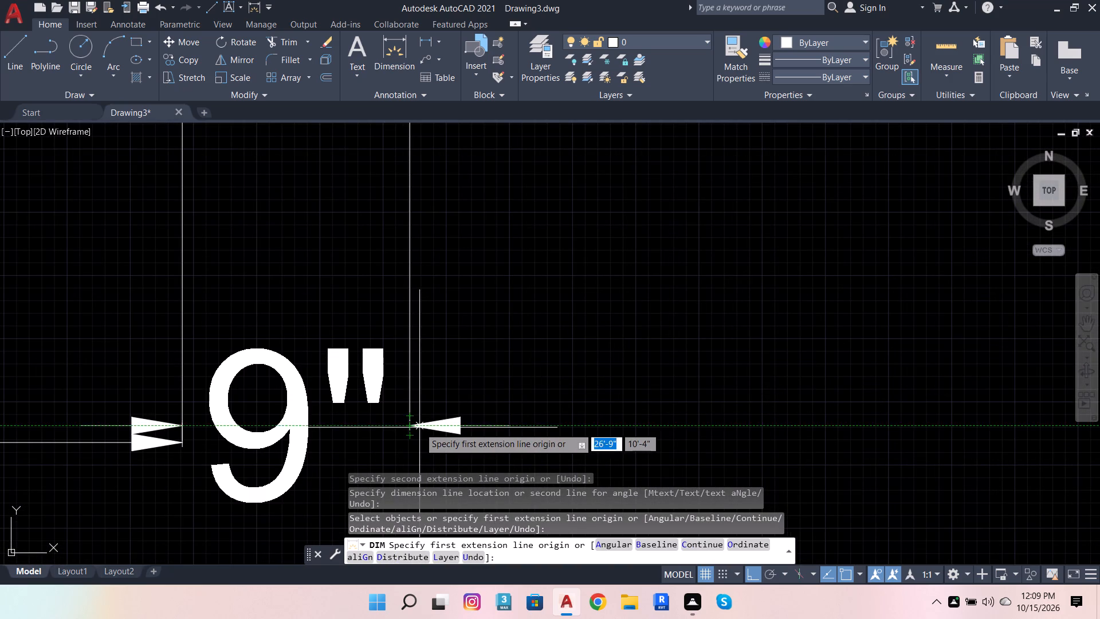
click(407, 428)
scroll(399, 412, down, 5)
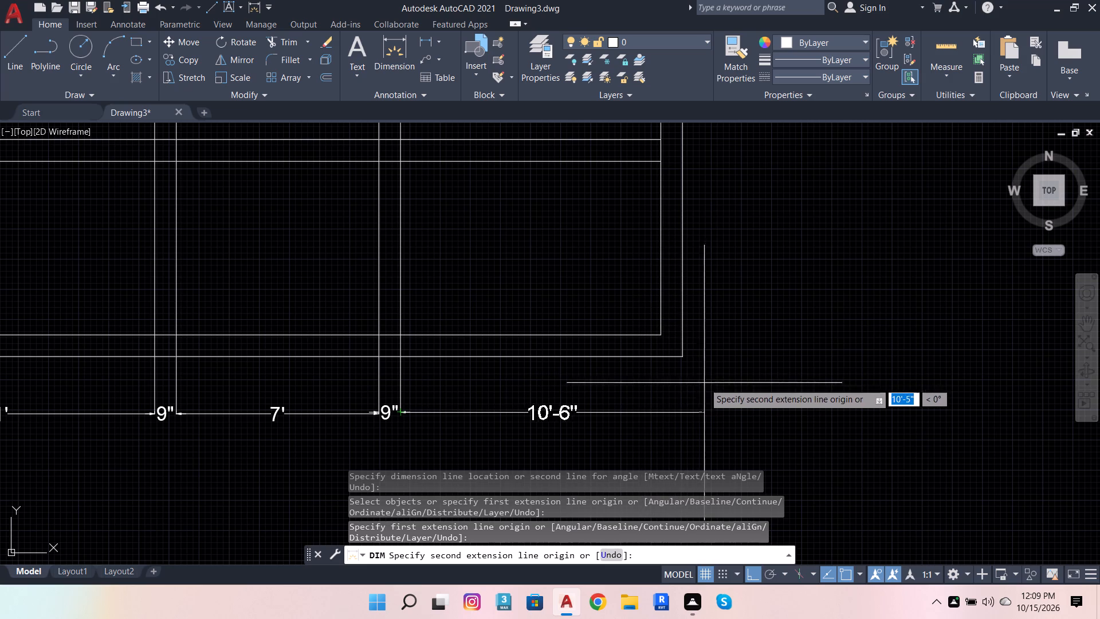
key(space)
Trim the overlapping lines where the stairs' east wall meets the horizontal wall north of the stairs.
scroll(603, 396, down, 3)
scroll(520, 364, up, 2)
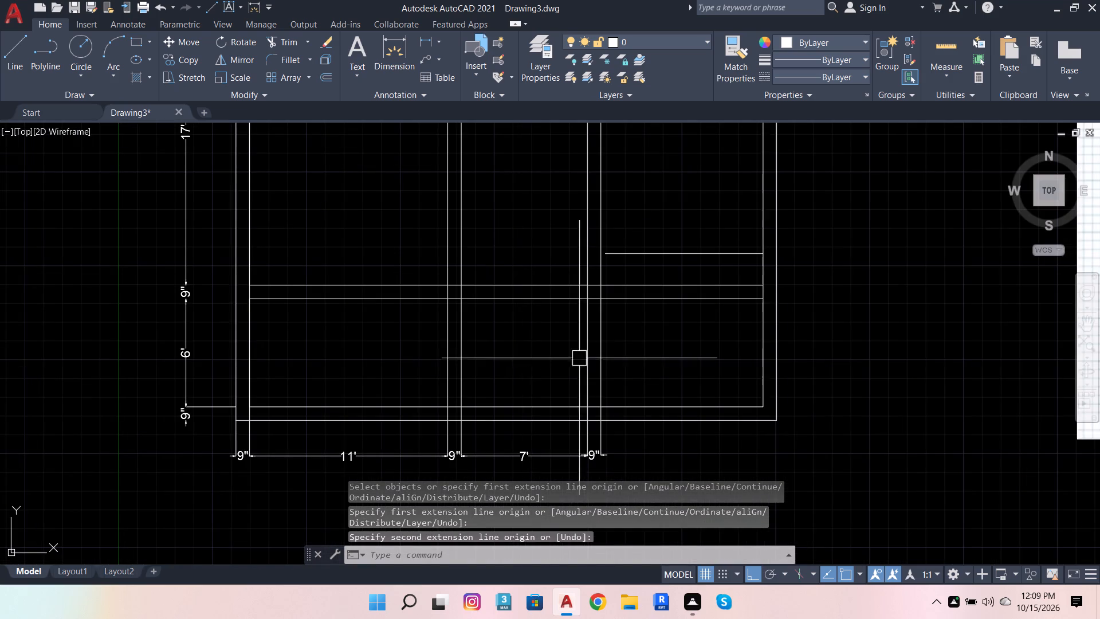
scroll(628, 368, down, 1)
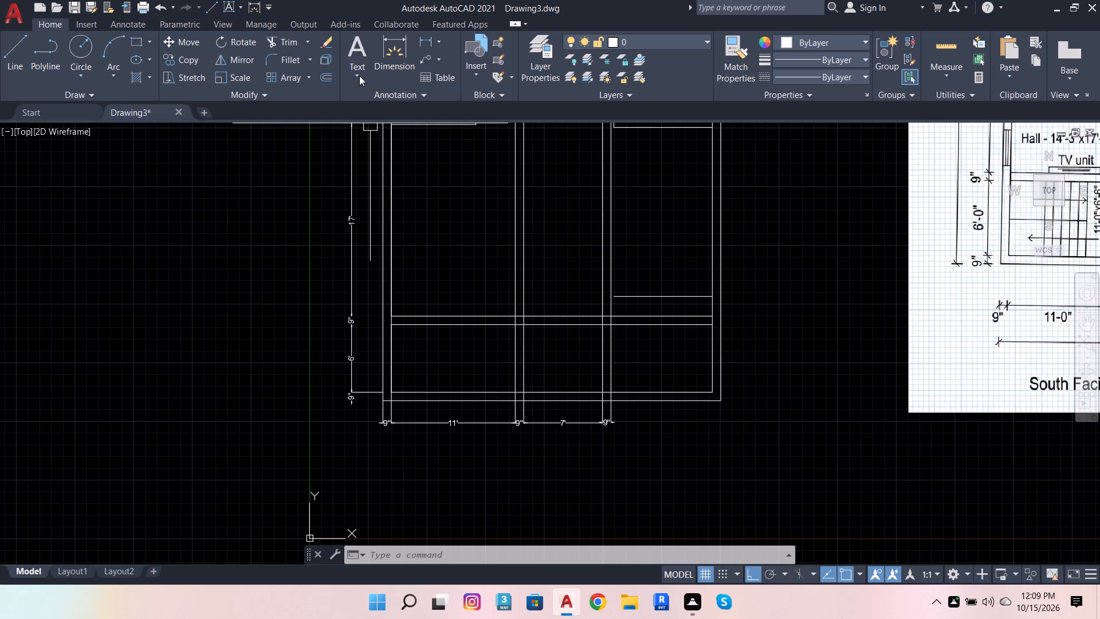
scroll(478, 378, up, 2)
scroll(517, 372, down, 1)
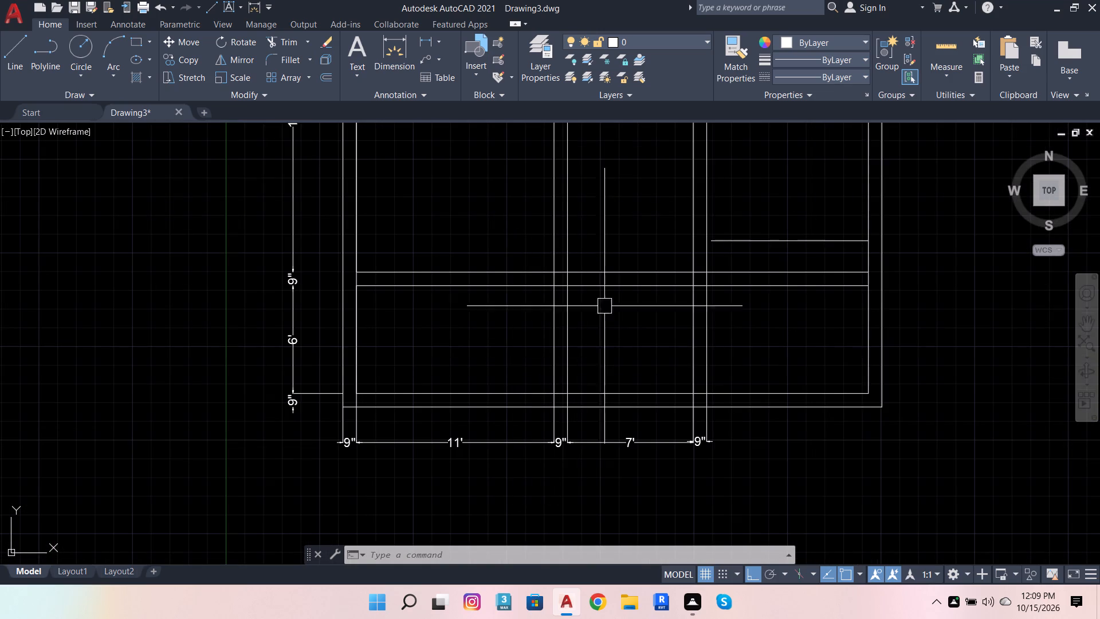
scroll(529, 260, down, 1)
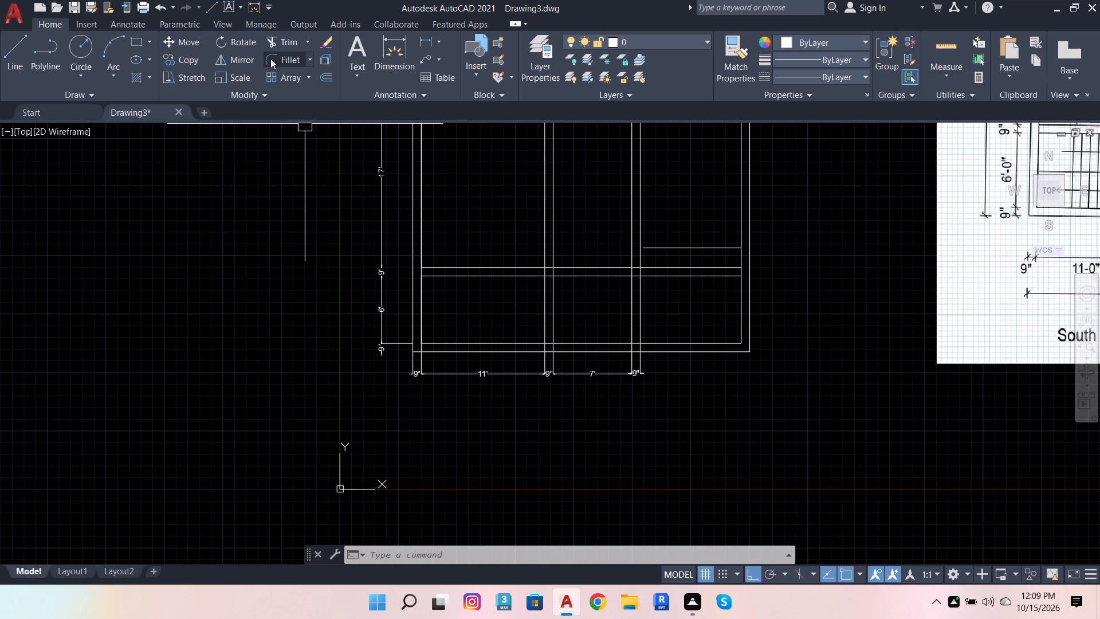
click(268, 34)
scroll(539, 256, up, 4)
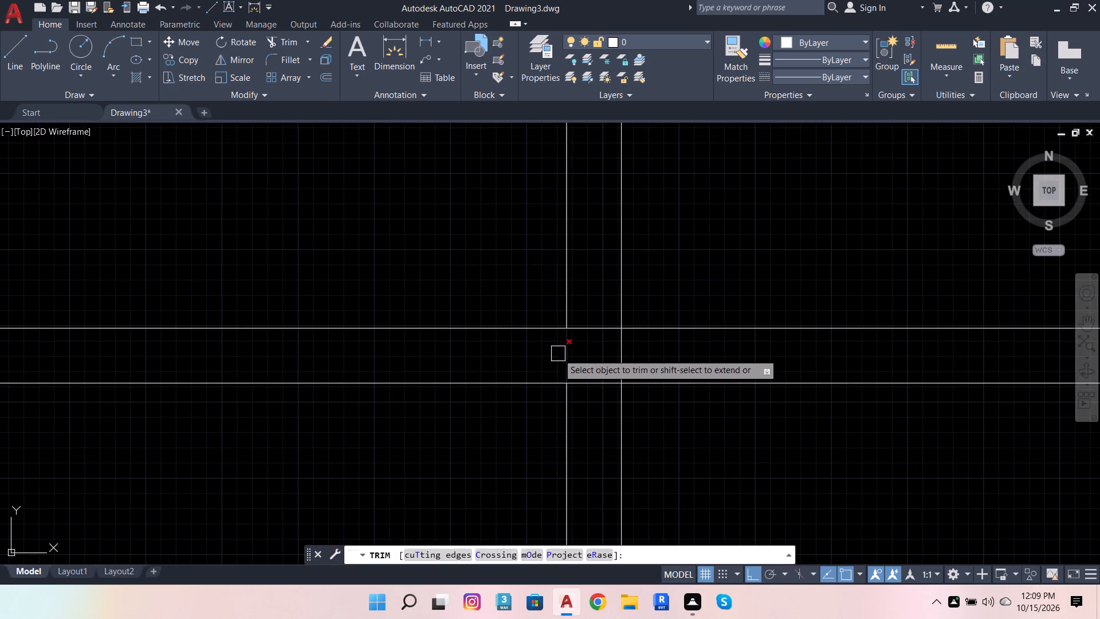
drag(557, 354, 631, 362)
scroll(563, 369, down, 4)
scroll(657, 374, up, 2)
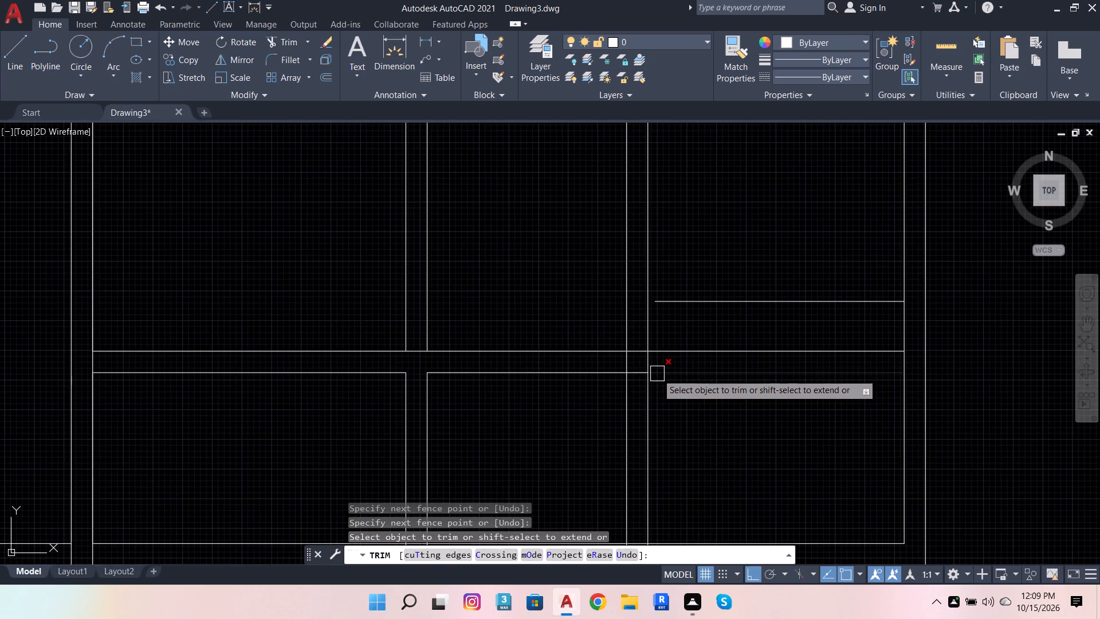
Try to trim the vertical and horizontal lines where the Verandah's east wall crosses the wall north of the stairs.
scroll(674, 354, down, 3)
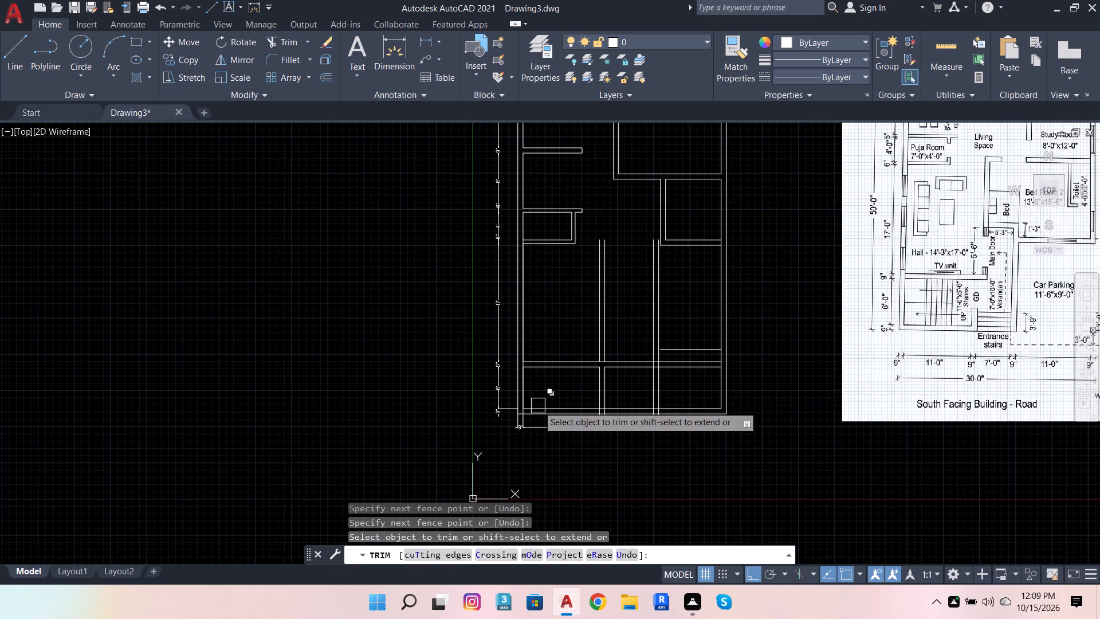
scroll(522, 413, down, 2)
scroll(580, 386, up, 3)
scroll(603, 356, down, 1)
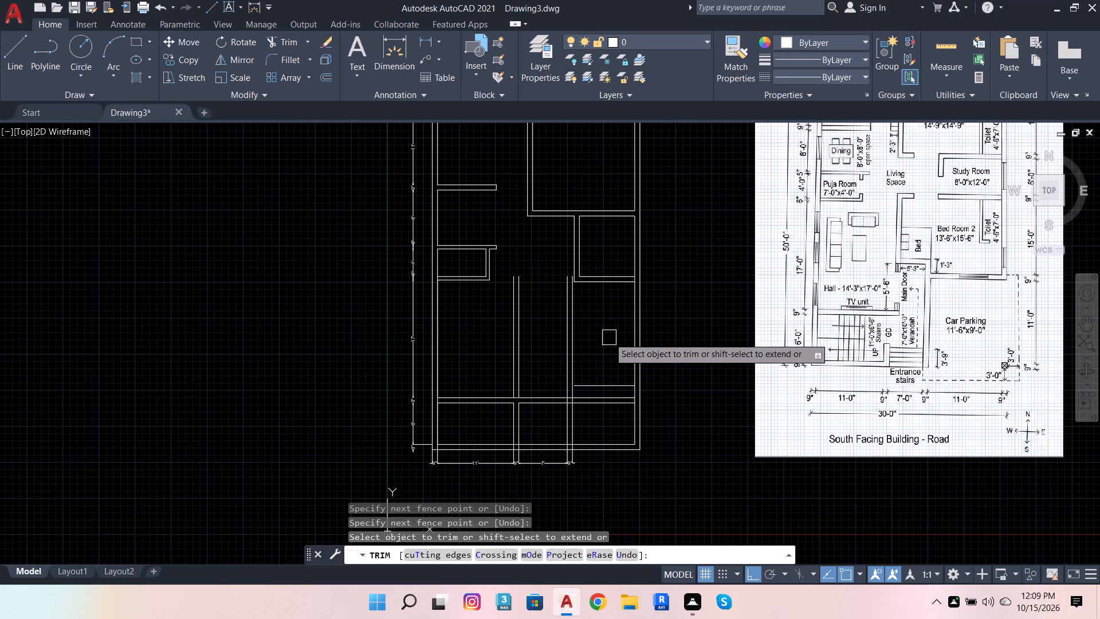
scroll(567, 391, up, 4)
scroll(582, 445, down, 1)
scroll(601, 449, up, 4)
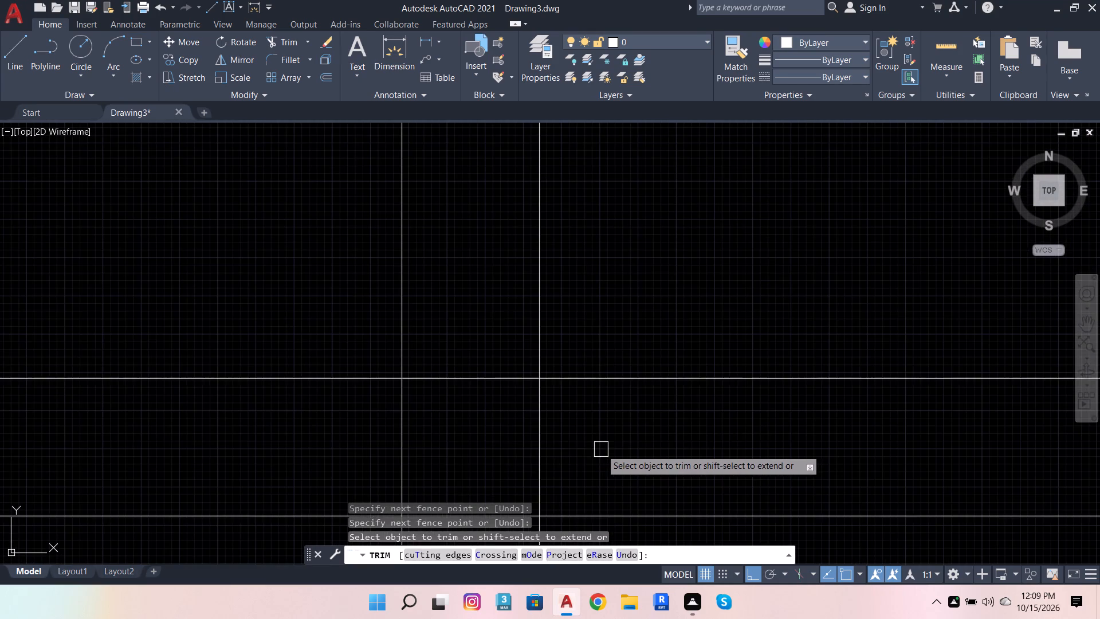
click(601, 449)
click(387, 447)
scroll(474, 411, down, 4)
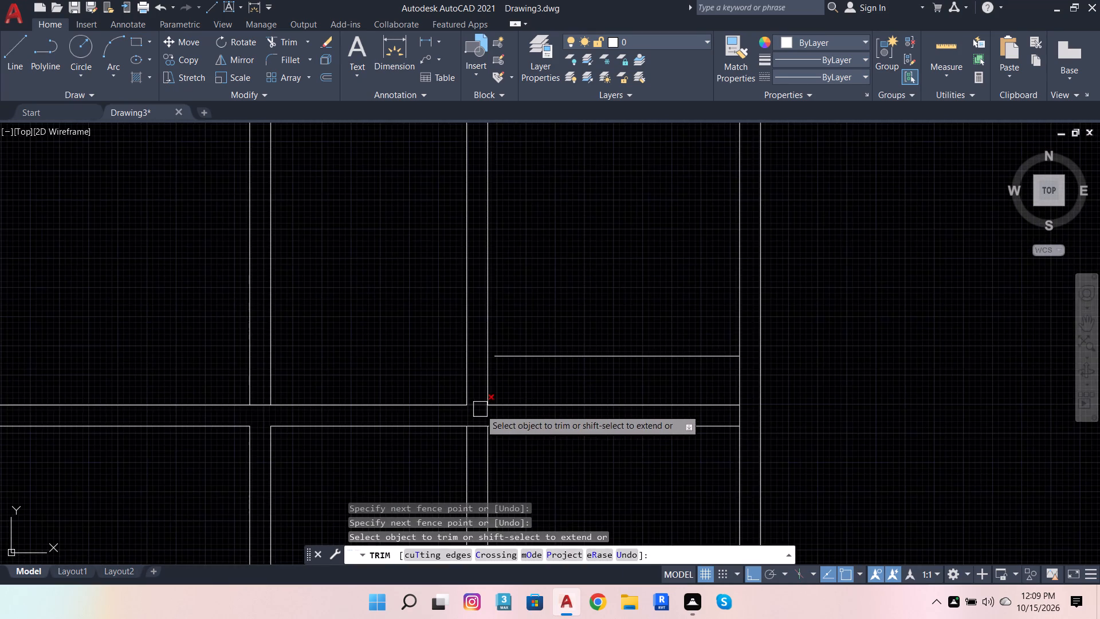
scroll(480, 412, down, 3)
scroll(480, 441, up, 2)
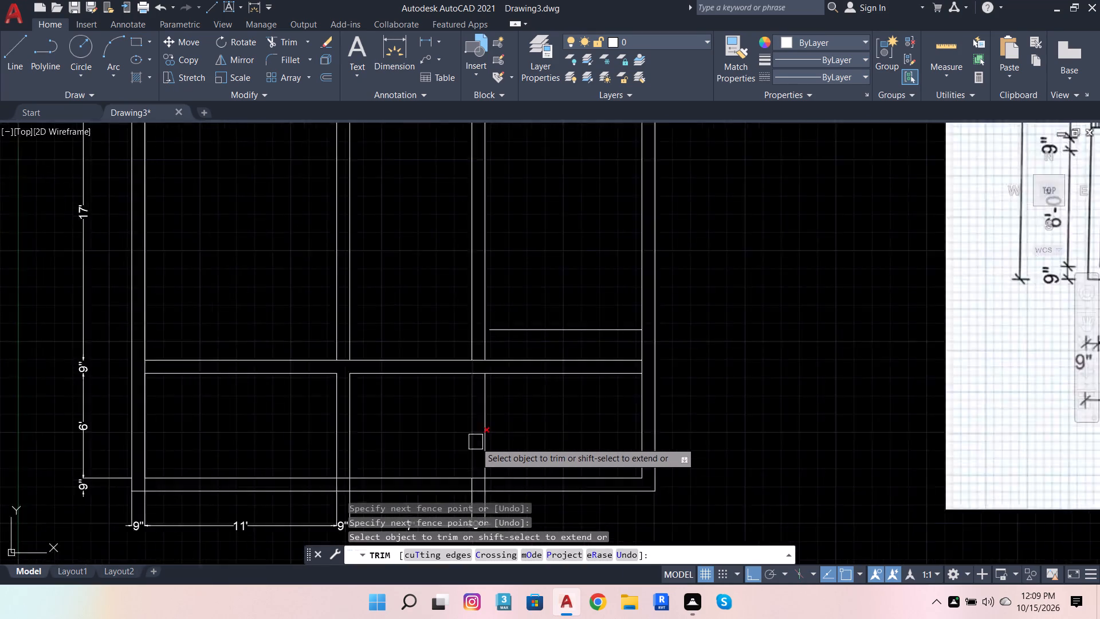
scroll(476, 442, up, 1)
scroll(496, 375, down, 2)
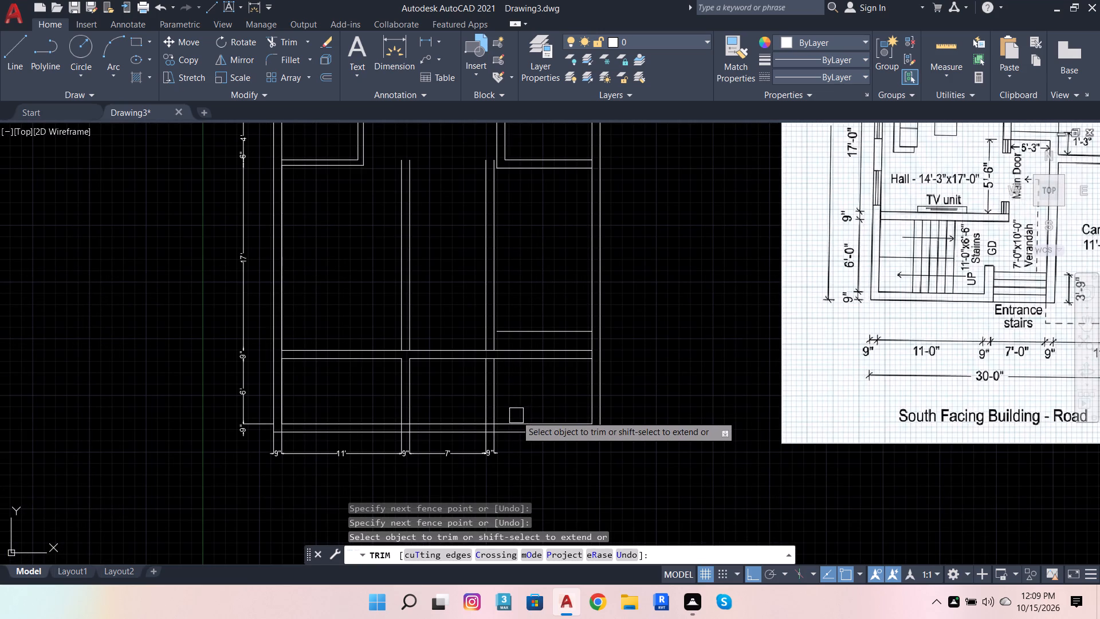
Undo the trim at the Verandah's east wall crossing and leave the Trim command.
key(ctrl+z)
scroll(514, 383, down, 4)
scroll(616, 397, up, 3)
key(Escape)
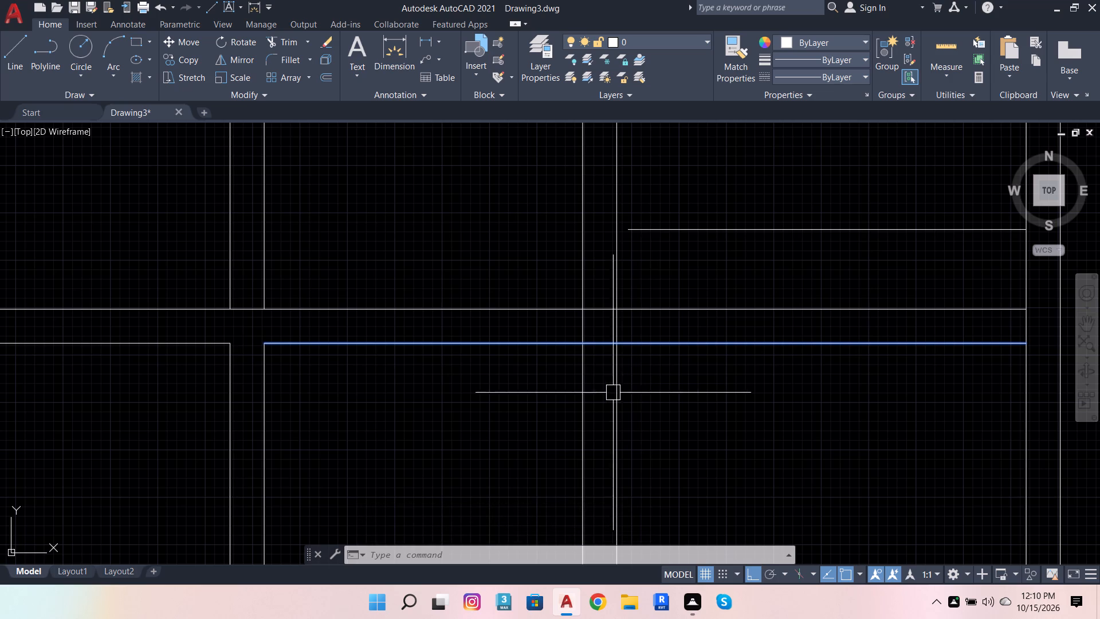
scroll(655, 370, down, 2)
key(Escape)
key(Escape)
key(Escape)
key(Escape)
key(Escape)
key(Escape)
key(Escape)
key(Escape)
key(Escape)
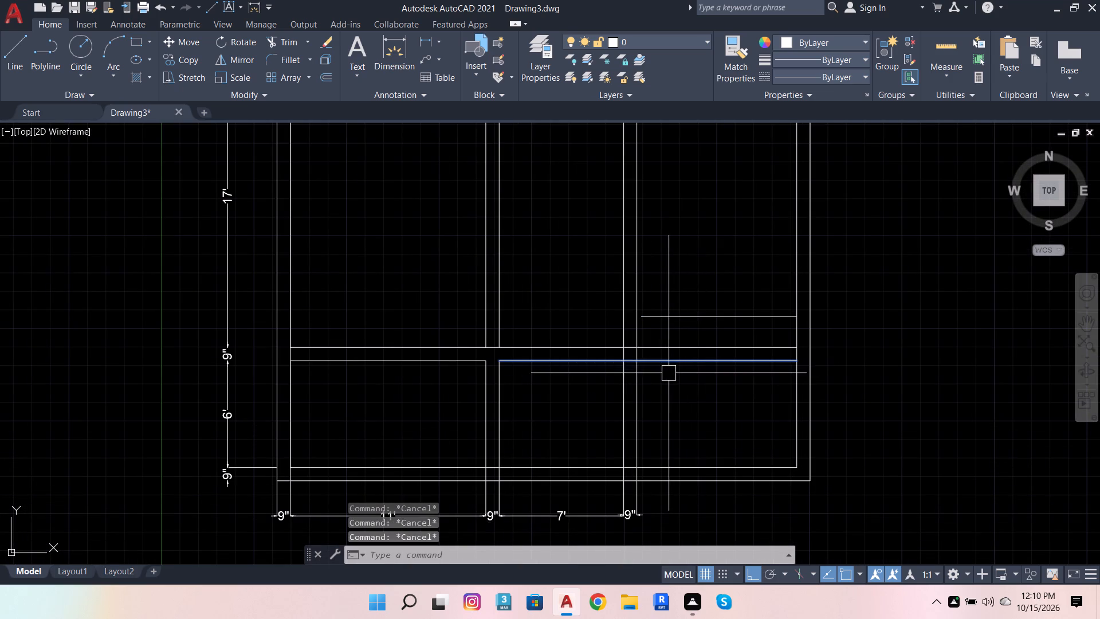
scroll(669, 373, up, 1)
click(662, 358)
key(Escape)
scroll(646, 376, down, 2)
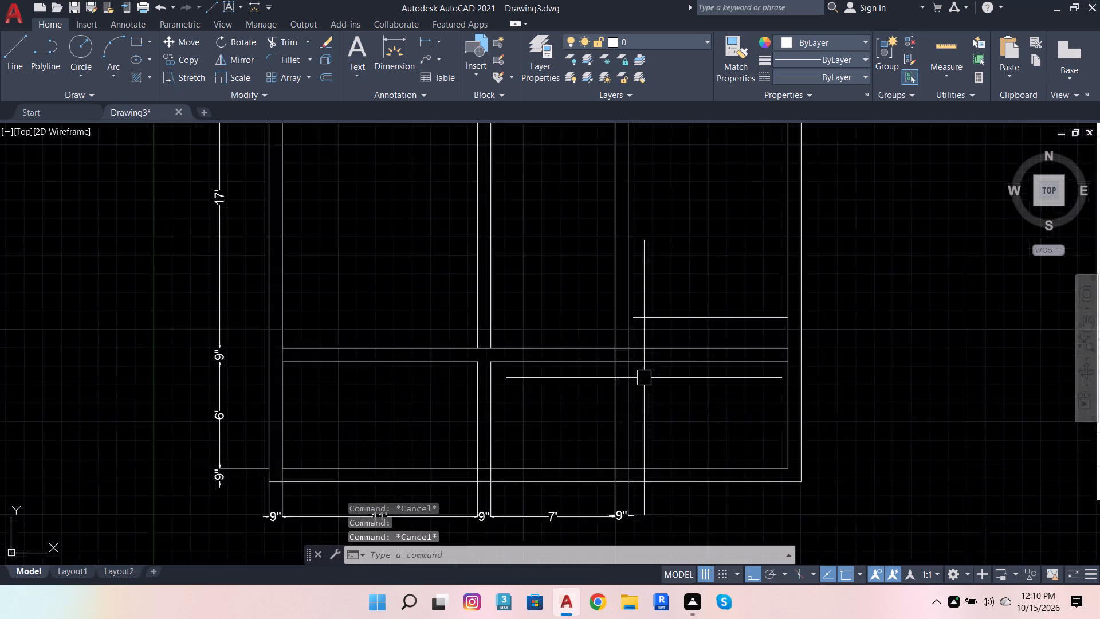
Offset the horizontal Car Parking line, just north of the long horizontal wall, by 9" toward the south.
scroll(644, 378, down, 1)
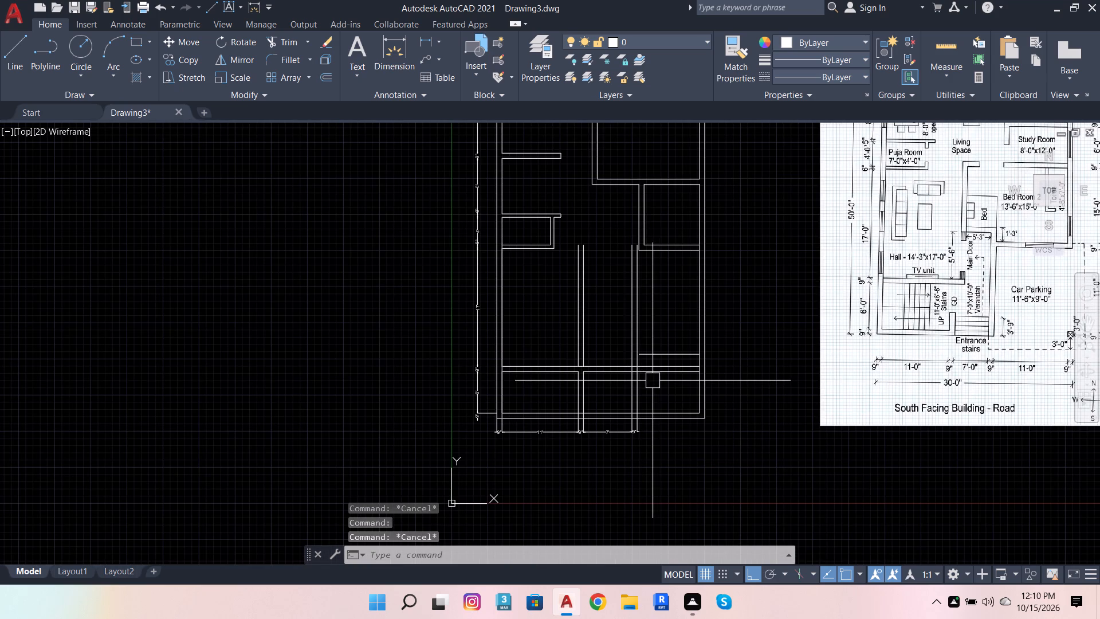
scroll(616, 402, down, 2)
scroll(646, 387, up, 3)
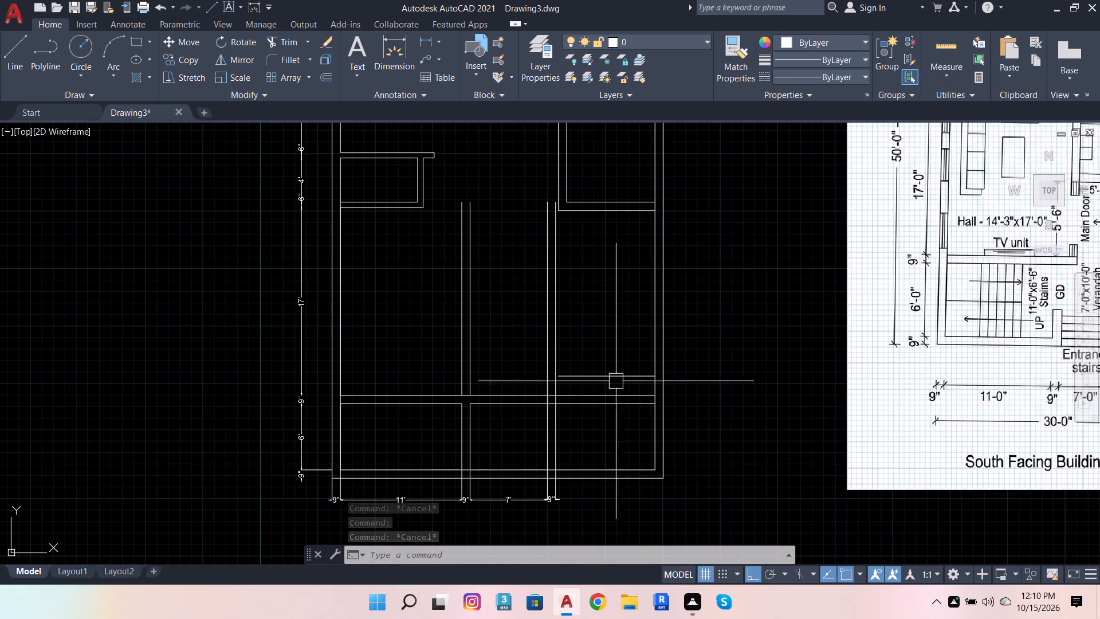
click(616, 378)
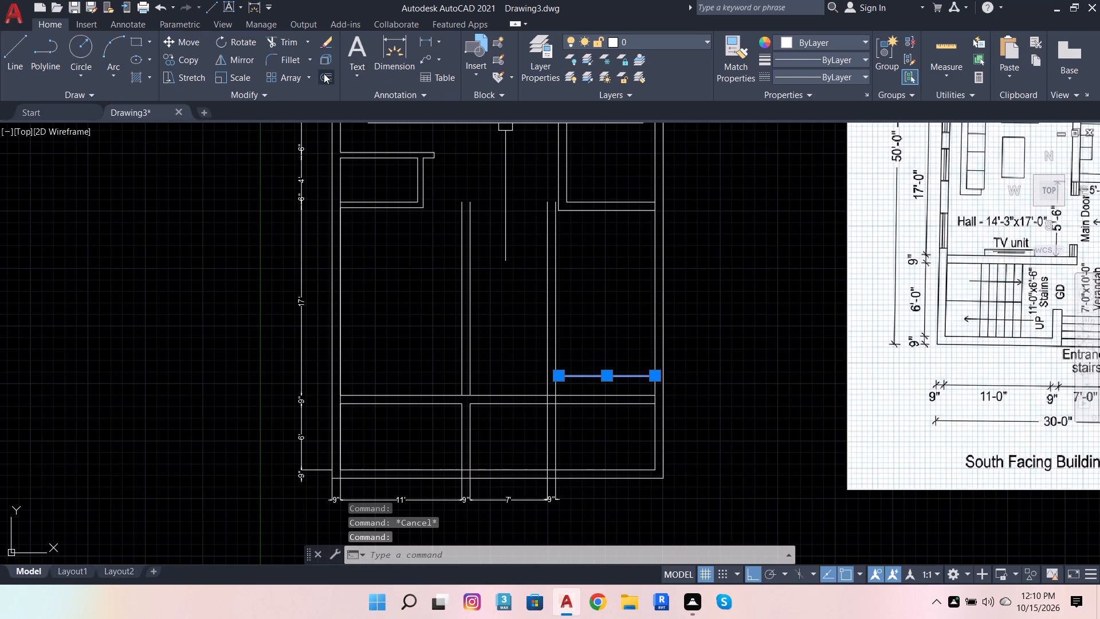
click(324, 73)
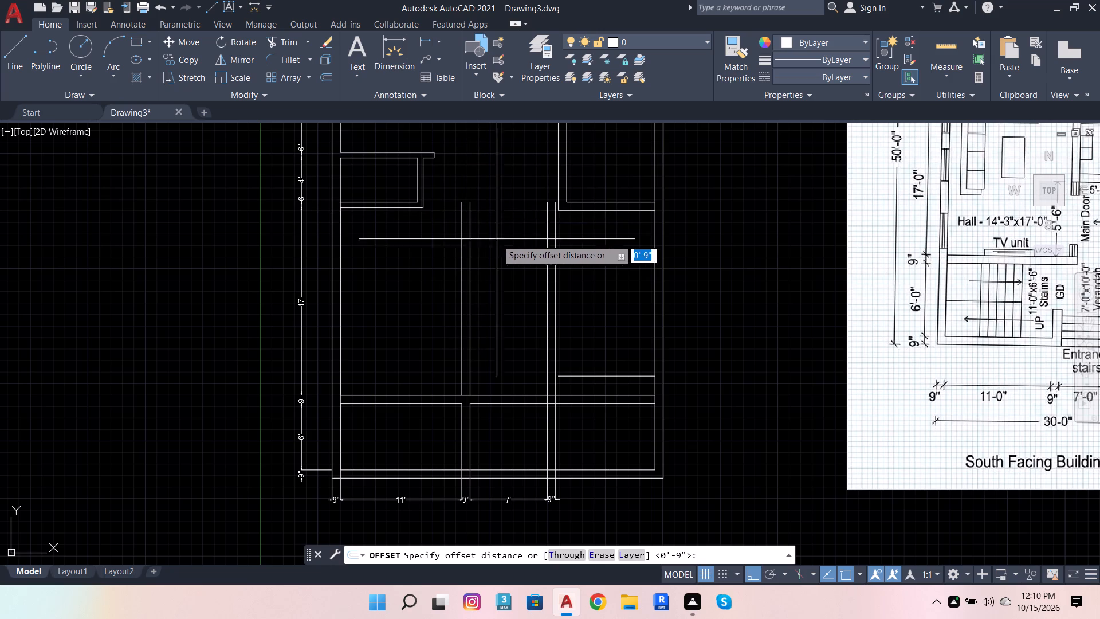
scroll(578, 368, up, 2)
click(549, 390)
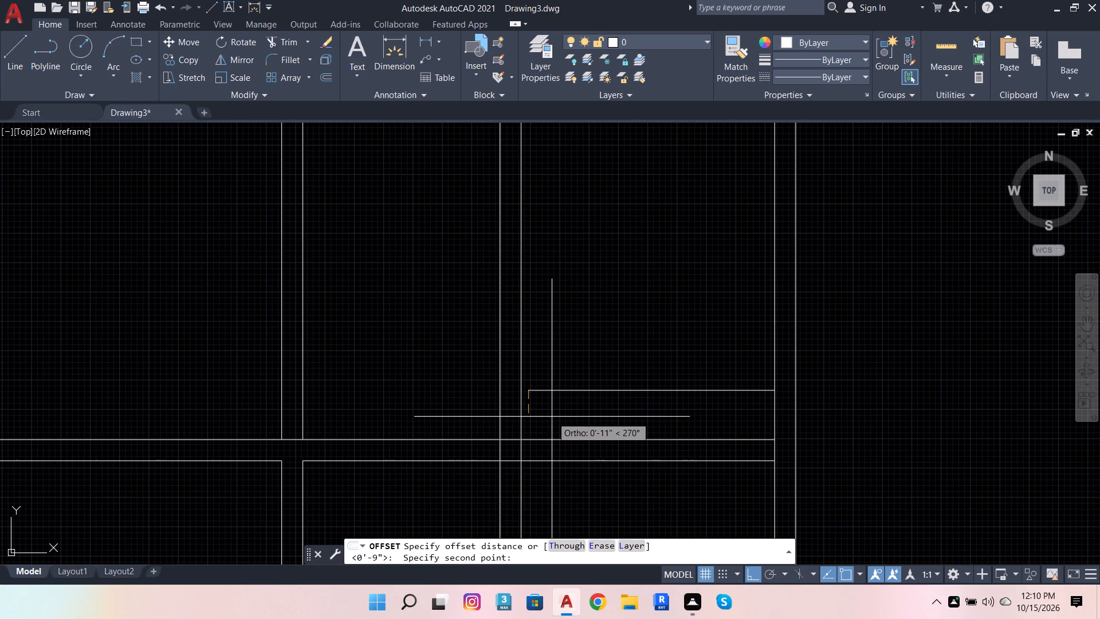
key(9)
key(Return)
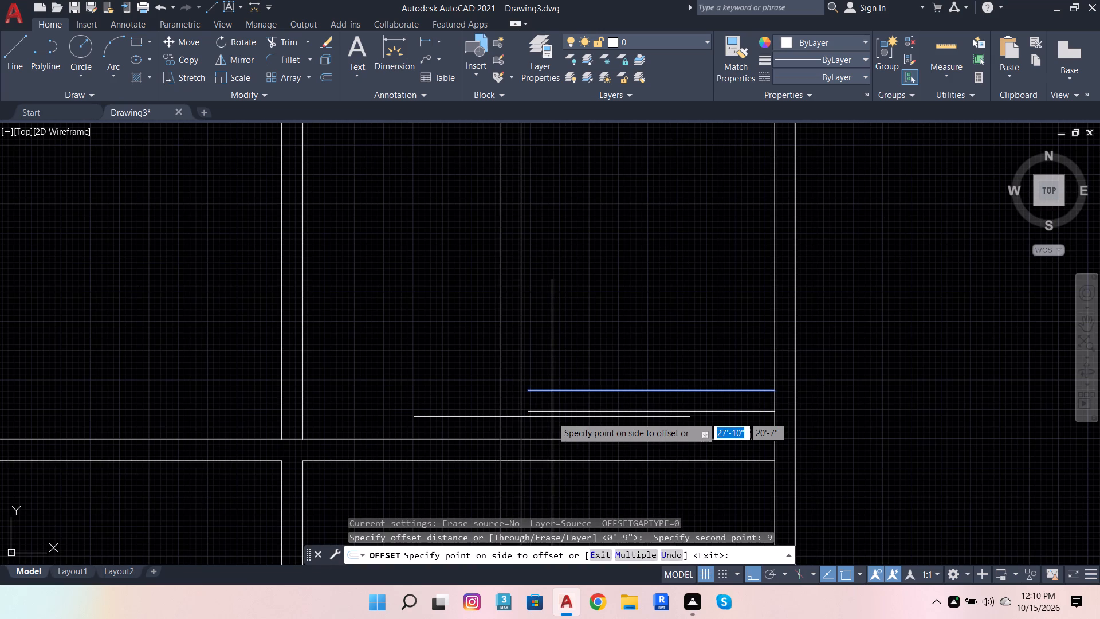
click(552, 417)
key(Escape)
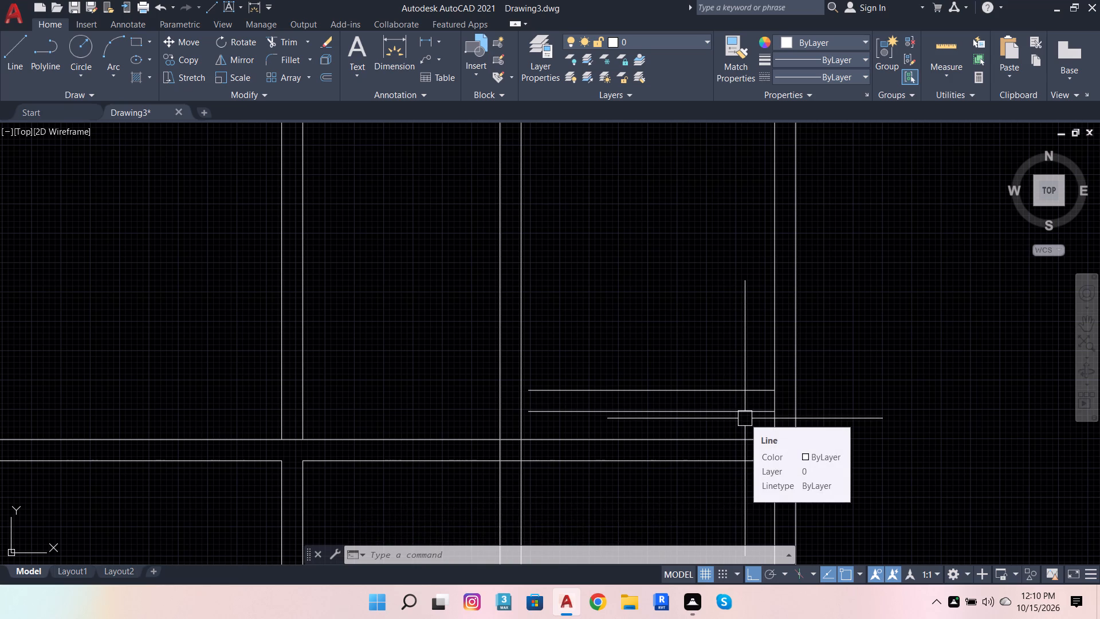
key(Escape)
key(Escape)
key(Escape)
key(Escape)
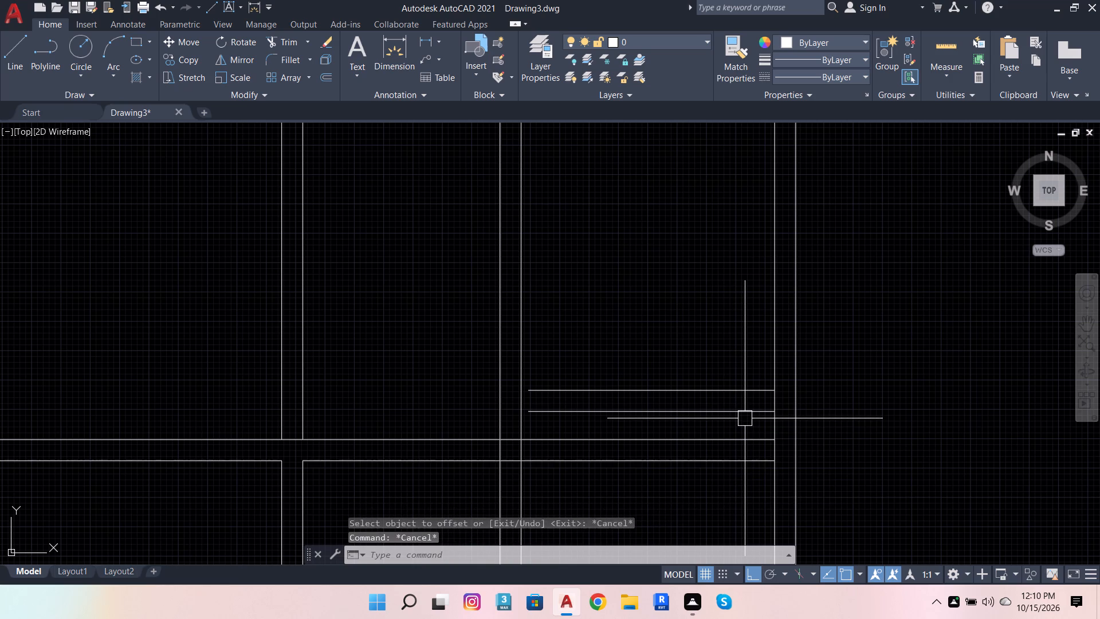
Draw a short horizontal line eastward from the east end of the upper Car Parking line, crossing the outer east wall.
scroll(669, 399, down, 2)
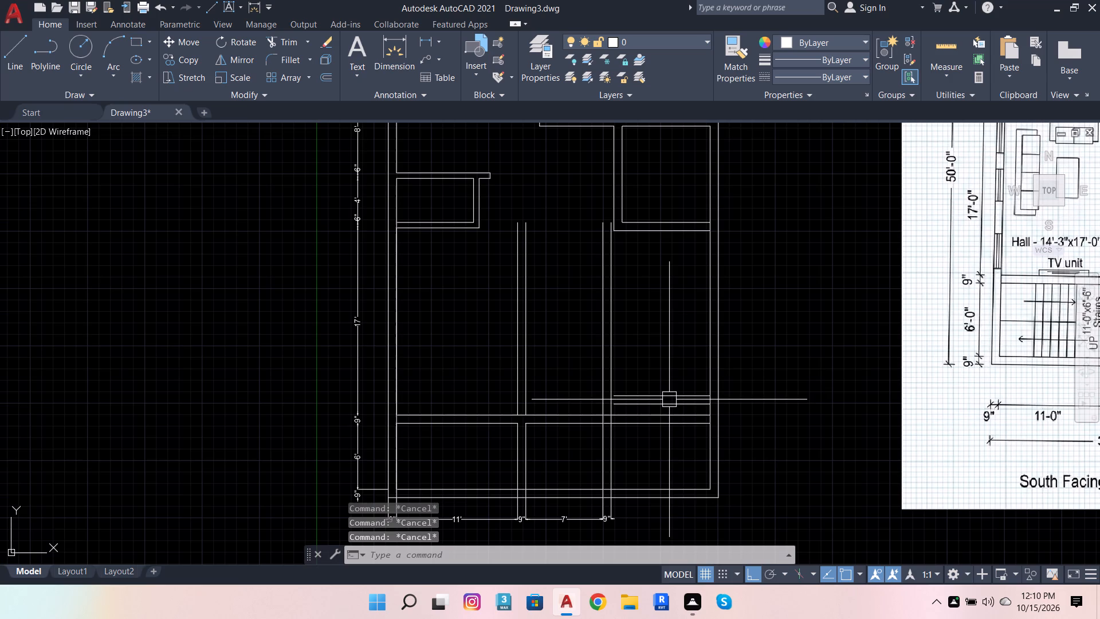
scroll(669, 399, down, 1)
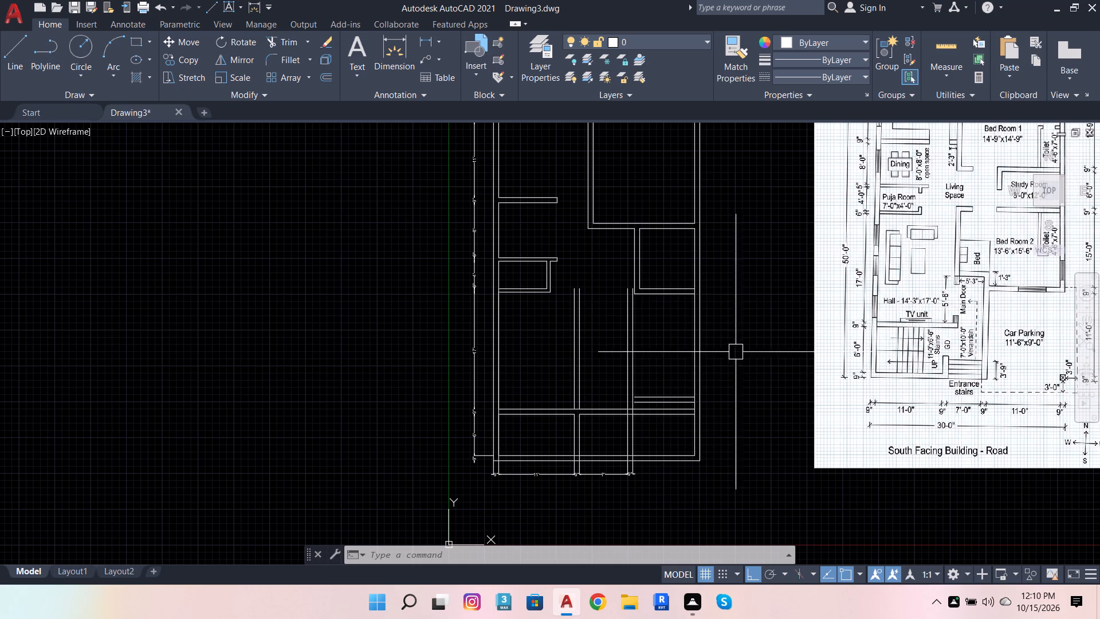
scroll(643, 299, up, 2)
scroll(662, 297, down, 2)
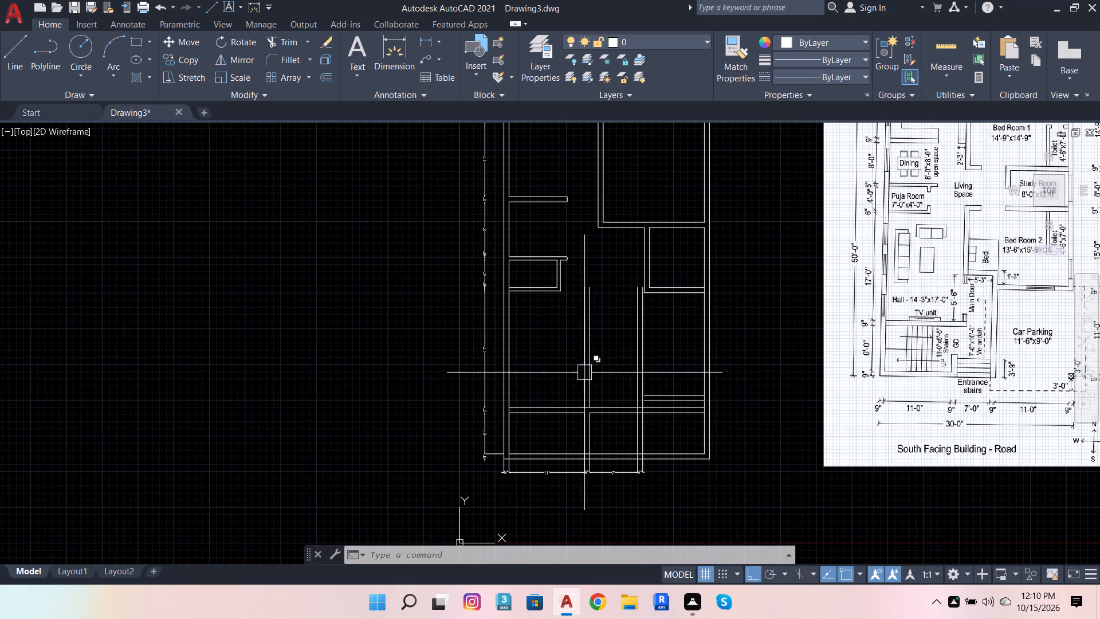
scroll(410, 344, down, 1)
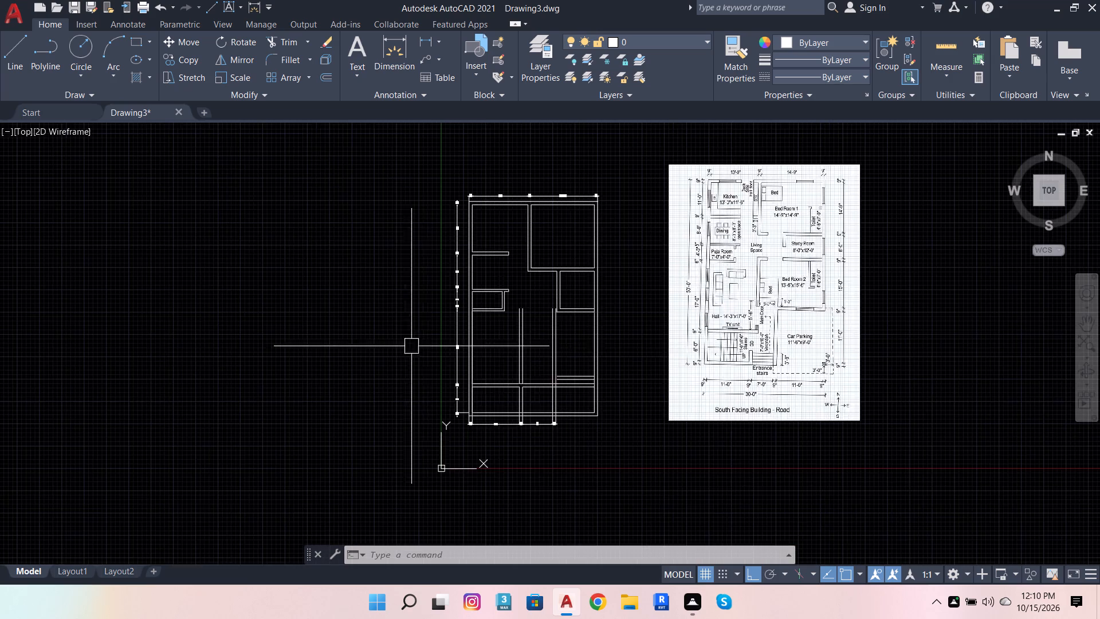
scroll(543, 361, up, 1)
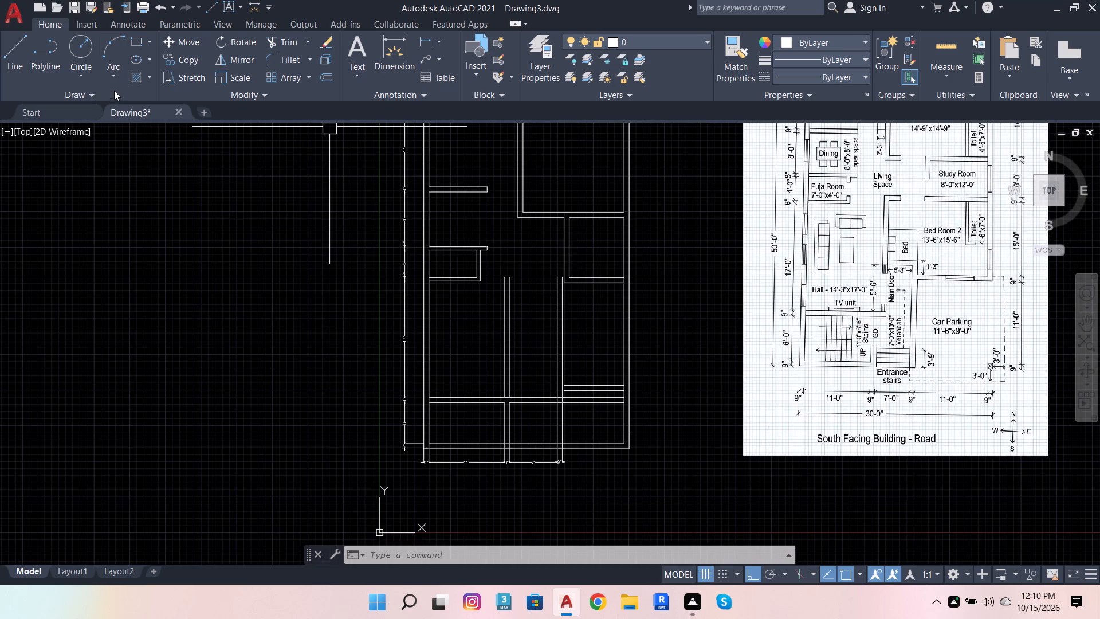
click(6, 43)
scroll(650, 355, up, 2)
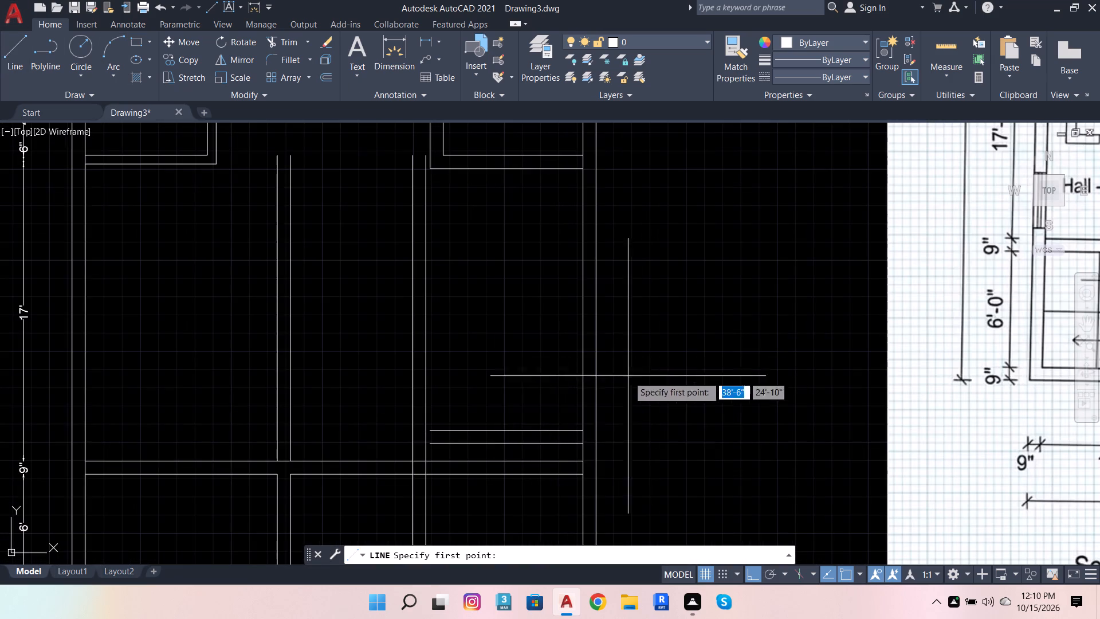
click(580, 429)
click(672, 428)
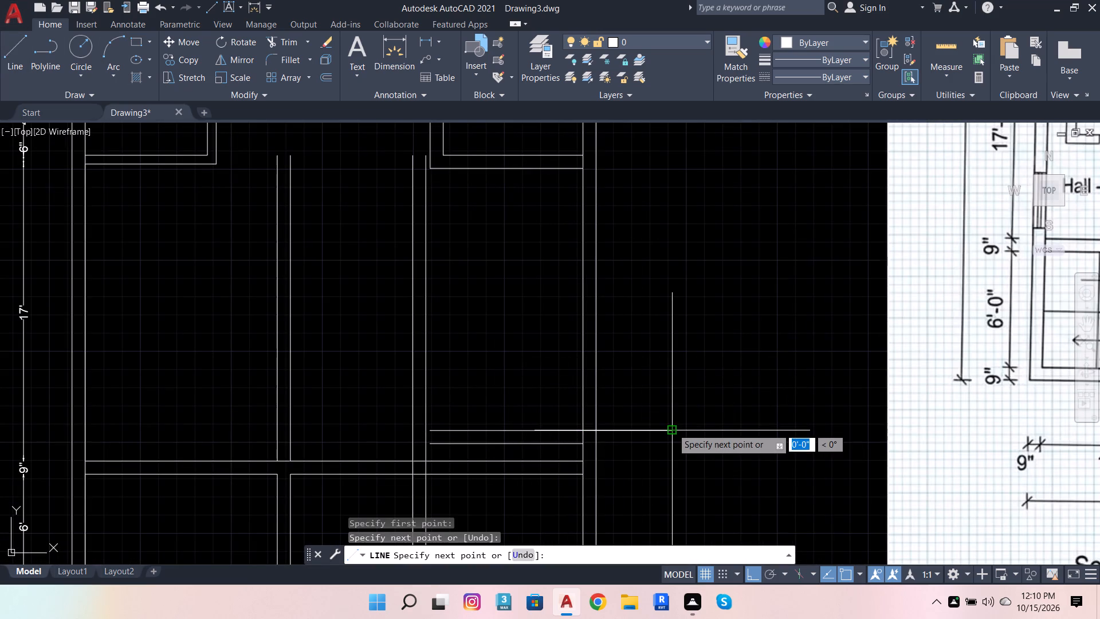
key(space)
click(657, 434)
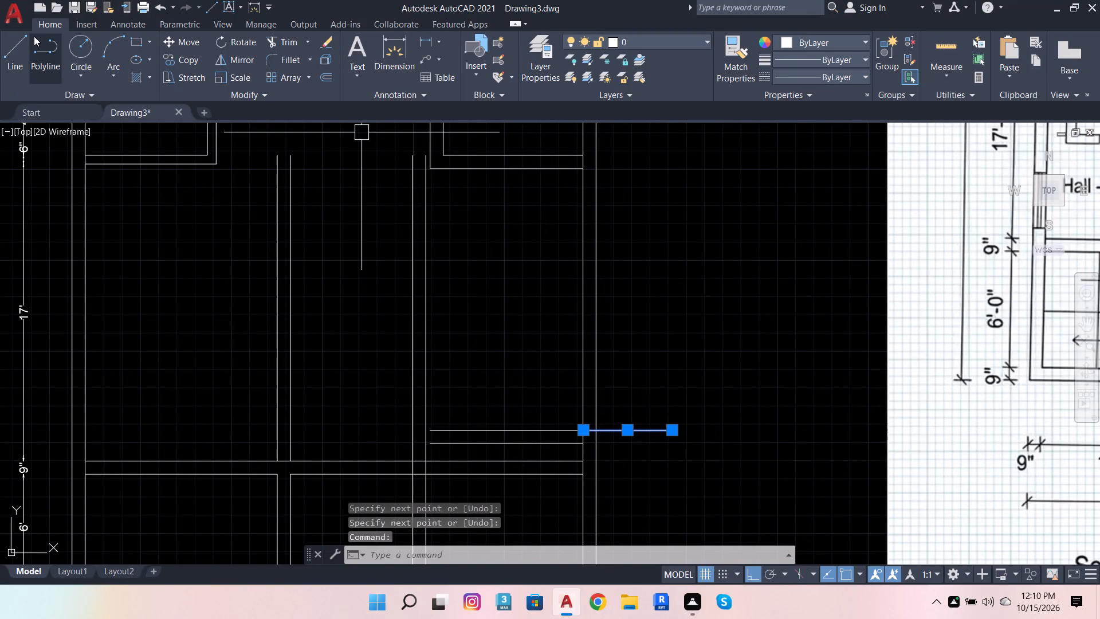
key(Escape)
Draw a 13'6" horizontal line westward from the midpoint of the short line crossing the outer east wall.
click(16, 44)
scroll(579, 437, up, 4)
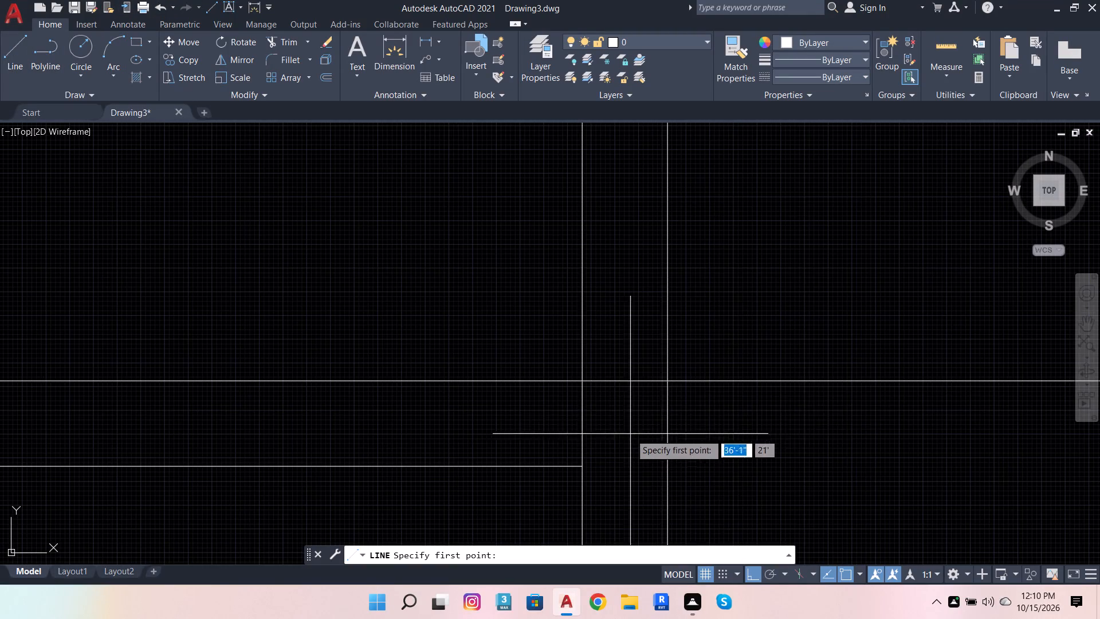
scroll(757, 381, down, 2)
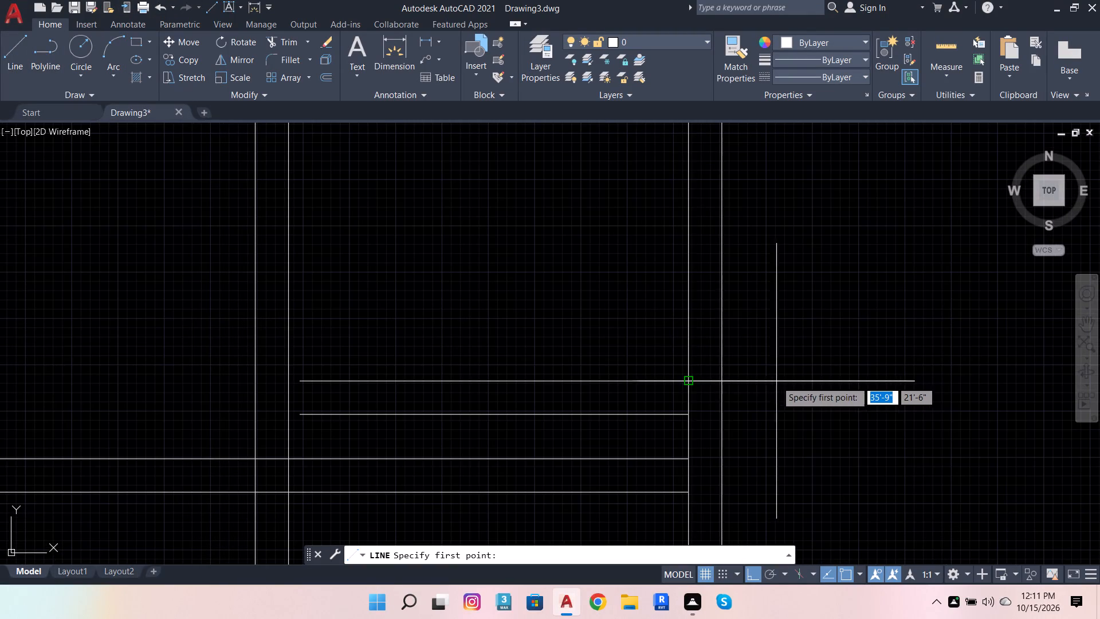
shift+right_click(796, 442)
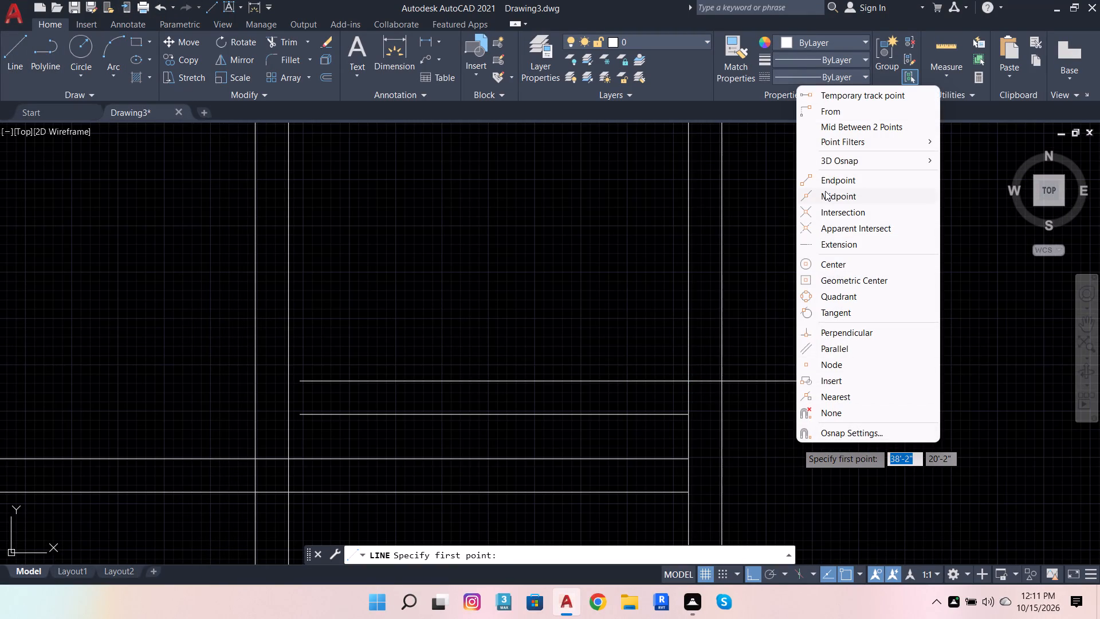
click(825, 191)
click(807, 379)
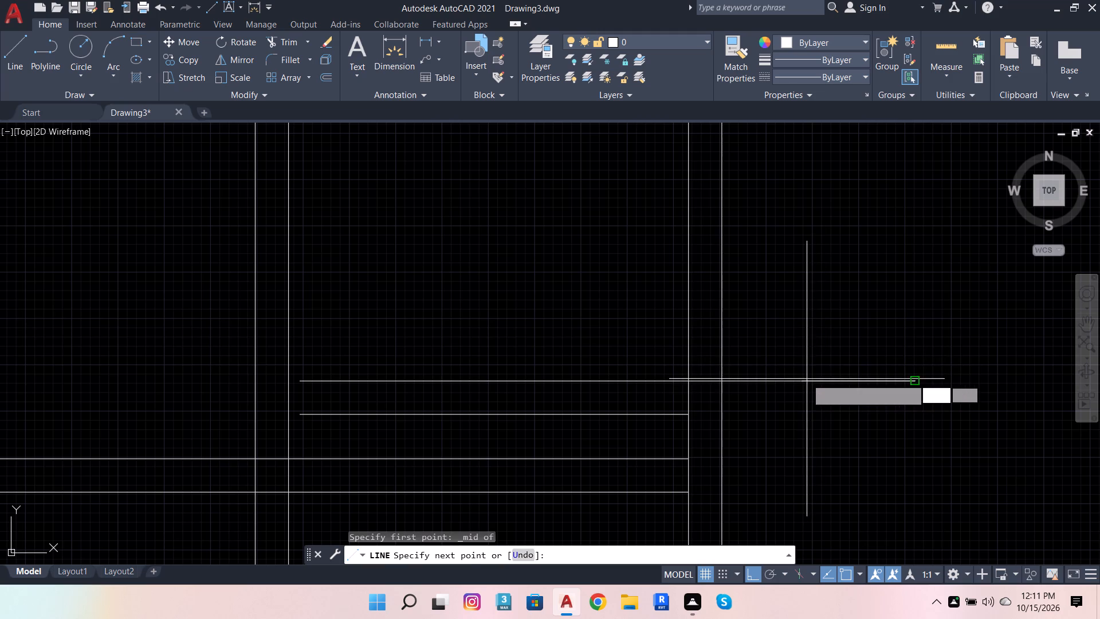
scroll(797, 386, down, 3)
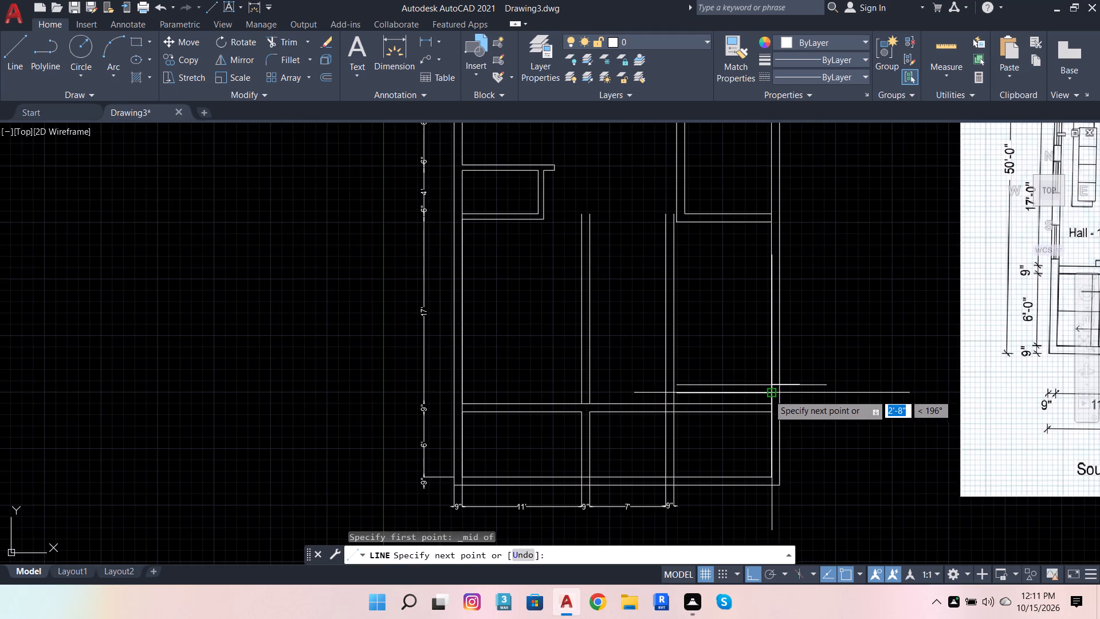
scroll(768, 394, down, 2)
scroll(675, 398, up, 3)
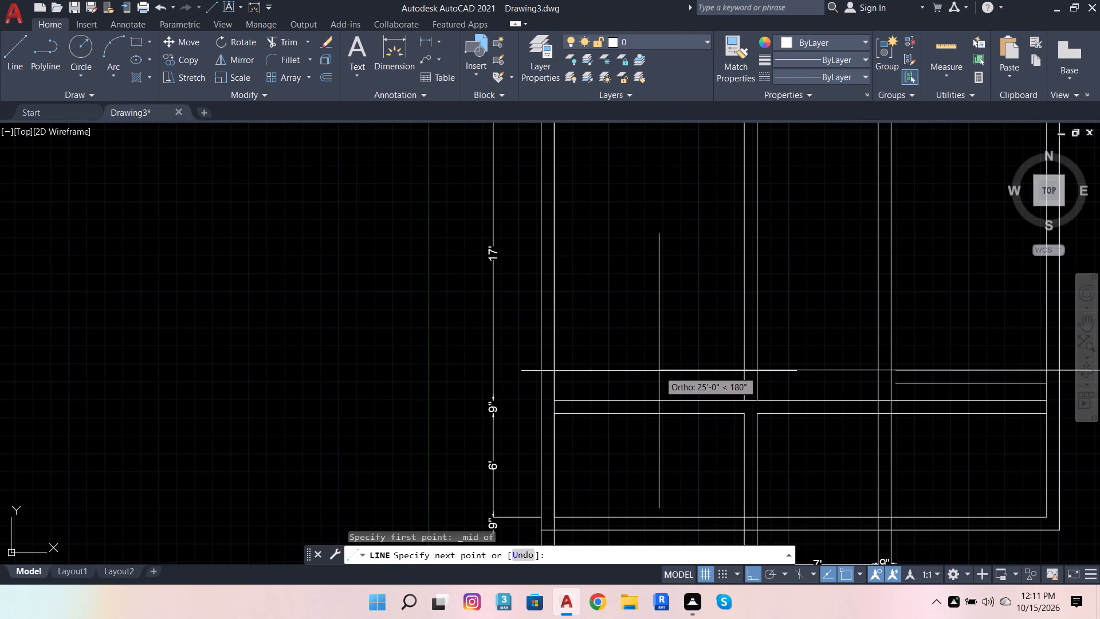
scroll(659, 371, down, 3)
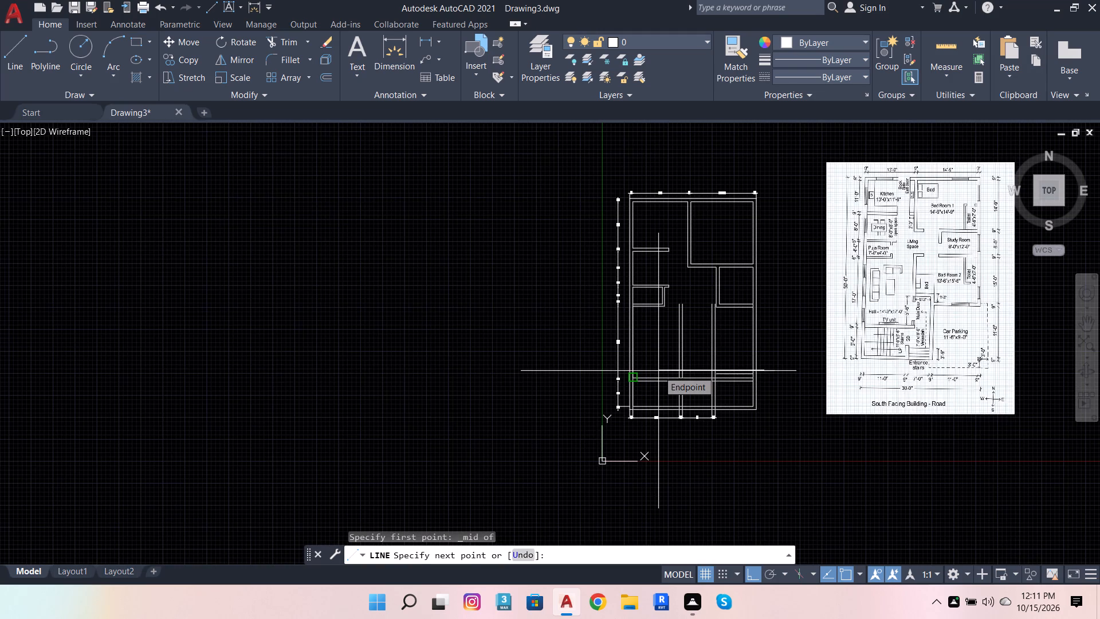
scroll(930, 250, up, 3)
scroll(852, 271, down, 3)
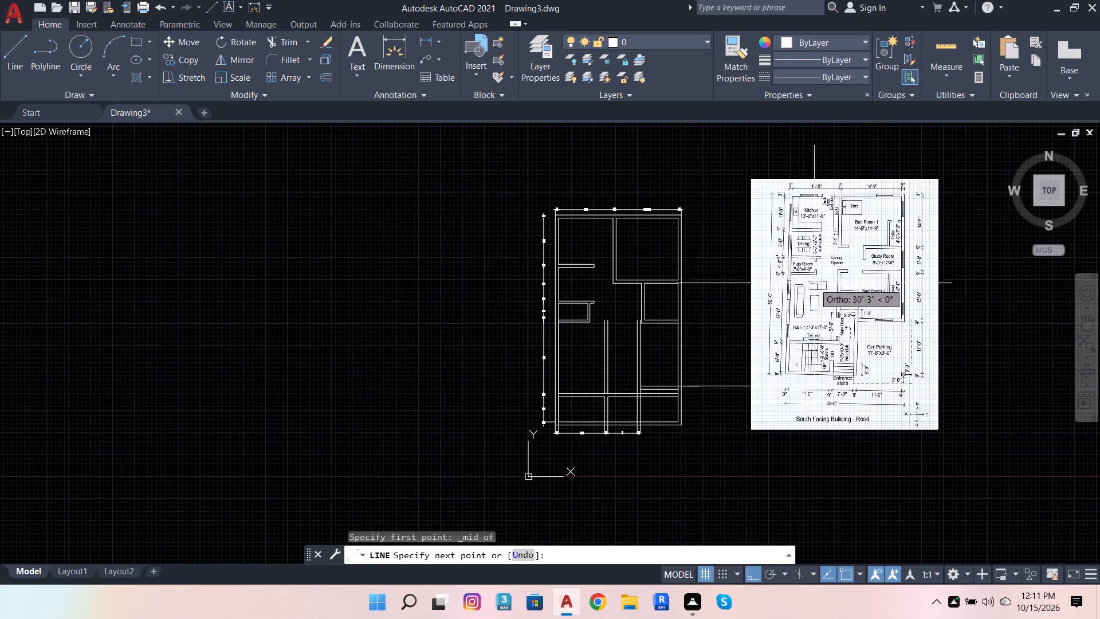
scroll(881, 317, up, 2)
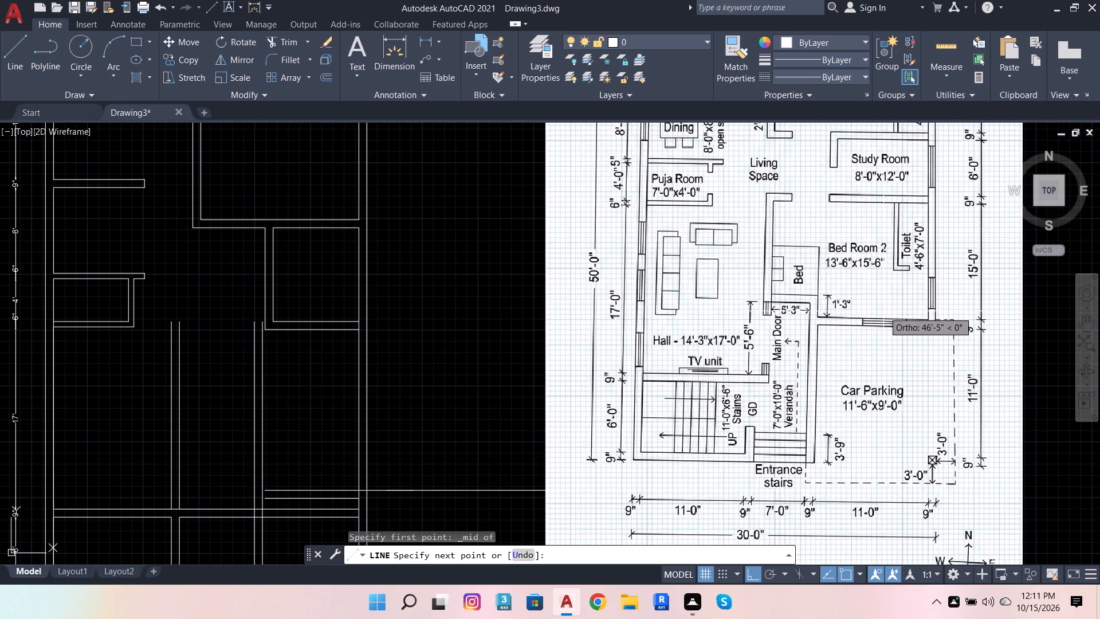
scroll(910, 296, down, 1)
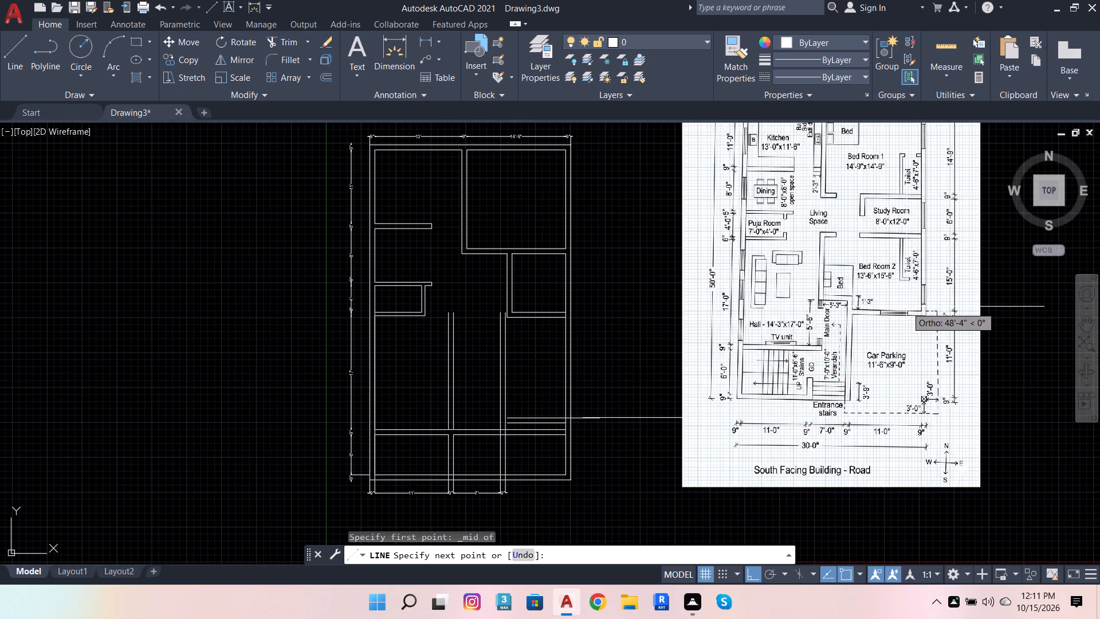
scroll(892, 327, up, 1)
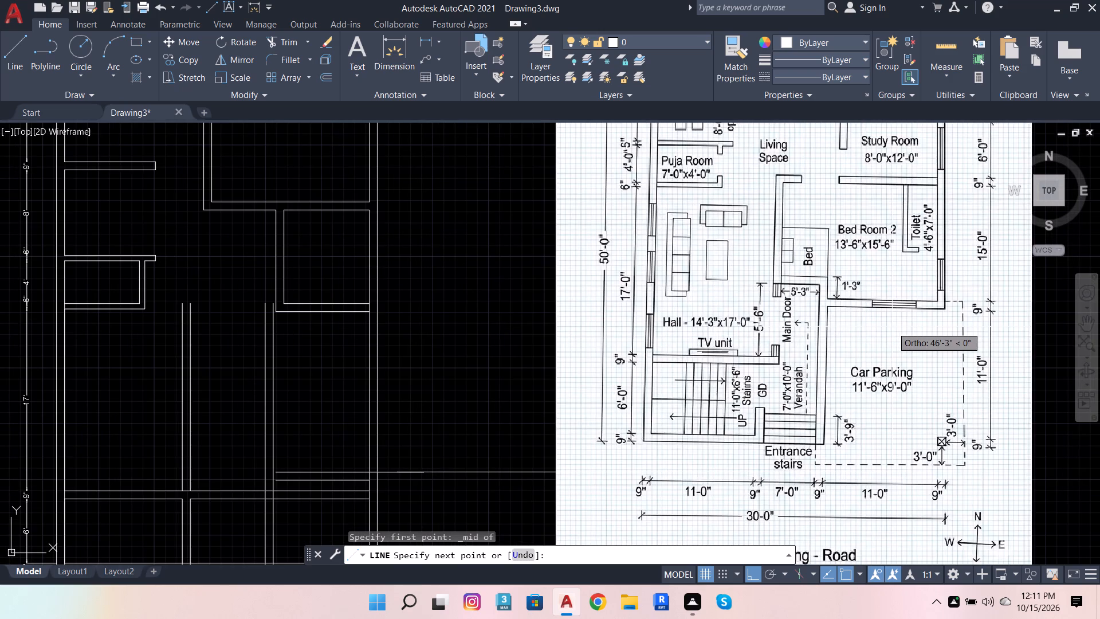
scroll(895, 323, down, 1)
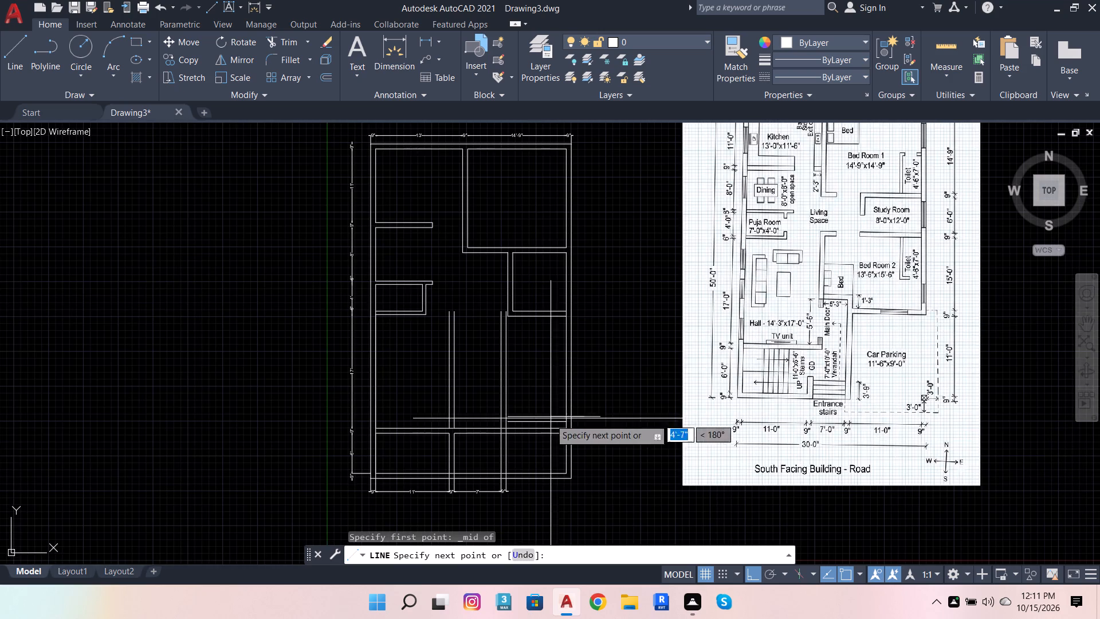
scroll(476, 431, up, 2)
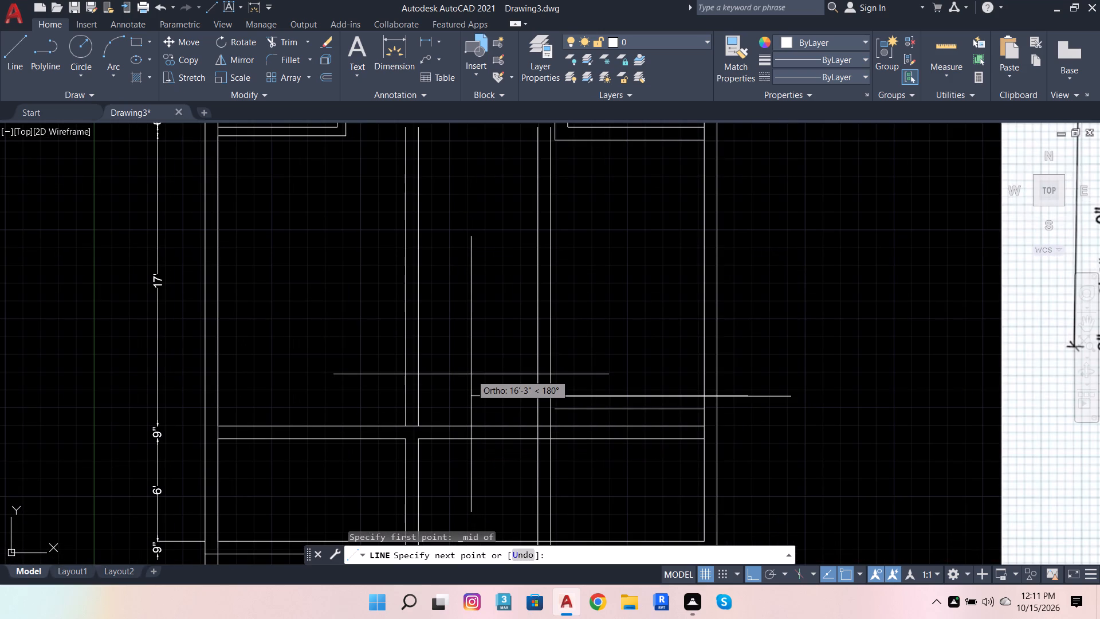
text(13'6)
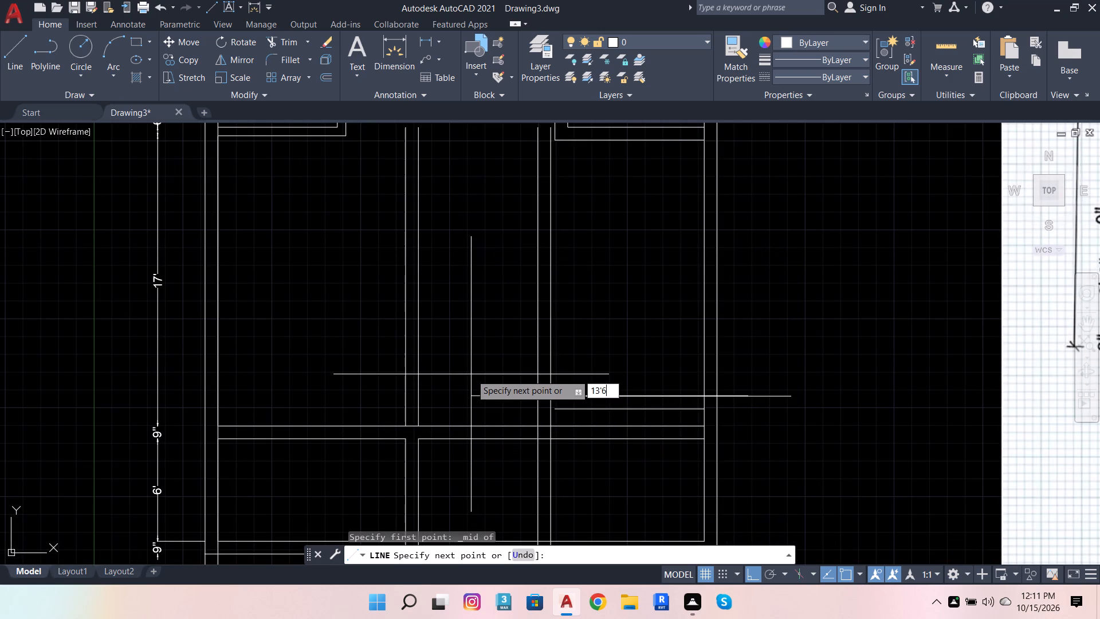
key(Return)
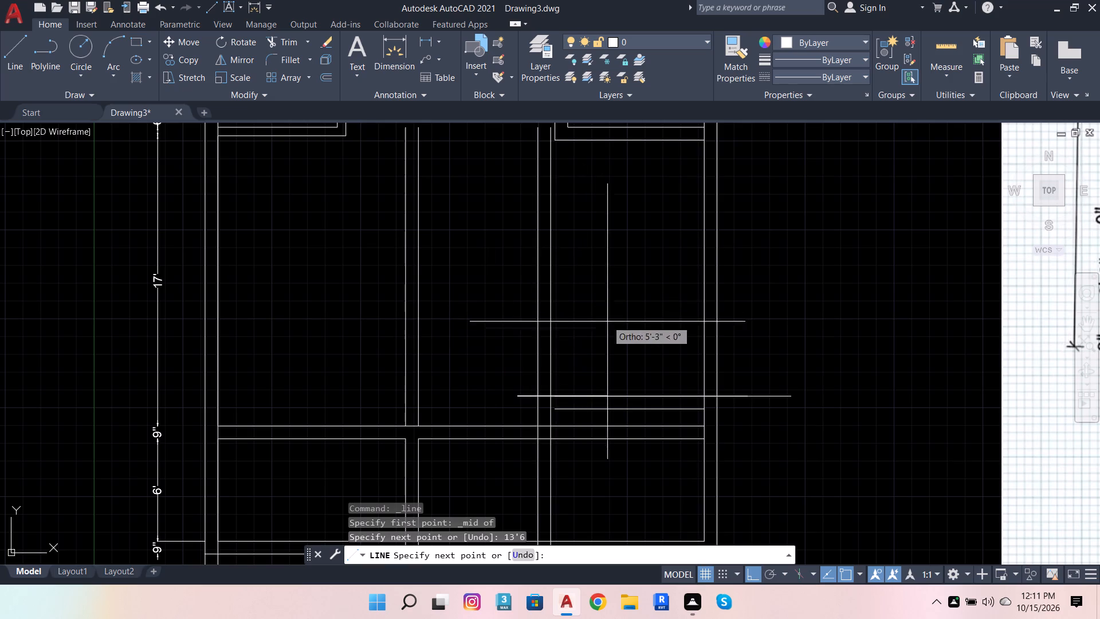
scroll(534, 425, up, 3)
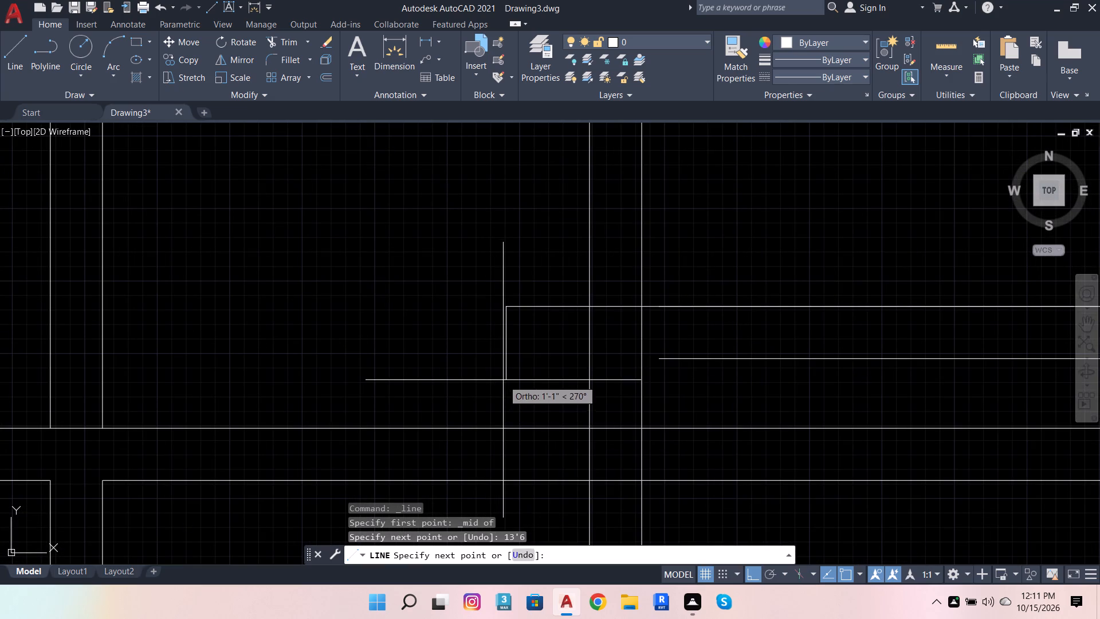
key(Escape)
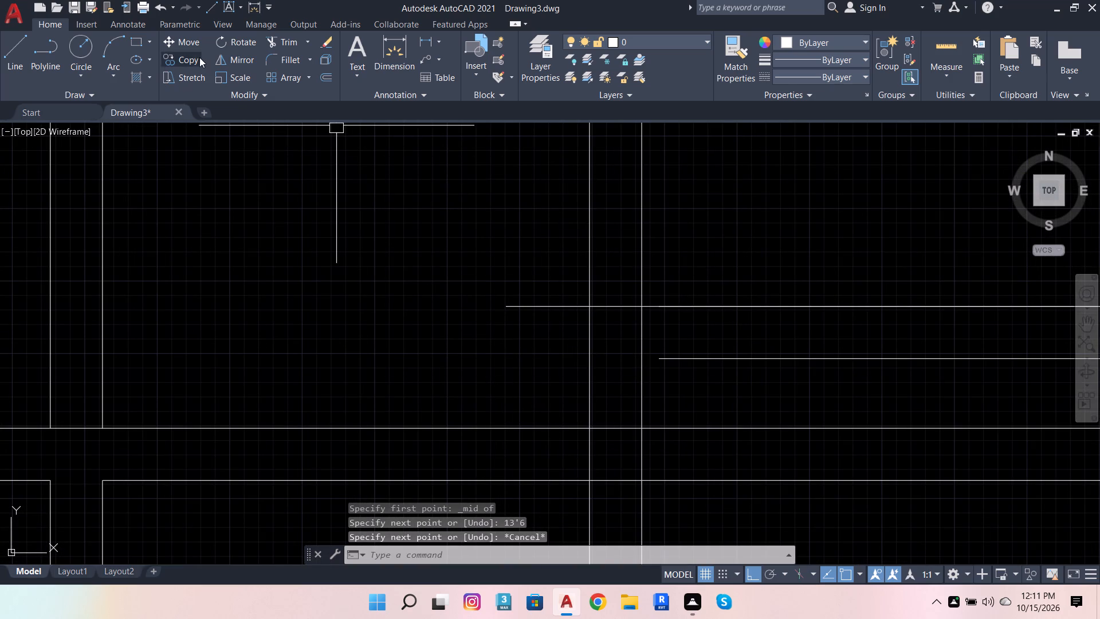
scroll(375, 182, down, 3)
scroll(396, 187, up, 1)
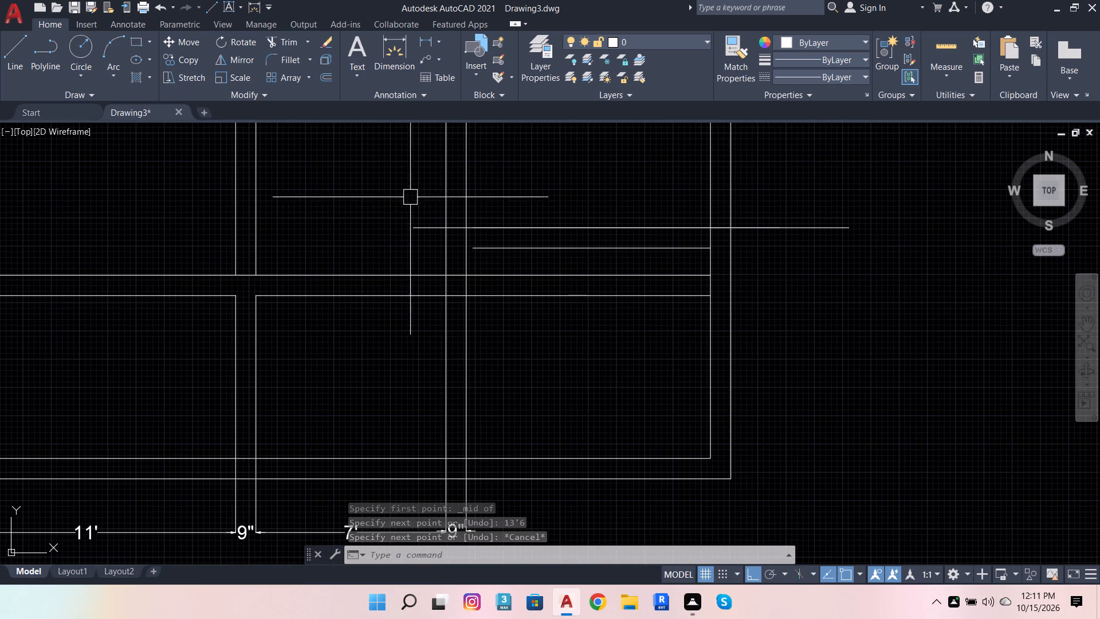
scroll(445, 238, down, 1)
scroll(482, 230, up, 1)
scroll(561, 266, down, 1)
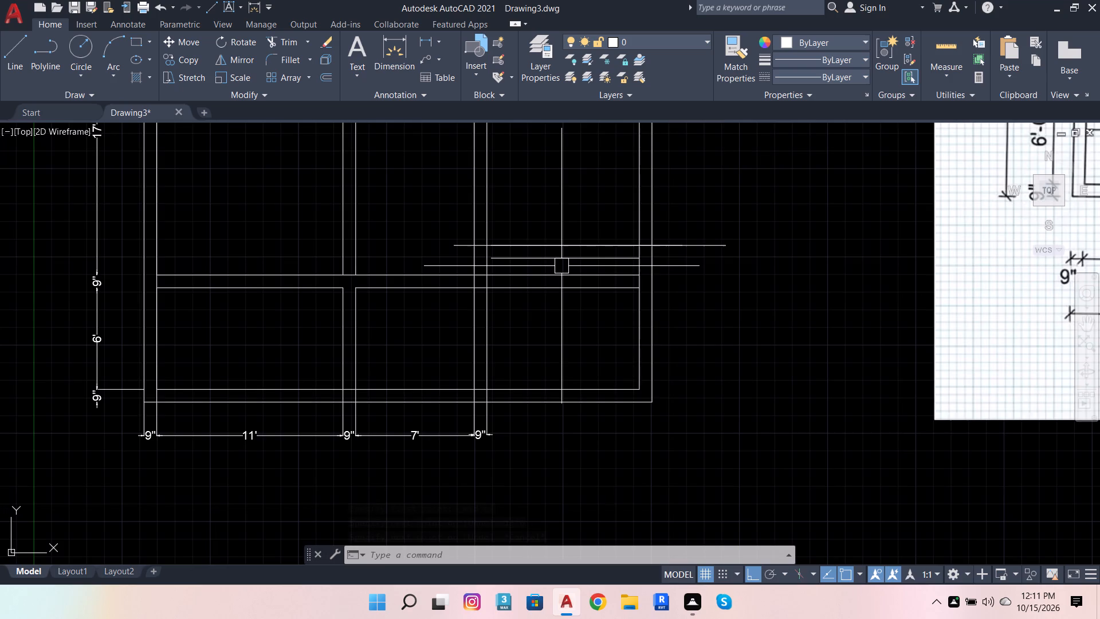
Delete the upper Car Parking line and the short line crossing the outer east wall, keeping the 13'6" line.
scroll(561, 267, down, 1)
scroll(520, 307, up, 1)
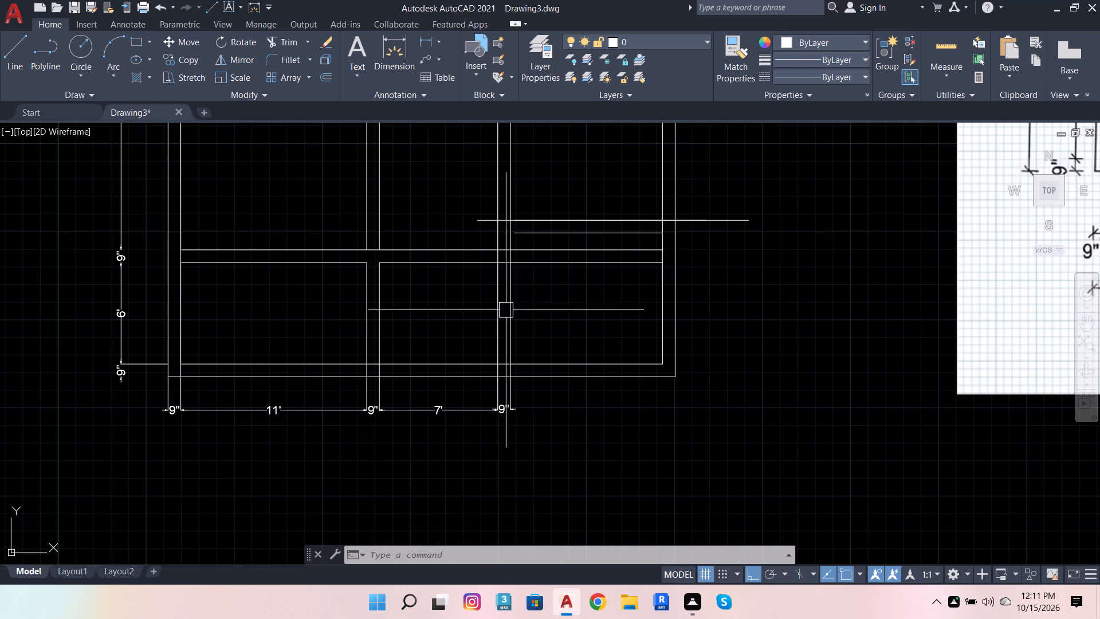
scroll(497, 318, down, 2)
scroll(517, 266, up, 2)
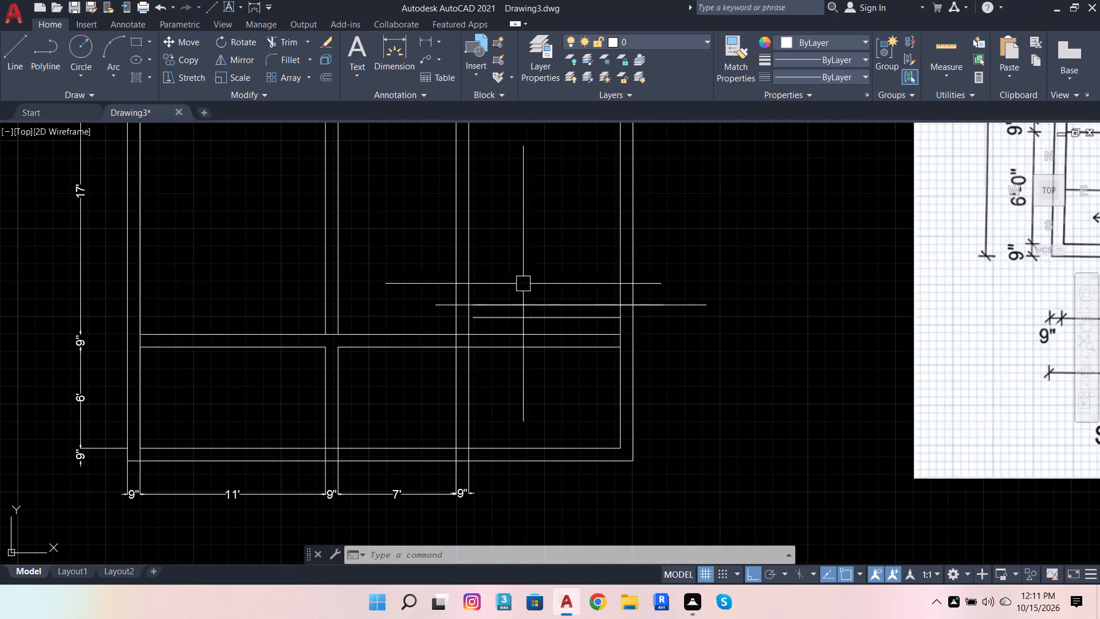
scroll(477, 315, up, 3)
scroll(590, 292, down, 3)
scroll(634, 297, up, 3)
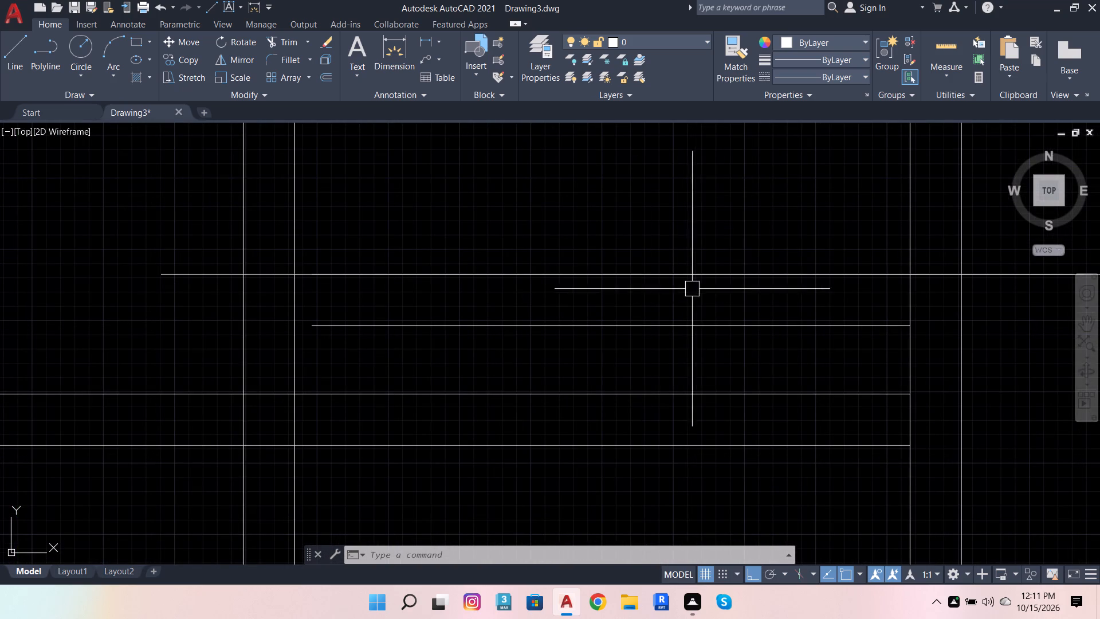
click(710, 293)
click(622, 225)
key(Escape)
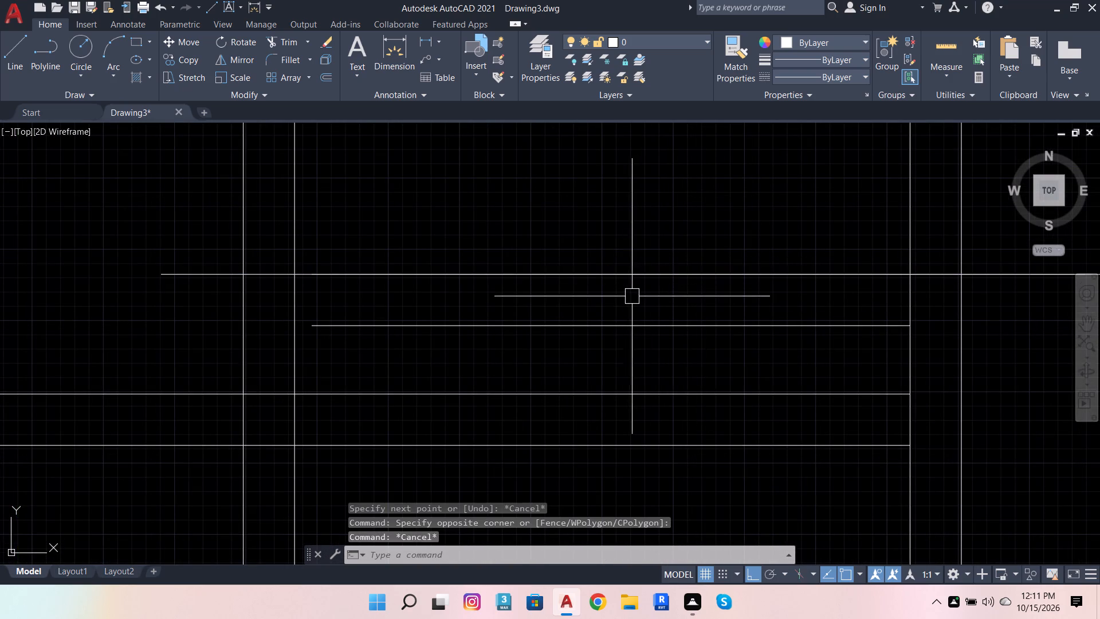
drag(578, 238, 583, 241)
click(654, 295)
click(643, 285)
click(643, 280)
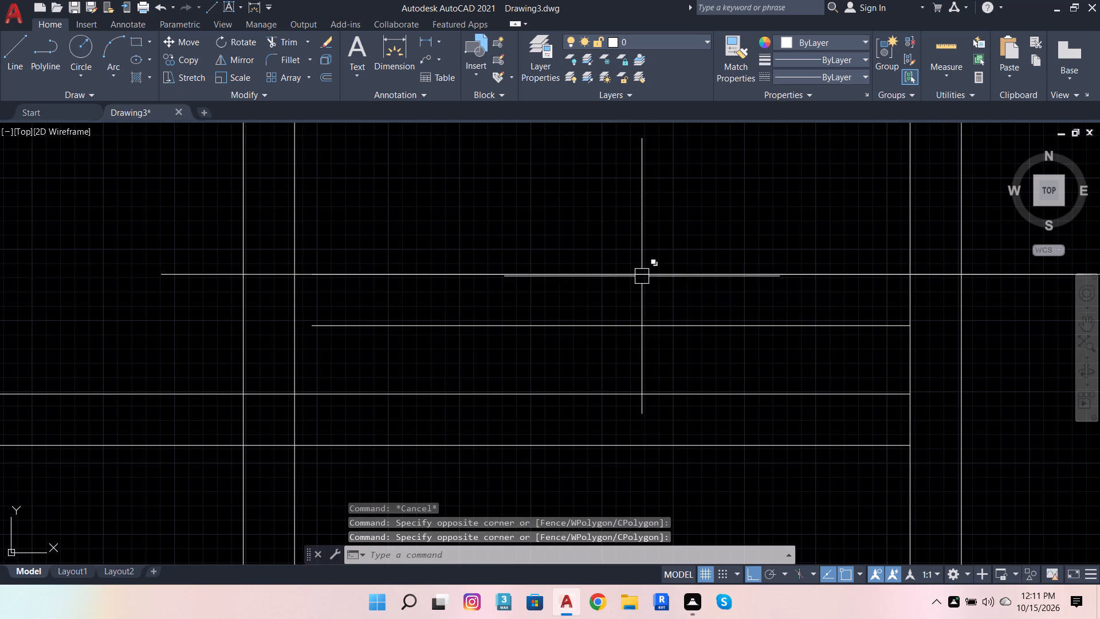
click(642, 276)
click(694, 337)
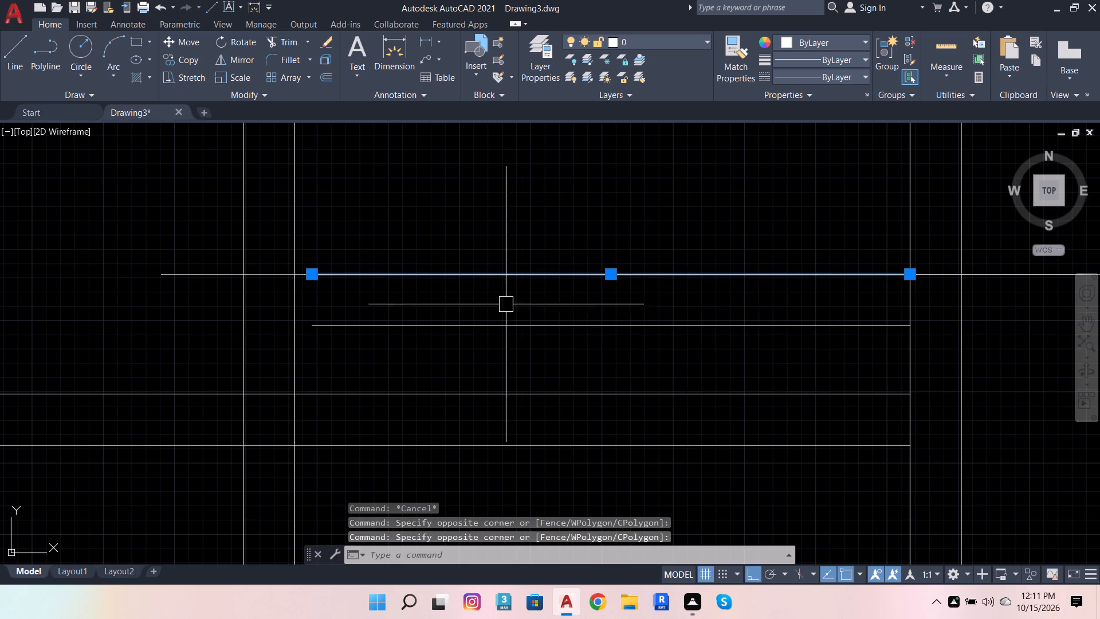
scroll(505, 304, down, 2)
scroll(763, 295, up, 2)
click(815, 285)
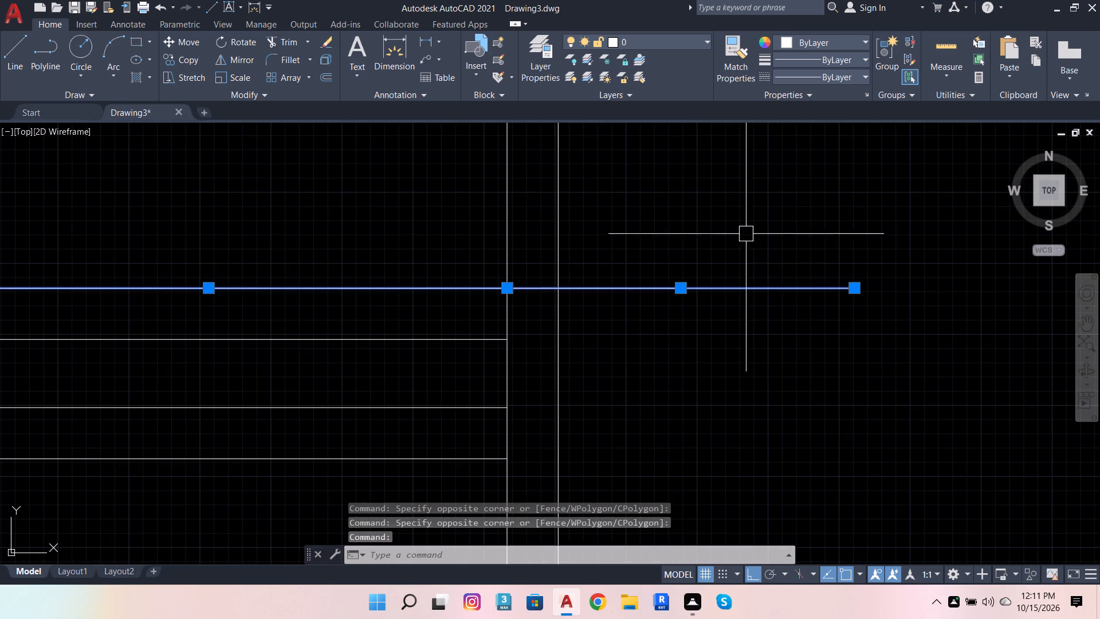
scroll(745, 233, down, 2)
key(shift+Delete)
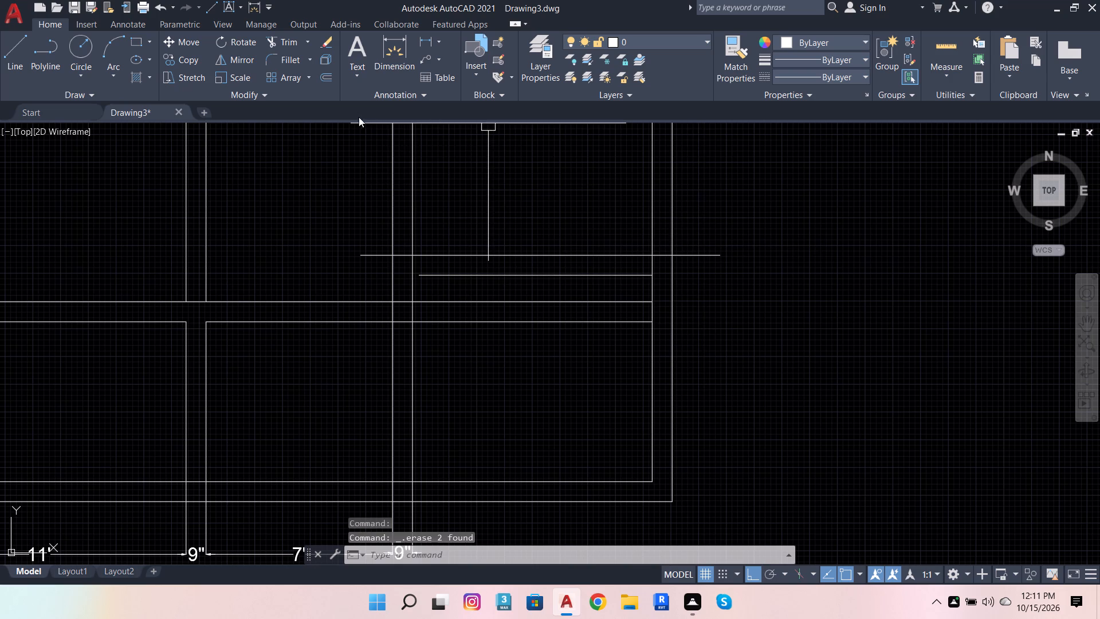
Delete the lower Car Parking line between the Verandah's east wall and the outer east wall.
click(571, 283)
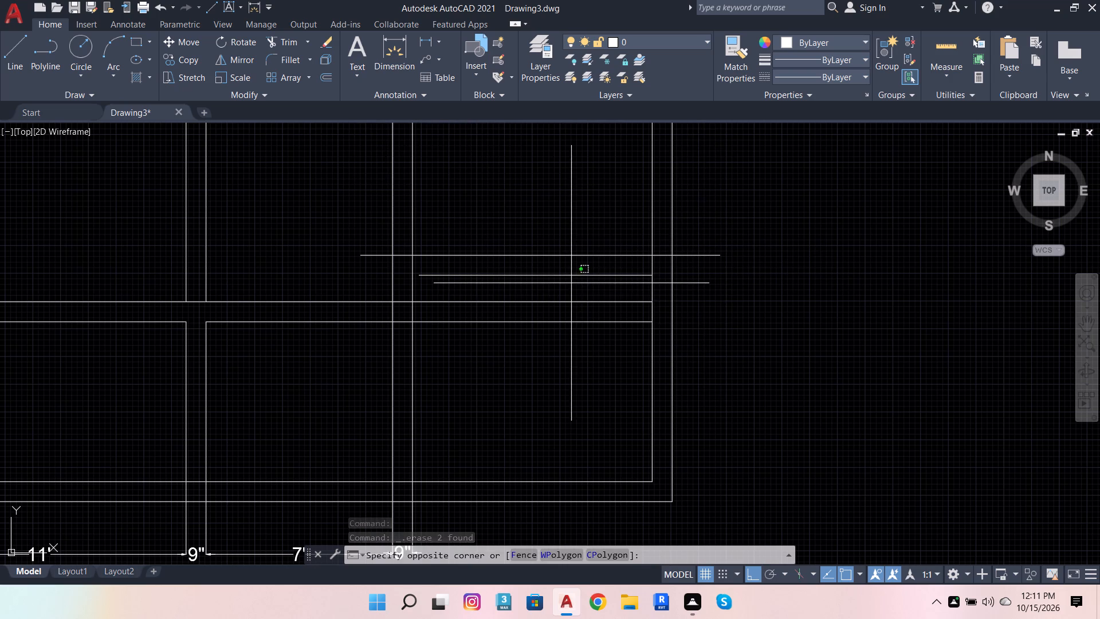
click(589, 270)
click(600, 283)
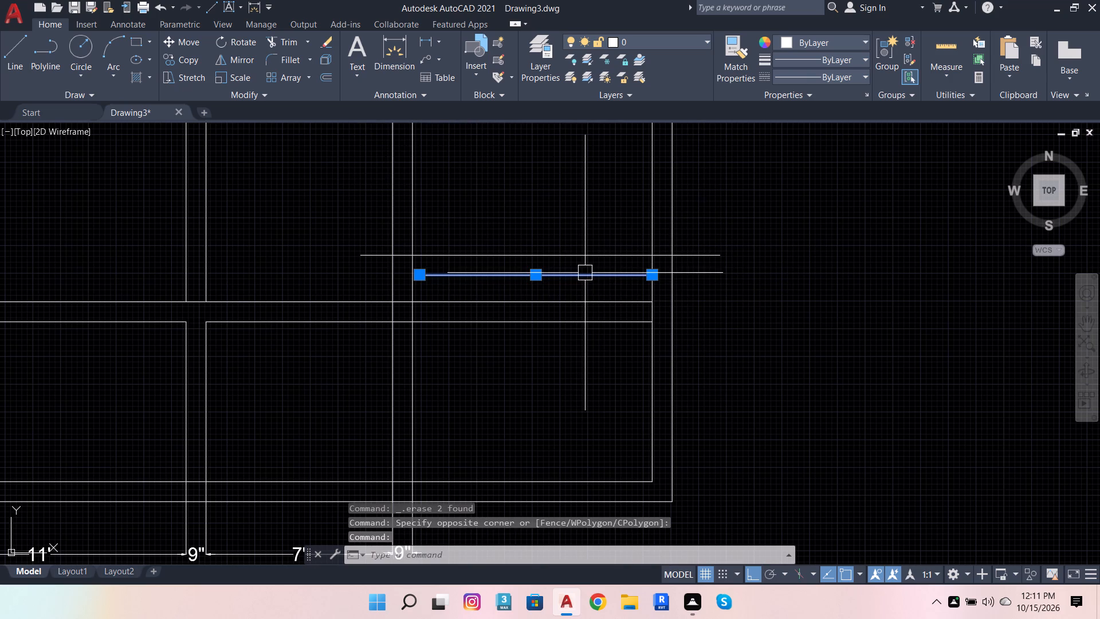
key(shift+Delete)
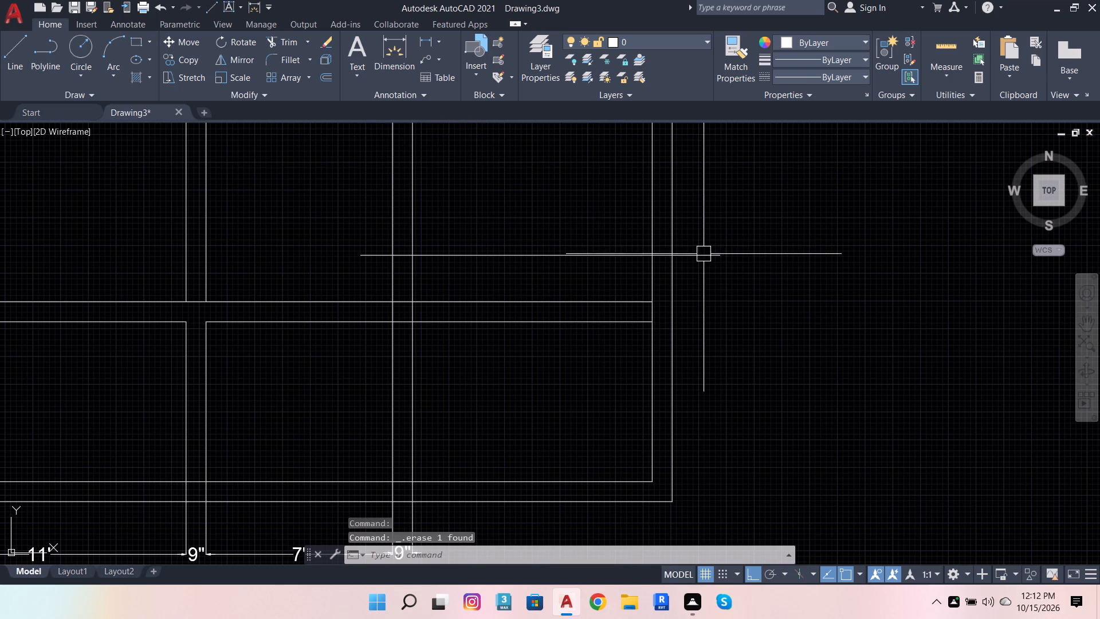
Offset the 13'6" horizontal line by 9" toward the south.
click(704, 254)
click(332, 75)
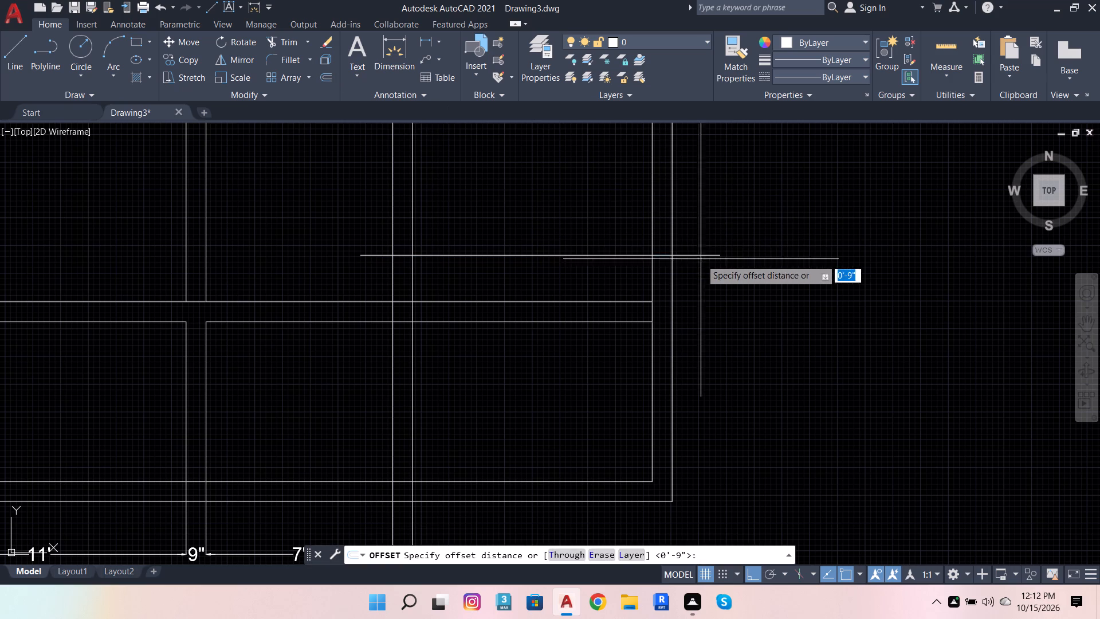
click(716, 254)
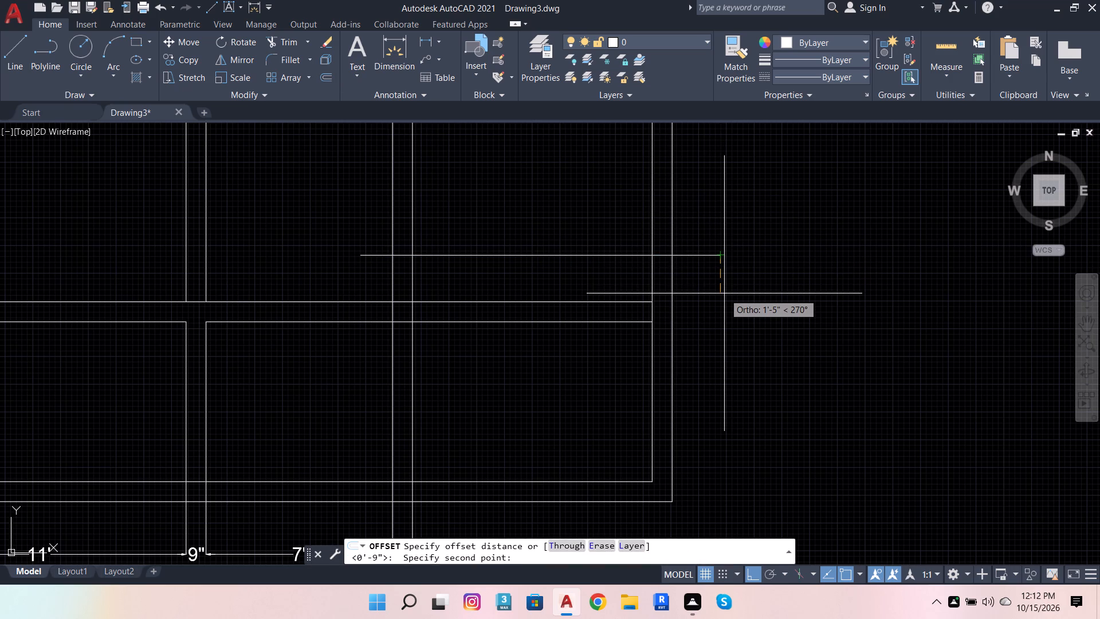
key(9)
key(Return)
click(725, 294)
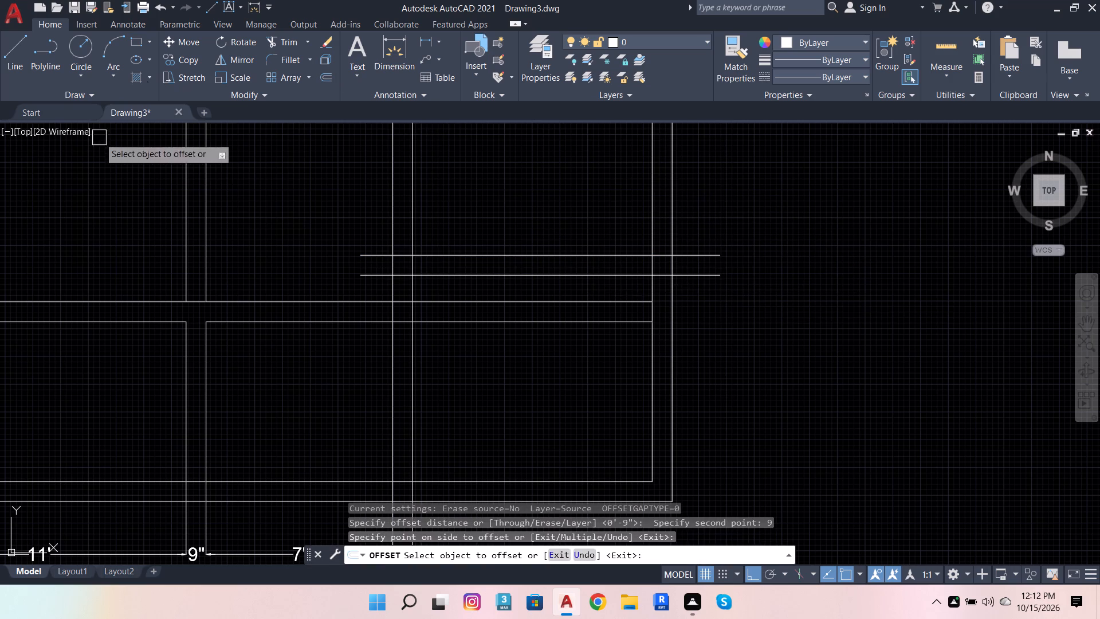
Trim both long horizontal wall lines between the Verandah's east wall and the outer east wall.
scroll(576, 366, down, 2)
scroll(570, 354, up, 2)
scroll(584, 349, down, 2)
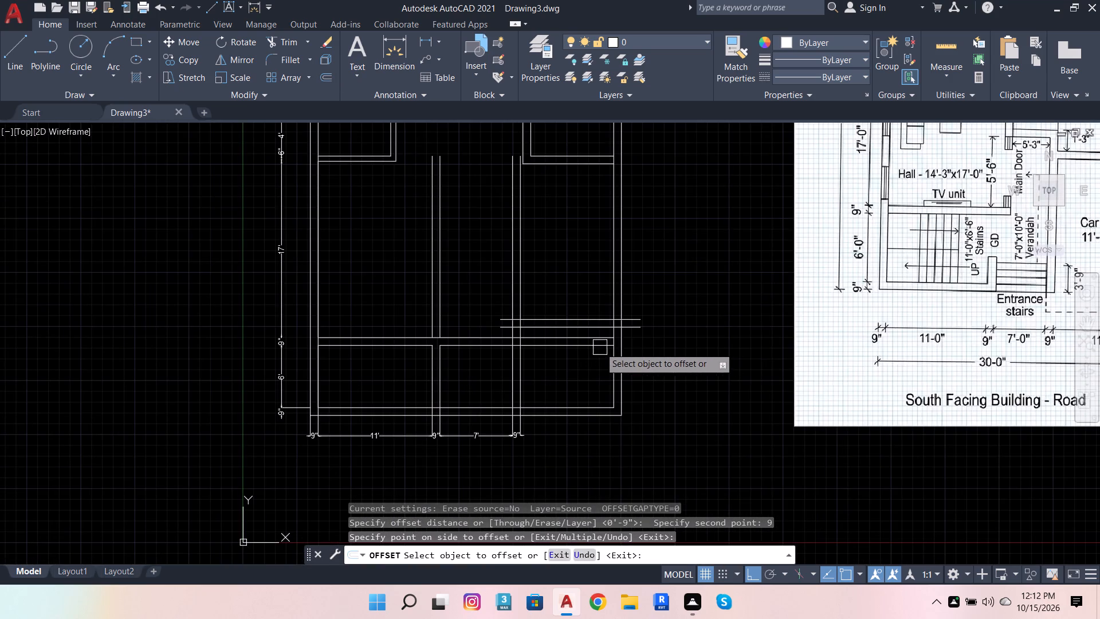
scroll(575, 386, down, 2)
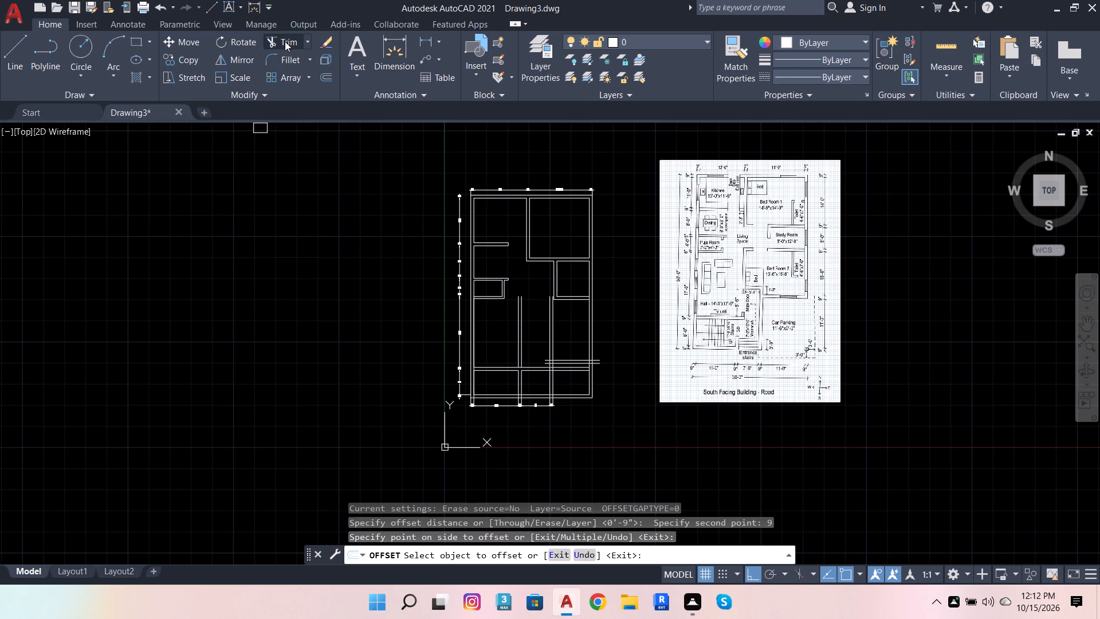
click(283, 40)
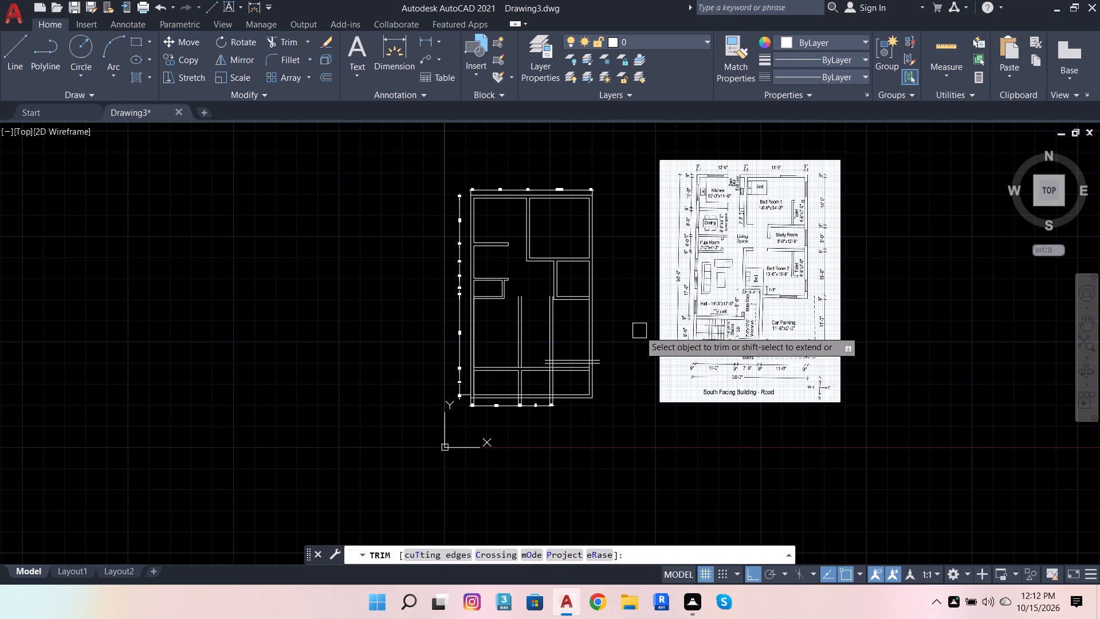
scroll(653, 330, up, 1)
scroll(536, 408, up, 1)
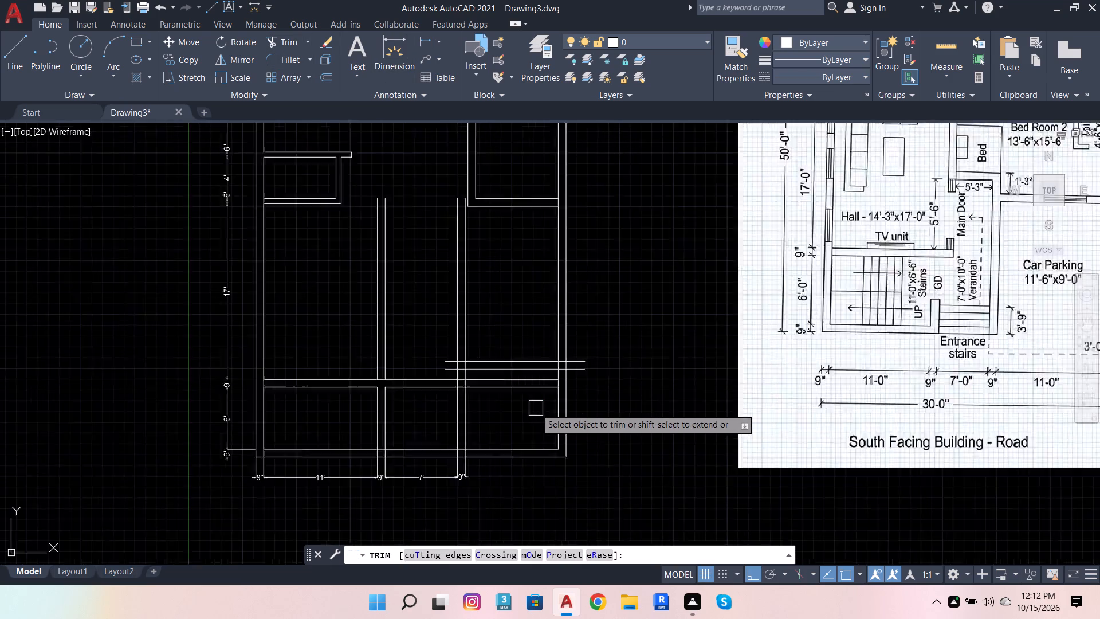
scroll(536, 408, up, 4)
drag(531, 342, 541, 358)
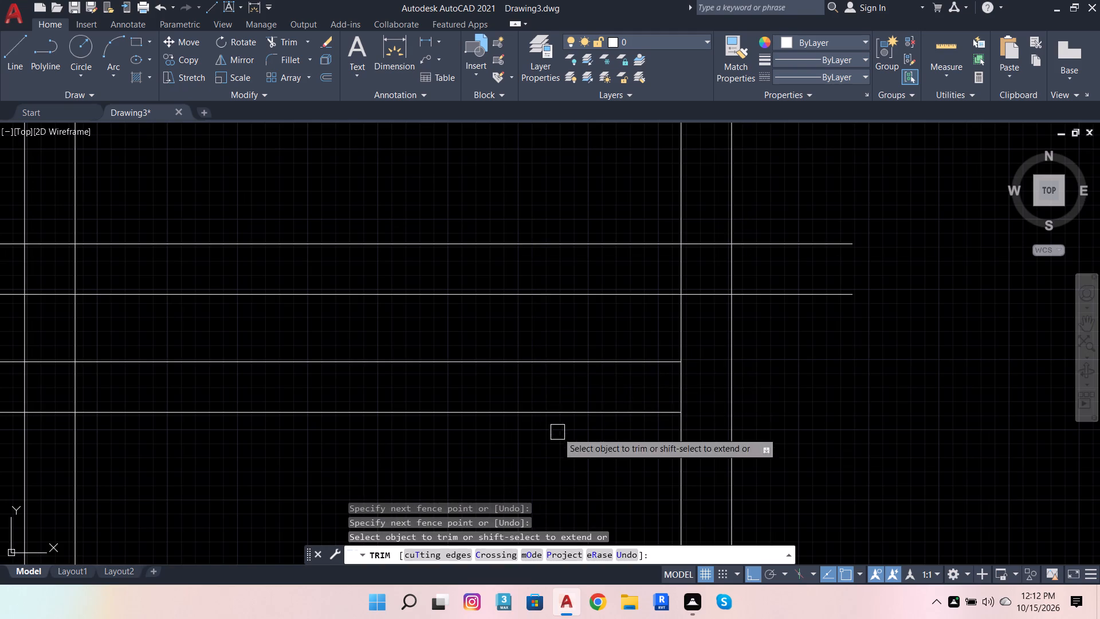
scroll(609, 397, down, 2)
click(567, 409)
click(557, 389)
scroll(521, 436, down, 3)
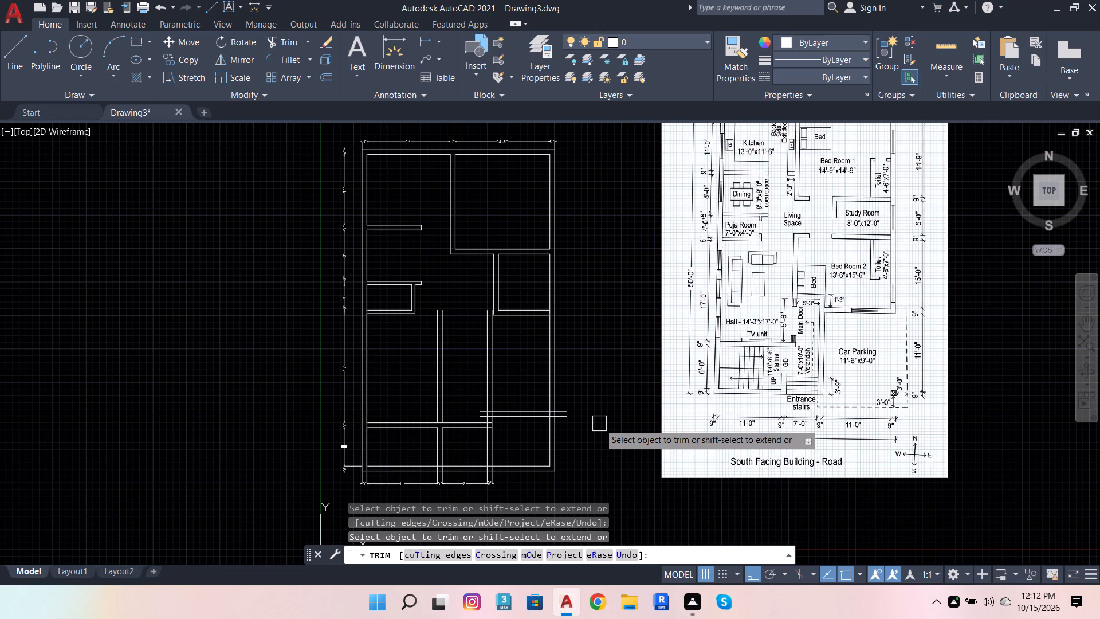
scroll(601, 472, down, 1)
scroll(556, 281, up, 2)
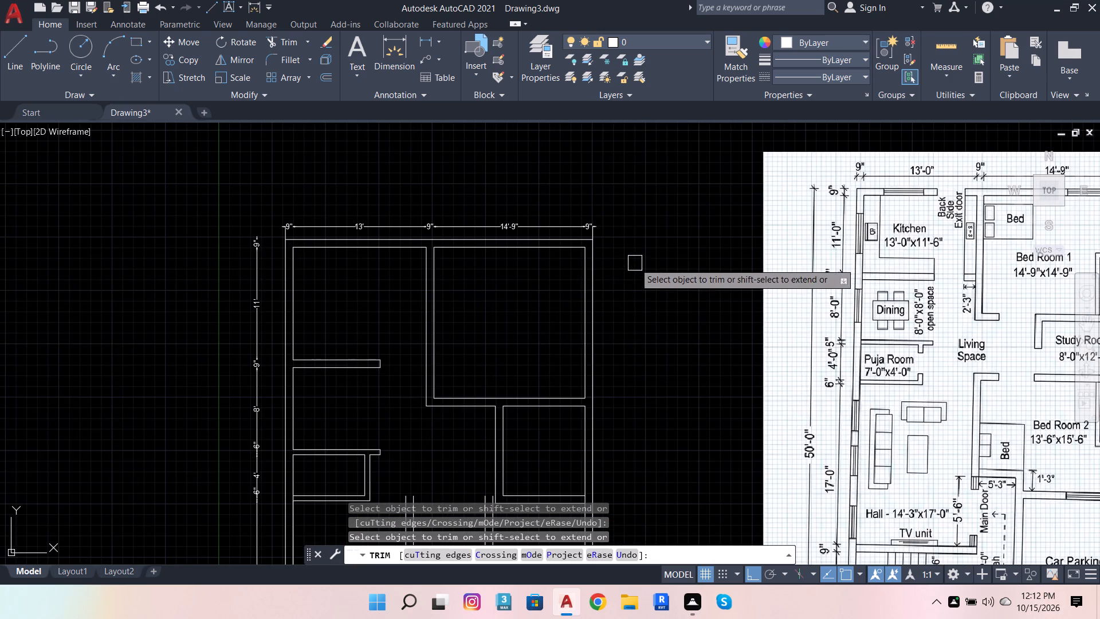
key(Escape)
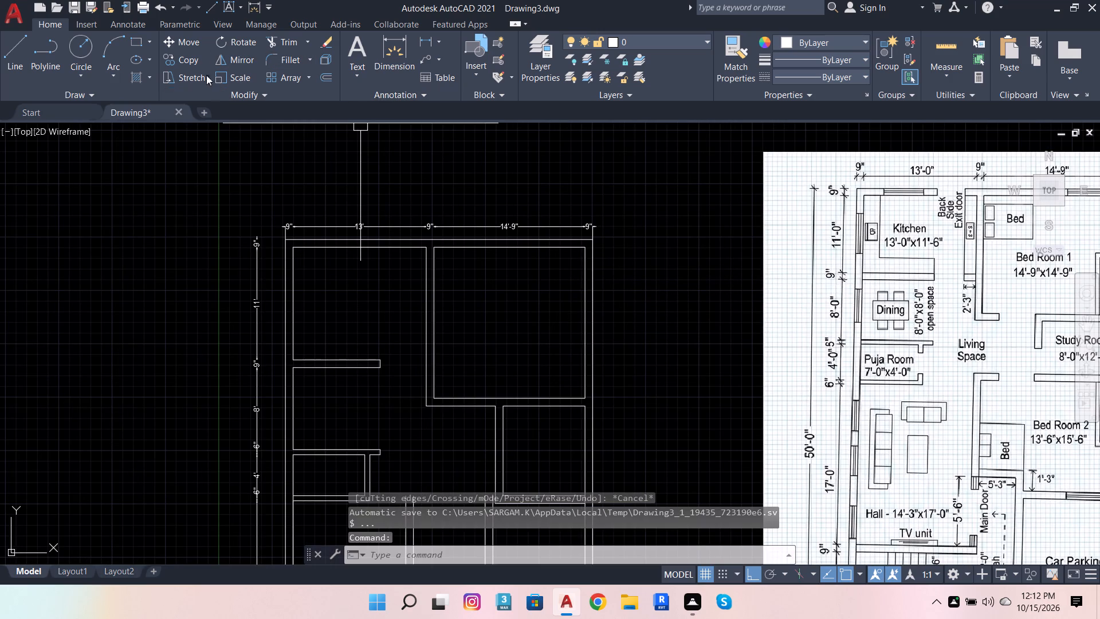
Draw a 2' horizontal line eastward from Bed Room 1's inner northeast corner, crossing the outer east wall.
click(23, 56)
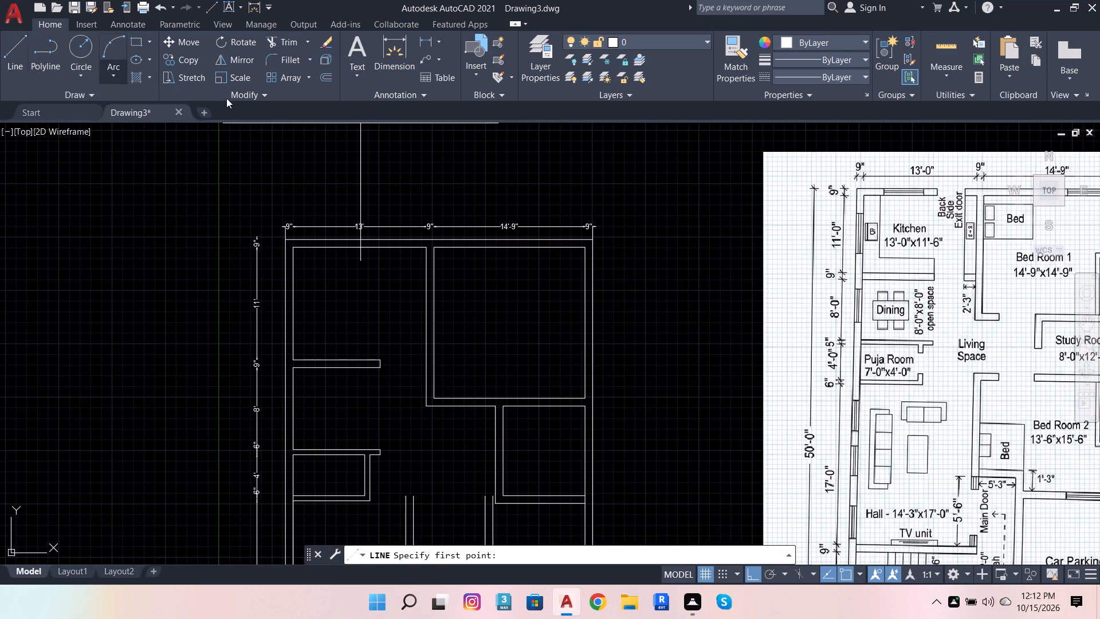
scroll(590, 253, up, 4)
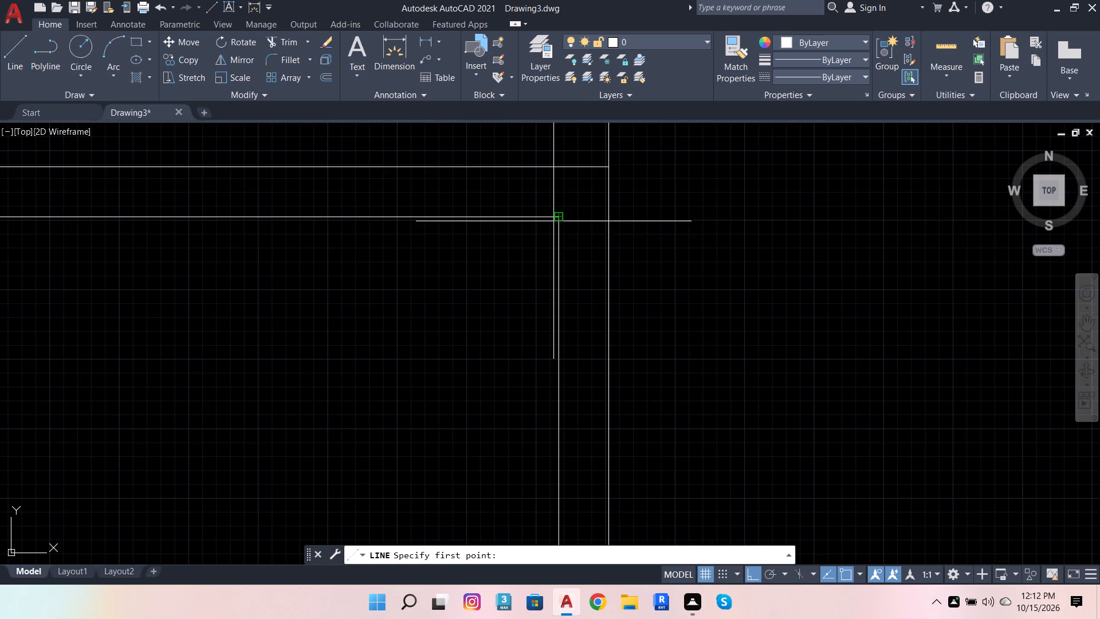
click(560, 217)
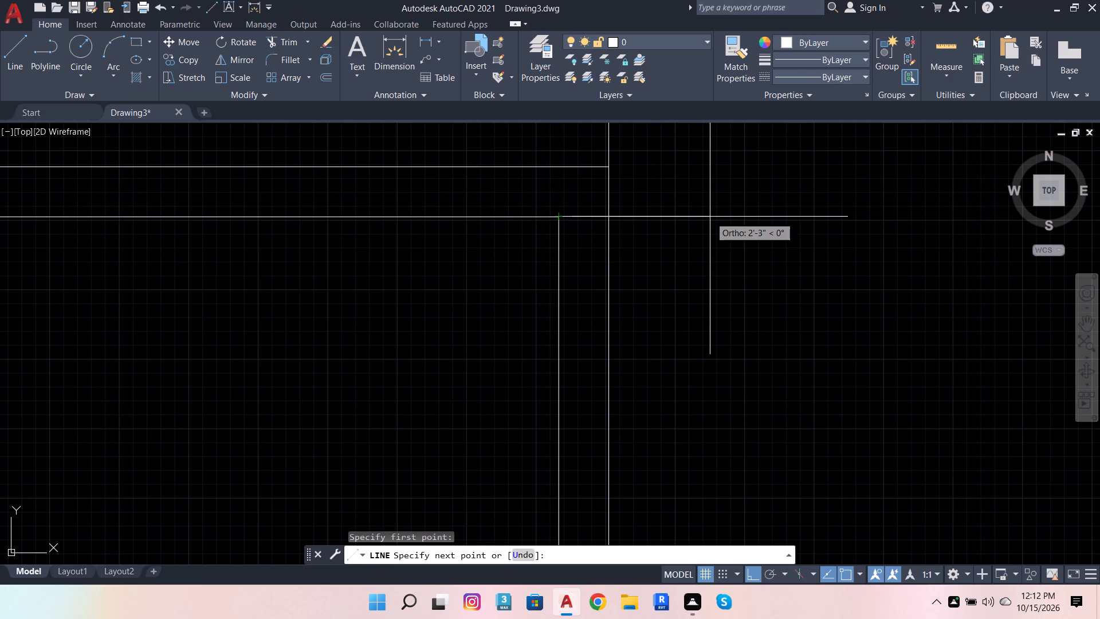
text(2')
key(Return)
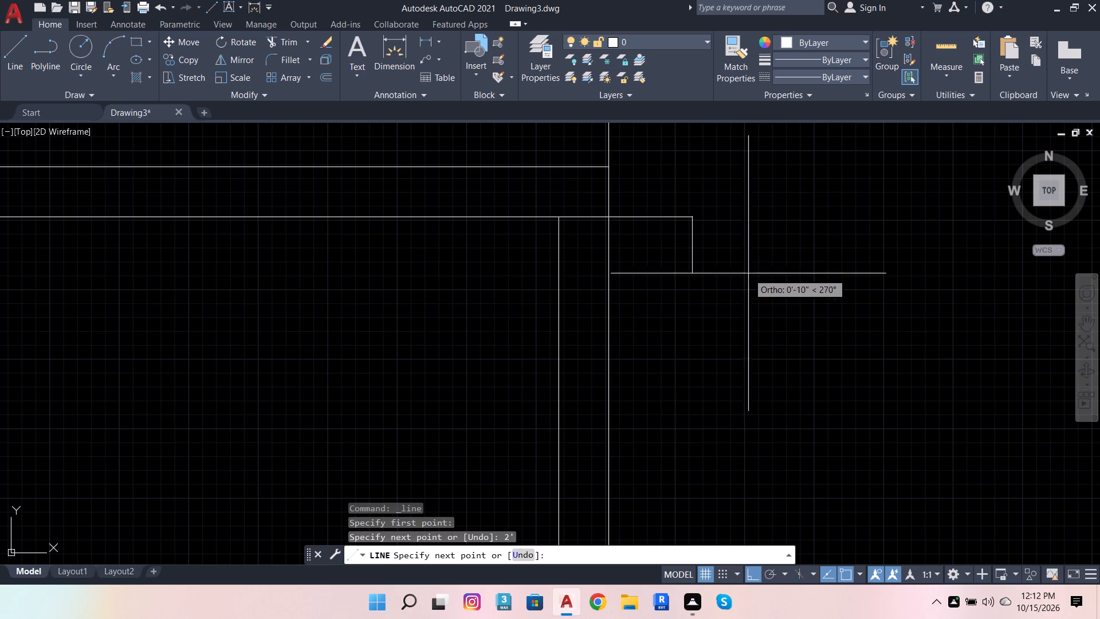
key(Escape)
Offset the 2' line southward by 14'-9", the distance to Bed Room 1's inner southeast corner.
click(689, 218)
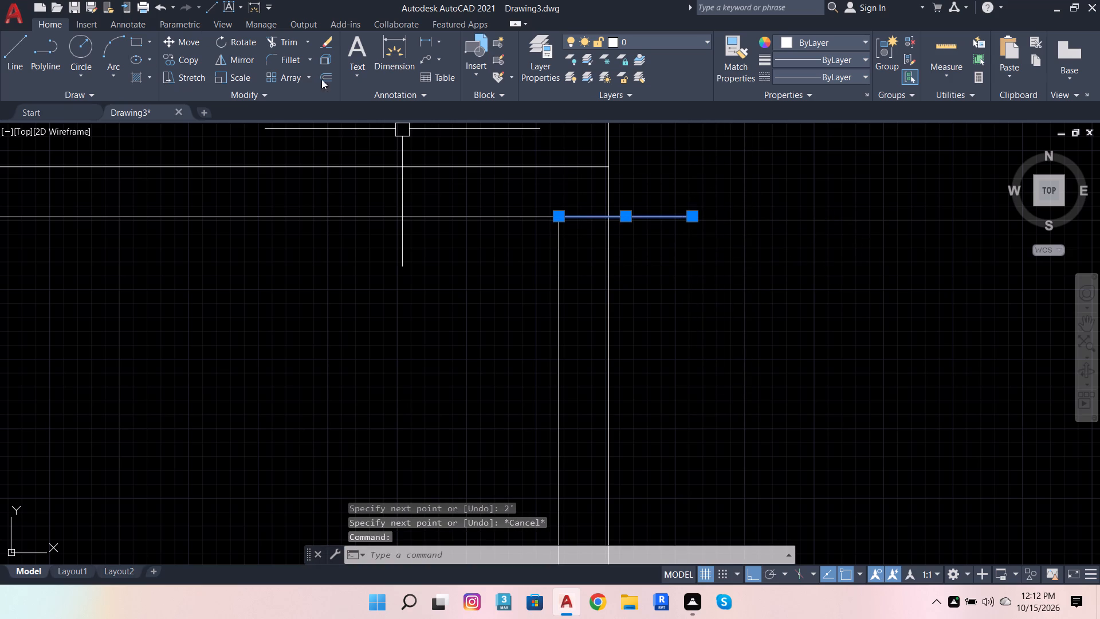
click(328, 81)
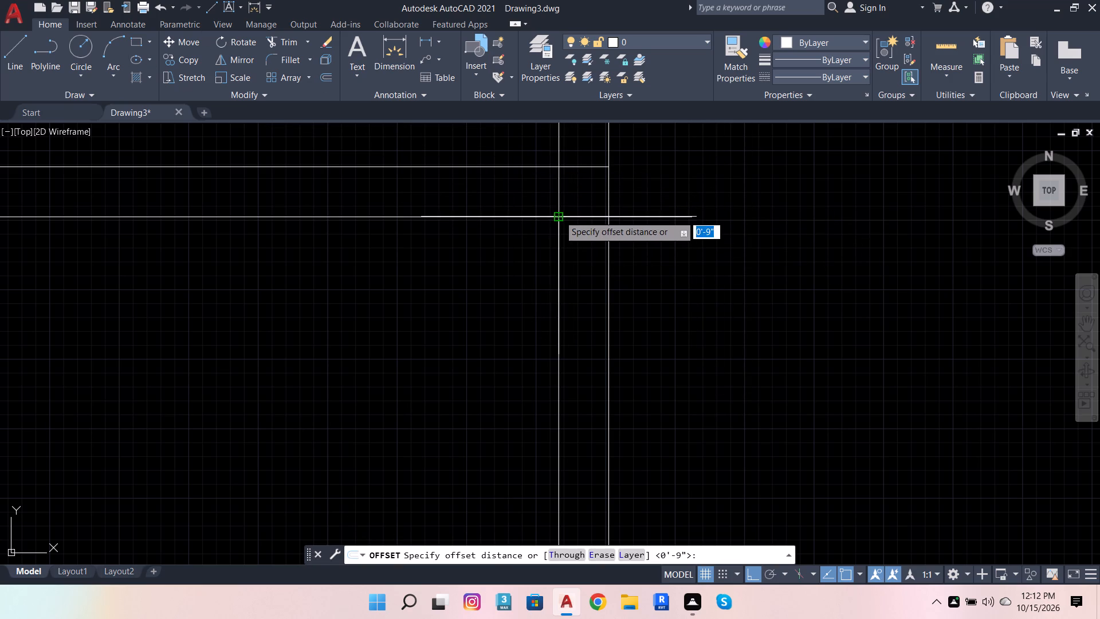
click(559, 216)
scroll(571, 208, down, 4)
scroll(569, 339, up, 2)
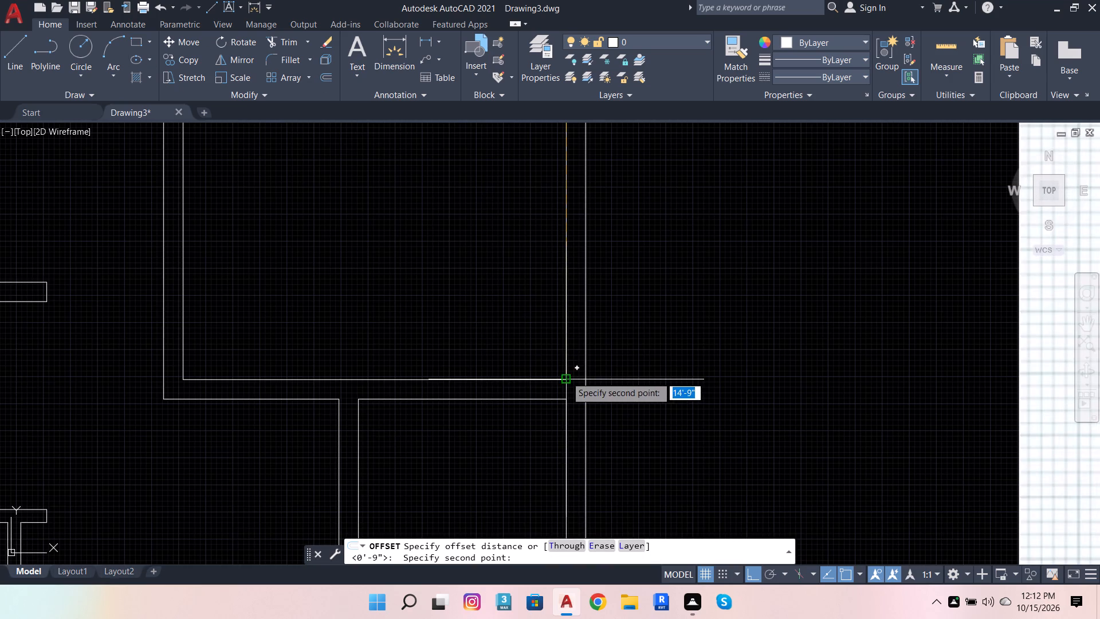
click(566, 378)
click(636, 410)
Offset the 2' line at Bed Room 1's inner southeast corner by 9" southward, across the thickness of the south wall.
scroll(560, 390, up, 2)
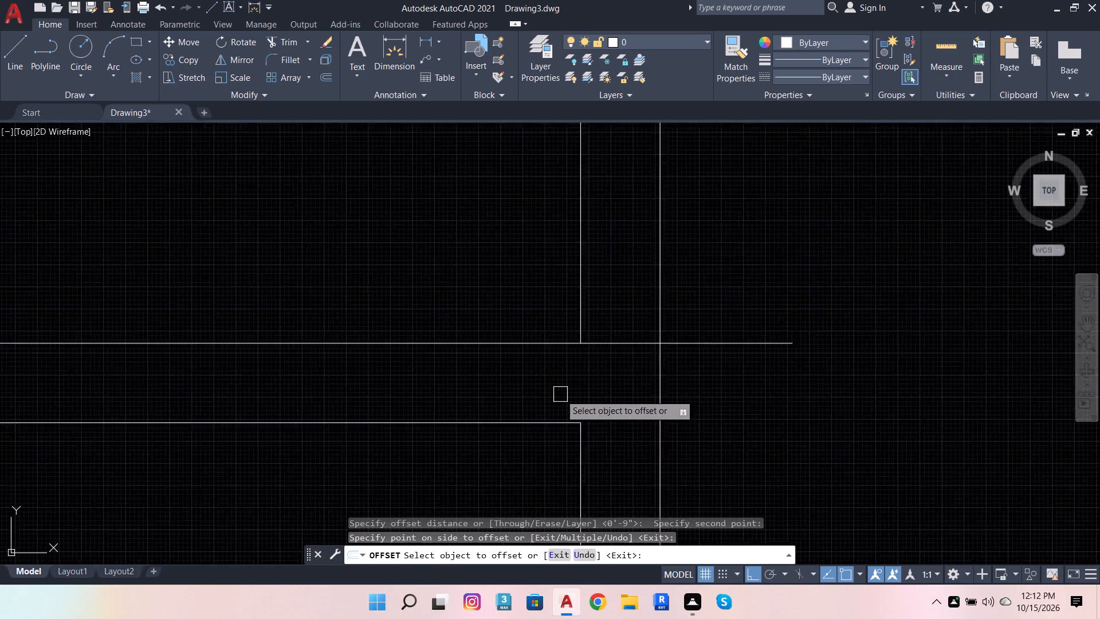
scroll(560, 394, up, 2)
click(327, 77)
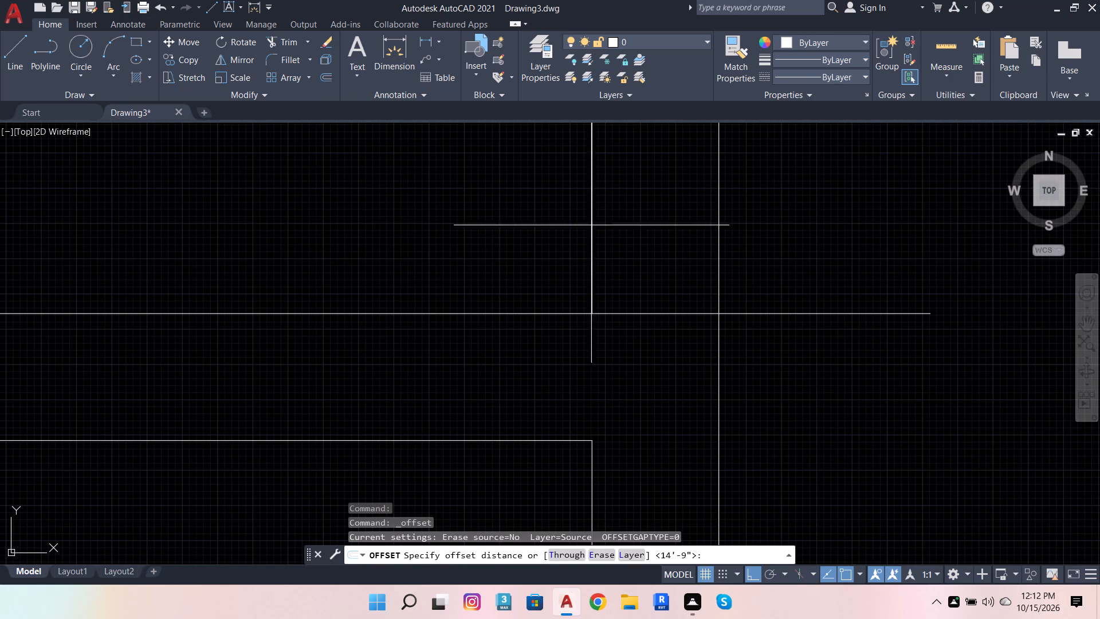
click(591, 314)
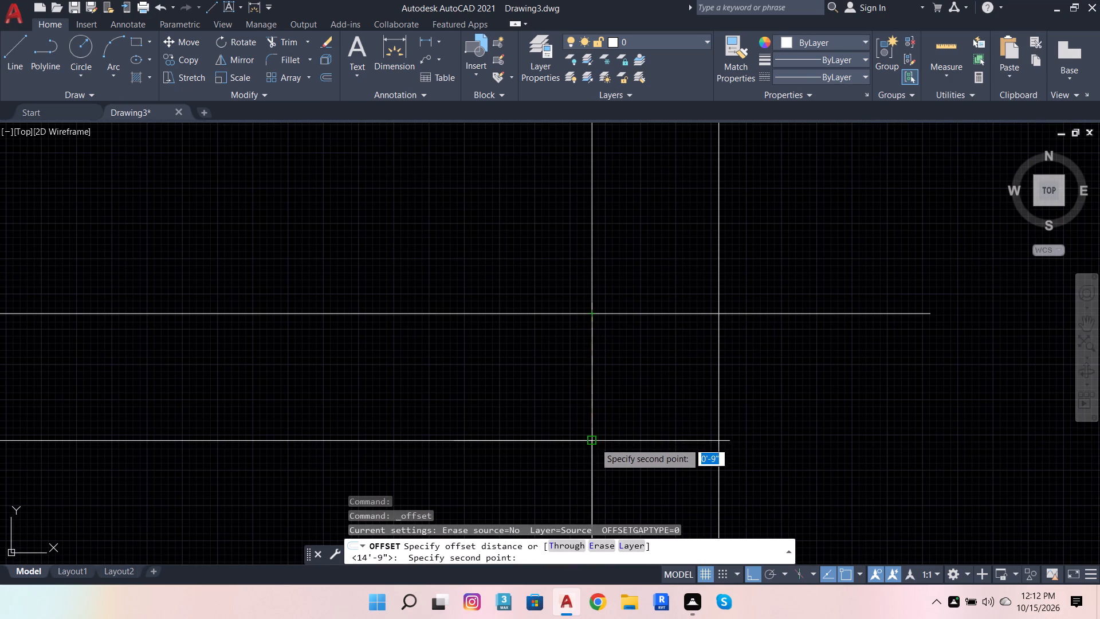
click(595, 442)
scroll(619, 375, down, 2)
click(626, 353)
click(612, 387)
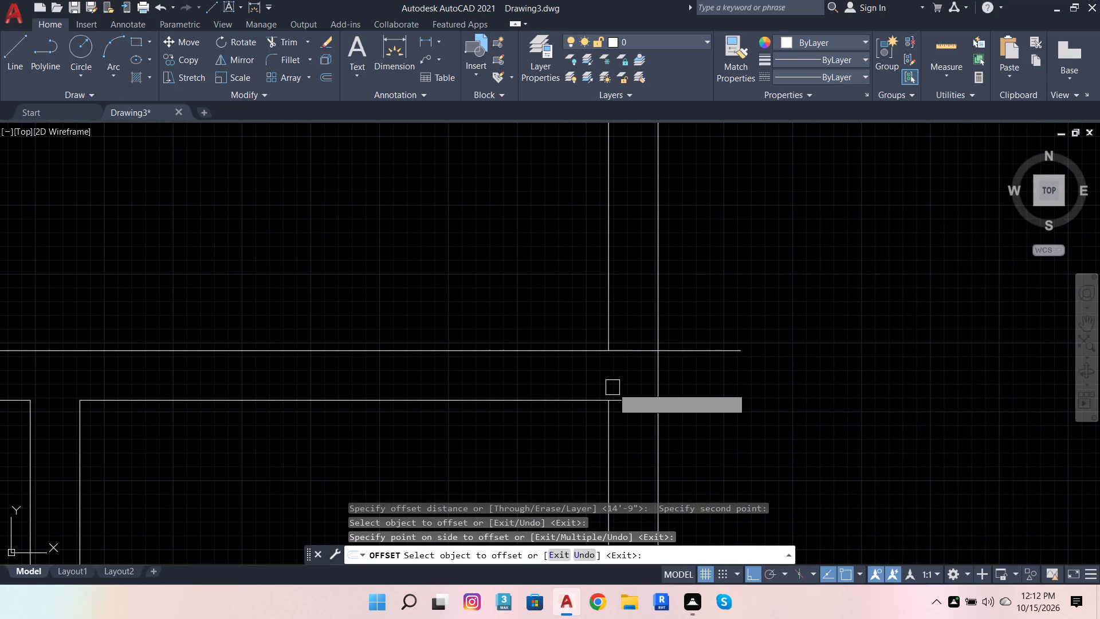
Offset the lower 2' line southward by 8'-9", the distance between the inner east corners of the room south of Bed Room 1.
click(321, 76)
scroll(391, 108, down, 5)
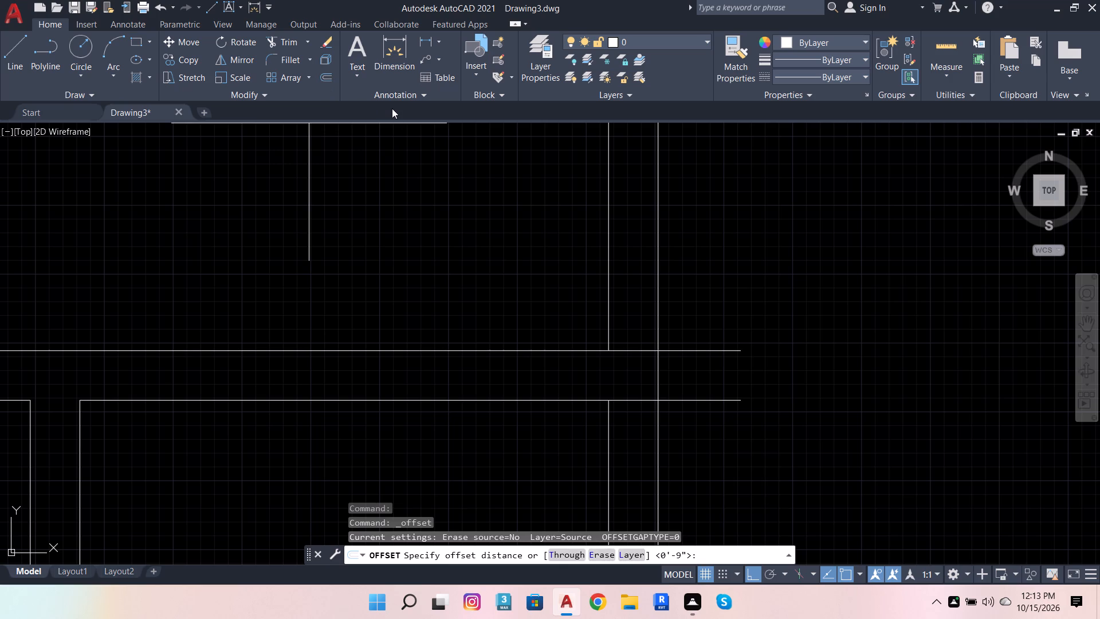
scroll(586, 231, down, 3)
scroll(587, 289, up, 3)
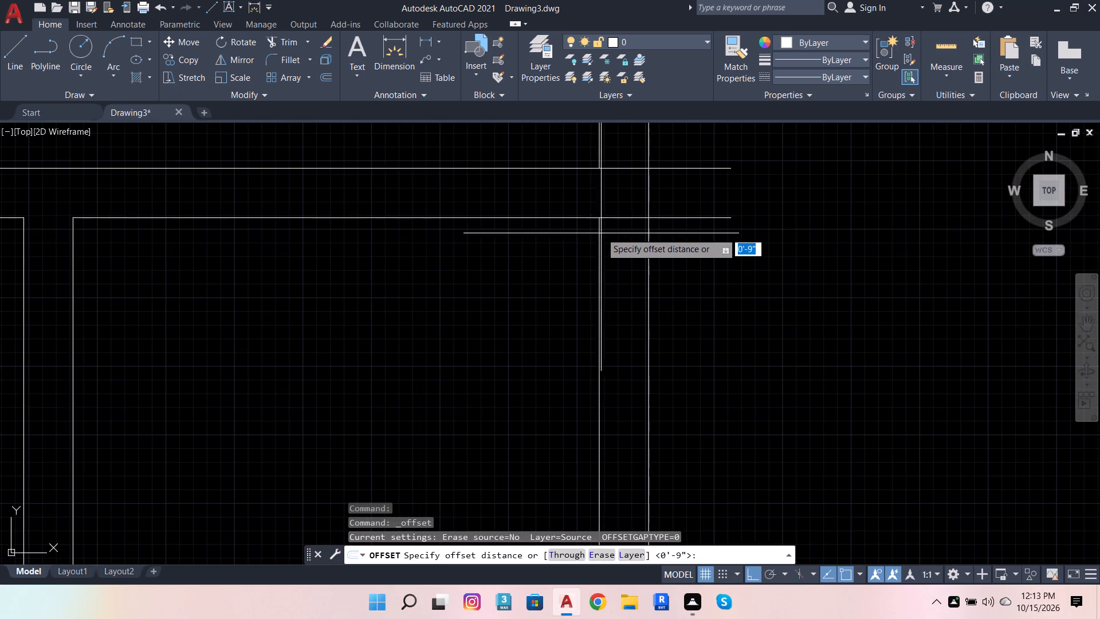
click(599, 218)
scroll(607, 202, down, 3)
scroll(608, 350, up, 2)
click(596, 336)
scroll(624, 328, down, 3)
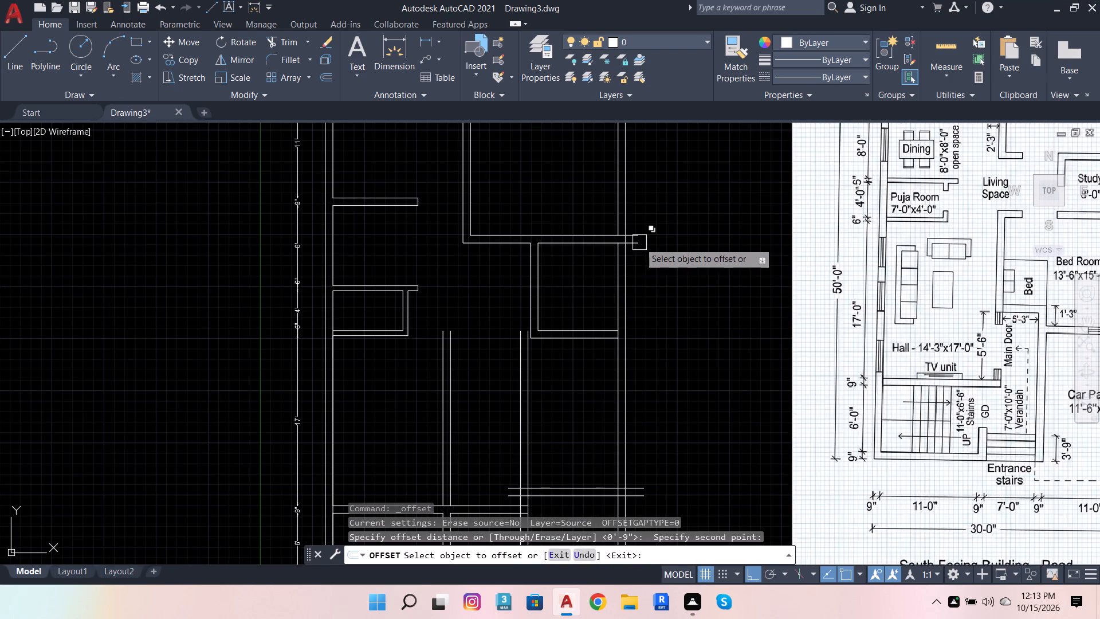
scroll(639, 242, up, 2)
click(628, 240)
click(641, 358)
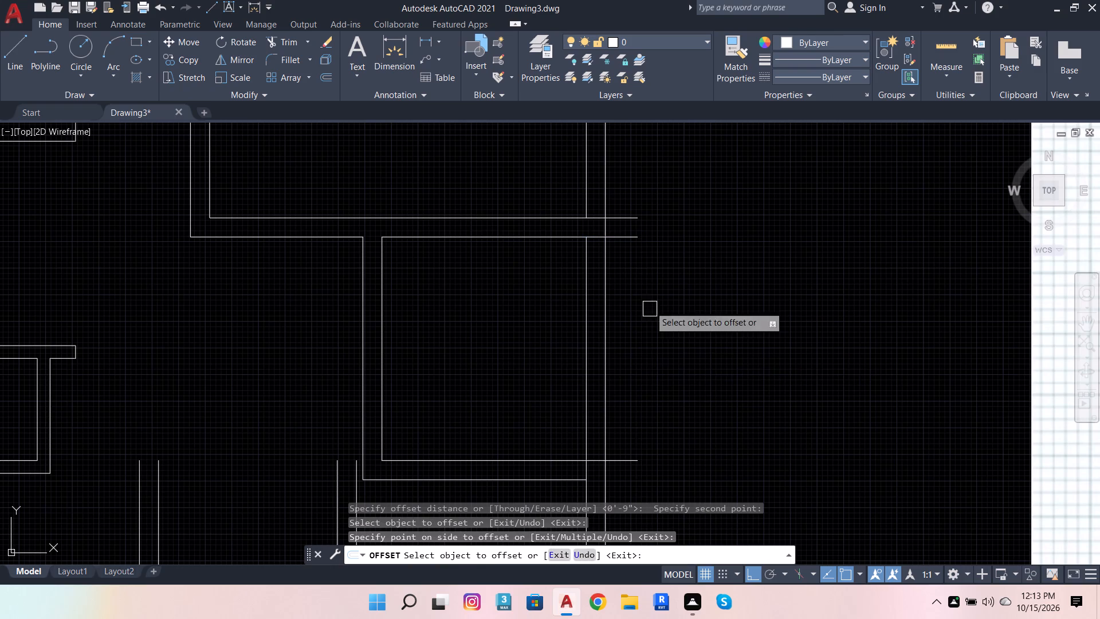
Offset the newest 2' line by 9" southward, across the thickness of that room's south wall.
click(327, 77)
scroll(425, 86, down, 4)
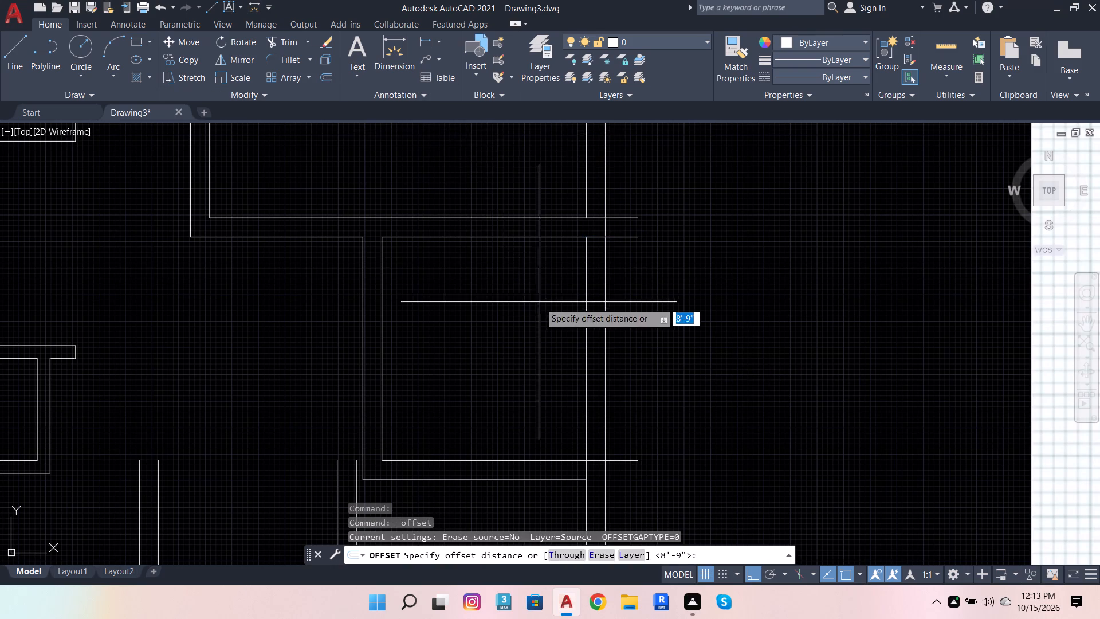
scroll(557, 295, down, 2)
scroll(564, 400, up, 3)
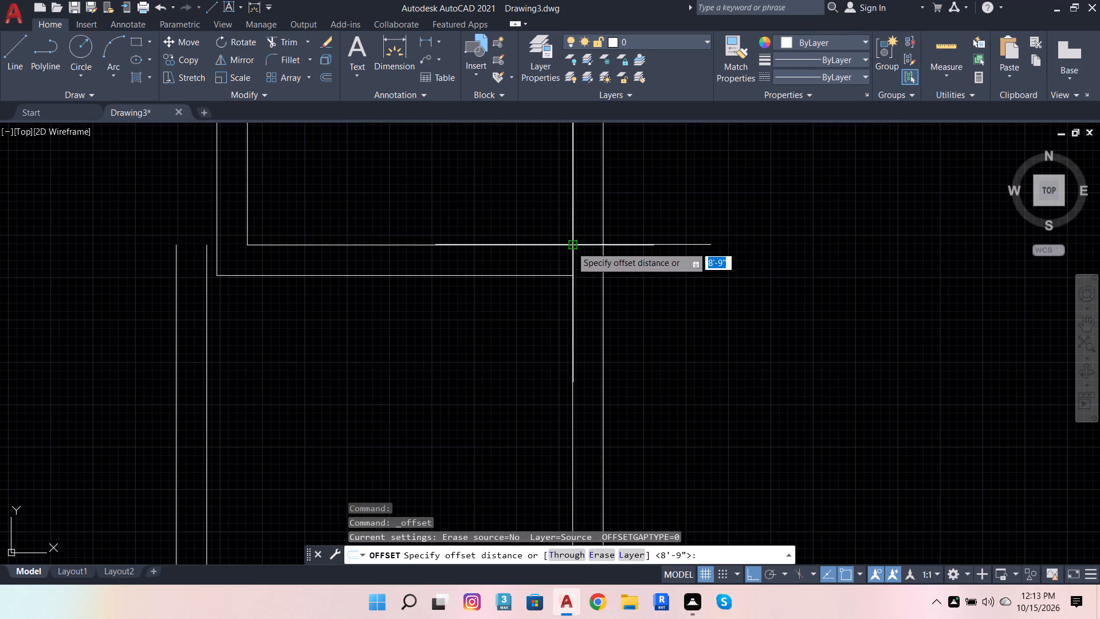
click(571, 246)
click(573, 277)
click(635, 241)
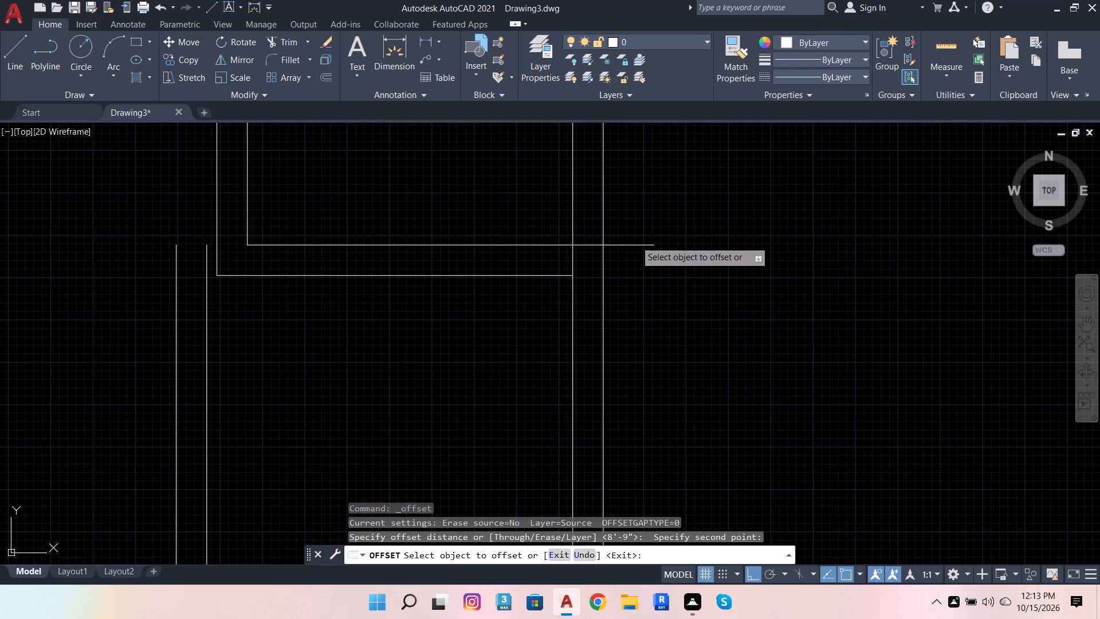
click(631, 280)
scroll(685, 271, down, 1)
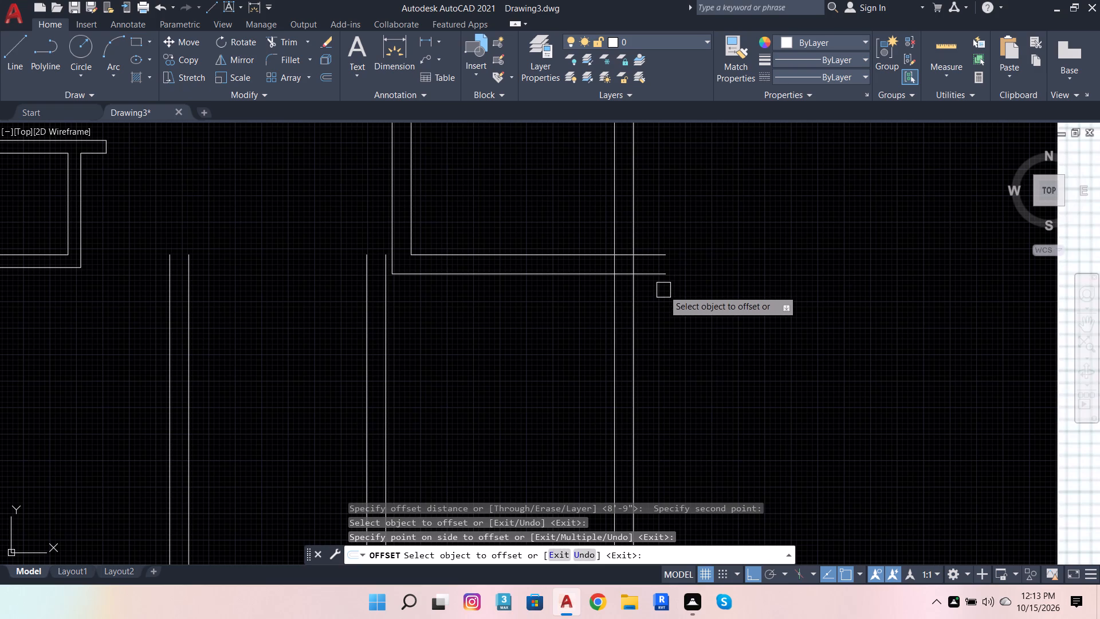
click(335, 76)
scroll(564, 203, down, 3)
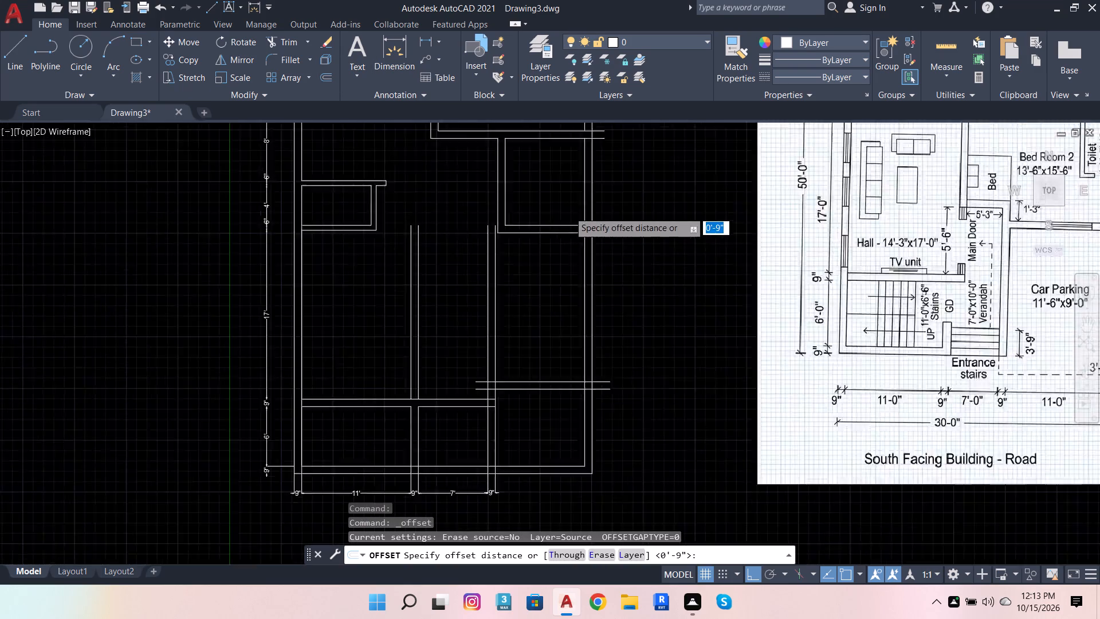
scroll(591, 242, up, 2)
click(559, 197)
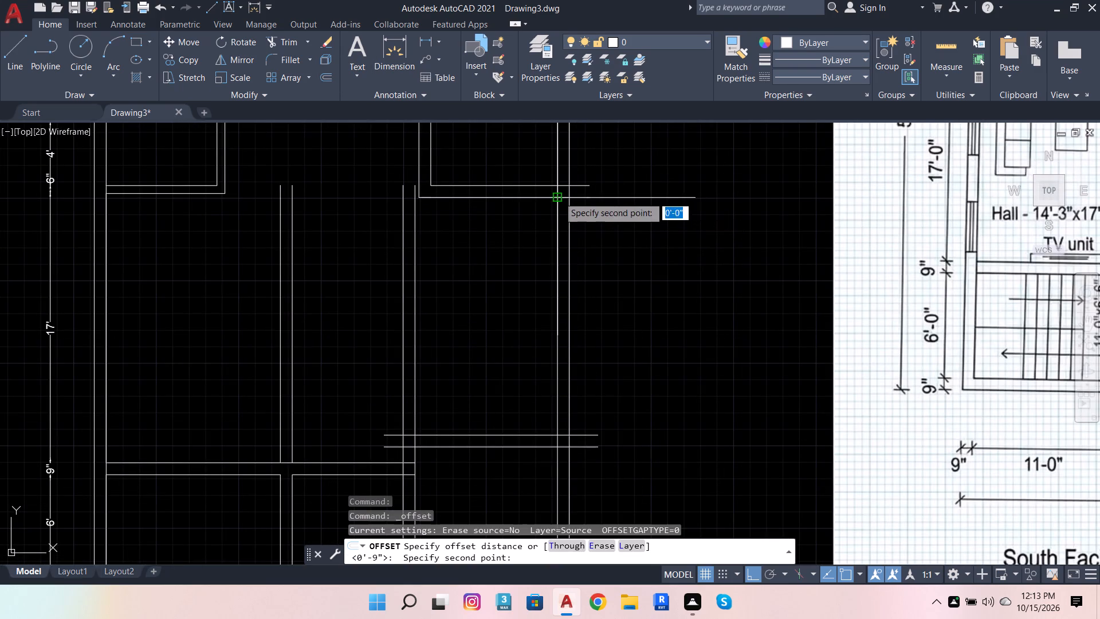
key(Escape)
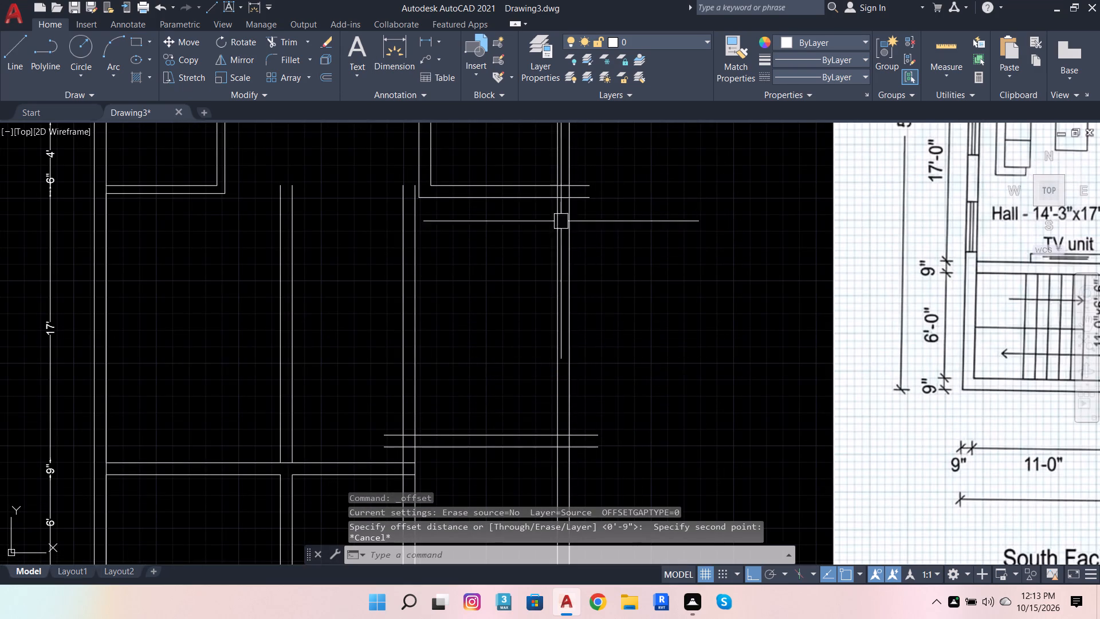
Dimension the north wall's thickness vertically, placing the dimension at the east end of the 2' line beyond the outer east wall.
scroll(567, 268, down, 2)
scroll(518, 263, down, 3)
scroll(522, 209, up, 3)
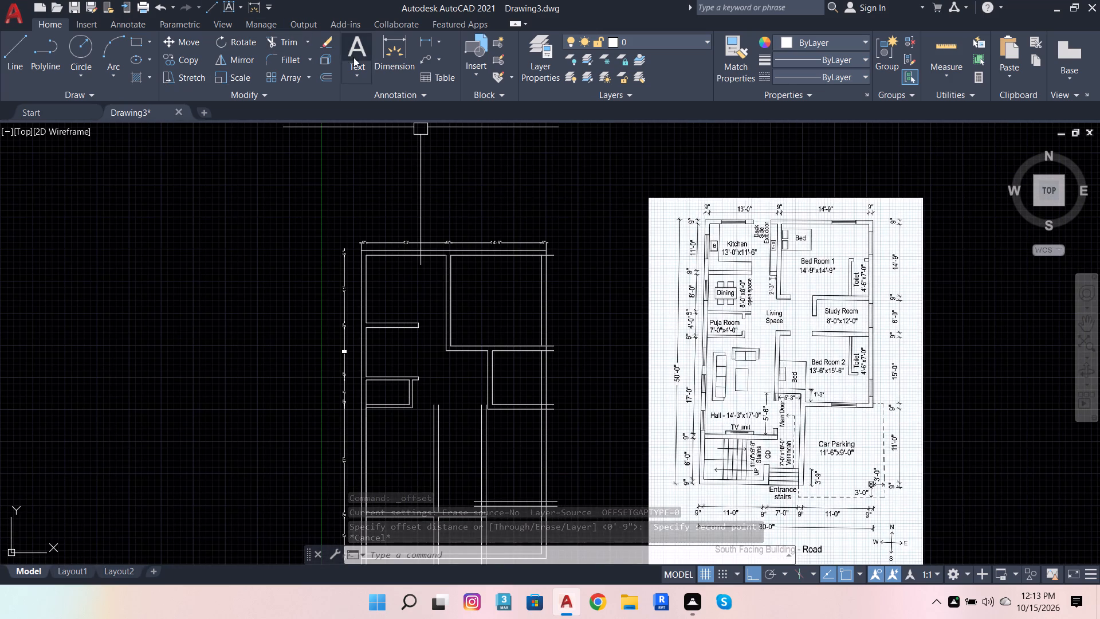
click(390, 56)
scroll(559, 269, up, 3)
scroll(514, 197, up, 1)
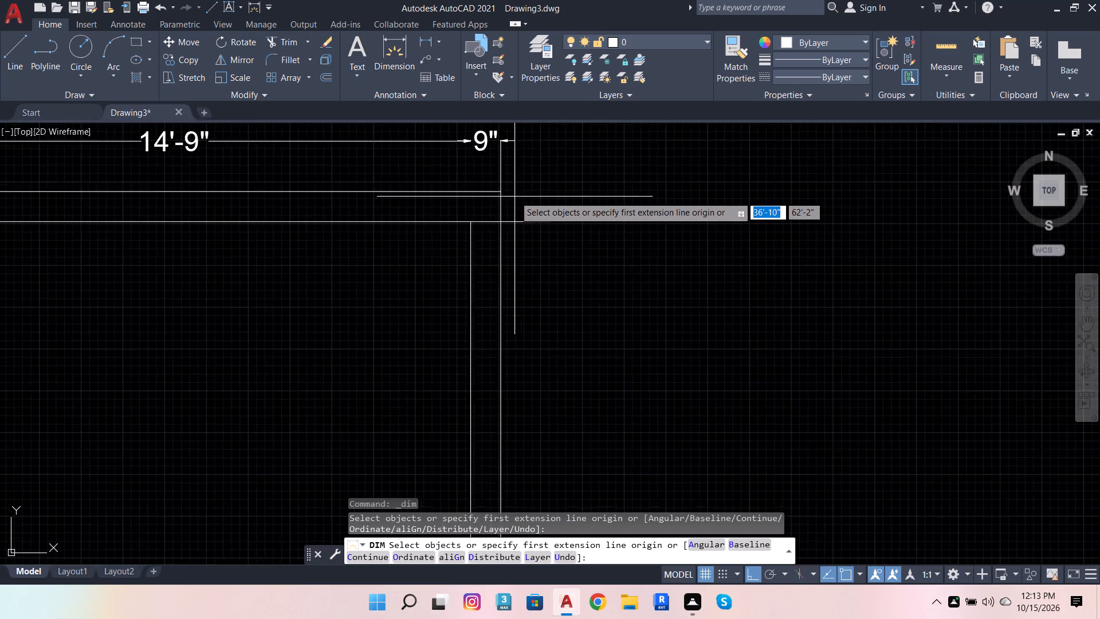
scroll(514, 196, up, 1)
click(489, 189)
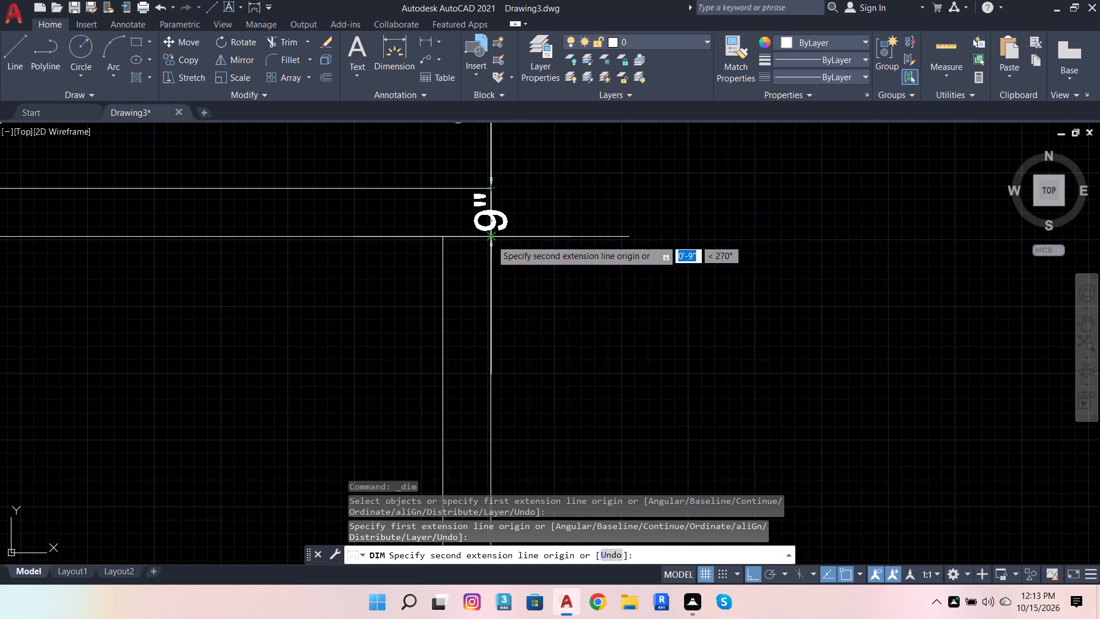
click(569, 238)
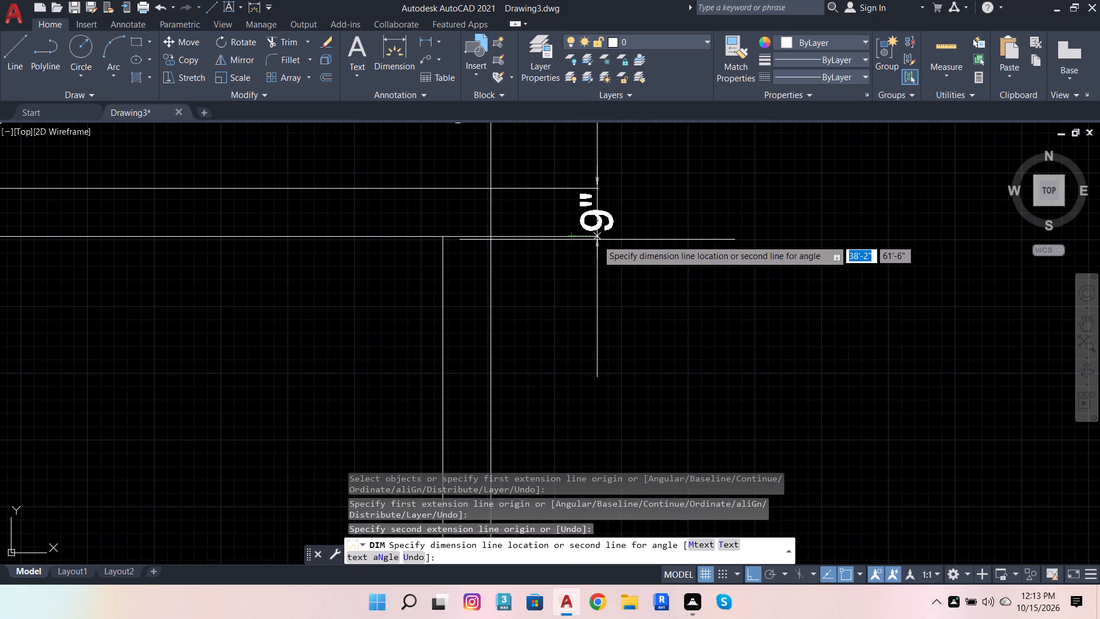
scroll(572, 236, up, 2)
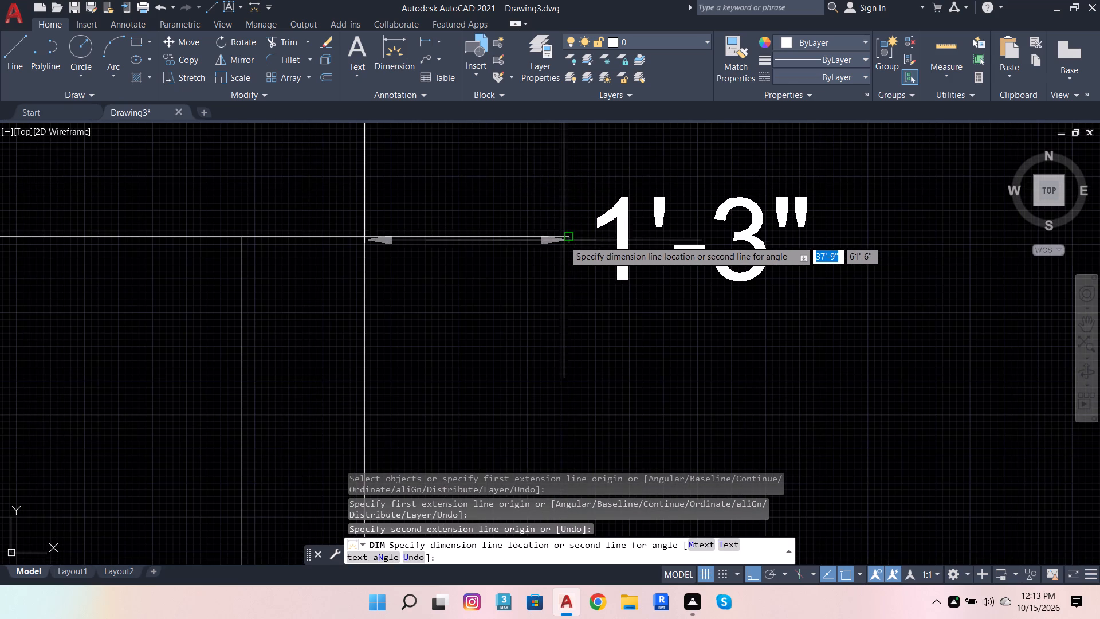
scroll(587, 242, down, 2)
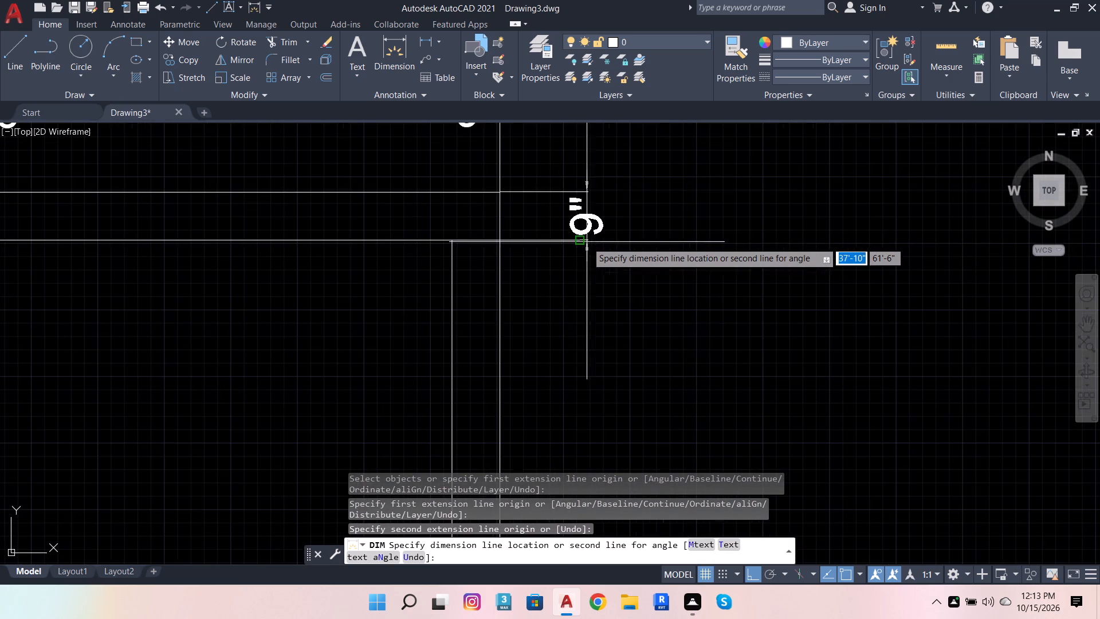
click(576, 237)
Dimension Bed Room 1's inner north-south length between the east ends of the 2' lines, in line with the north wall's thickness dimension.
scroll(608, 217, down, 3)
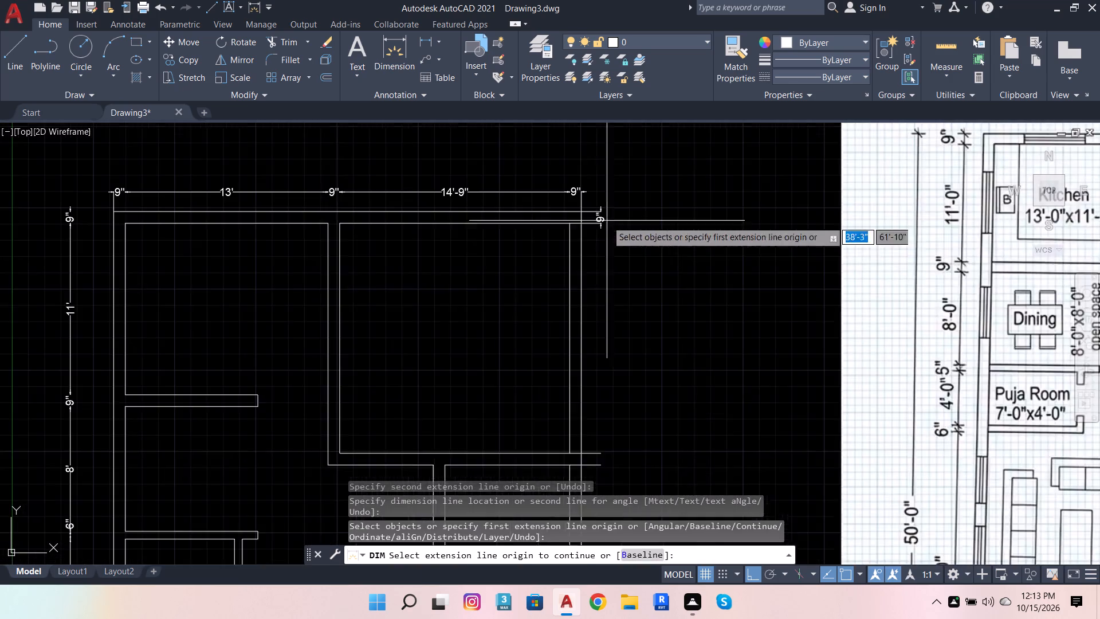
scroll(582, 237, up, 3)
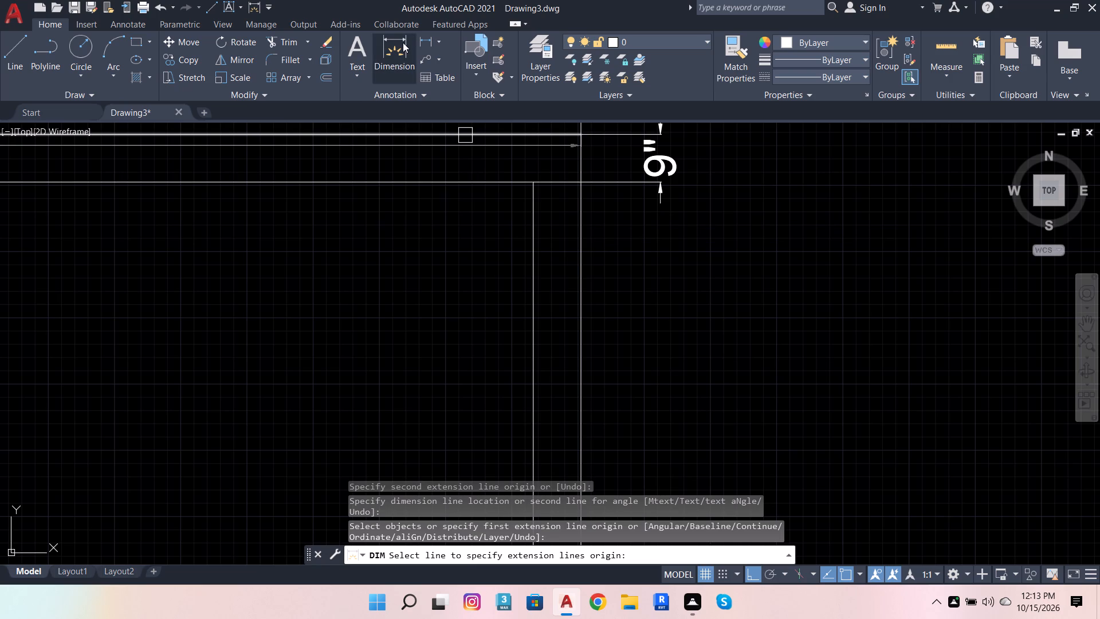
click(403, 42)
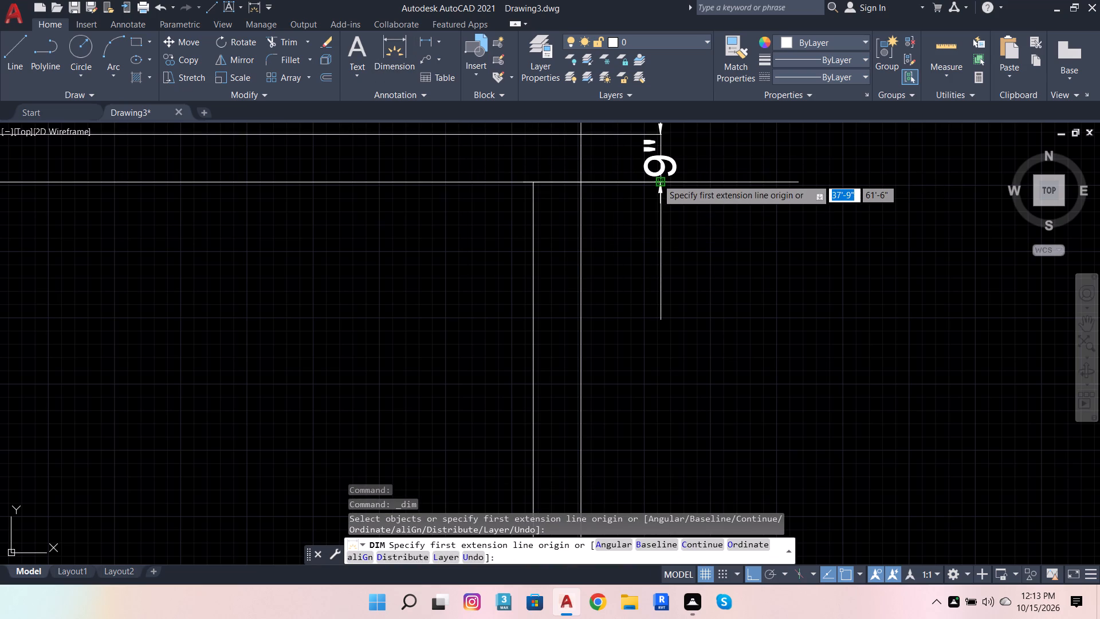
click(657, 179)
scroll(674, 165, down, 3)
scroll(669, 399, up, 3)
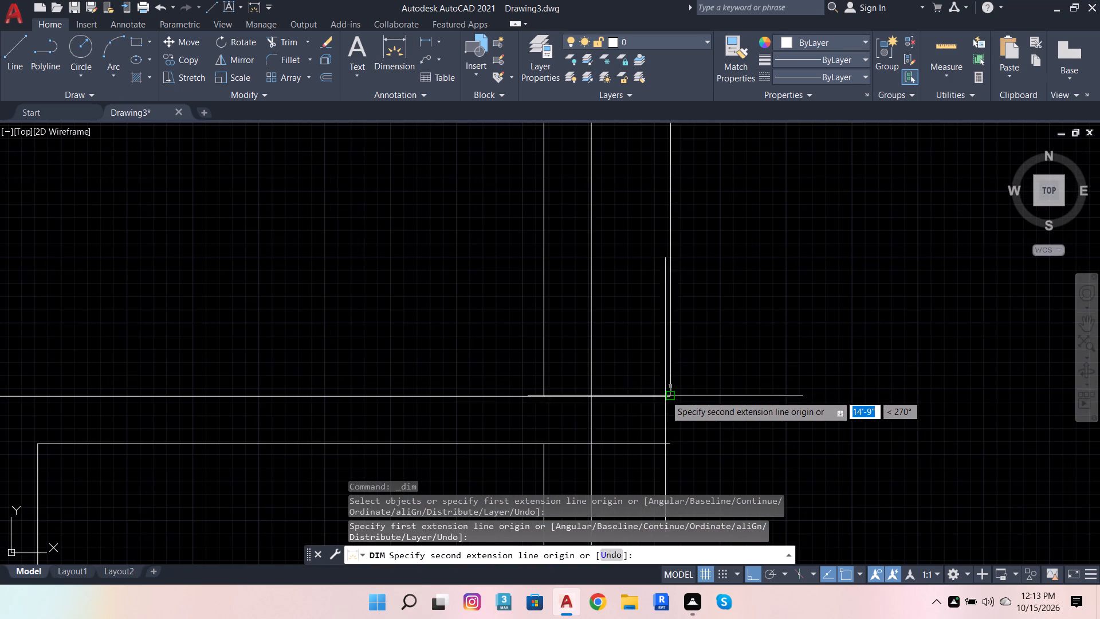
click(671, 398)
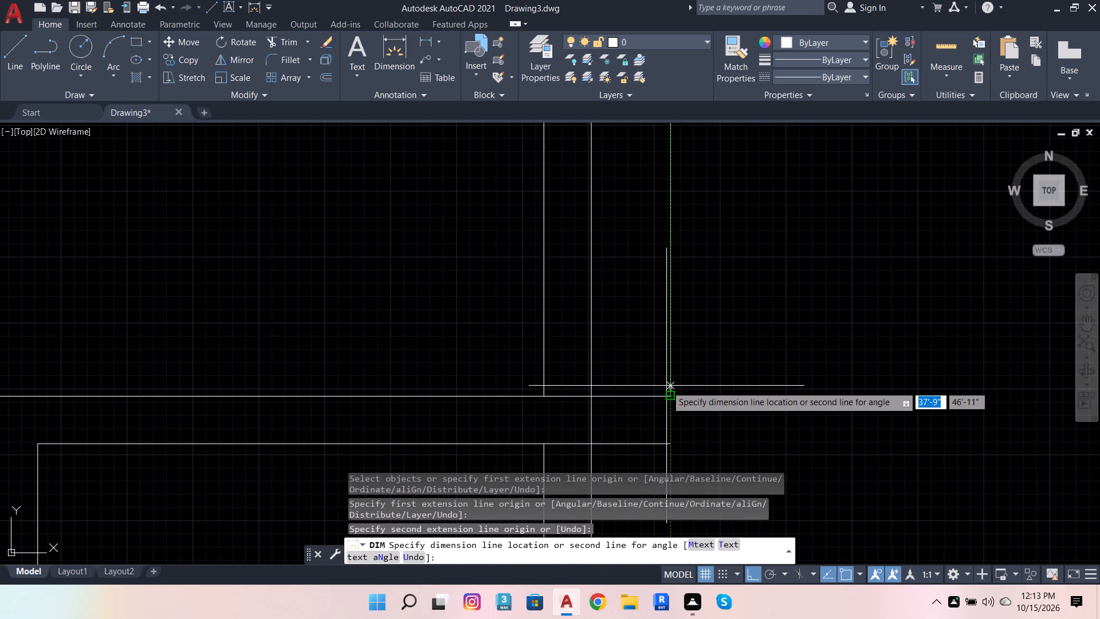
click(669, 392)
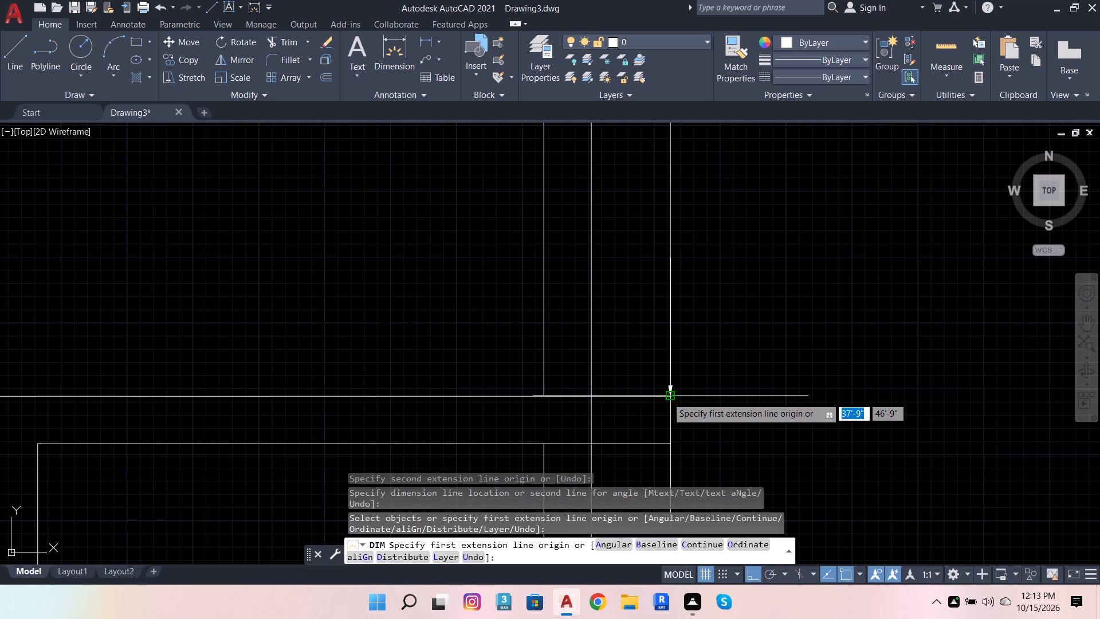
Dimension the thickness of Bed Room 1's south wall between the 2' line ends, continuing the vertical dimension chain.
click(667, 397)
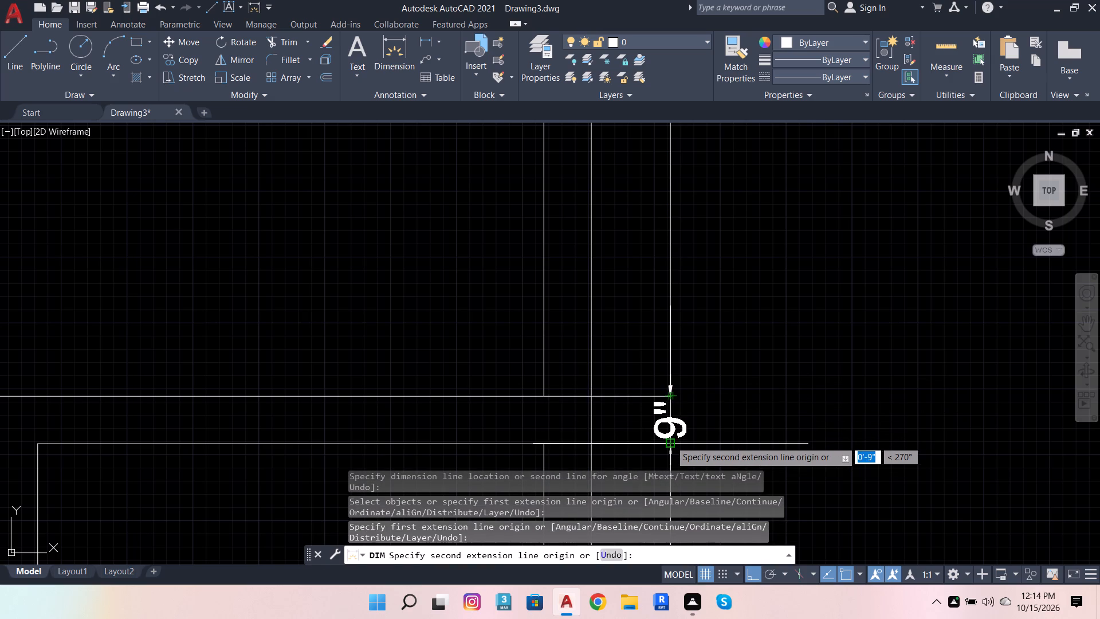
scroll(670, 441, up, 4)
click(661, 460)
scroll(672, 389, down, 1)
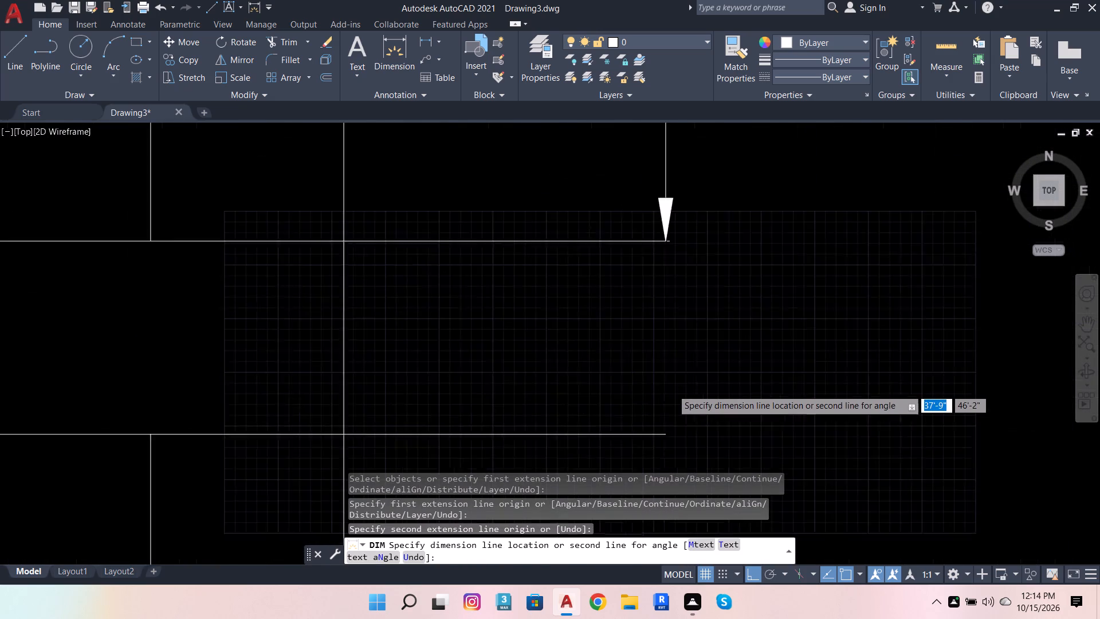
scroll(672, 389, down, 1)
click(670, 389)
Dimension the inner north-south length of the room south of Bed Room 1, continuing the chain along the 2' line ends.
scroll(477, 268, down, 1)
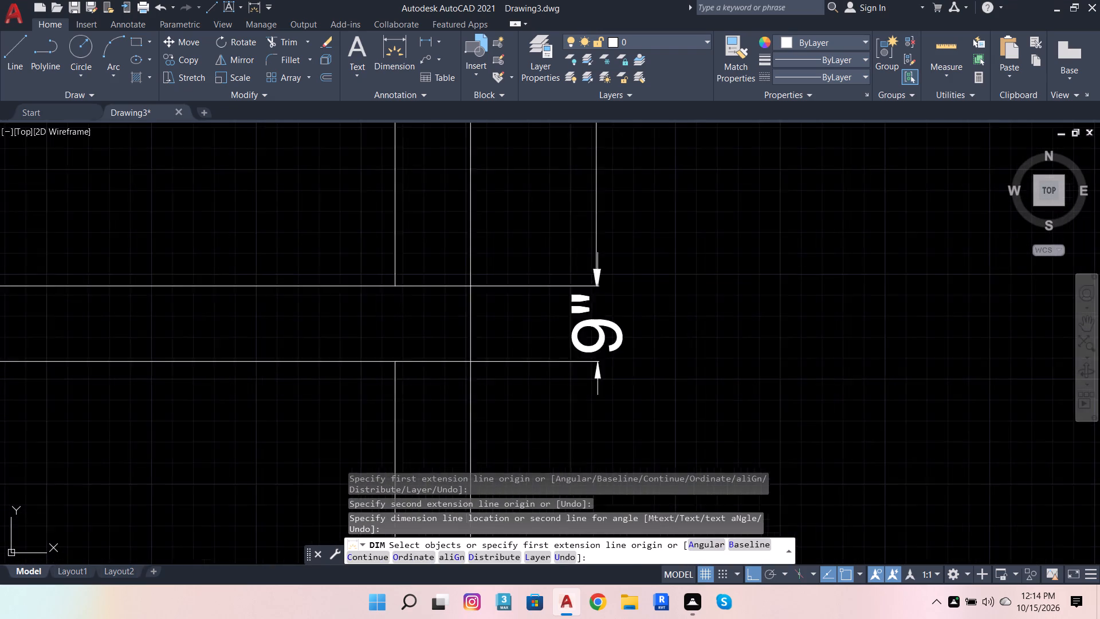
scroll(477, 268, down, 1)
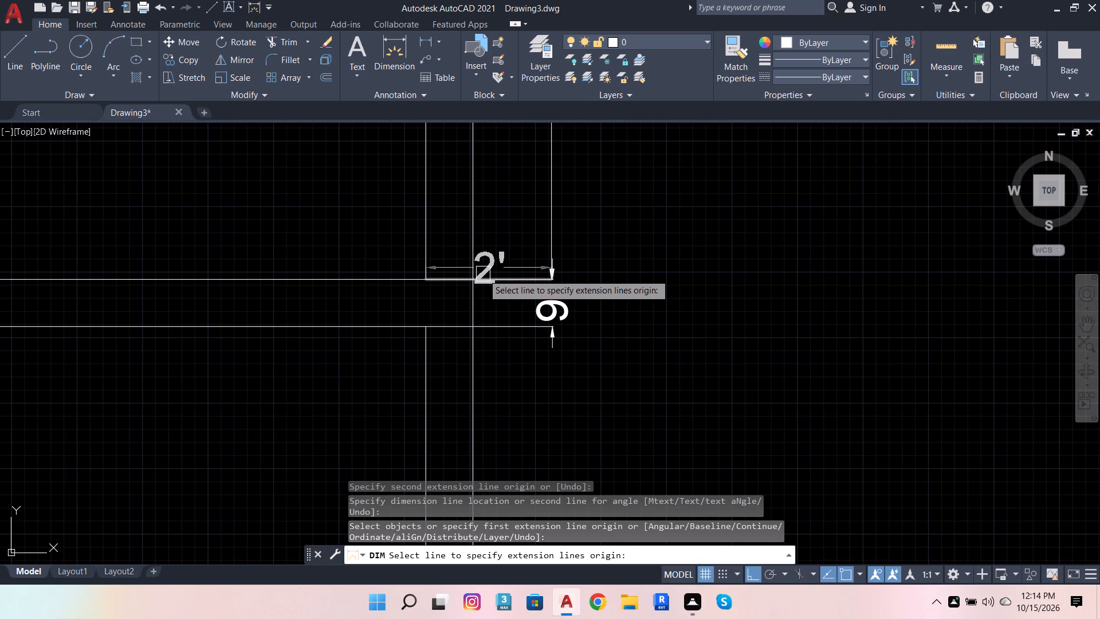
scroll(588, 299, down, 2)
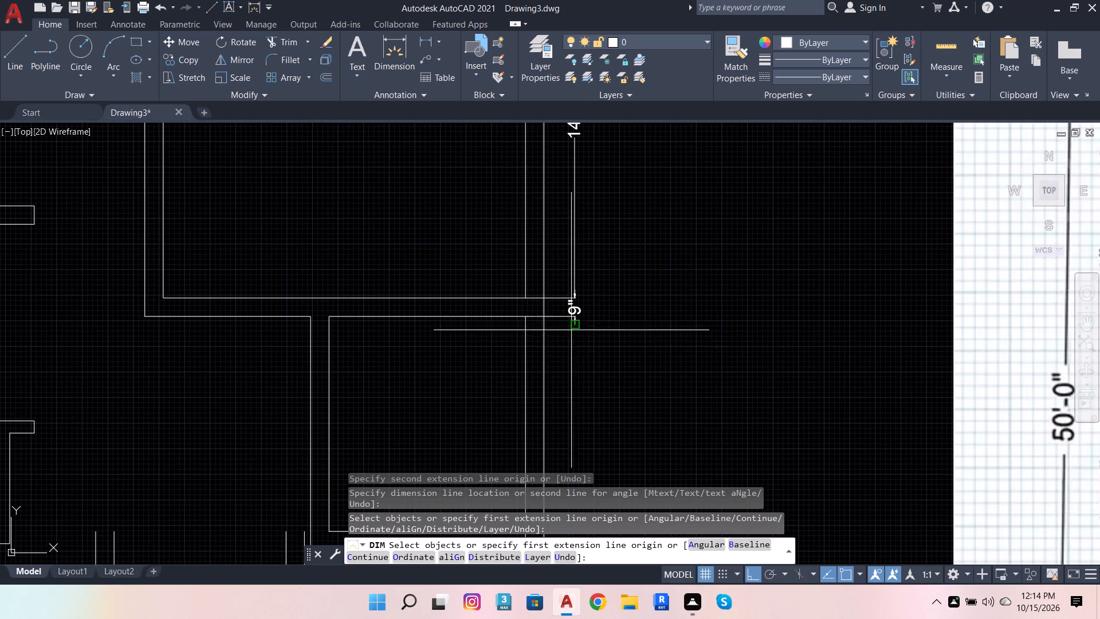
scroll(563, 330, up, 3)
scroll(606, 280, up, 4)
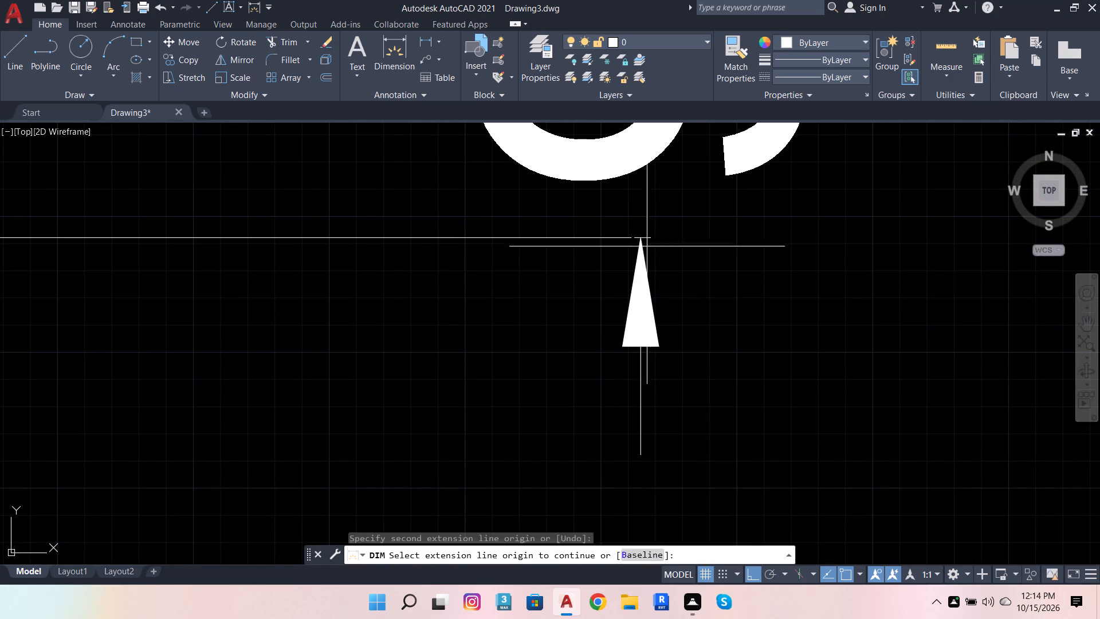
click(632, 238)
scroll(658, 227, down, 7)
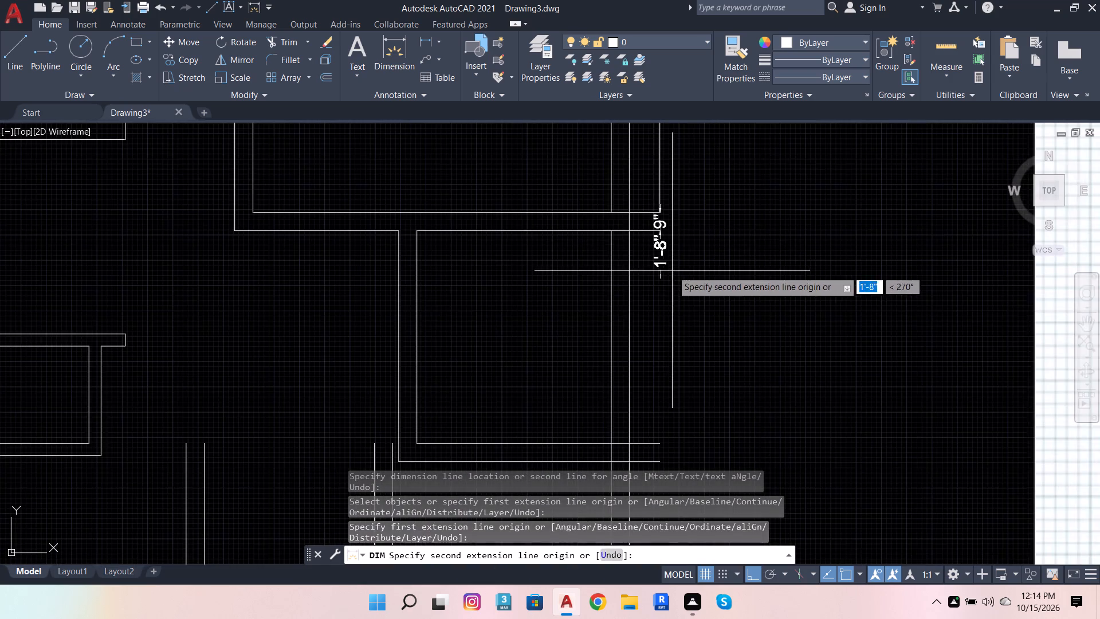
scroll(672, 271, down, 2)
scroll(665, 344, up, 6)
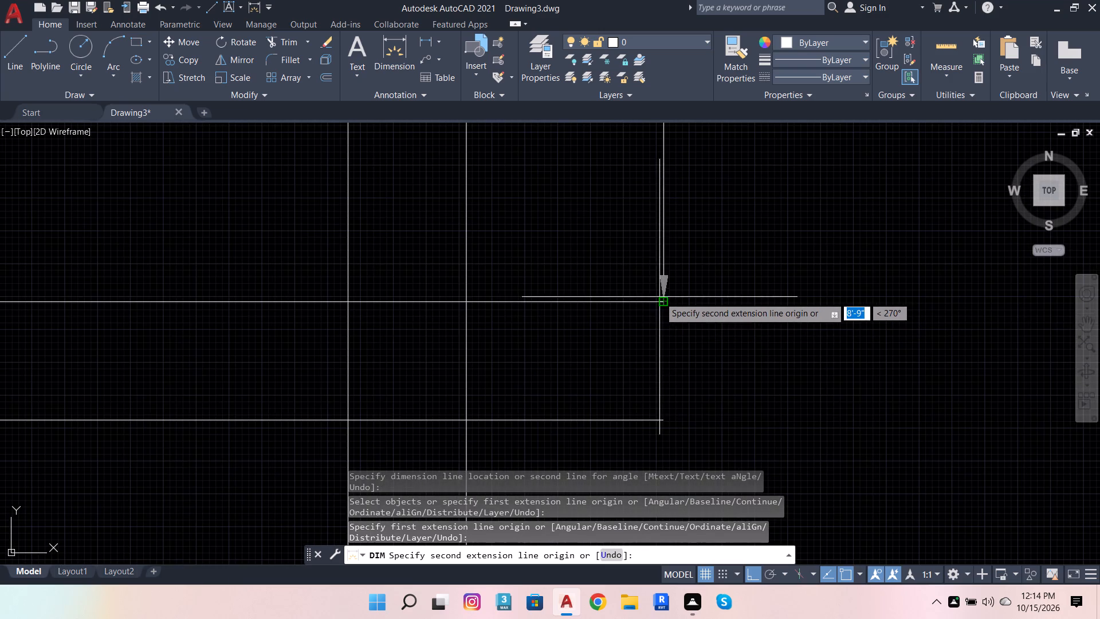
click(665, 303)
click(667, 303)
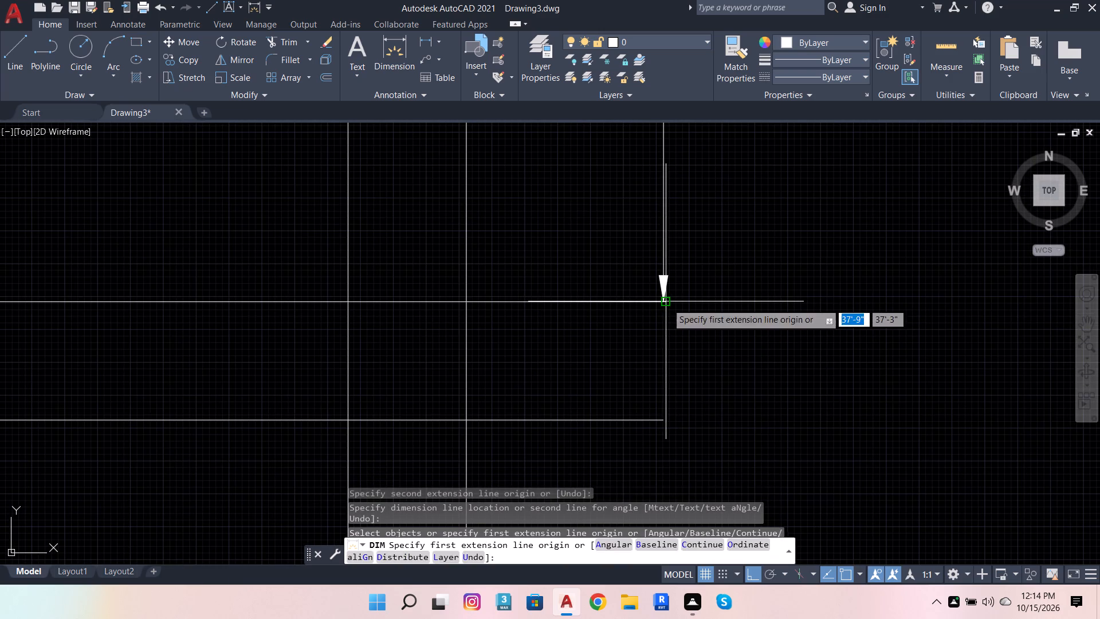
Dimension the thickness of the Study Room's south wall between the 2' line ends, continuing the vertical dimension chain.
scroll(657, 303, up, 3)
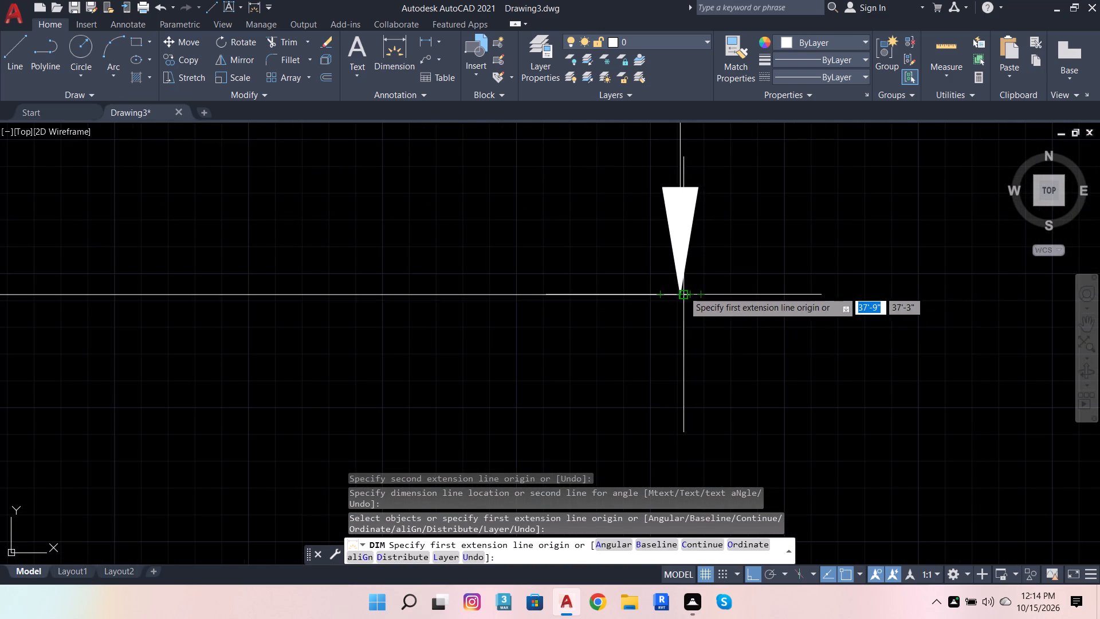
click(682, 295)
scroll(686, 308, down, 4)
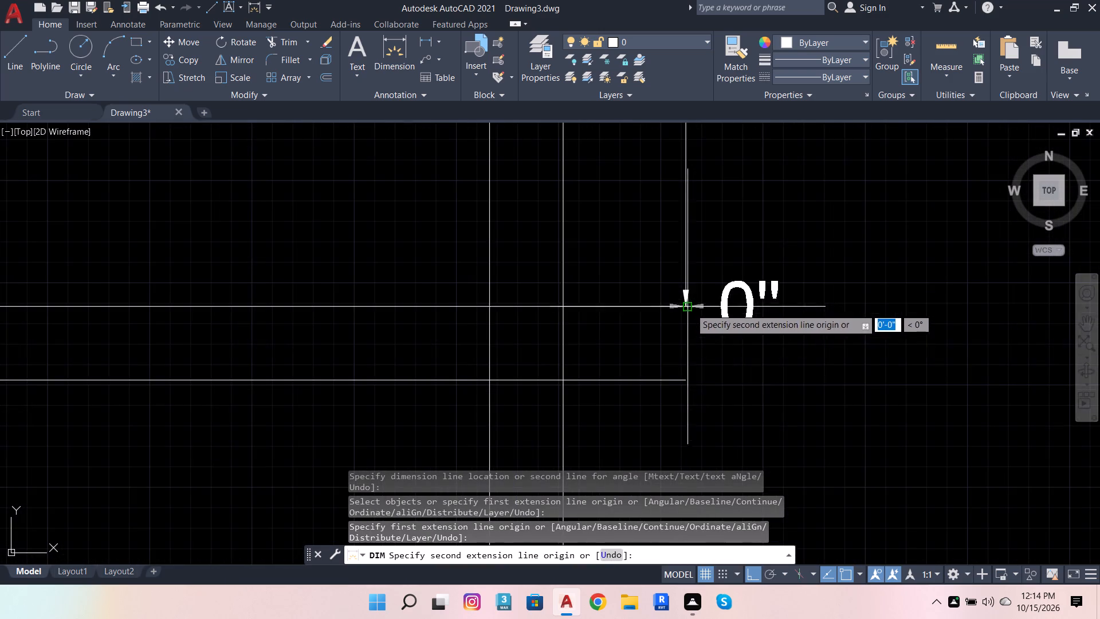
scroll(683, 378, up, 4)
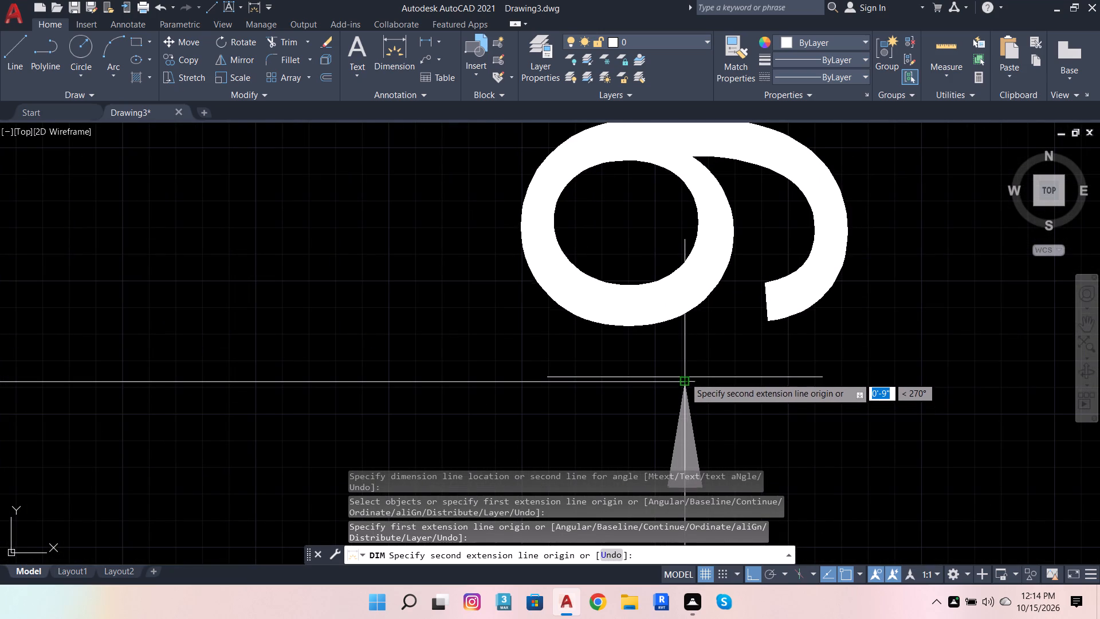
click(684, 377)
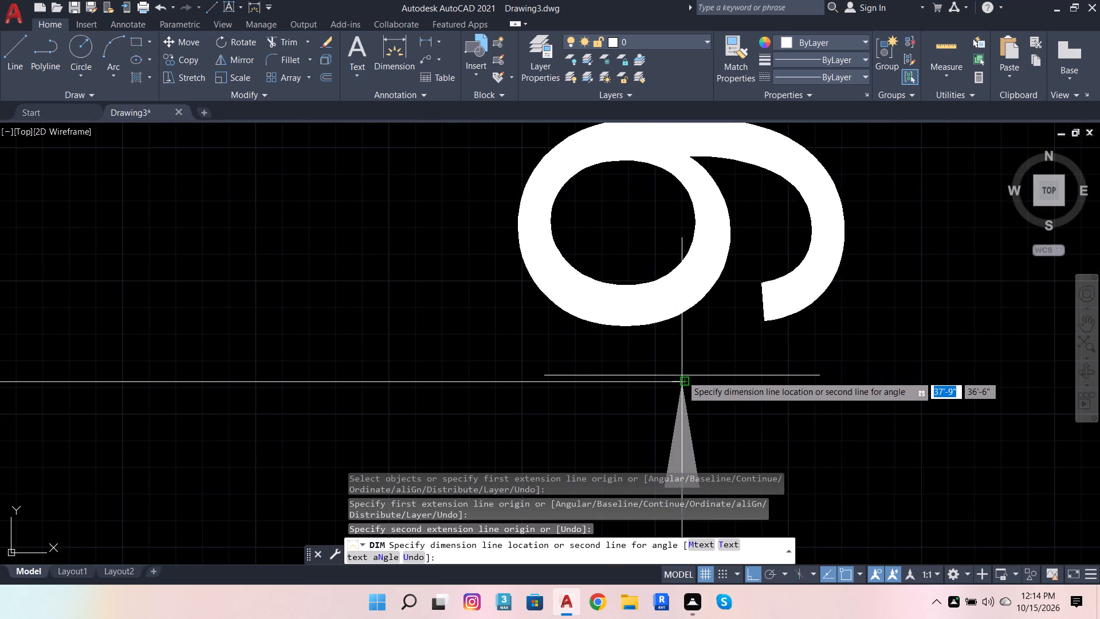
click(681, 383)
Dimension Bed Room 2's inner north-south length, from the Study Room's south wall to the horizontal wall pair farther south.
scroll(728, 348, down, 5)
scroll(726, 373, up, 4)
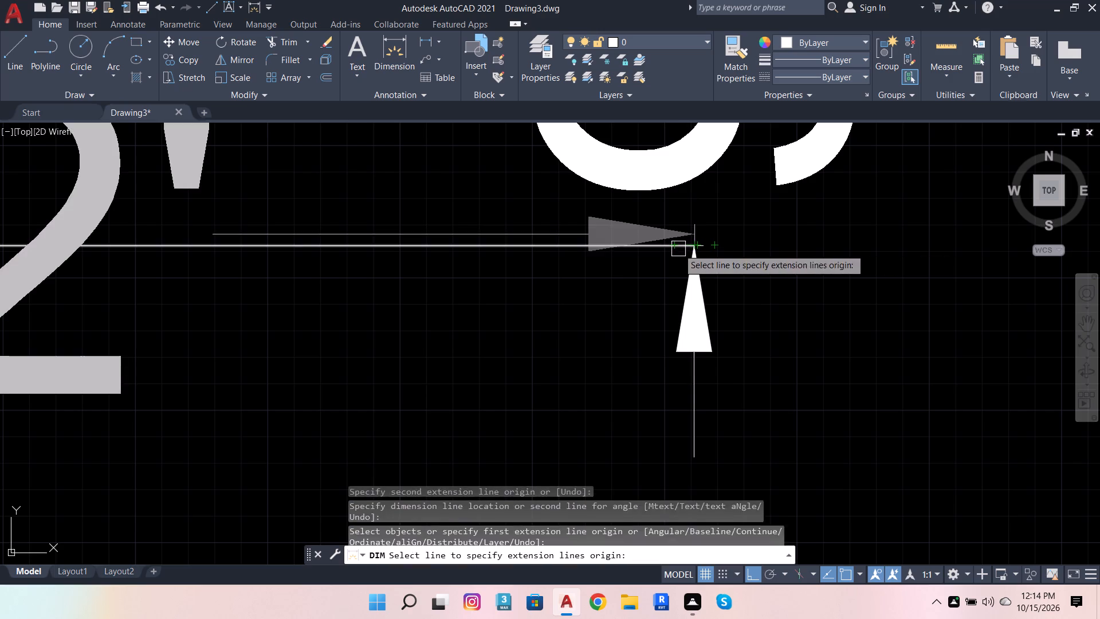
click(693, 245)
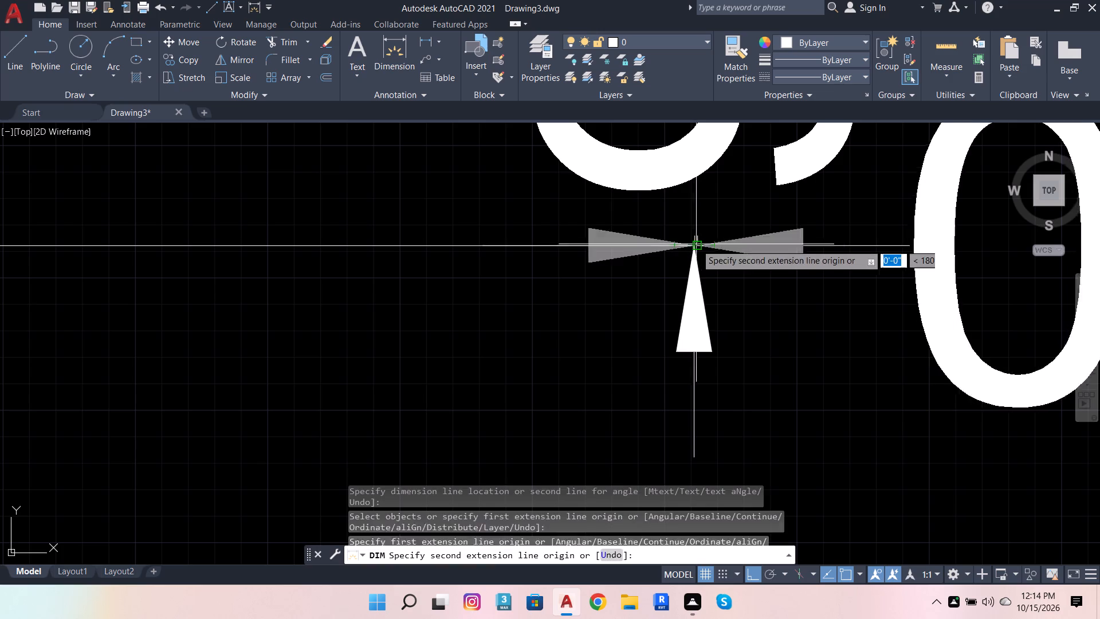
scroll(746, 214, down, 13)
scroll(753, 260, up, 5)
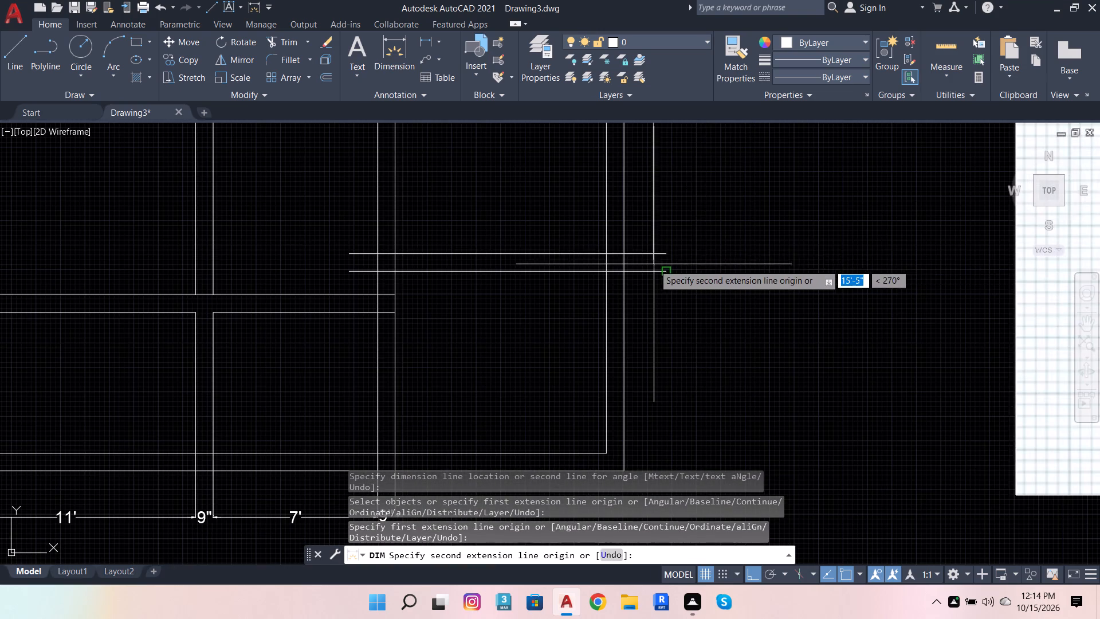
scroll(651, 260, up, 2)
click(681, 241)
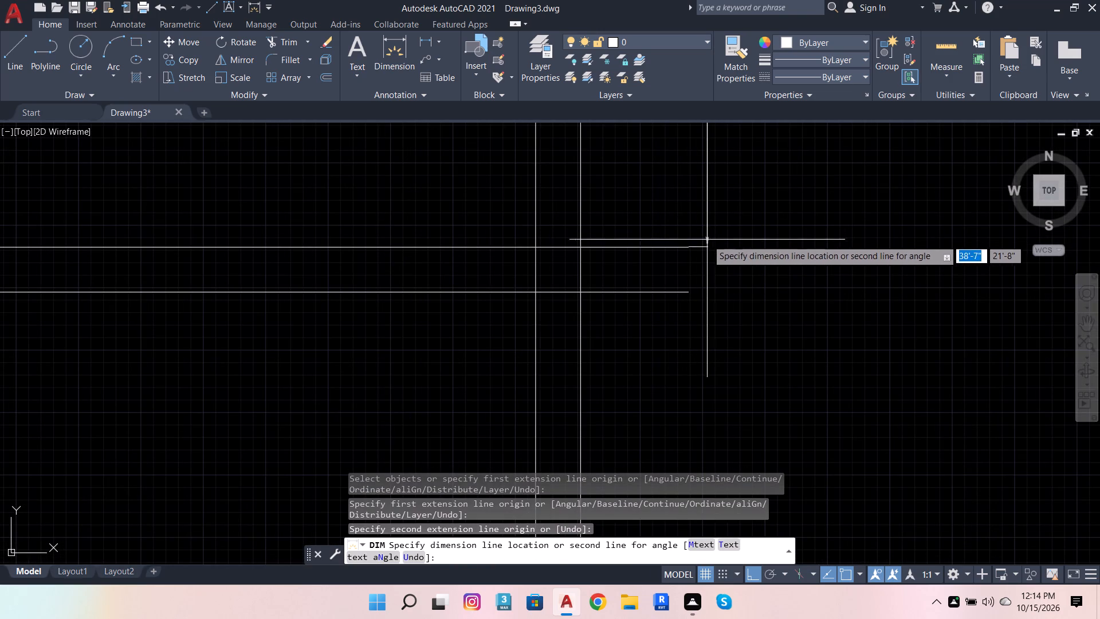
click(686, 244)
Dimension the thickness of Bed Room 2's south wall between the east ends of its two lines, in line with the chain.
scroll(689, 255, down, 5)
scroll(706, 213, up, 3)
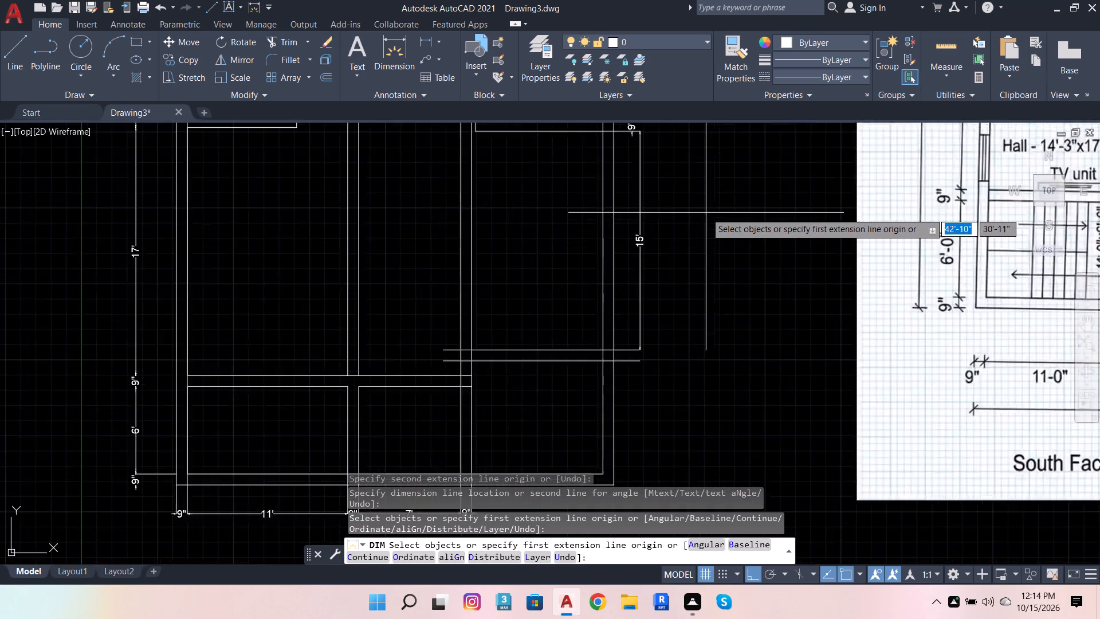
scroll(655, 229, down, 3)
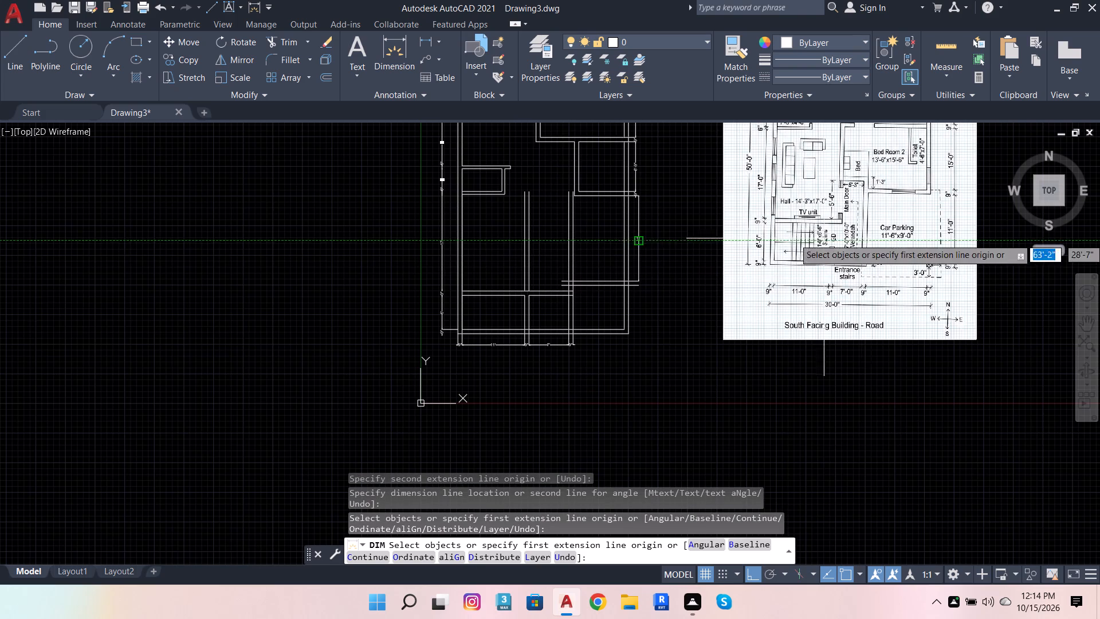
scroll(832, 277, down, 1)
scroll(936, 163, up, 1)
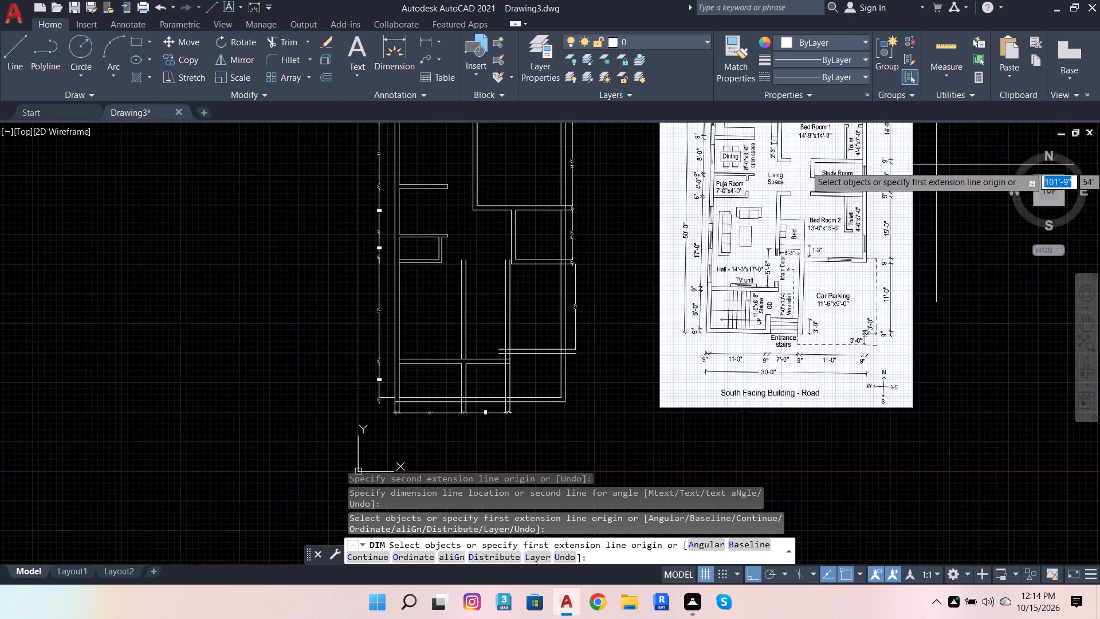
scroll(936, 167, up, 2)
scroll(887, 209, down, 2)
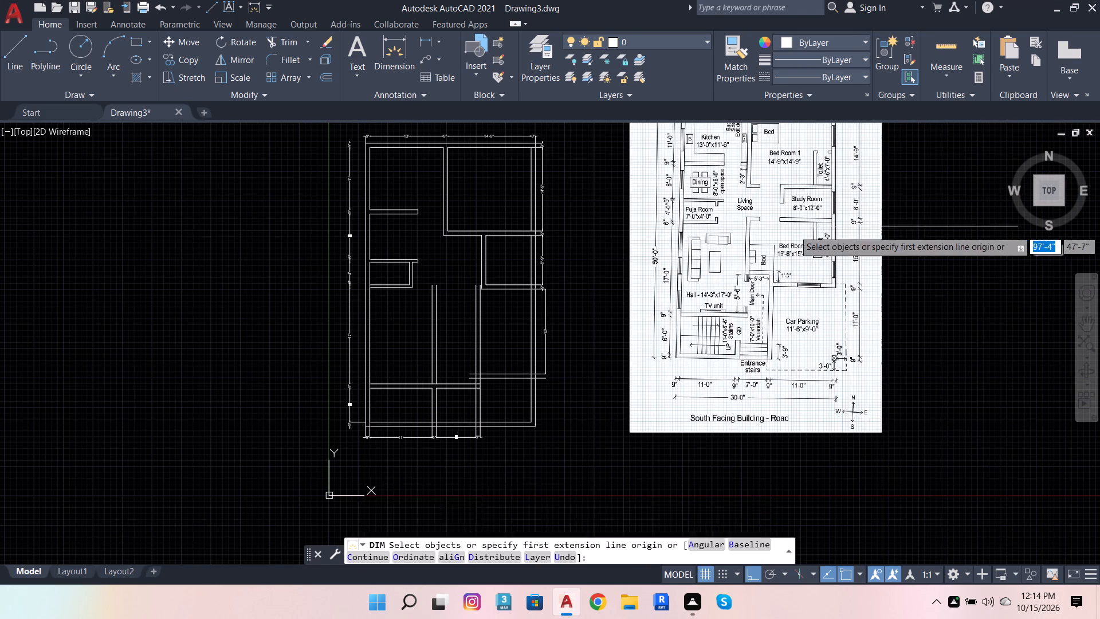
scroll(524, 378, up, 5)
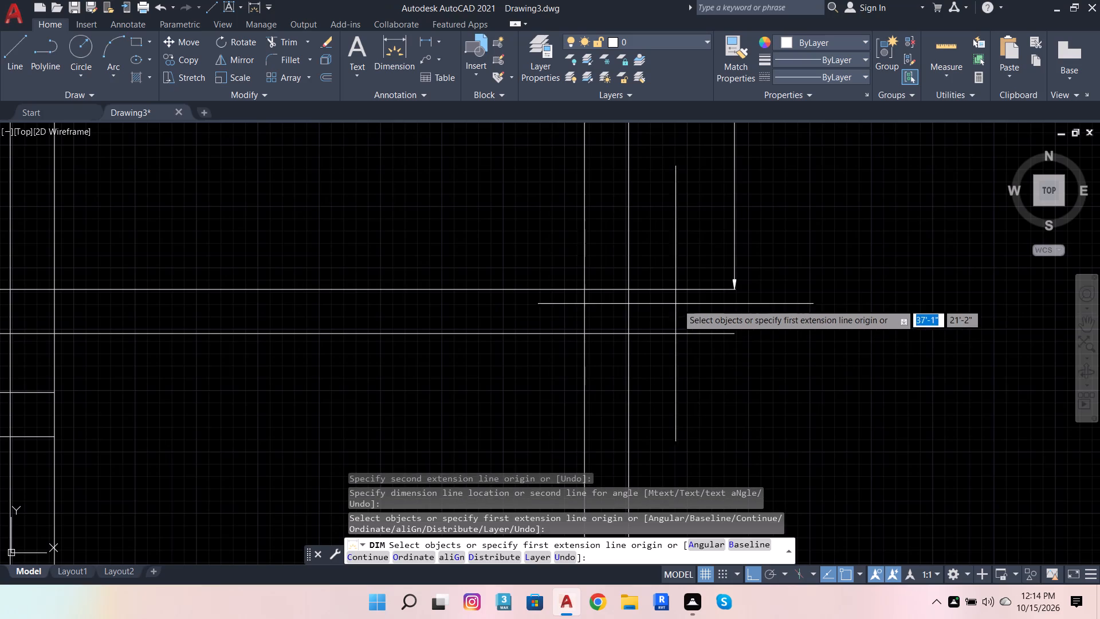
click(735, 292)
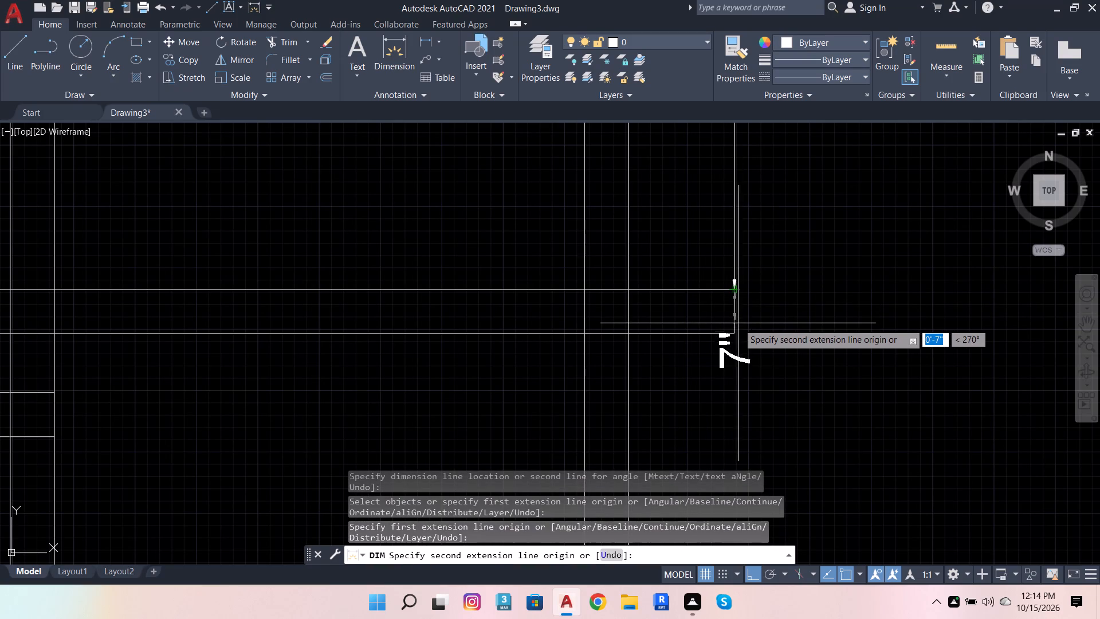
scroll(733, 332, up, 2)
click(732, 335)
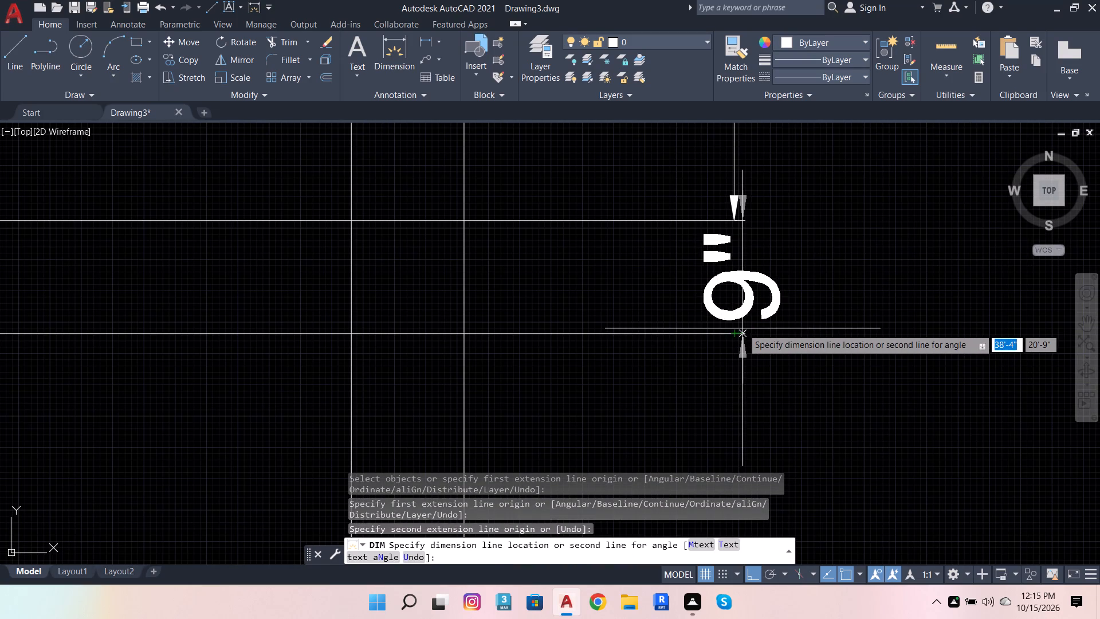
click(734, 334)
Add an 11' vertical dimension for the car parking, running south from the outer face of Bed Room 2's south wall.
scroll(765, 296, down, 5)
scroll(777, 329, up, 2)
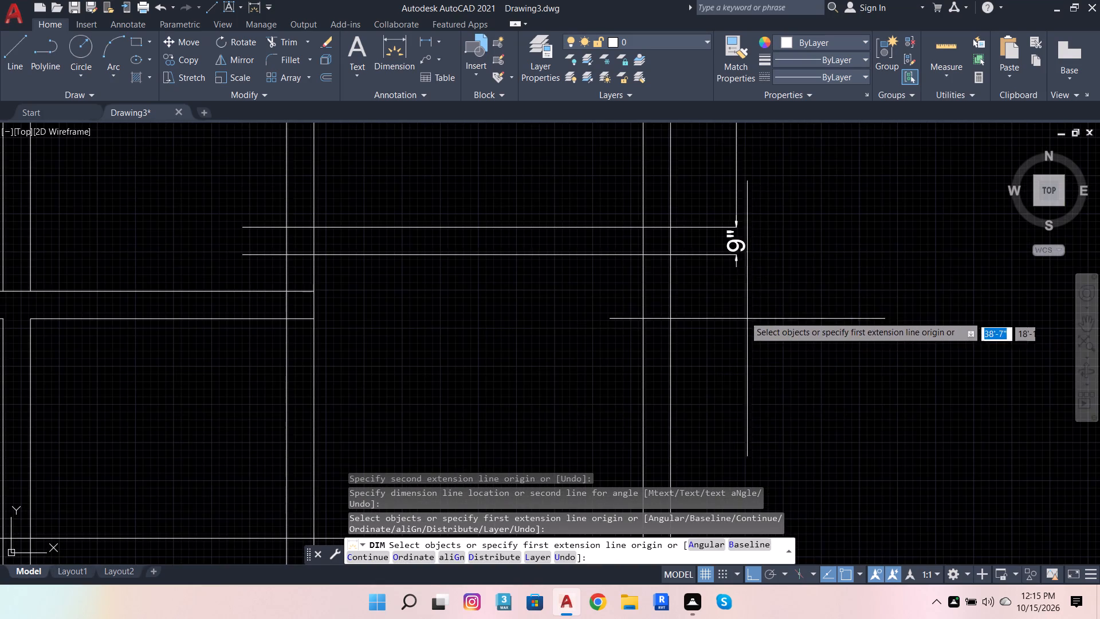
scroll(732, 254, up, 2)
click(740, 254)
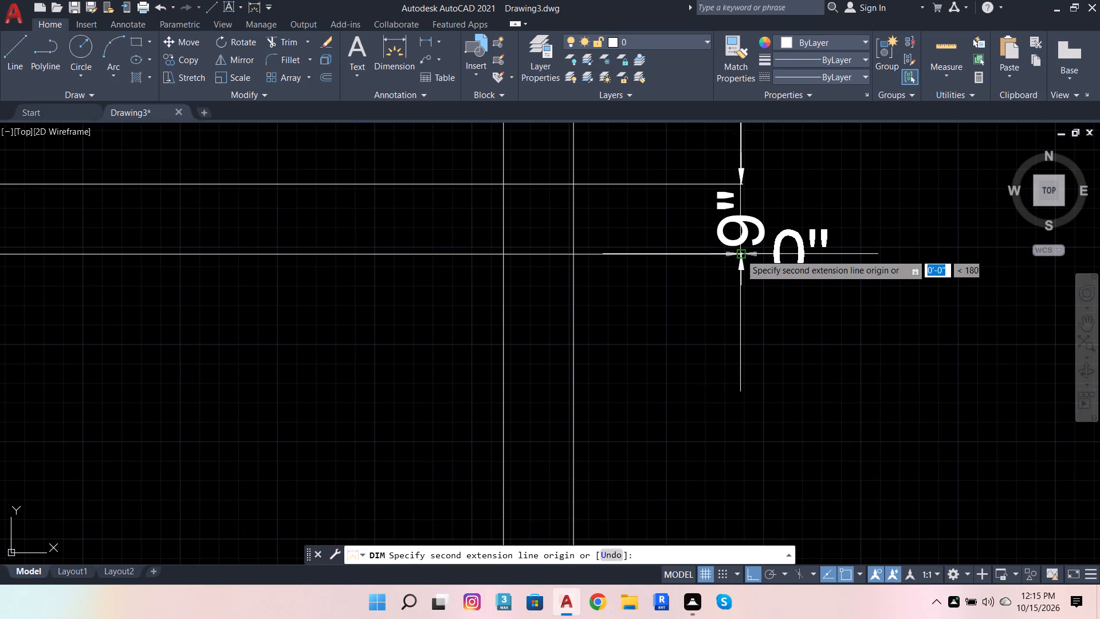
scroll(755, 241, down, 7)
scroll(765, 311, up, 2)
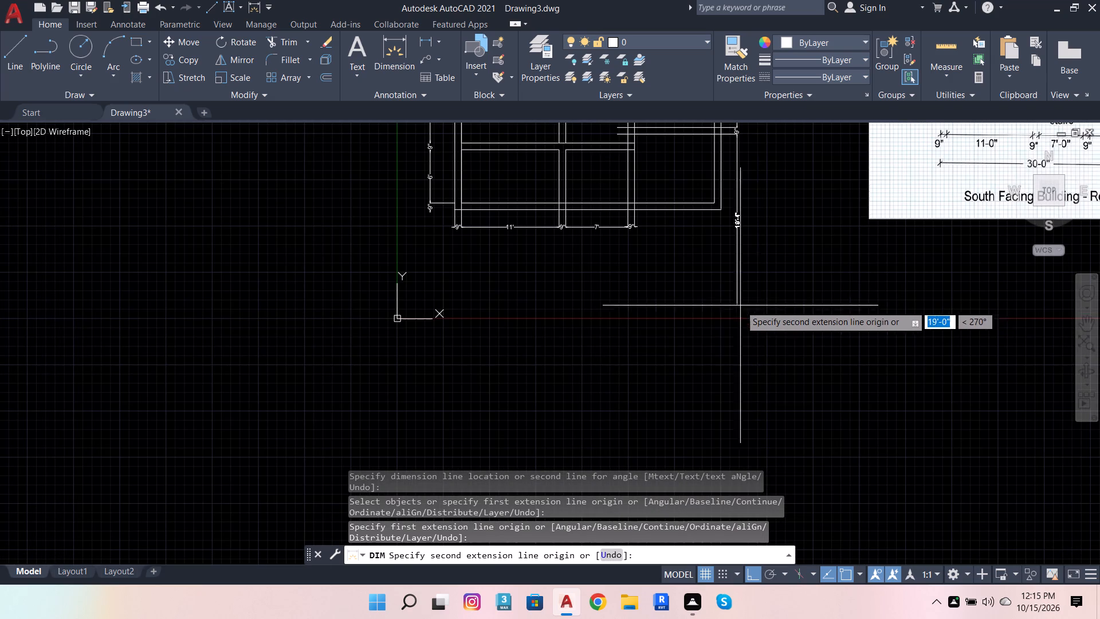
scroll(738, 307, down, 1)
scroll(807, 258, down, 2)
scroll(912, 224, up, 3)
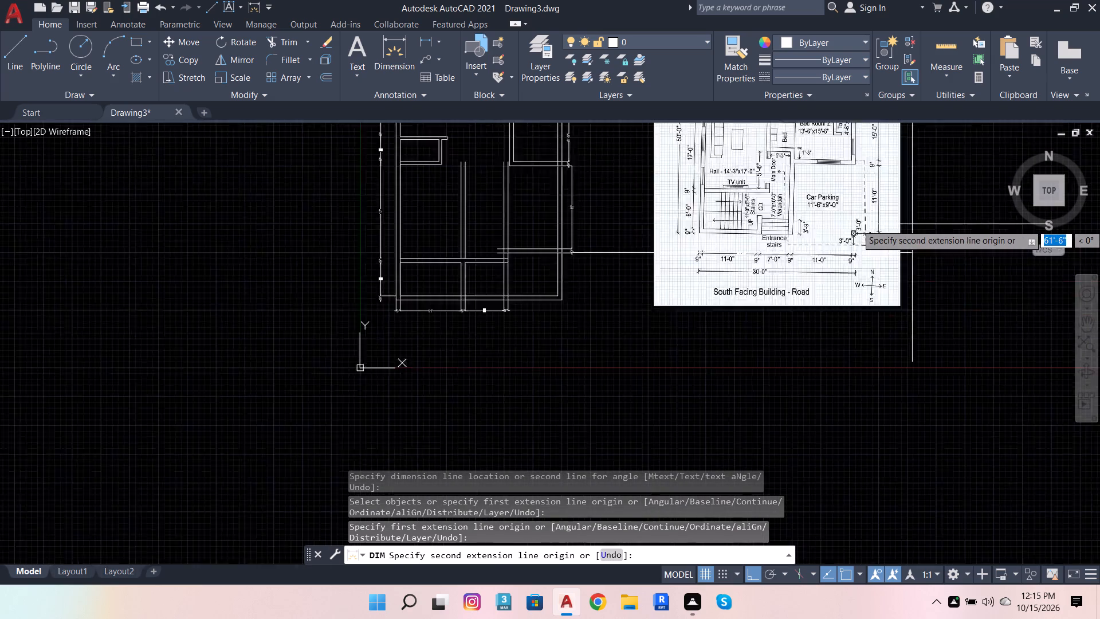
scroll(906, 225, down, 2)
scroll(622, 308, up, 2)
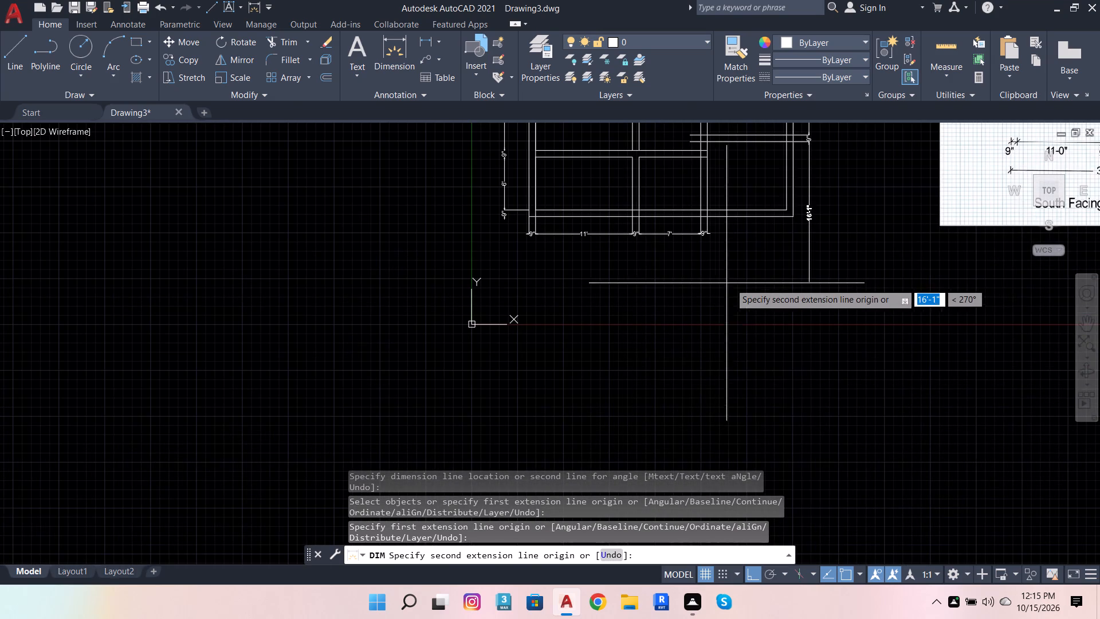
text(11')
key(Return)
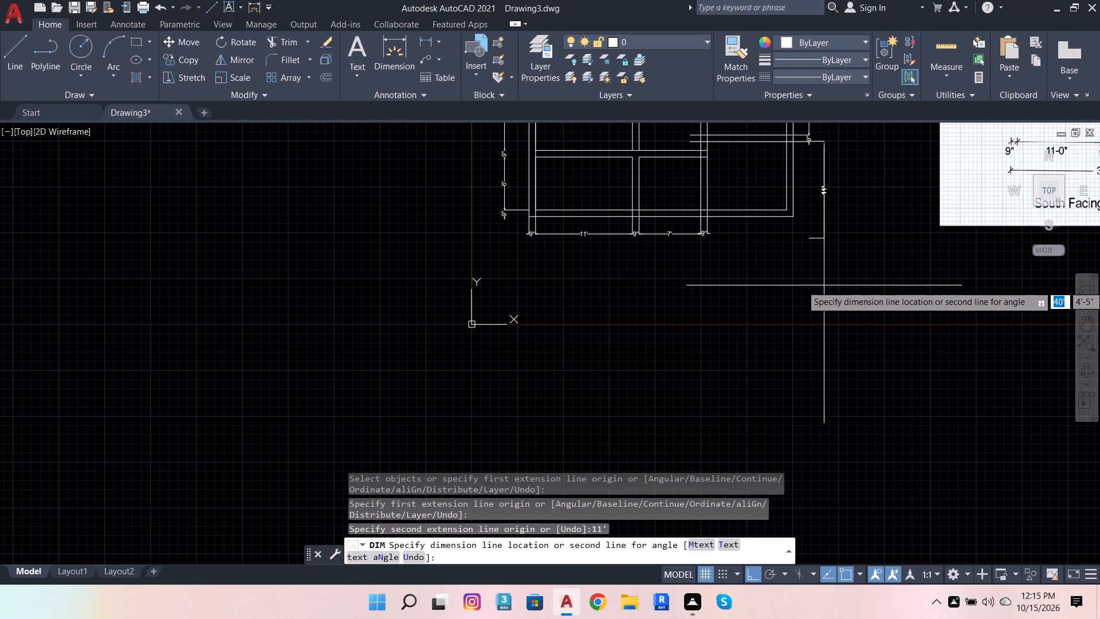
scroll(811, 254, up, 3)
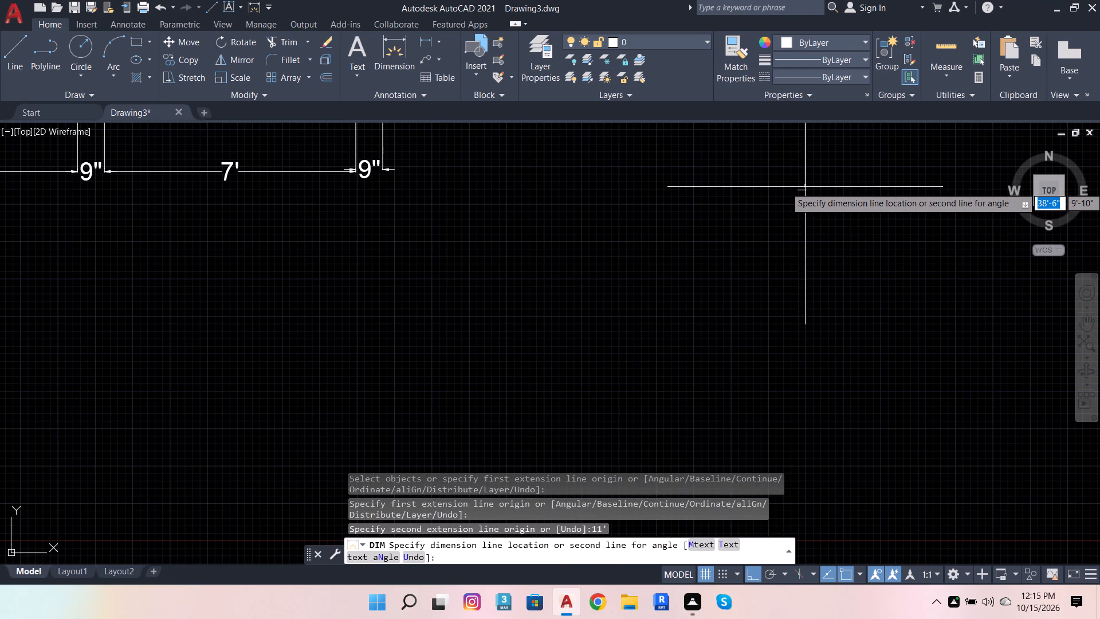
click(801, 190)
Add a 9" vertical dimension directly south of the 11' car parking dimension to finish the east dimension chain.
scroll(808, 220, down, 2)
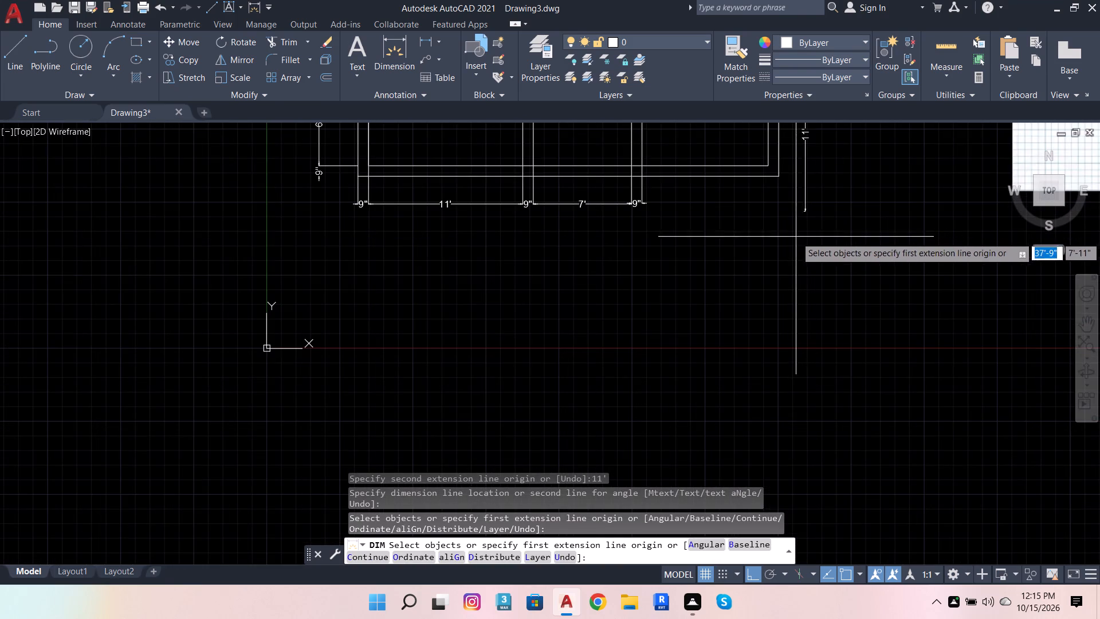
scroll(802, 222, up, 2)
click(803, 194)
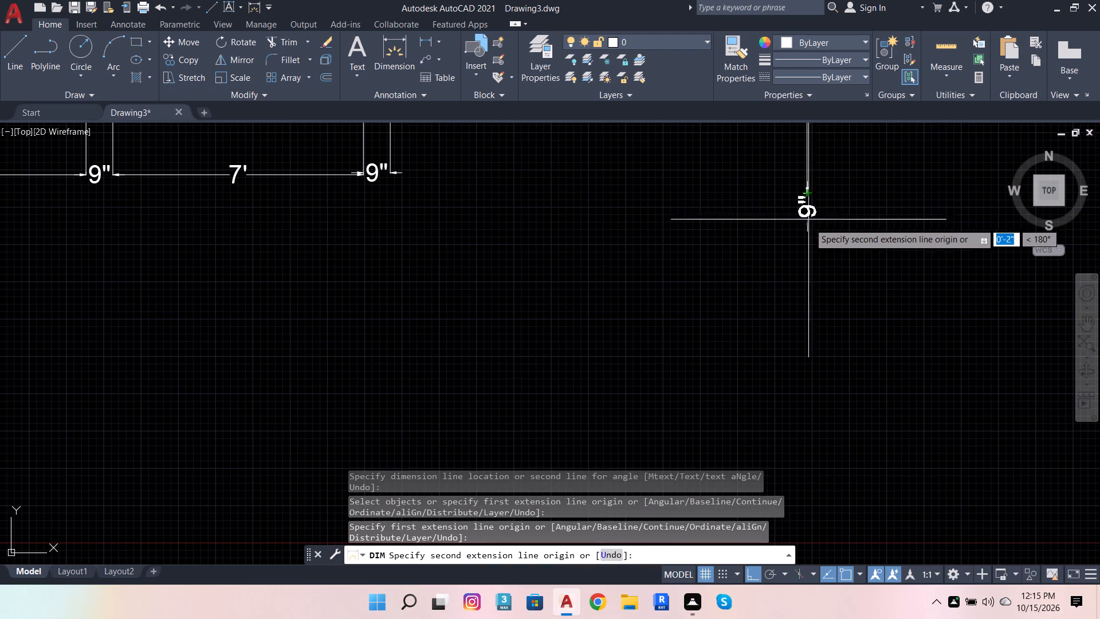
key(9)
key(Return)
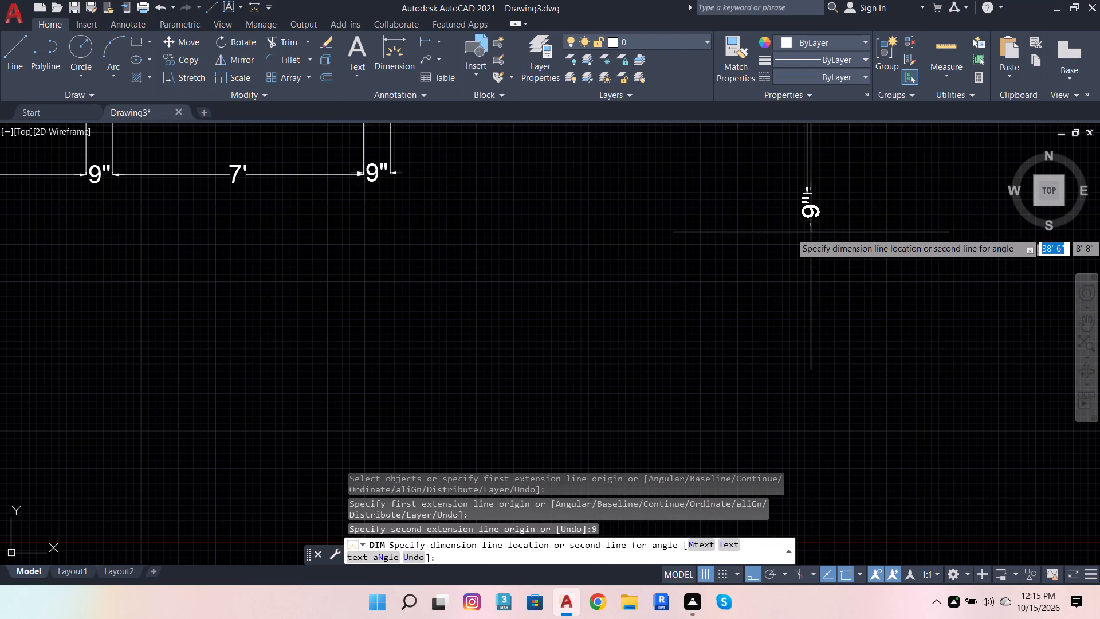
scroll(806, 208, up, 3)
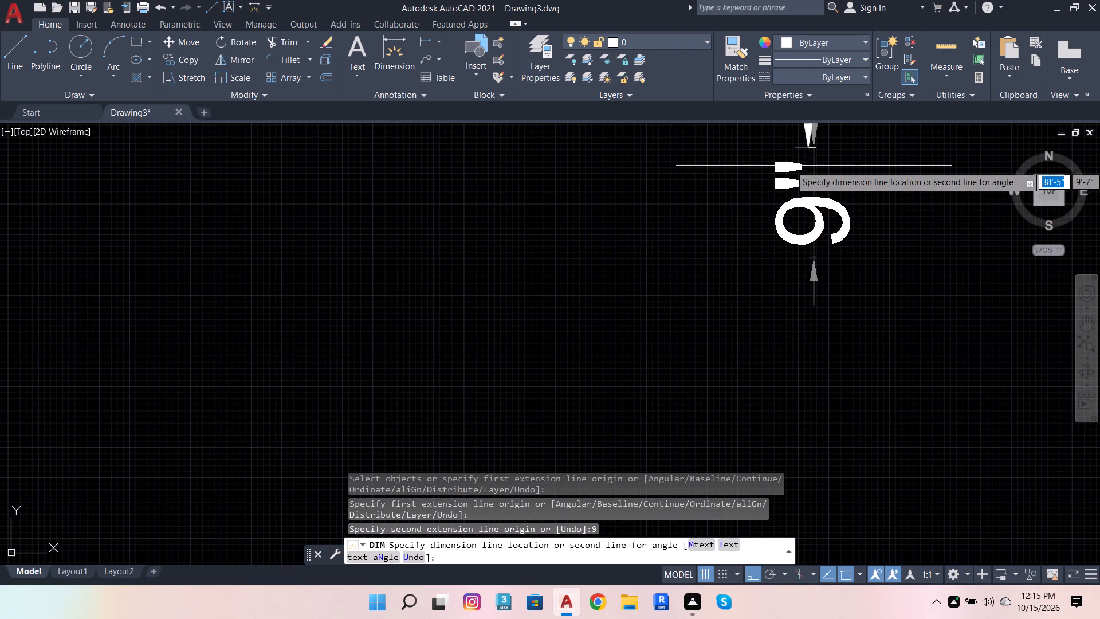
click(804, 147)
scroll(788, 199, down, 5)
scroll(785, 253, down, 3)
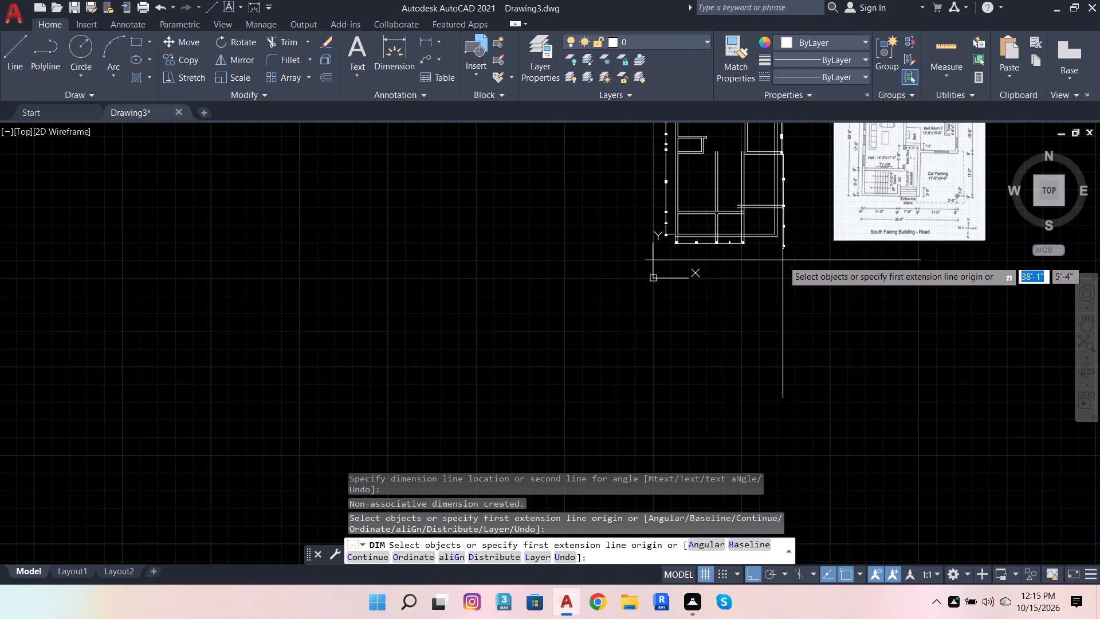
scroll(989, 193, up, 2)
key(Escape)
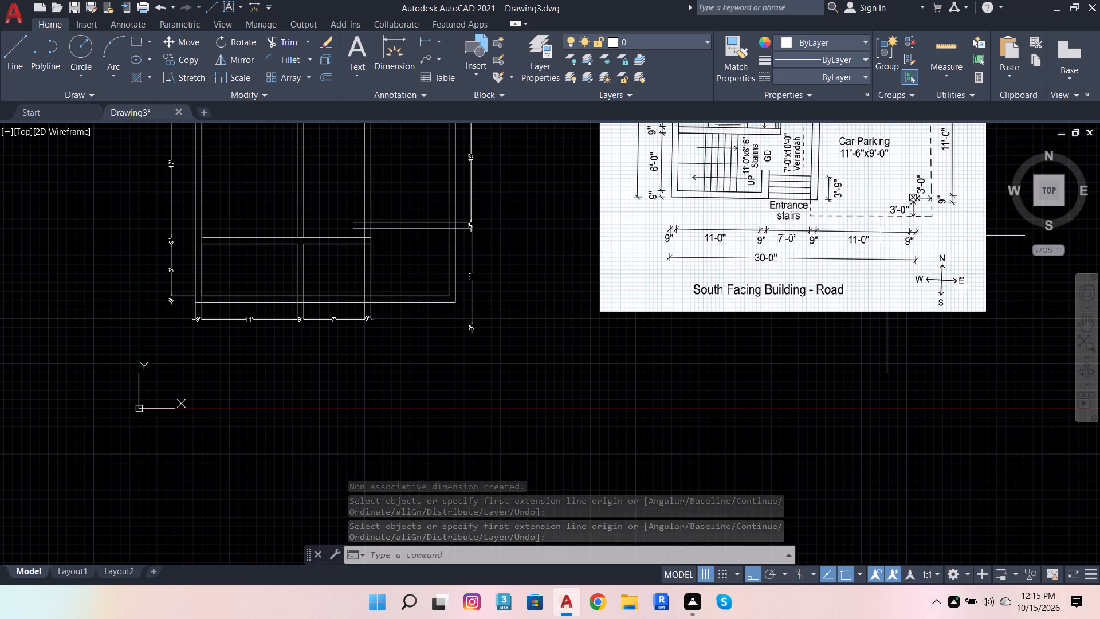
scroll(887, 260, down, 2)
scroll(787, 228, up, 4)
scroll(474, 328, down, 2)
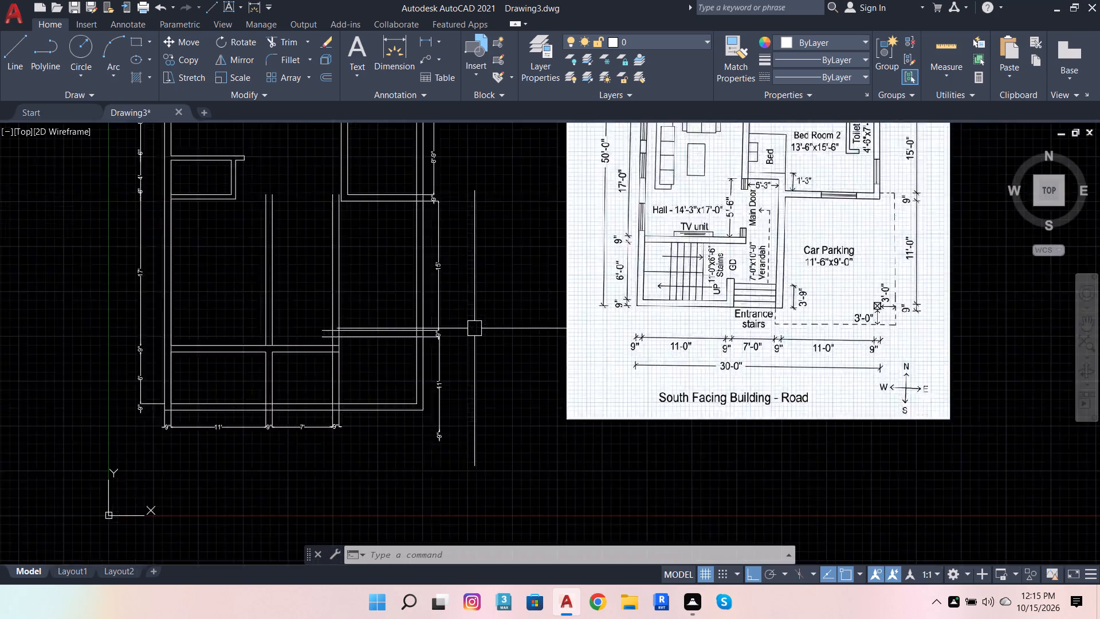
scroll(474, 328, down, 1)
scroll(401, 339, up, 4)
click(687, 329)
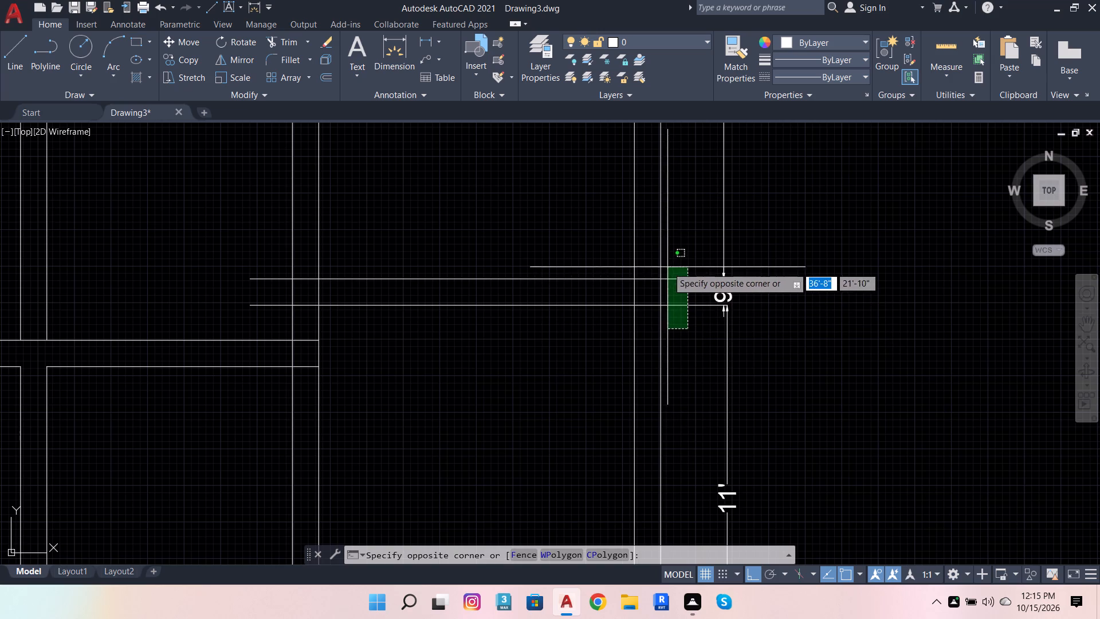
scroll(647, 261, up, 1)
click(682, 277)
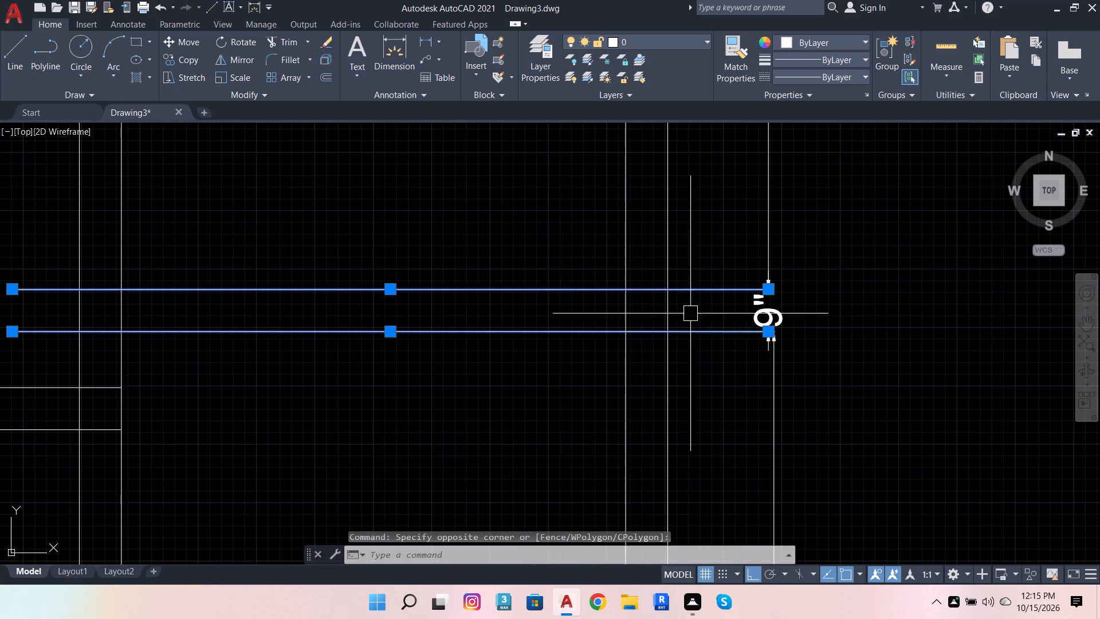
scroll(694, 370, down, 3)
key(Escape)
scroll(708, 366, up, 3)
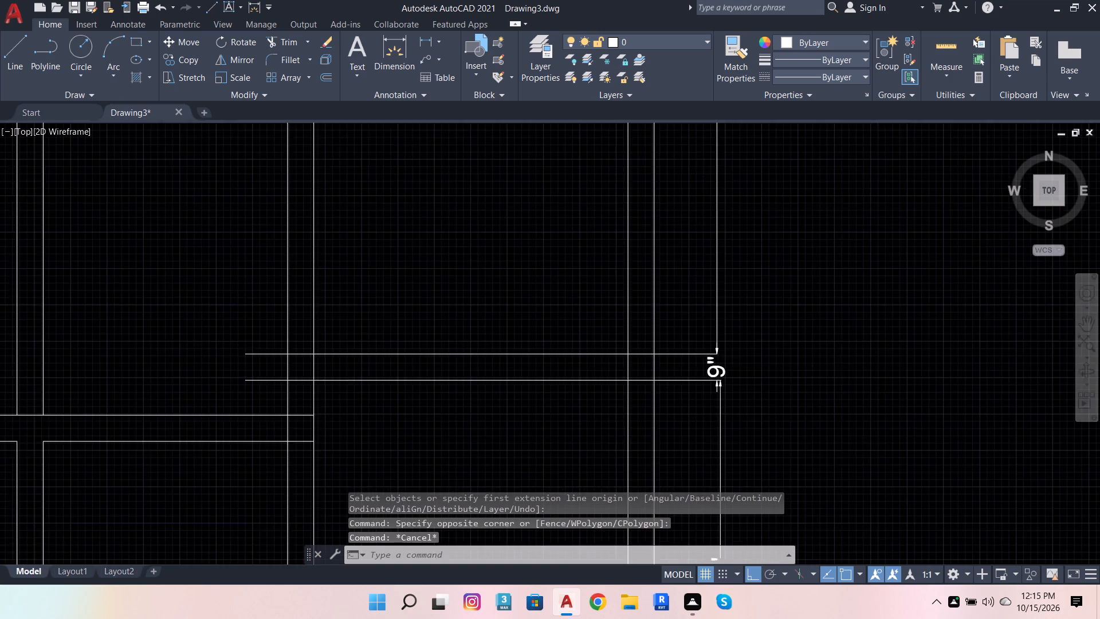
Delete the 2' helper lines past the east wall at the Study Room's south wall, Bed Room 1's south wall and the north wall's inner face.
scroll(688, 435, down, 3)
scroll(687, 220, up, 1)
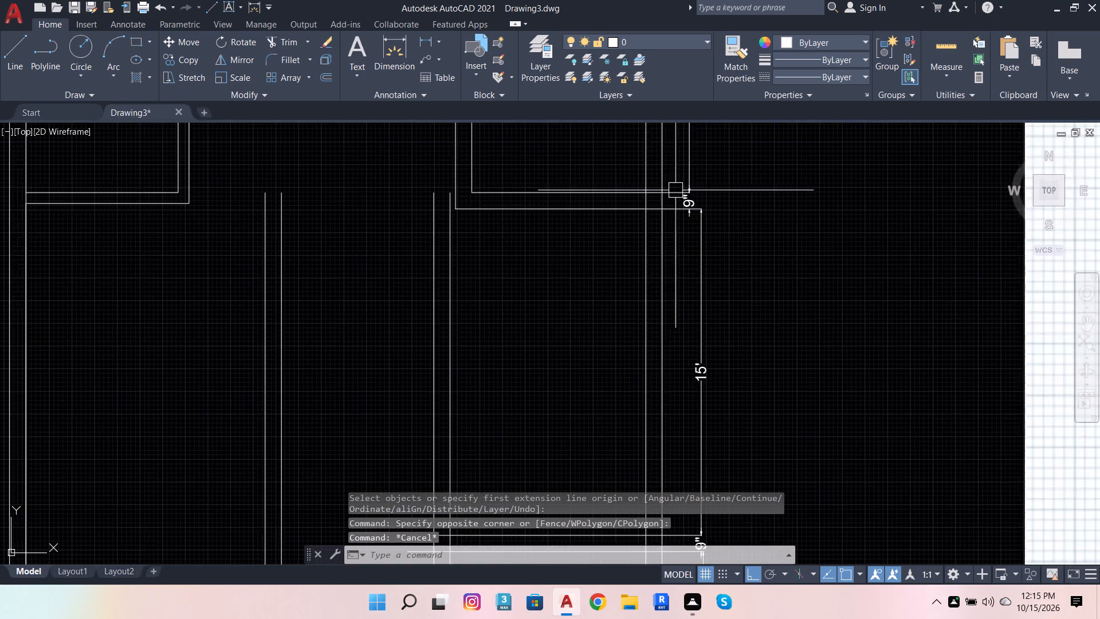
scroll(674, 186, up, 2)
click(678, 271)
click(665, 184)
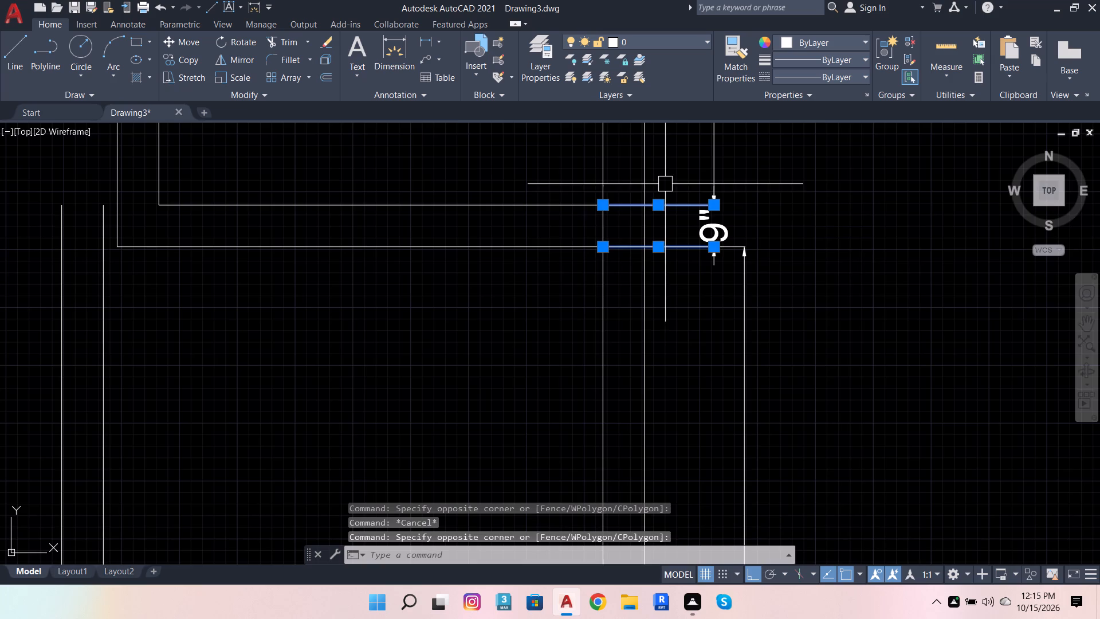
scroll(695, 303, down, 3)
scroll(685, 167, up, 4)
scroll(713, 262, down, 3)
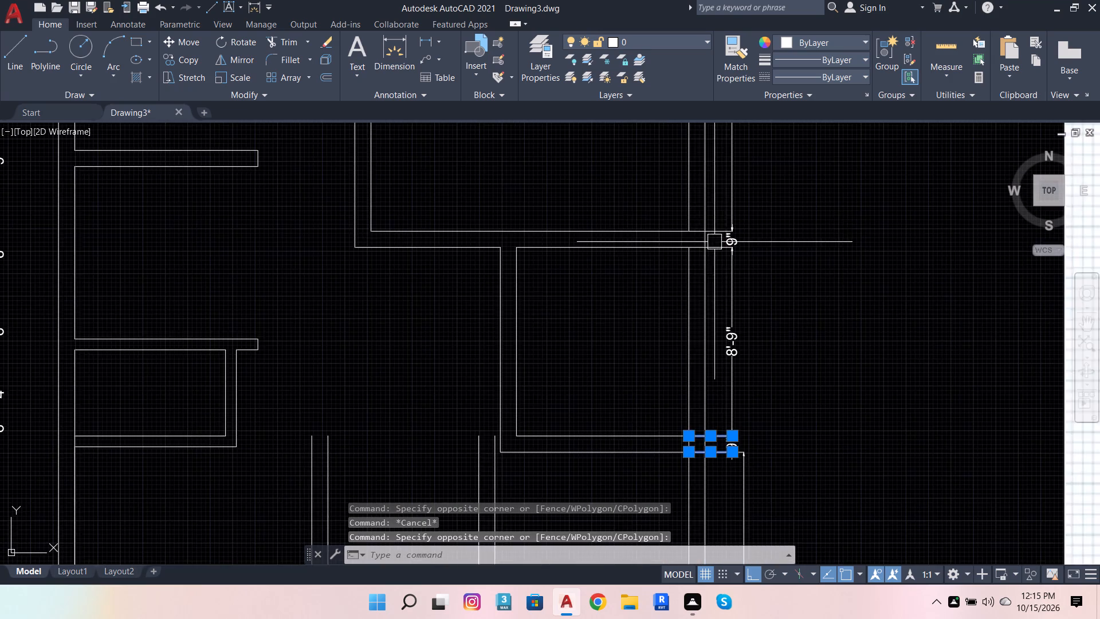
scroll(710, 218, up, 3)
click(751, 365)
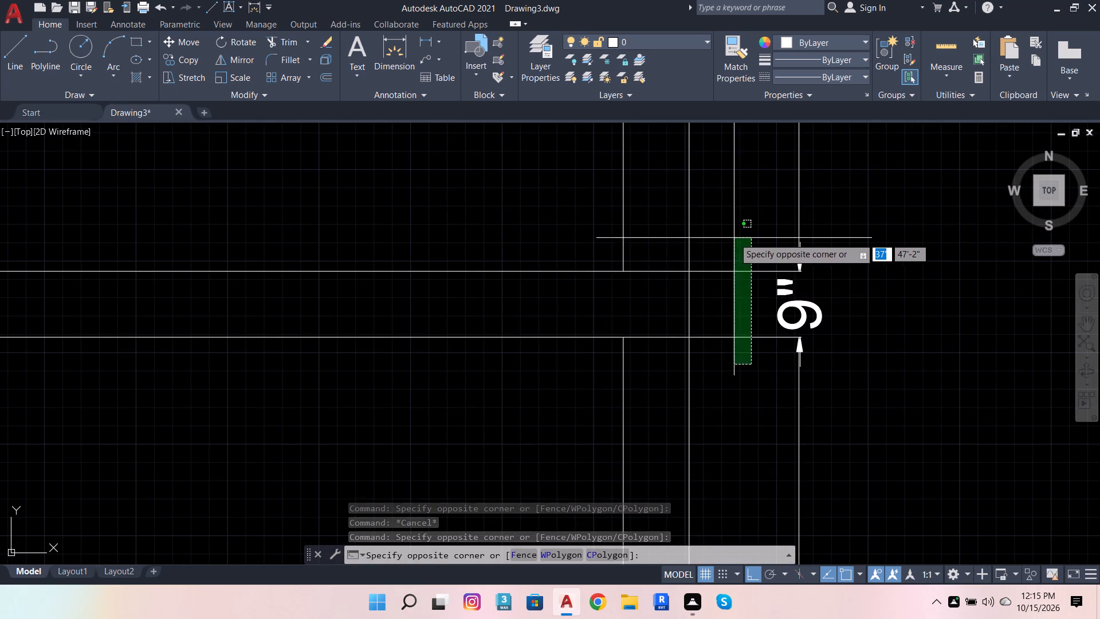
click(733, 237)
scroll(777, 456, down, 4)
scroll(777, 260, up, 4)
scroll(761, 253, down, 4)
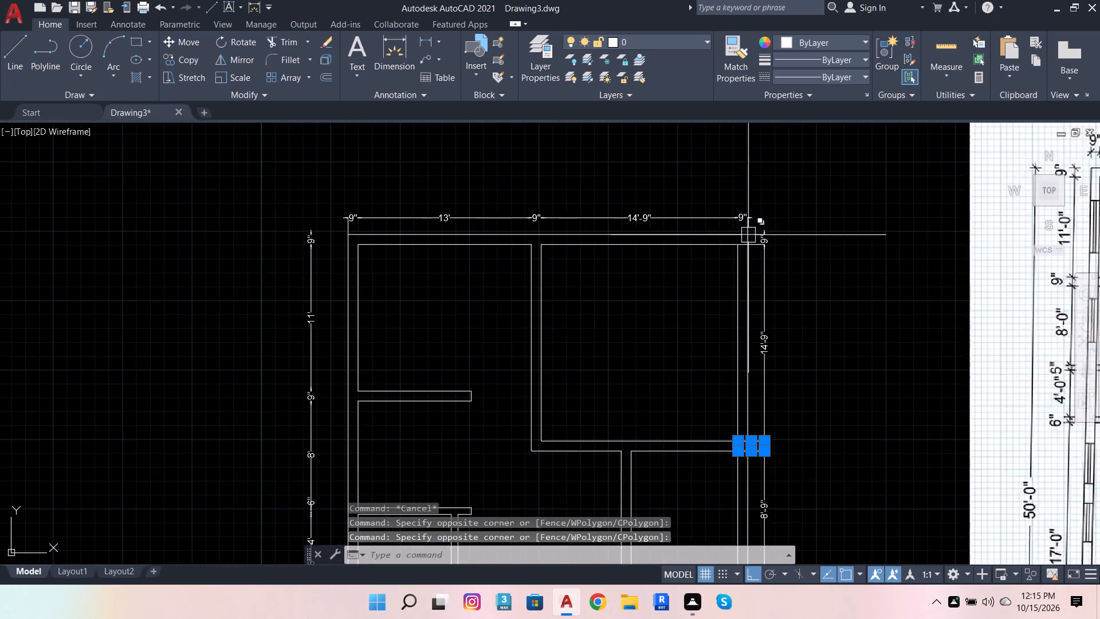
scroll(748, 235, up, 5)
click(782, 319)
click(772, 271)
scroll(791, 409, down, 2)
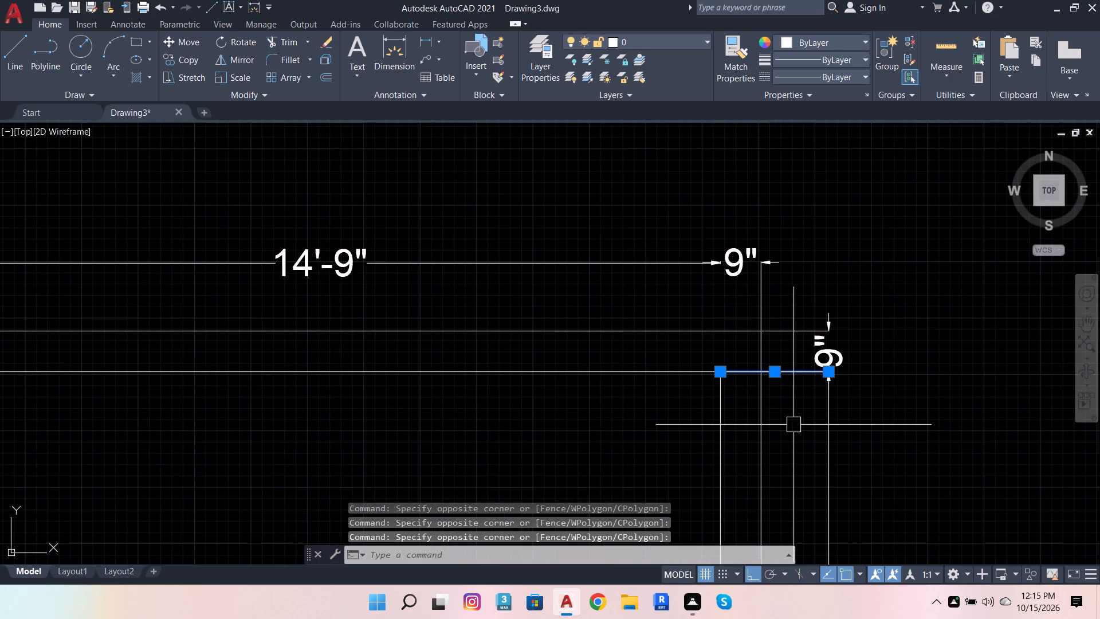
key(shift+Delete)
scroll(882, 397, down, 7)
scroll(864, 430, up, 3)
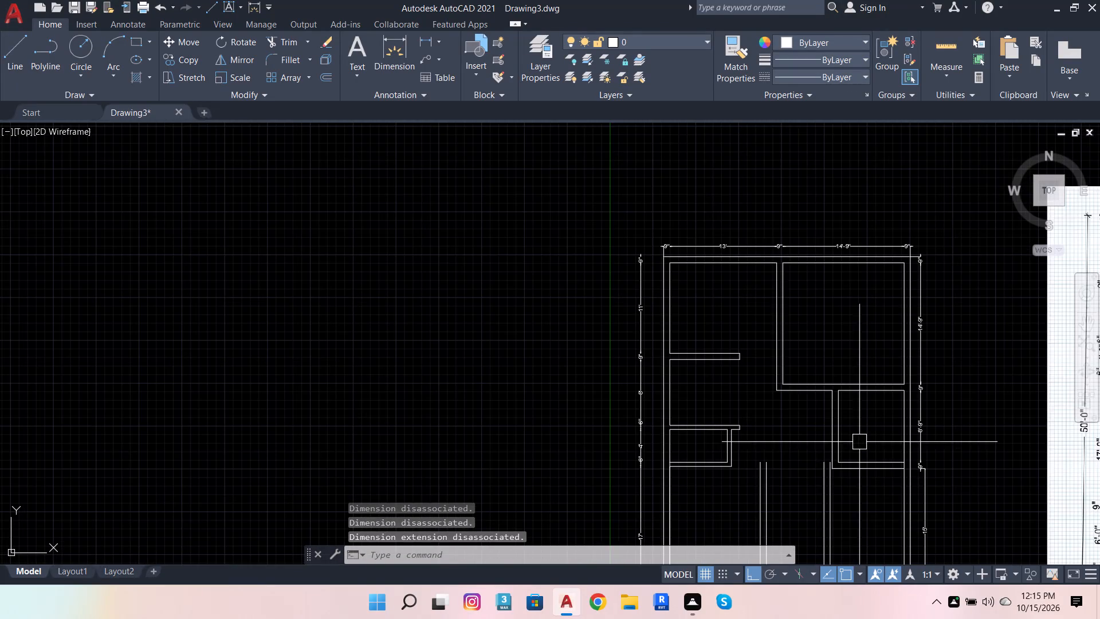
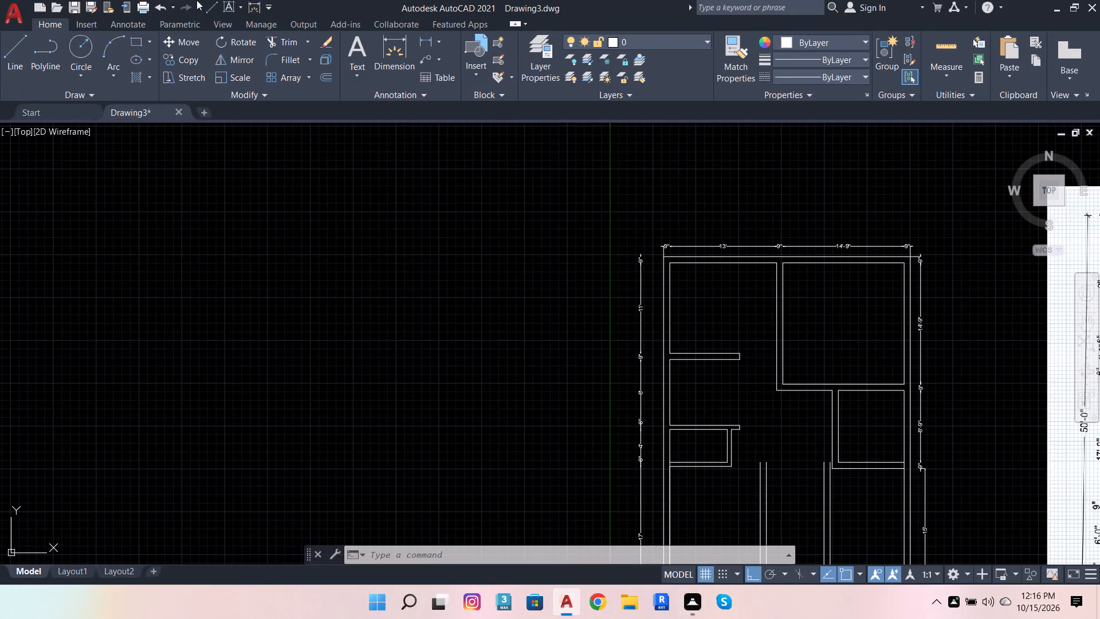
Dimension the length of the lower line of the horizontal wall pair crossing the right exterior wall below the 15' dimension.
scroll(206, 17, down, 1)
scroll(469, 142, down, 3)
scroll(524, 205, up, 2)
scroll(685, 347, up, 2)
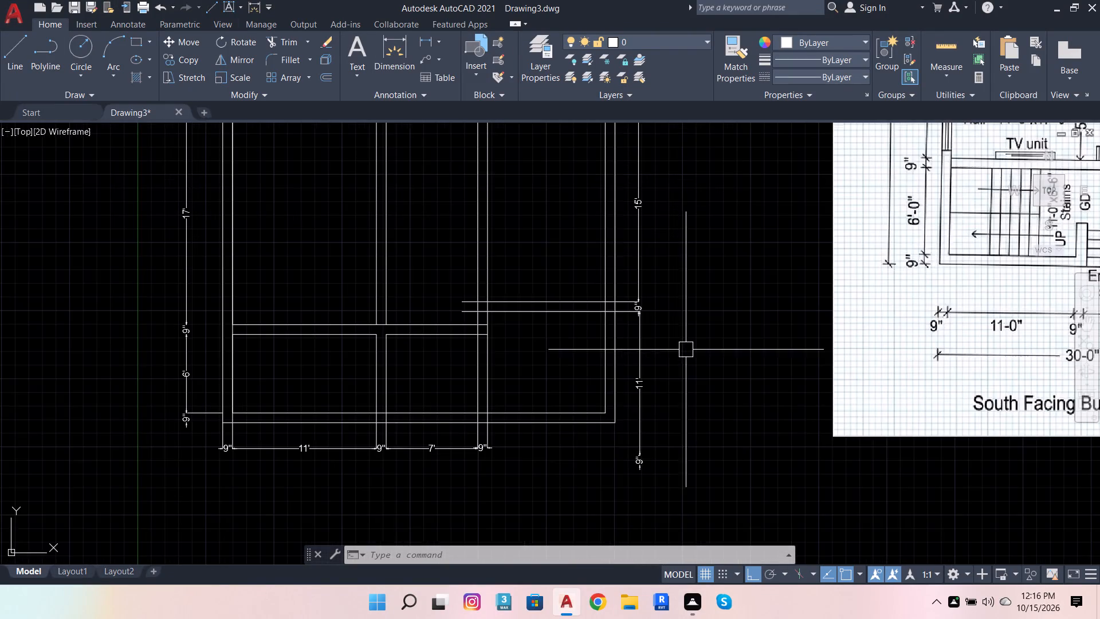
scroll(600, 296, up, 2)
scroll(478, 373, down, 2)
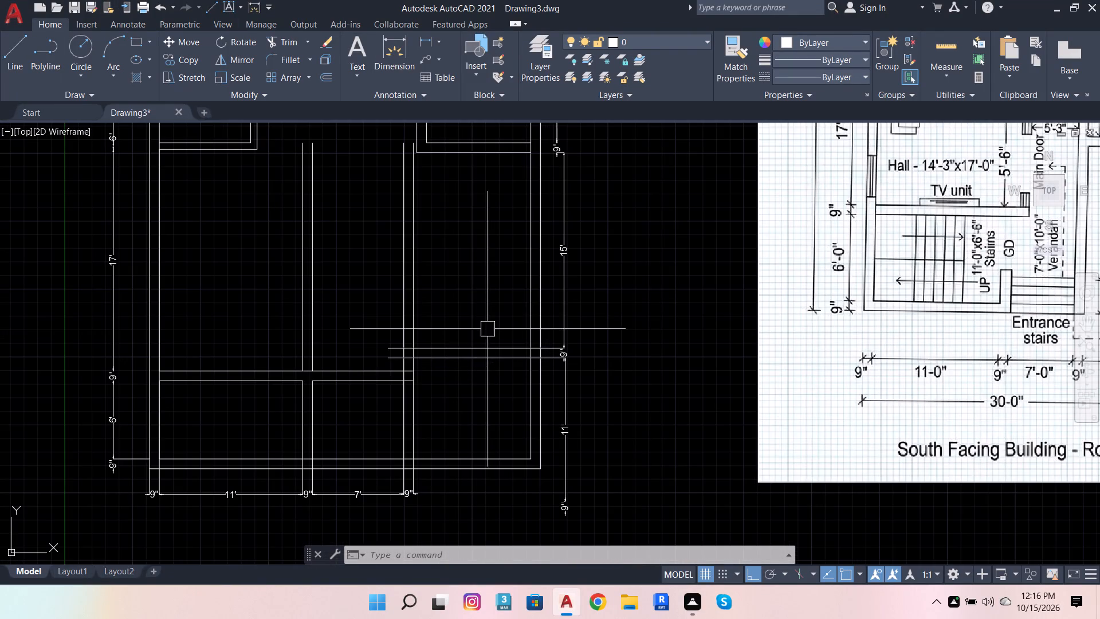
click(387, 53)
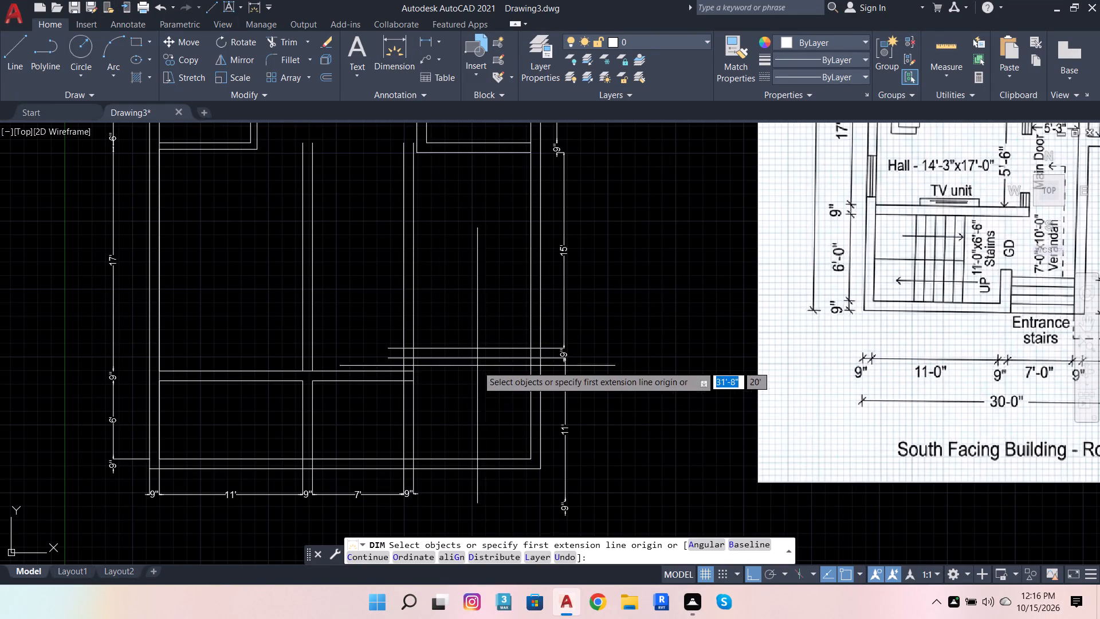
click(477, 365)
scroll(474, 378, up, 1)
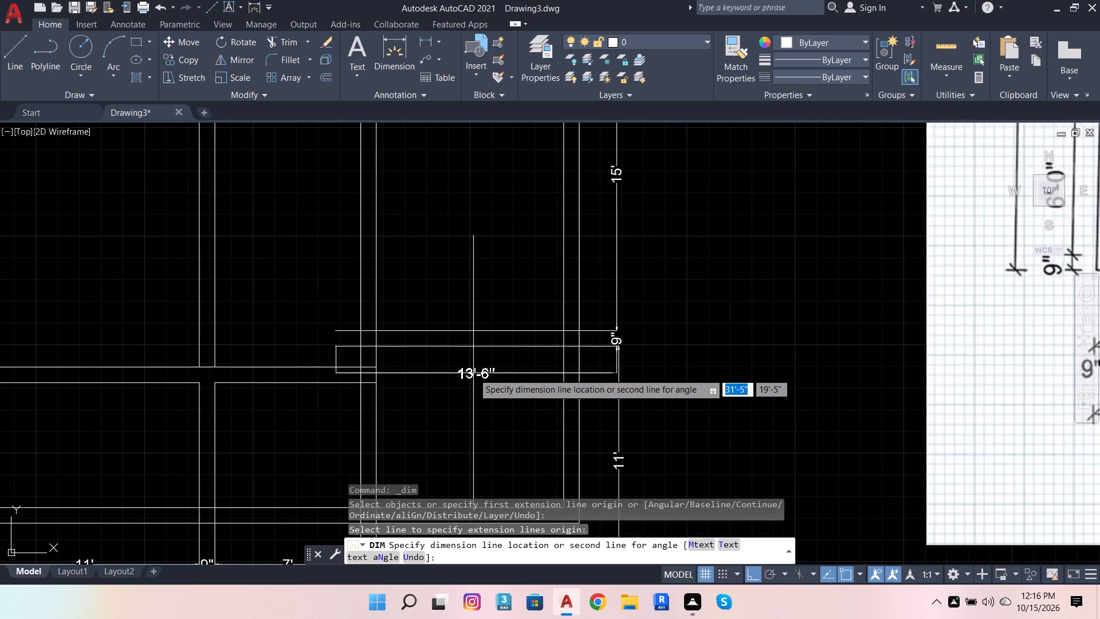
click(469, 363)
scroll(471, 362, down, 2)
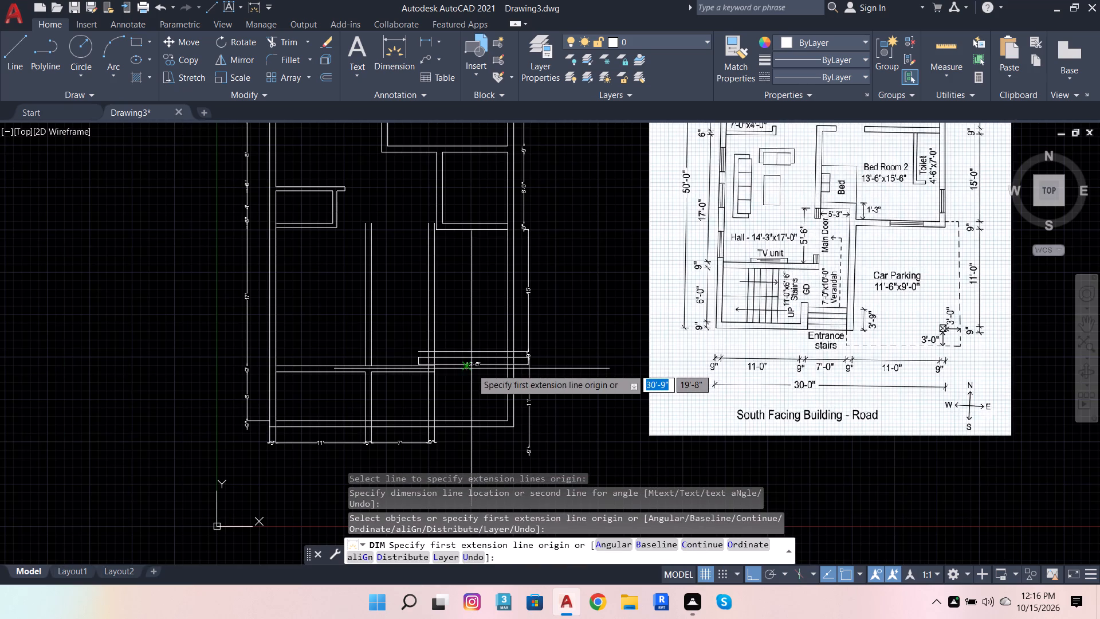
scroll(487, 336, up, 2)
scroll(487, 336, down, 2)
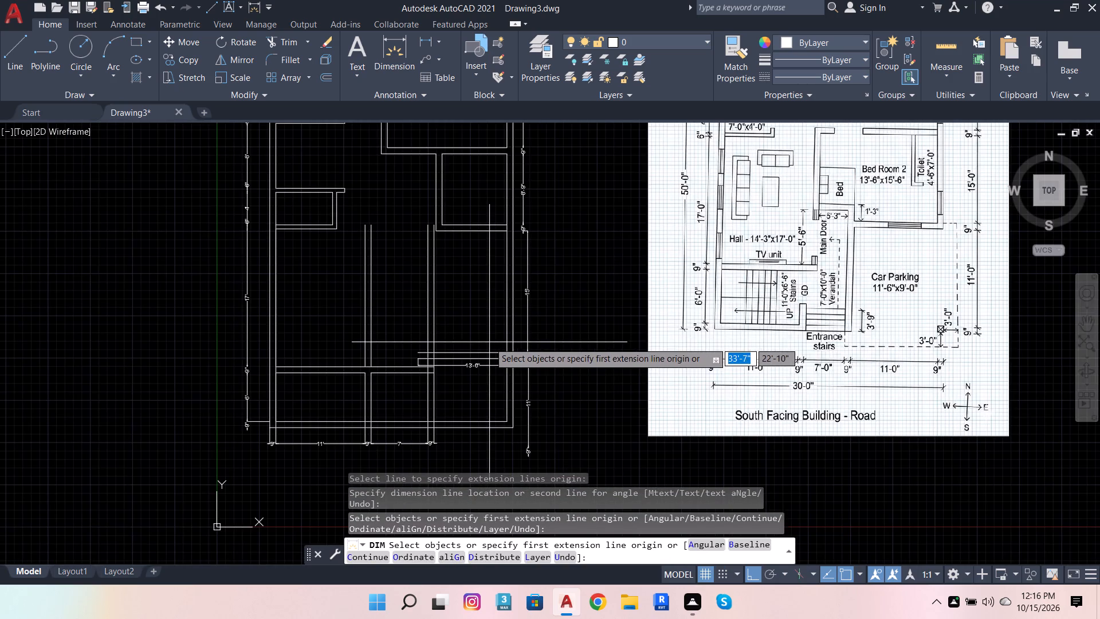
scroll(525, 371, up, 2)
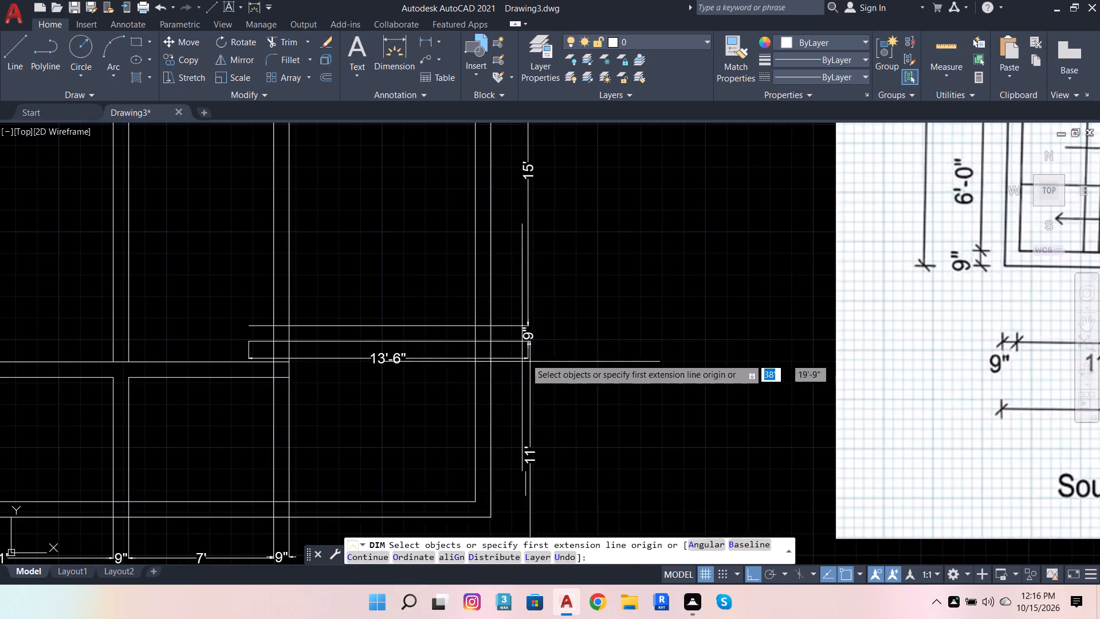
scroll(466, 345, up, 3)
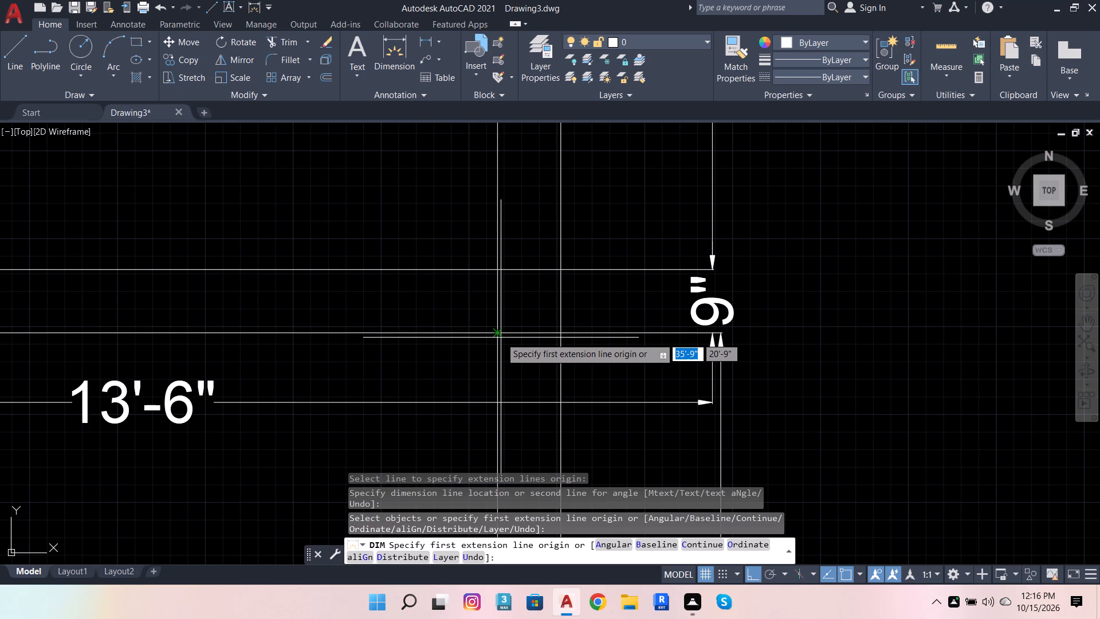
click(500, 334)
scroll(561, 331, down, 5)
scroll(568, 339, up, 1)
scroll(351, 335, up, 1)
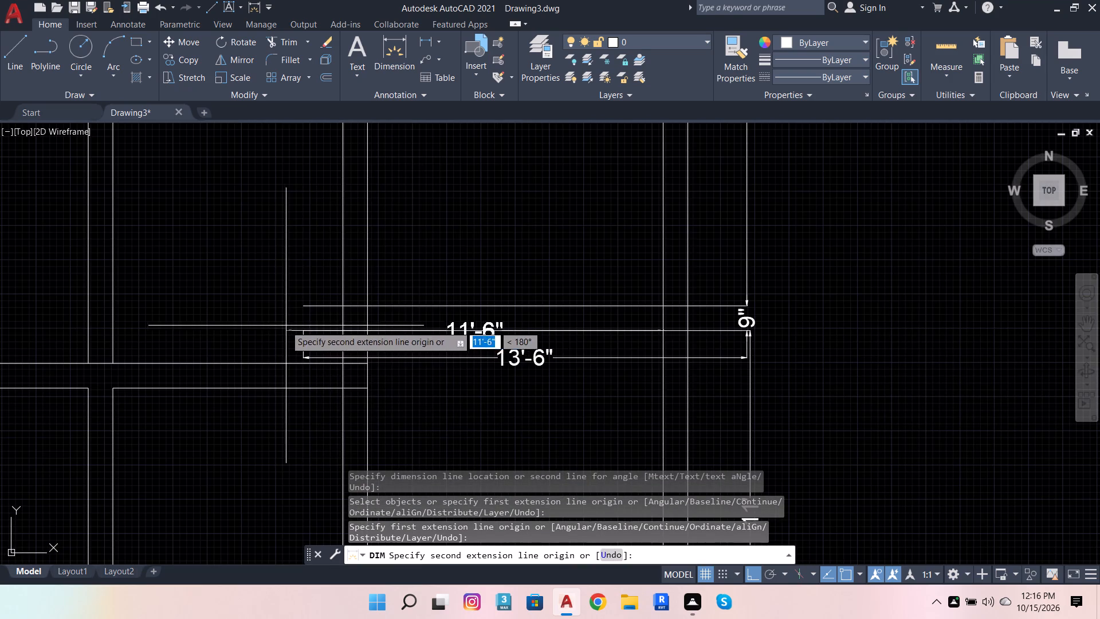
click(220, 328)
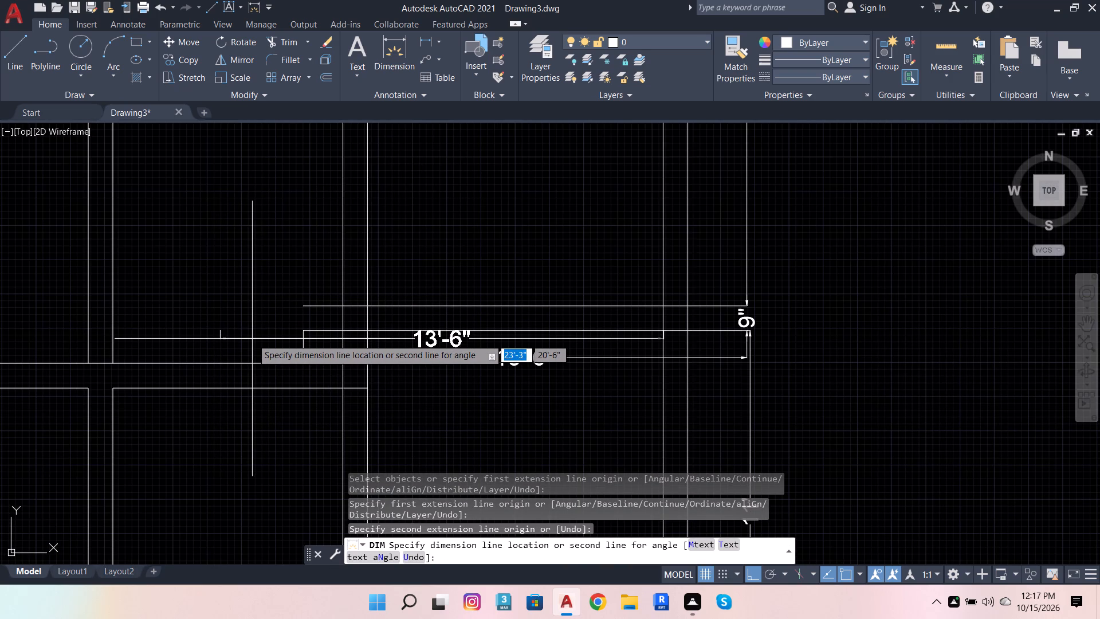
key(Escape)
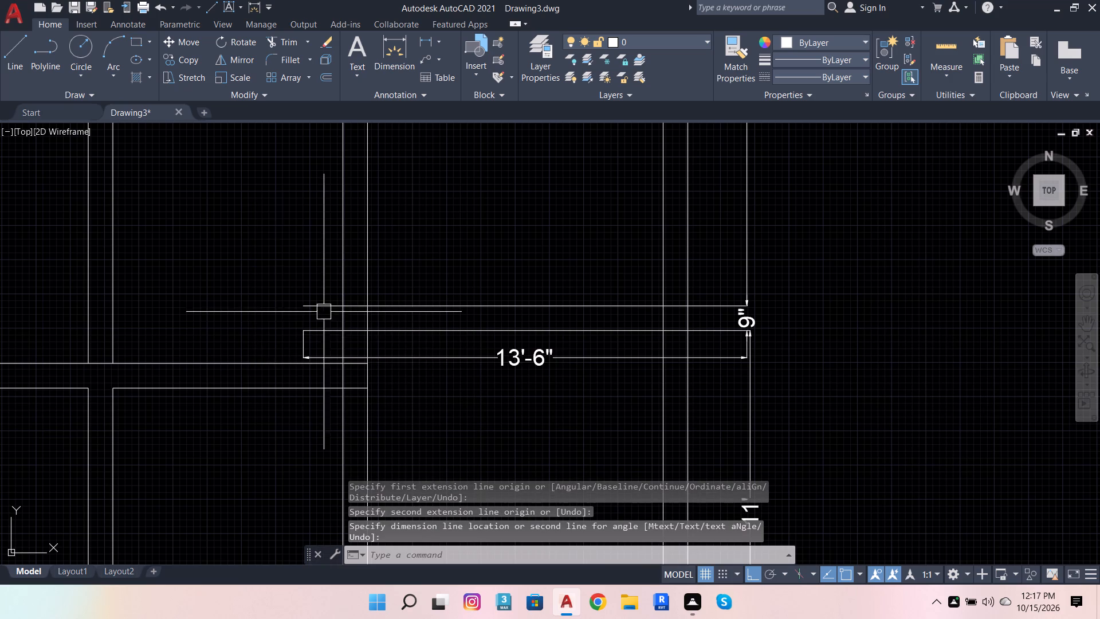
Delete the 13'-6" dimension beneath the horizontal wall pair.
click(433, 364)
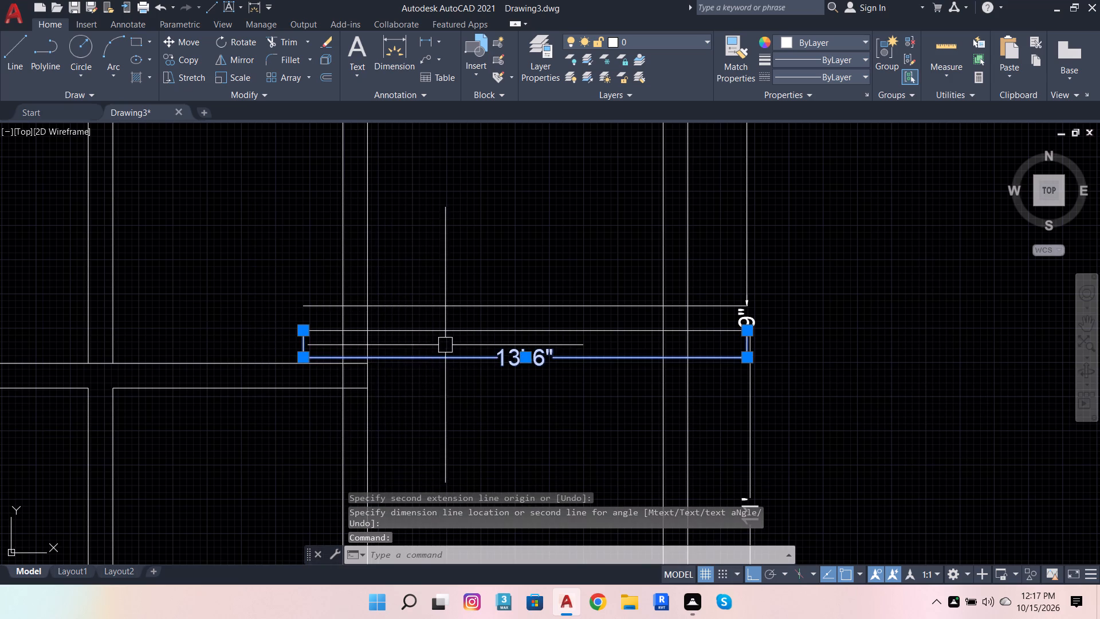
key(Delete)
Draw a 13'6" horizontal line leftward from where the upper wall line meets the right exterior wall's inner face.
scroll(493, 349, down, 2)
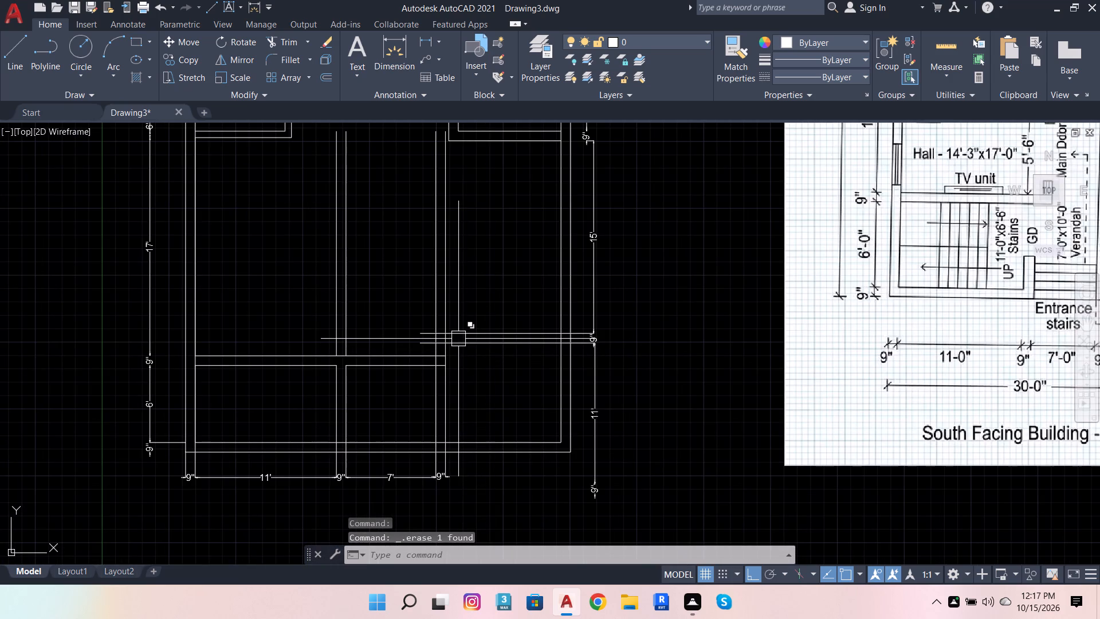
scroll(467, 370, down, 2)
scroll(463, 359, up, 3)
click(486, 357)
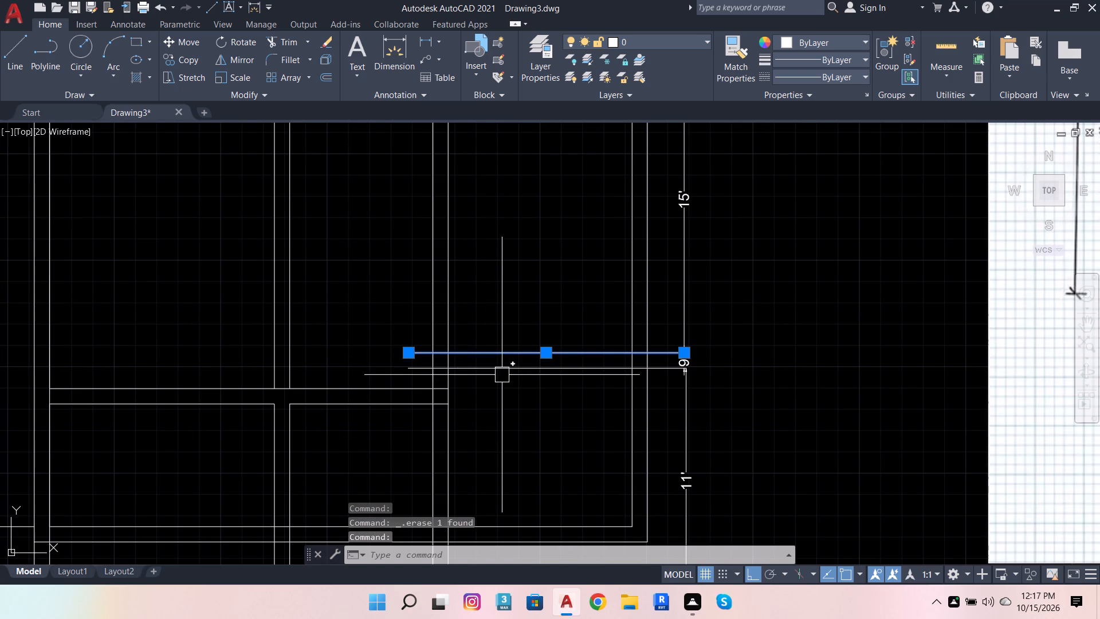
key(Escape)
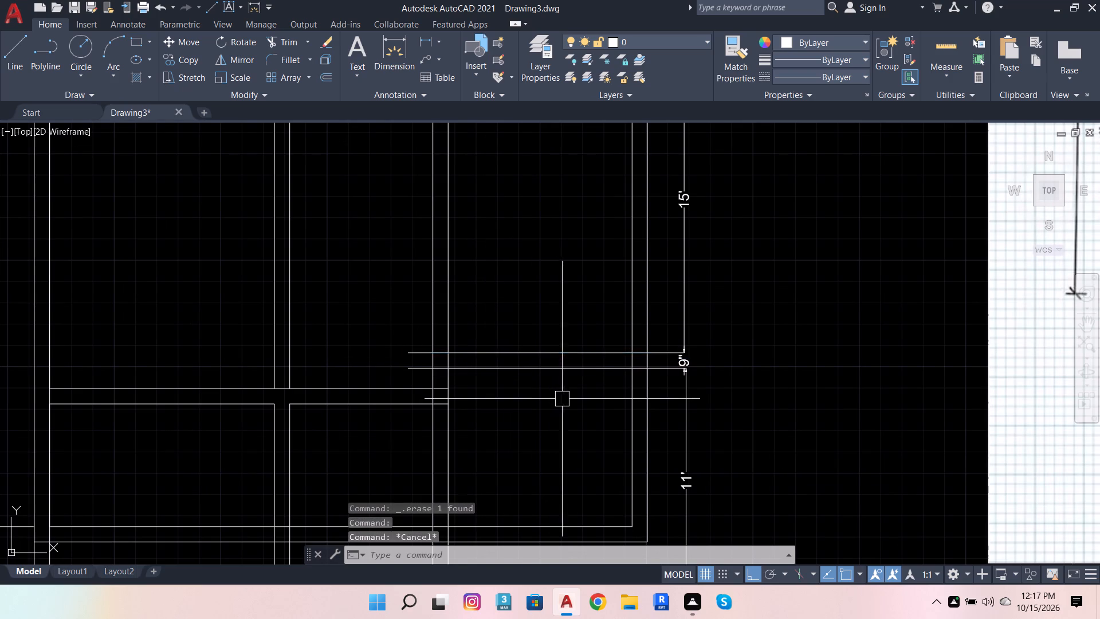
click(14, 53)
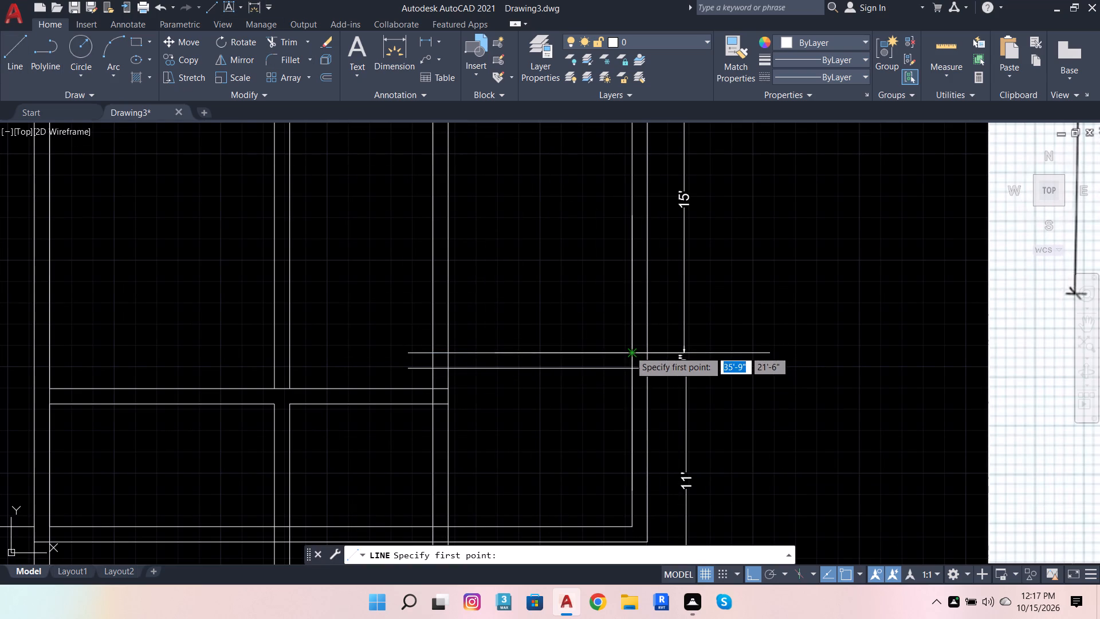
click(630, 351)
scroll(364, 346, down, 2)
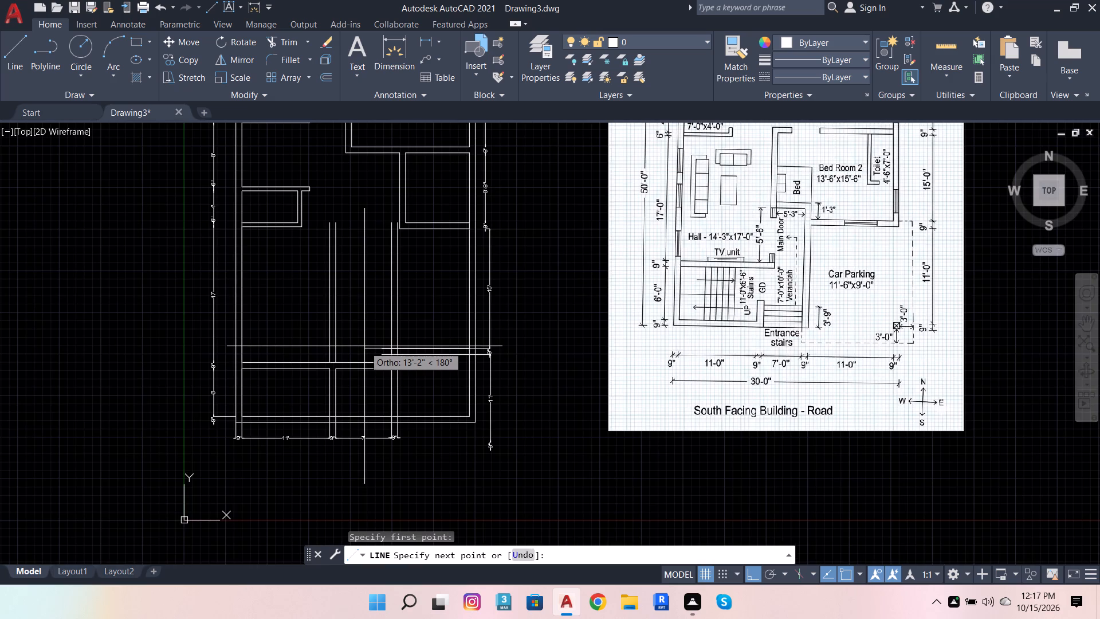
text(13'6)
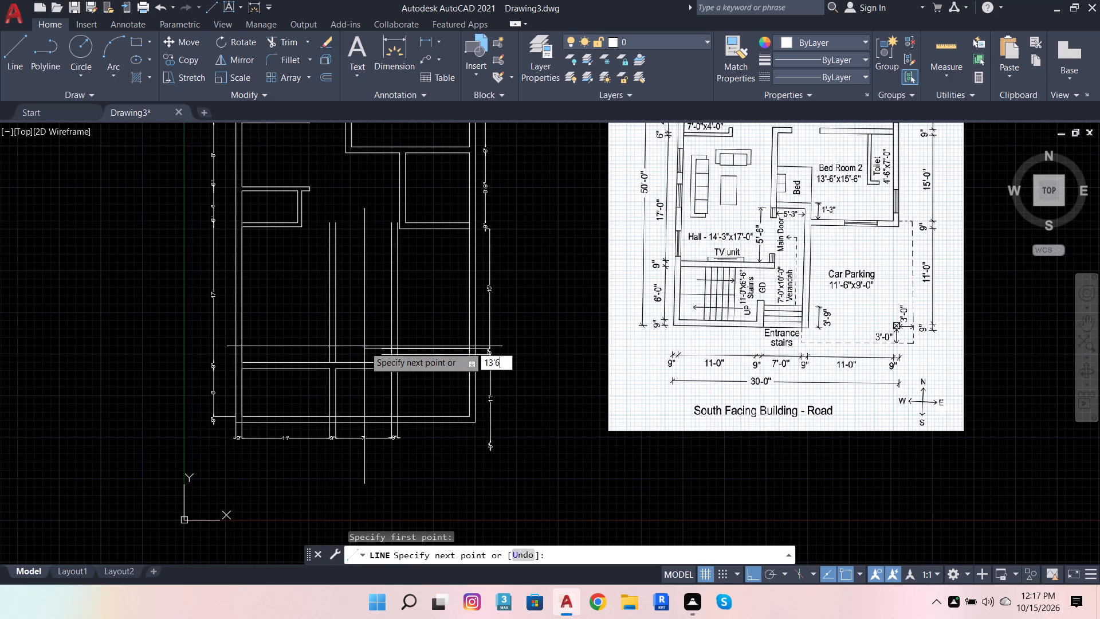
key(Return)
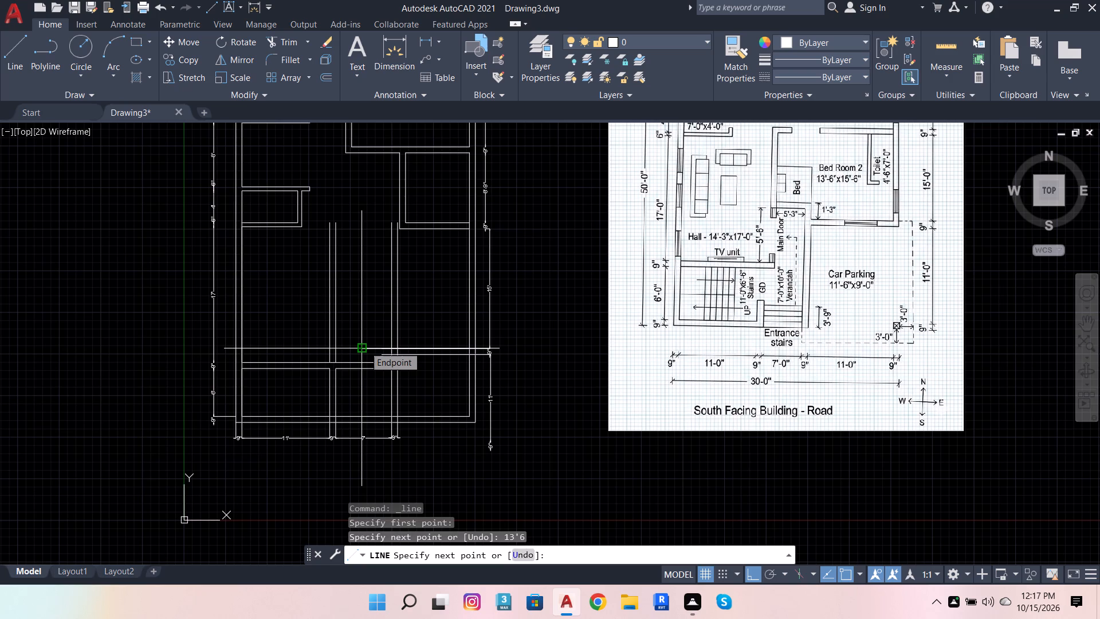
key(Escape)
Offset the 13'6" line downward by the 9" wall thickness, using the spacing of the existing horizontal lines.
scroll(372, 352, up, 3)
click(348, 345)
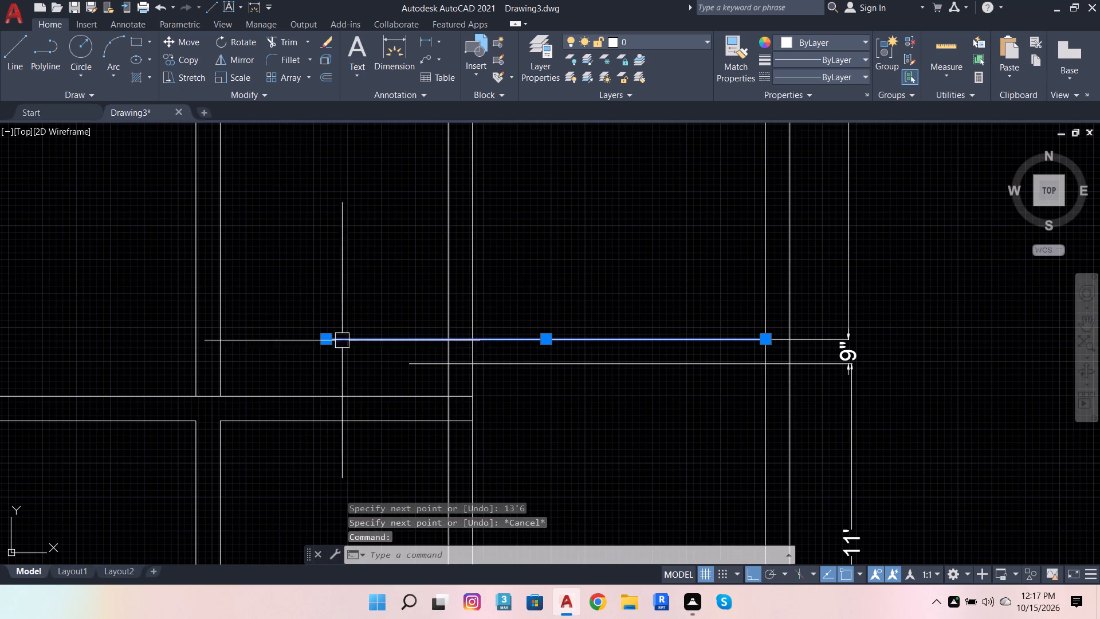
click(324, 72)
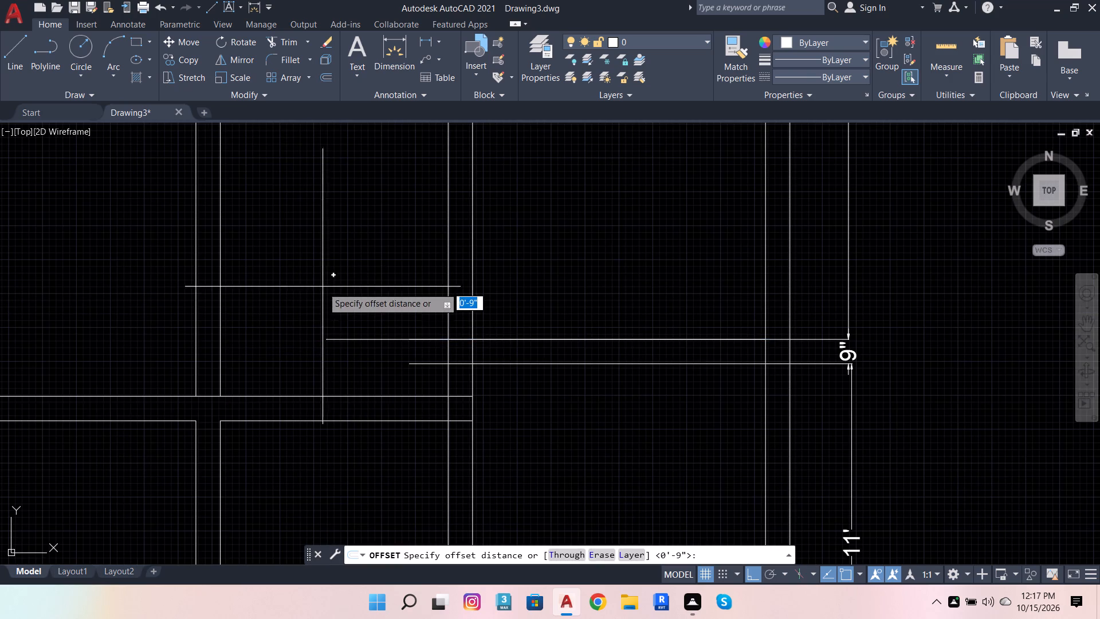
click(446, 342)
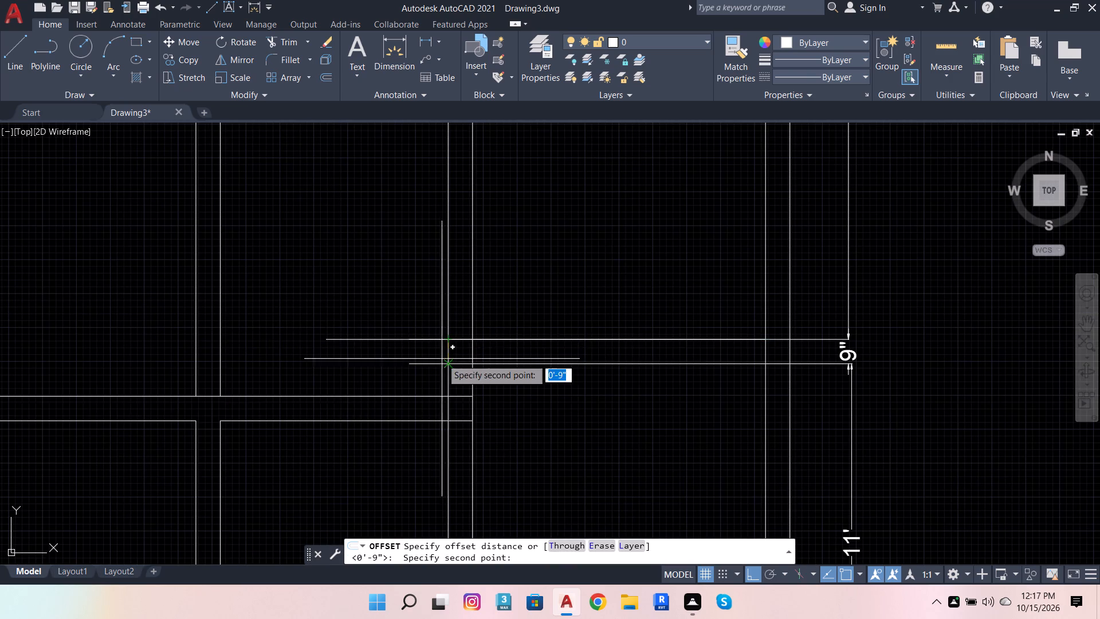
click(446, 365)
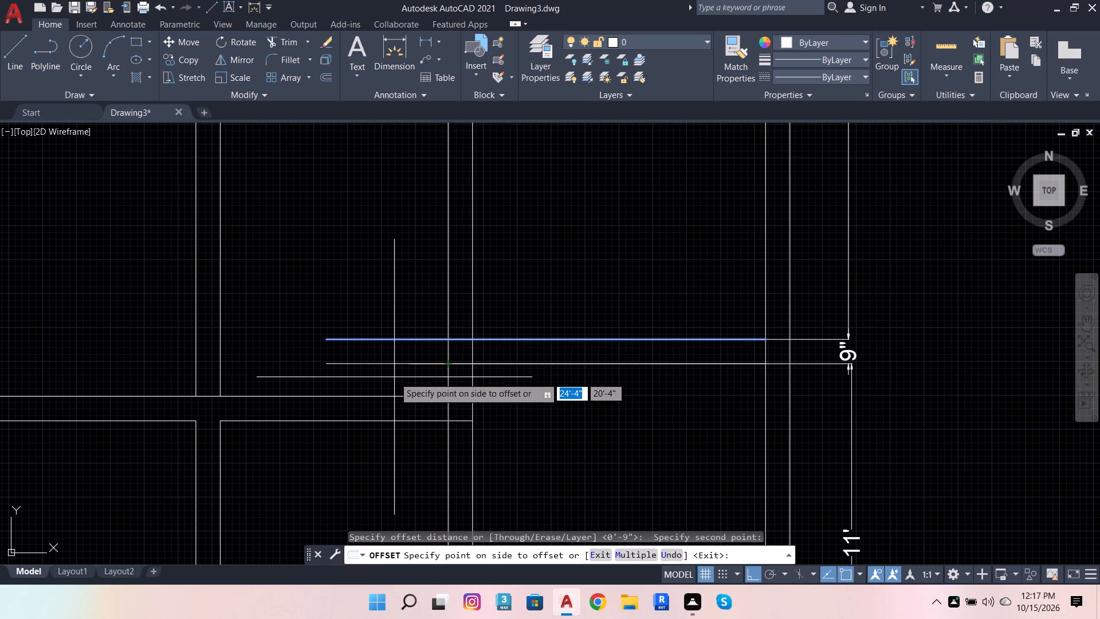
click(394, 377)
key(Escape)
key(Escape)
key(Escape)
Delete the two original horizontal wall lines that extend past the right exterior wall.
click(666, 413)
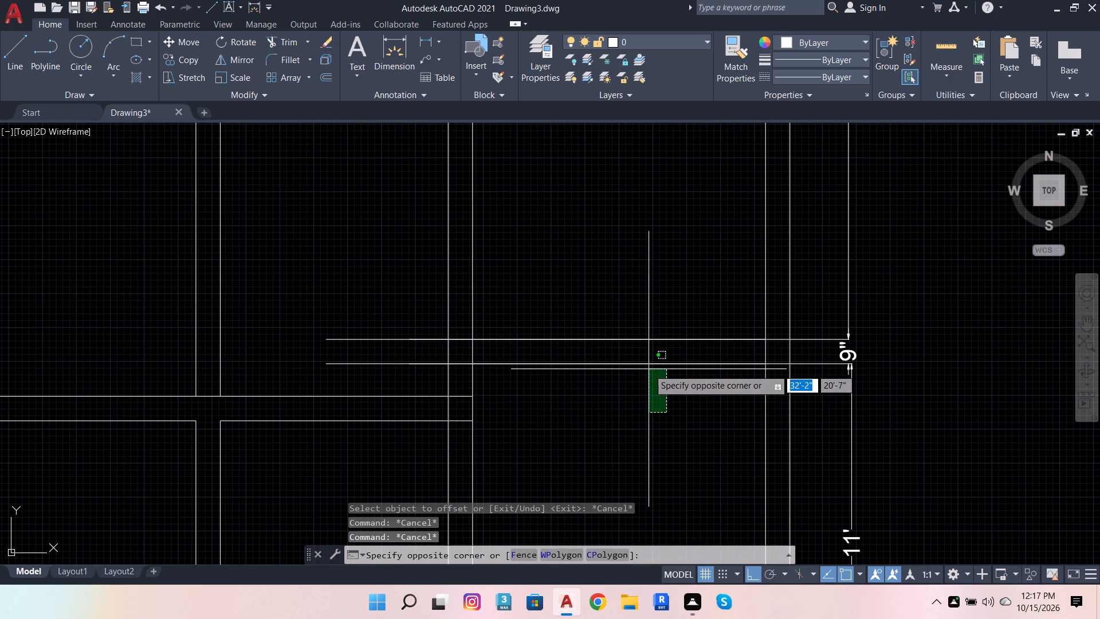
key(Escape)
click(649, 370)
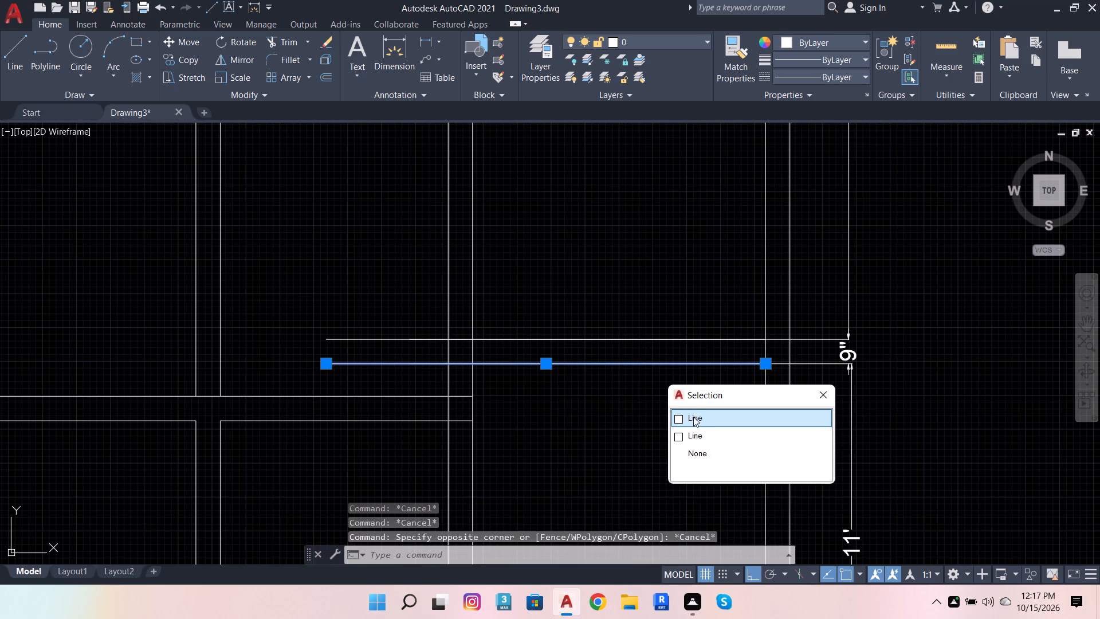
click(697, 435)
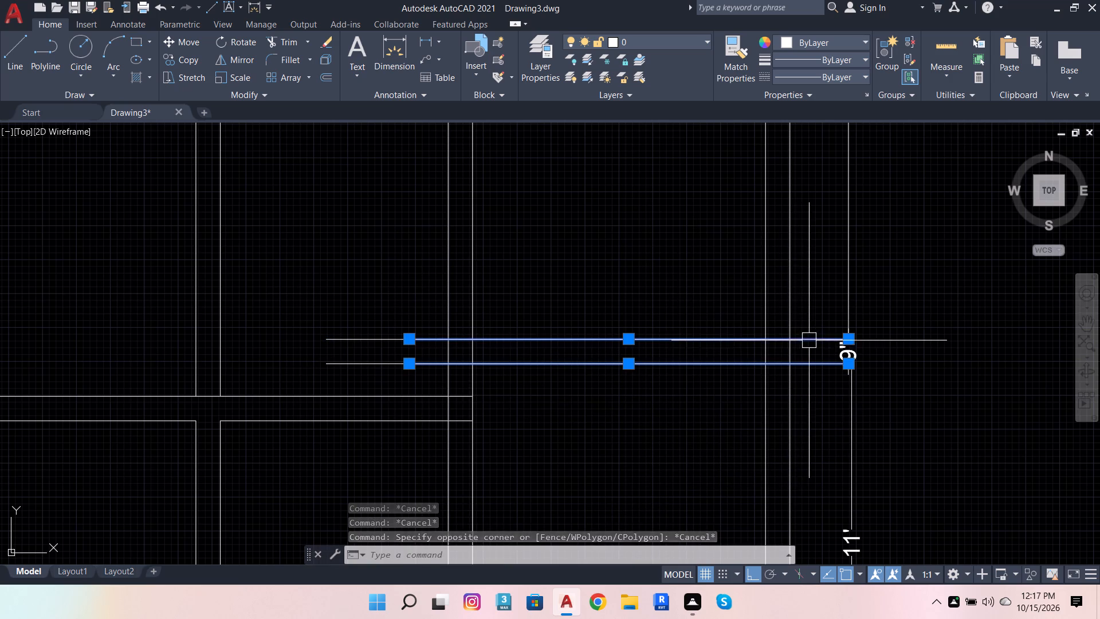
click(809, 340)
key(shift+Delete)
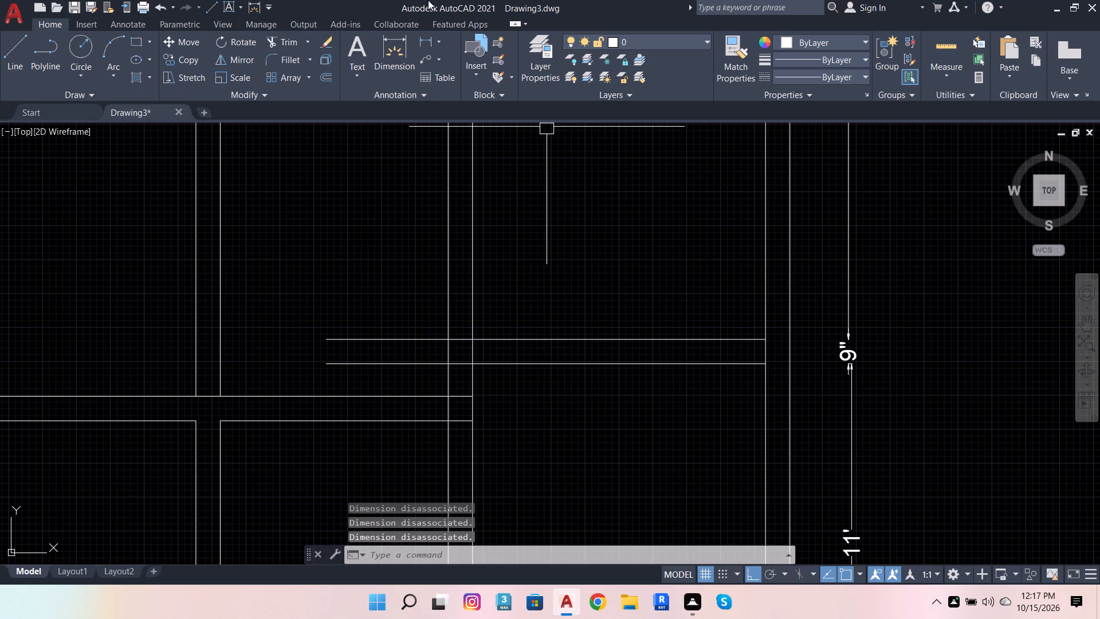
Trim the right exterior wall's inner face between the two lines of the new horizontal wall.
click(292, 42)
scroll(761, 337, up, 2)
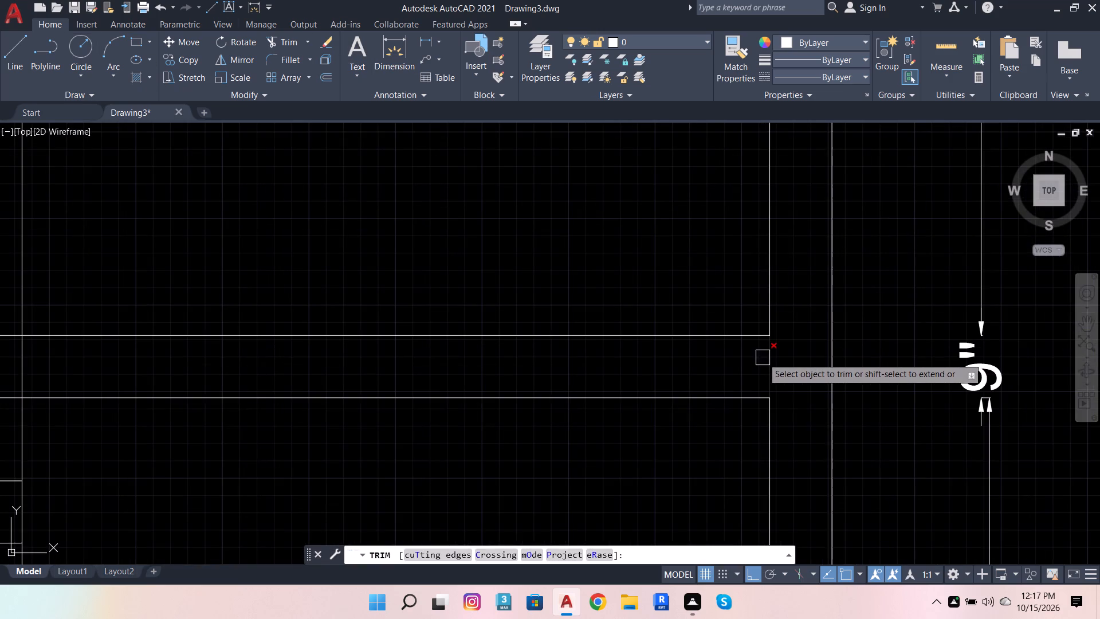
click(763, 359)
scroll(792, 358, down, 4)
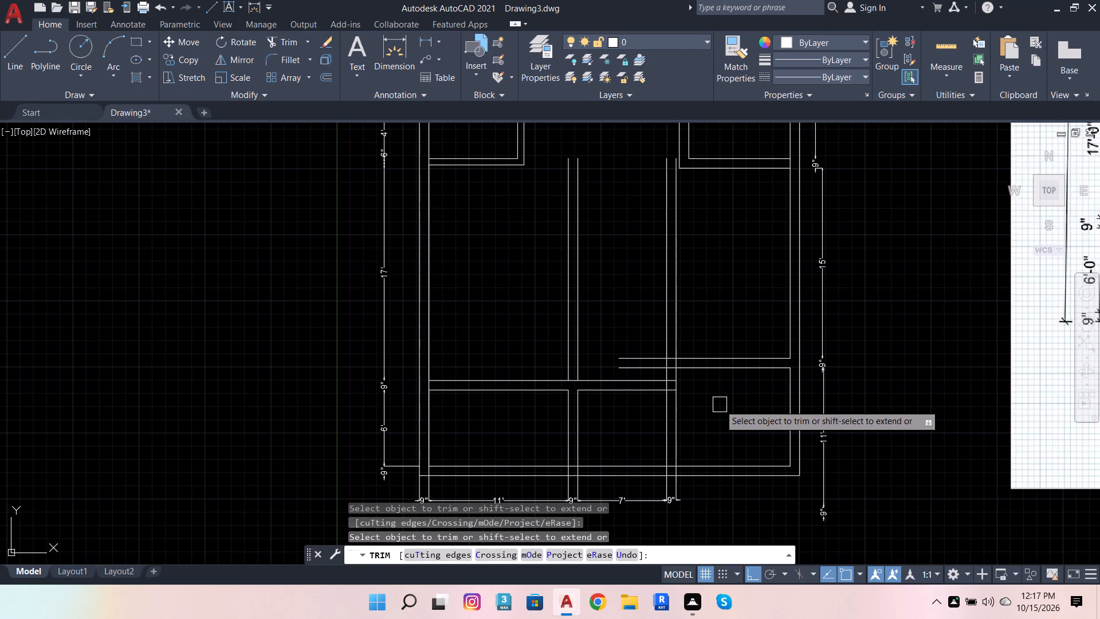
key(Escape)
Trim the vertical wall pair right of the 7' space where it crosses the new wall and down to the next horizontal wall.
scroll(694, 383, down, 1)
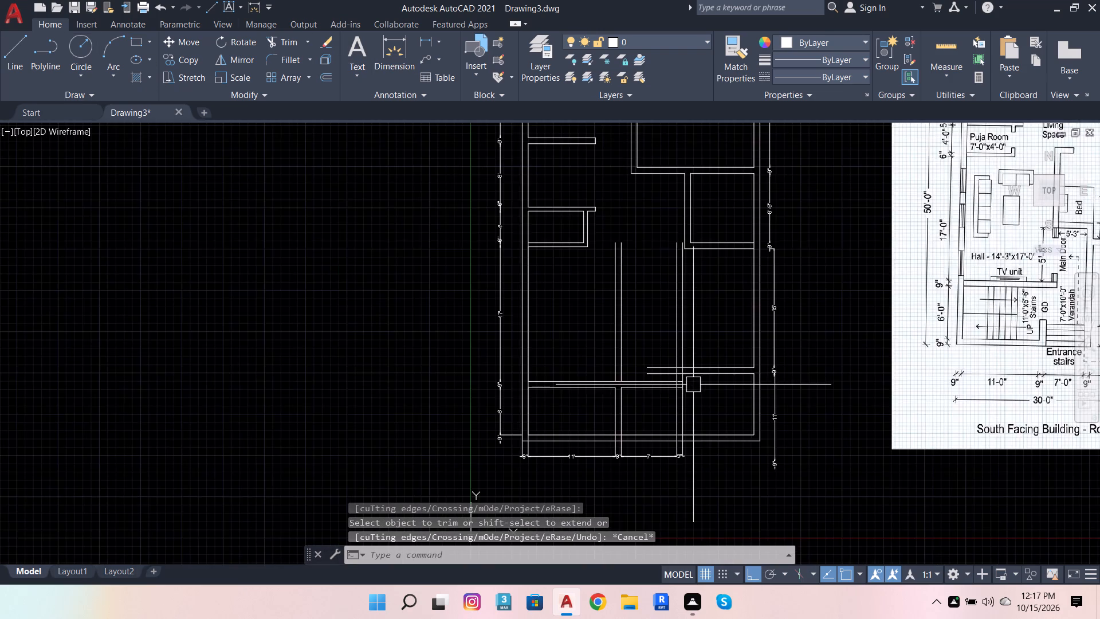
scroll(693, 385, down, 2)
scroll(693, 385, up, 4)
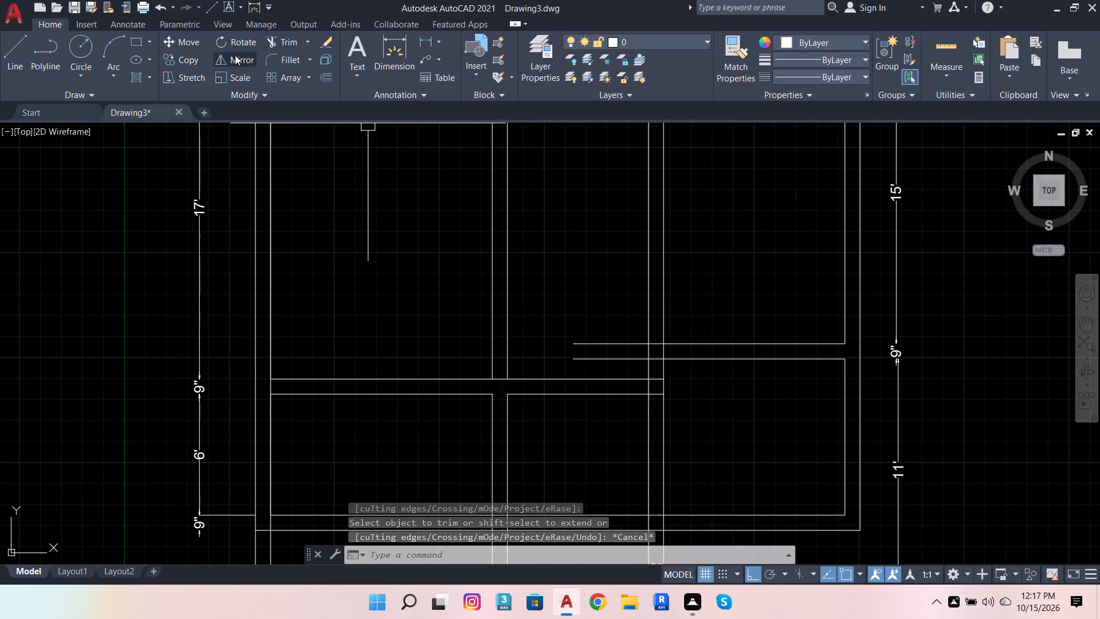
click(288, 37)
scroll(631, 361, up, 2)
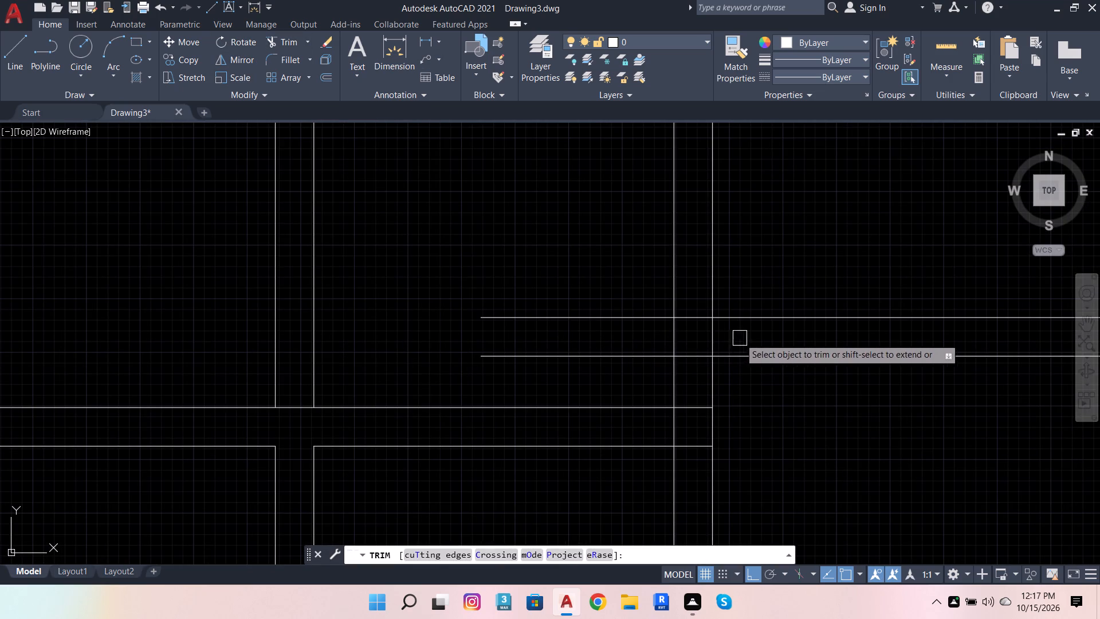
click(740, 338)
click(658, 330)
scroll(714, 389, down, 2)
scroll(733, 394, up, 3)
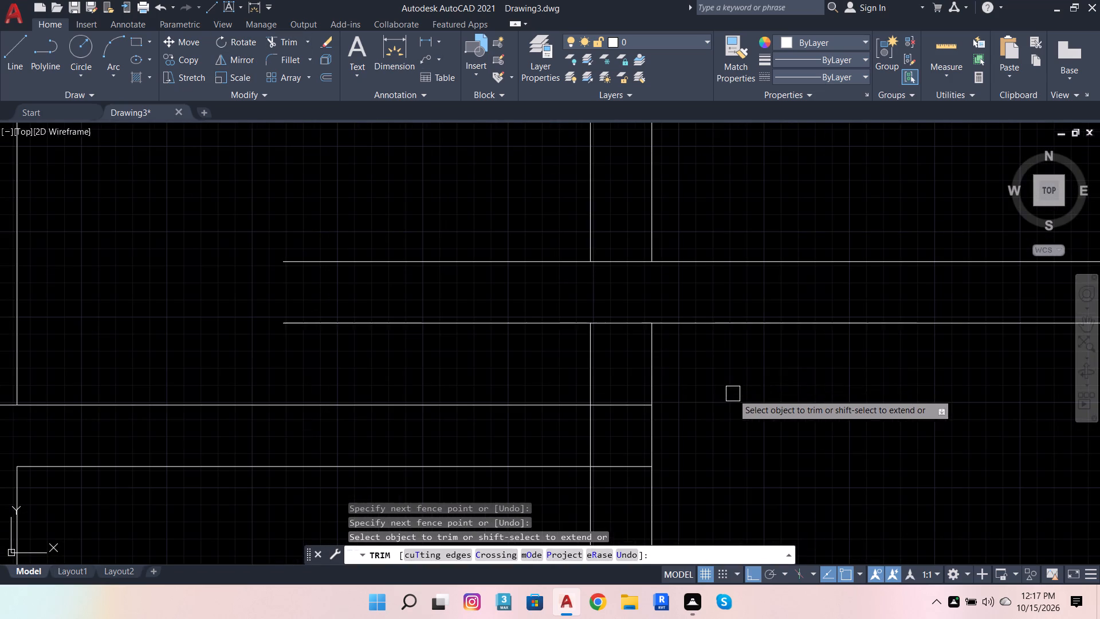
click(698, 375)
click(552, 373)
Trim the overlapping inner wall segments at the upper right corner of the 7' wide lower room.
scroll(663, 375, down, 2)
scroll(640, 412, up, 3)
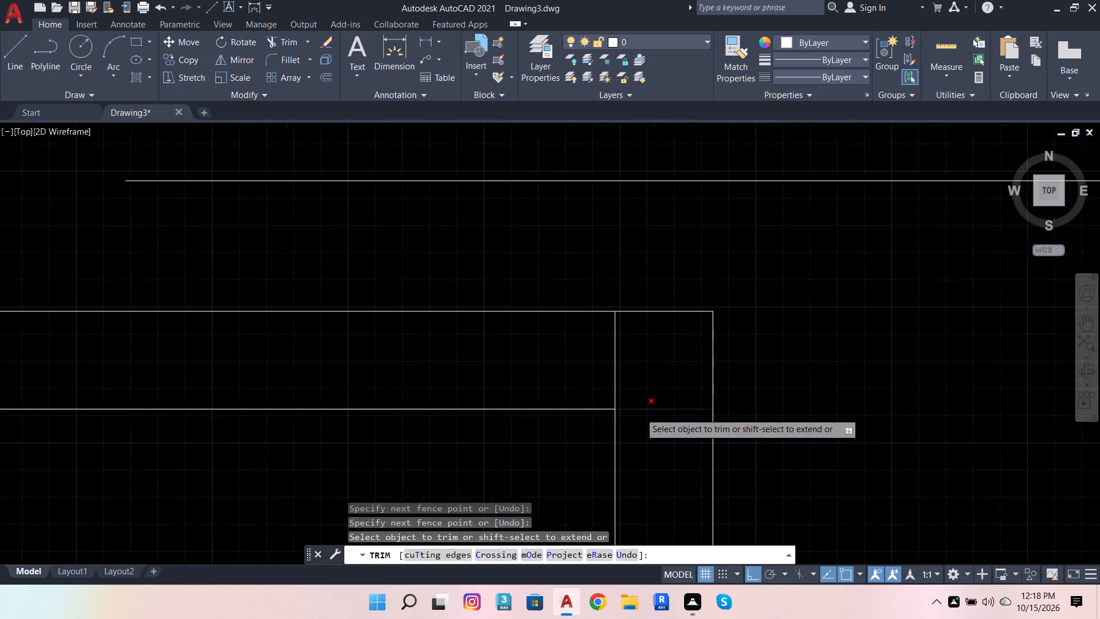
click(647, 413)
click(616, 375)
scroll(664, 367, down, 5)
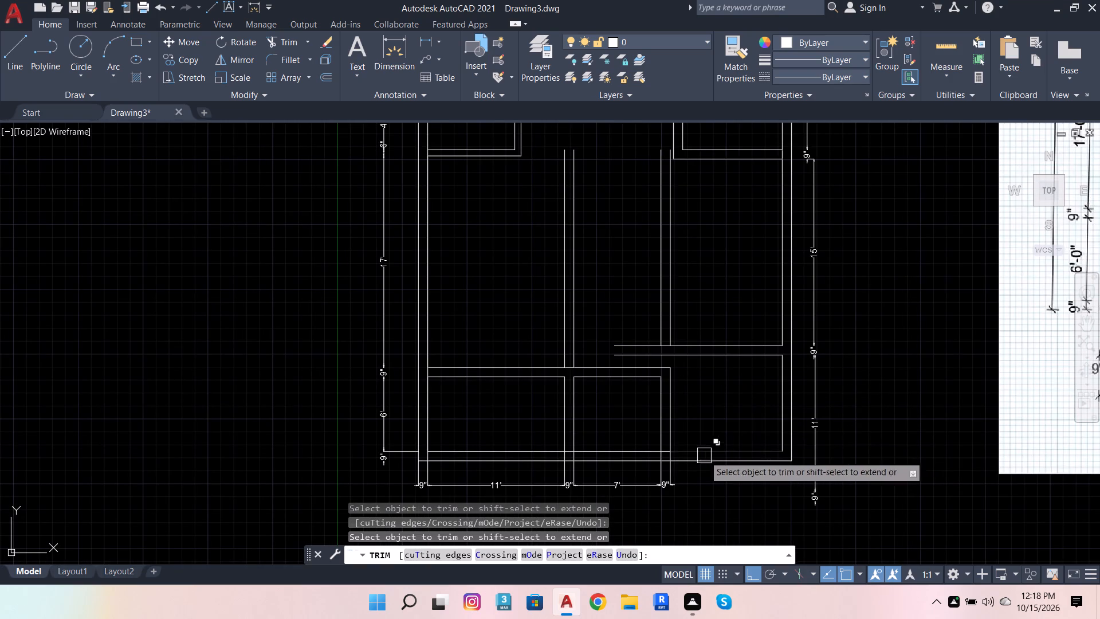
Delete the leftover vertical wall pair between the bedroom's lower wall and the 8'-9" room's bottom wall.
scroll(571, 418, down, 2)
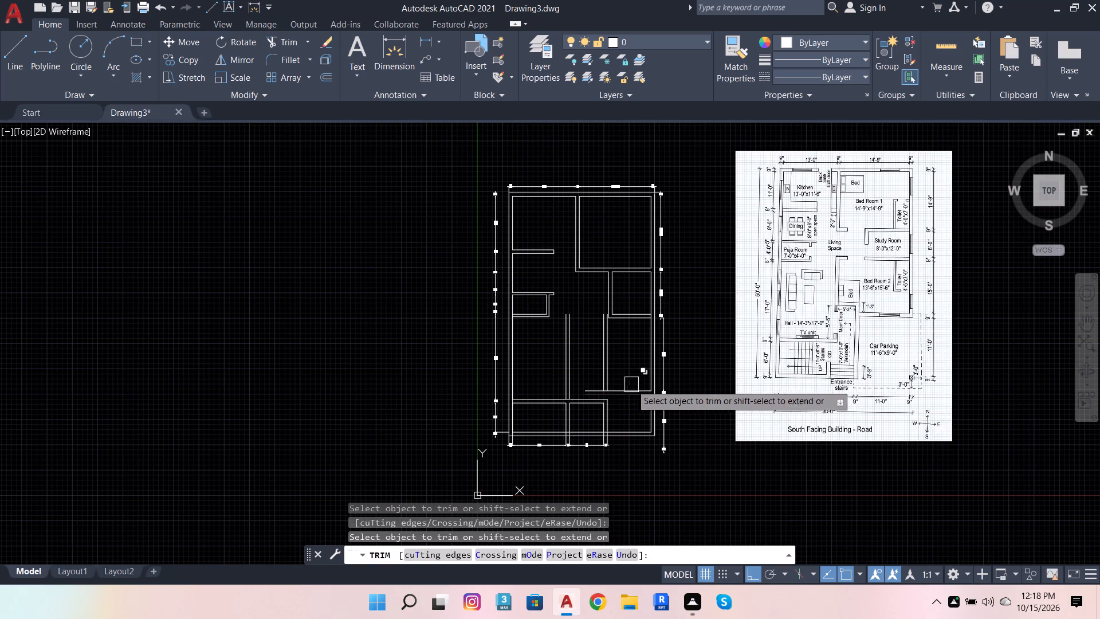
key(Escape)
scroll(628, 333, up, 2)
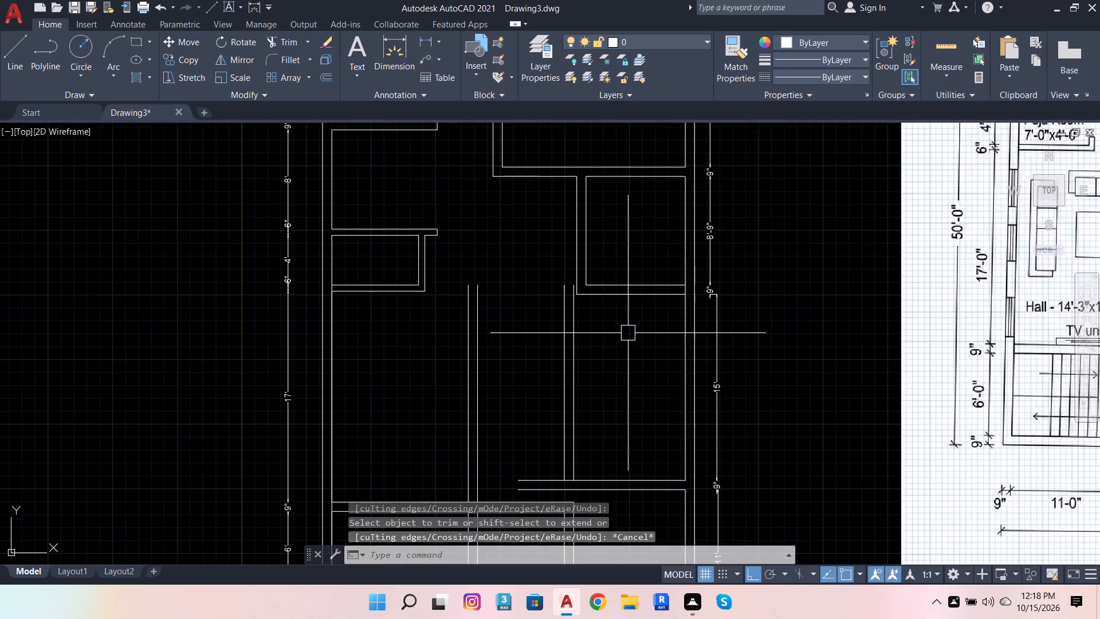
scroll(615, 354, down, 1)
click(596, 371)
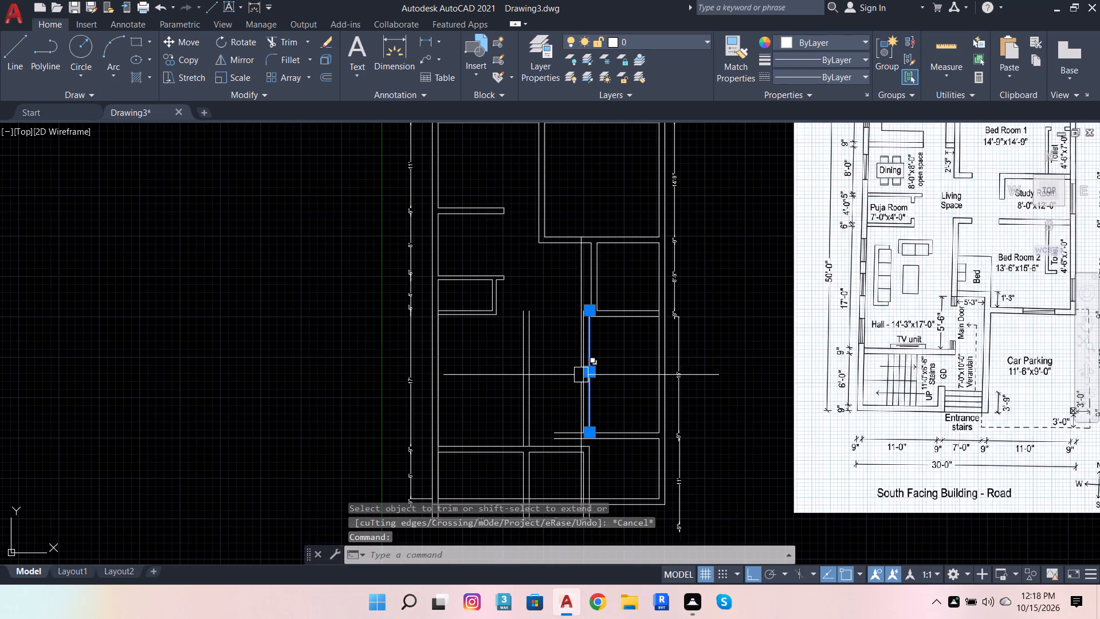
click(581, 375)
key(shift+Delete)
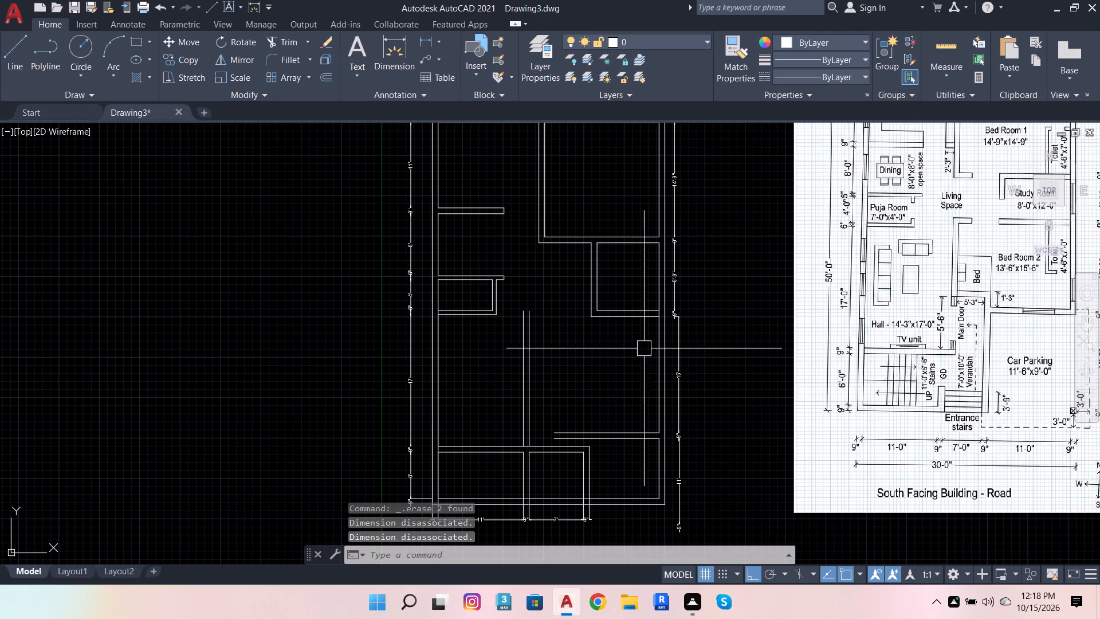
Trim the right exterior wall's inner face between the two lines of the 8'-9" room's bottom wall.
click(287, 41)
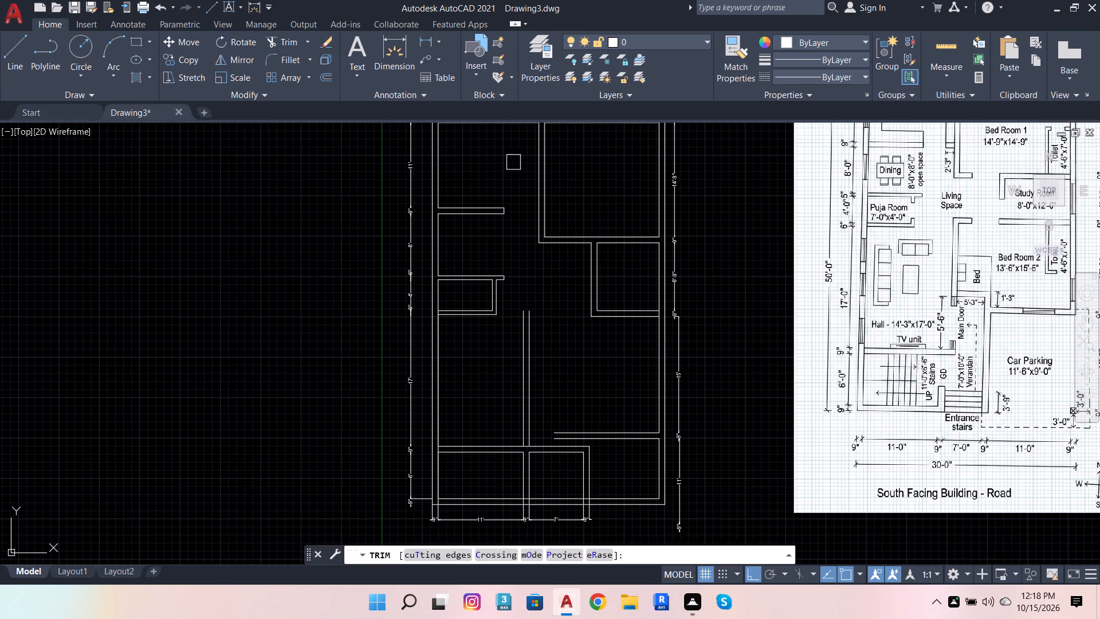
scroll(666, 334, up, 2)
scroll(645, 287, up, 3)
click(649, 260)
scroll(661, 287, down, 2)
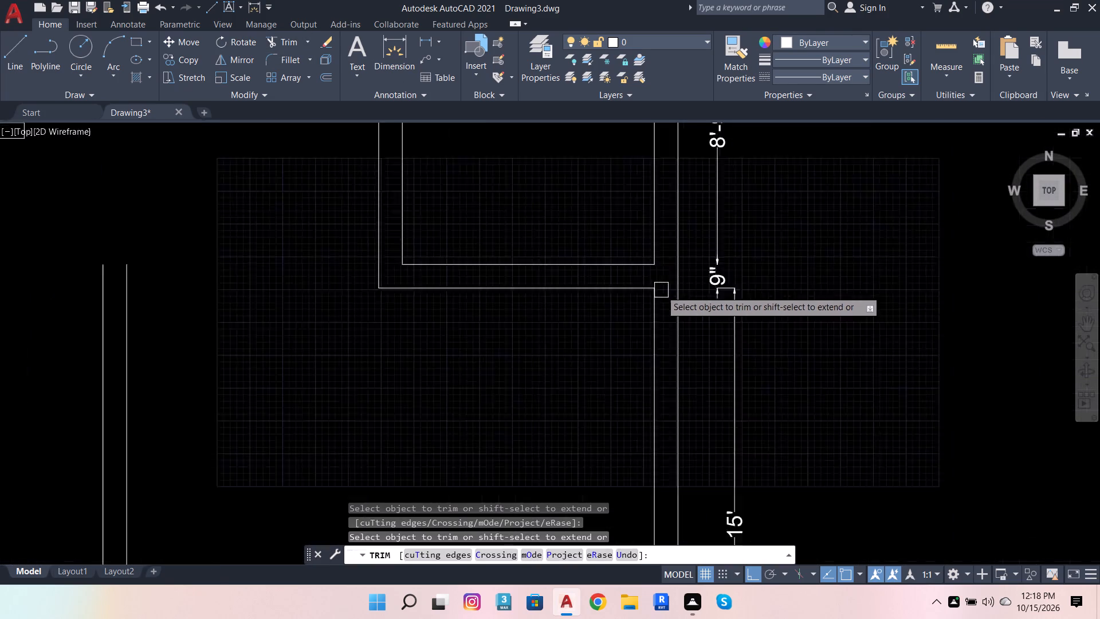
scroll(661, 291, down, 2)
key(Escape)
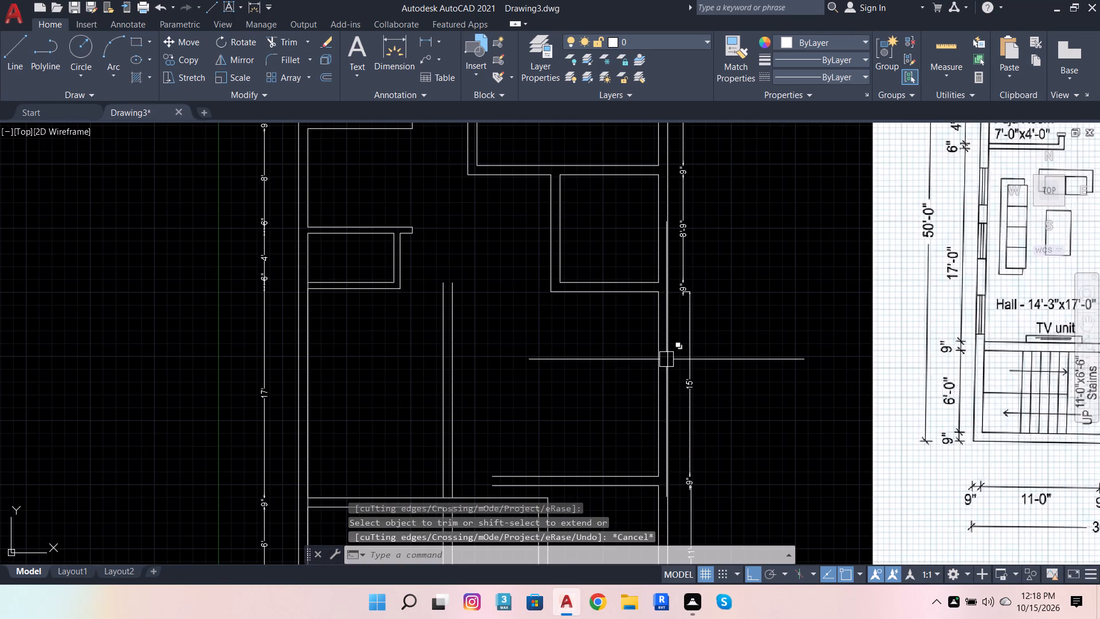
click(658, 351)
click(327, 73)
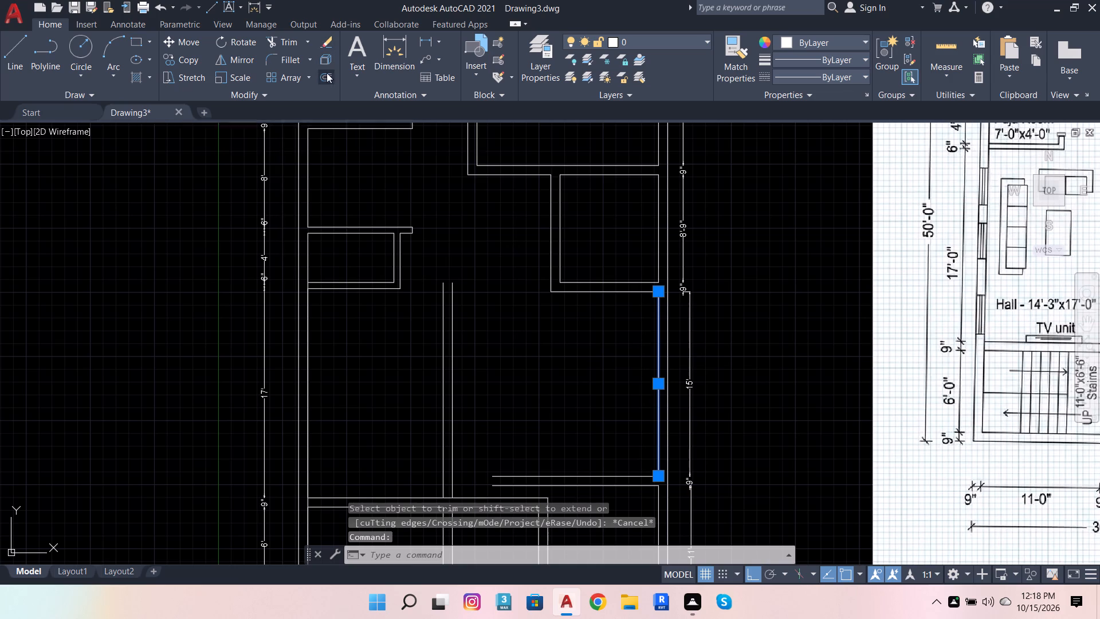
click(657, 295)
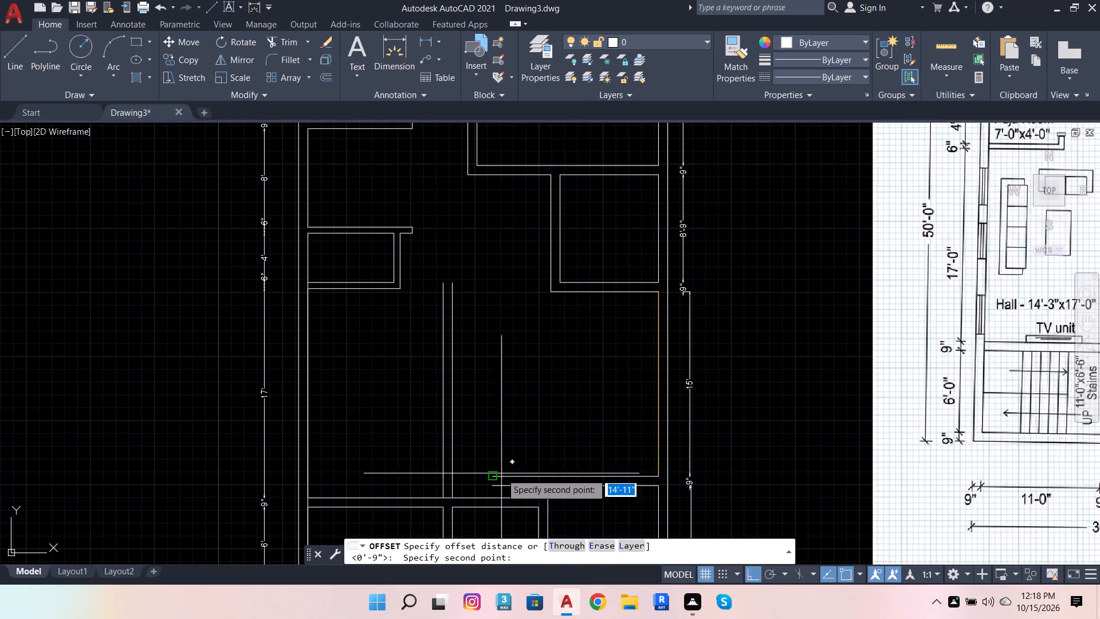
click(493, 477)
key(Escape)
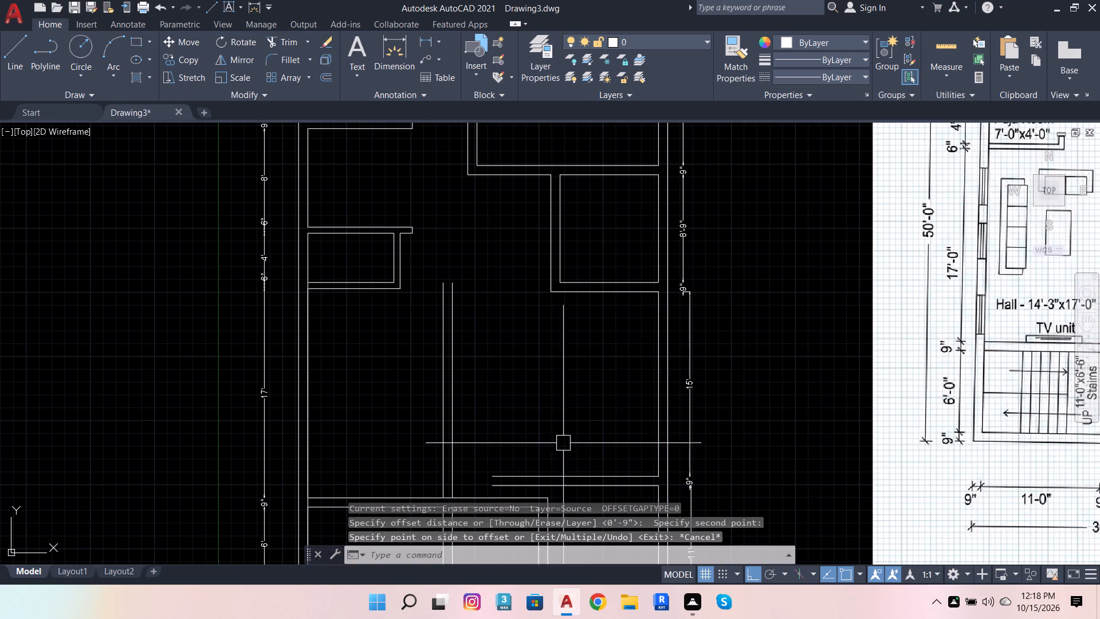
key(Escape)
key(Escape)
Offset the right exterior wall's inner face 13'-6" into the bedroom, taking the distance from the lower wall's upper line.
click(325, 79)
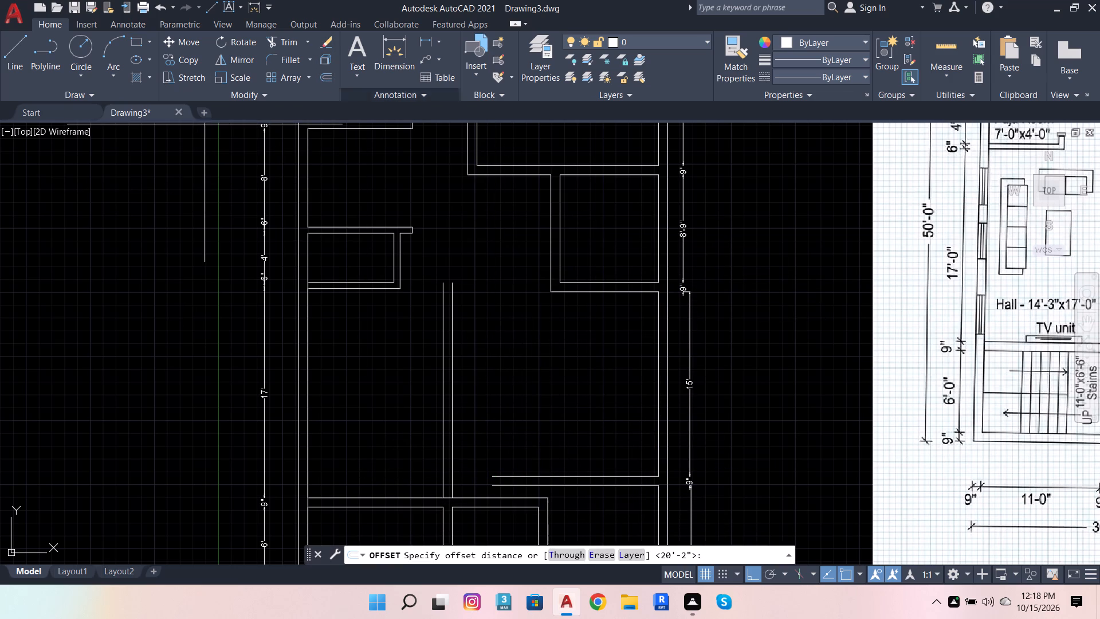
scroll(660, 506, up, 2)
click(650, 434)
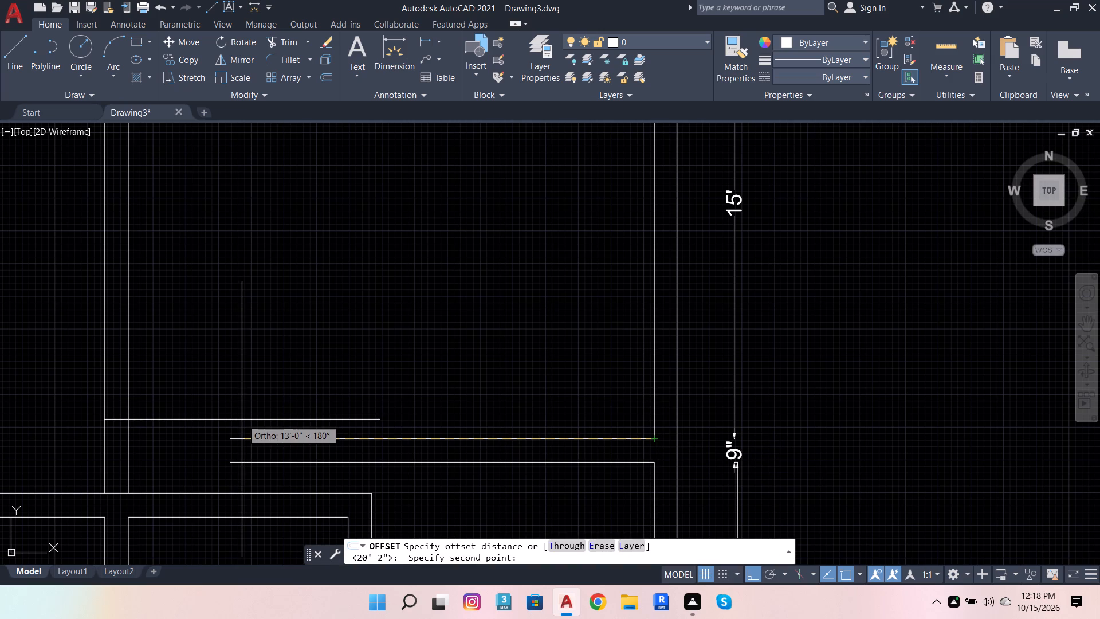
click(232, 442)
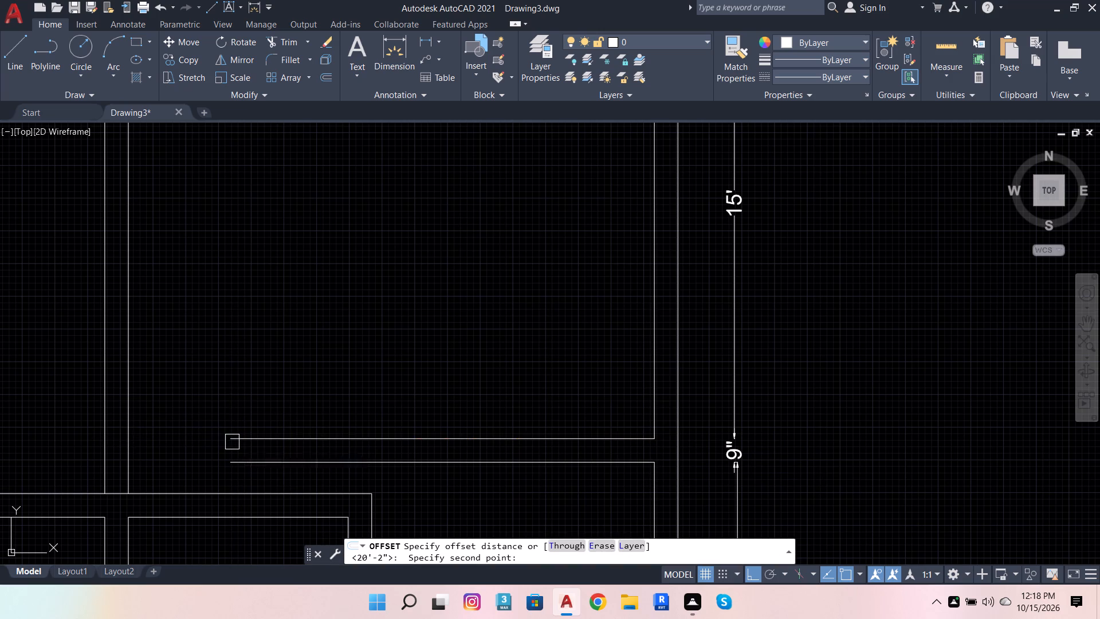
click(651, 386)
click(395, 391)
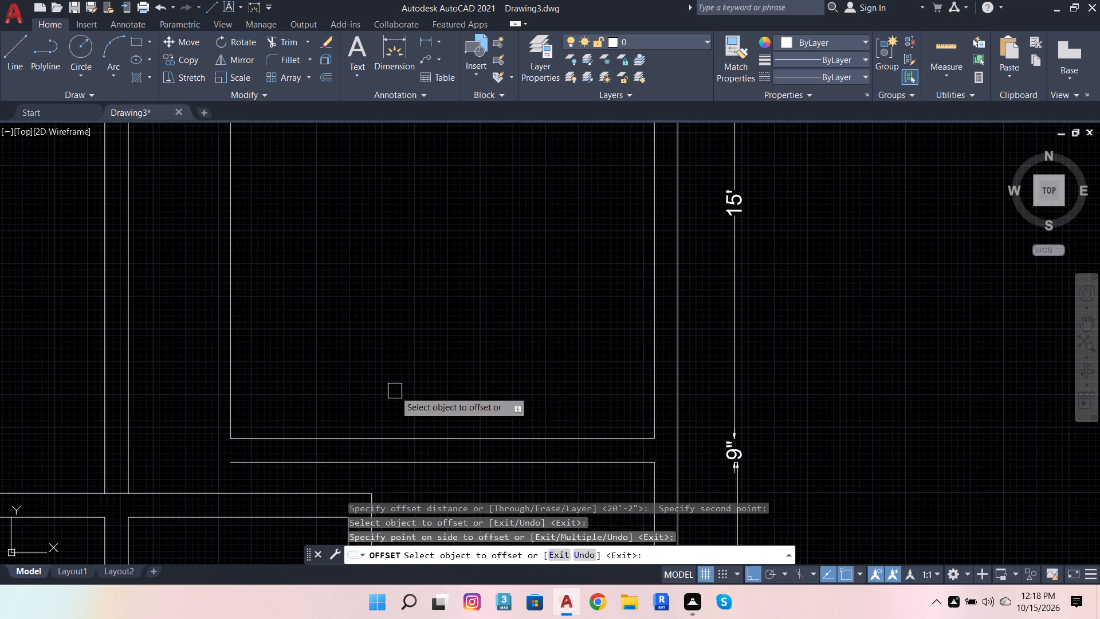
scroll(496, 417, down, 3)
key(Escape)
Offset the bedroom's new left wall line 9" toward the hall to give the wall its thickness.
scroll(439, 404, up, 2)
click(430, 401)
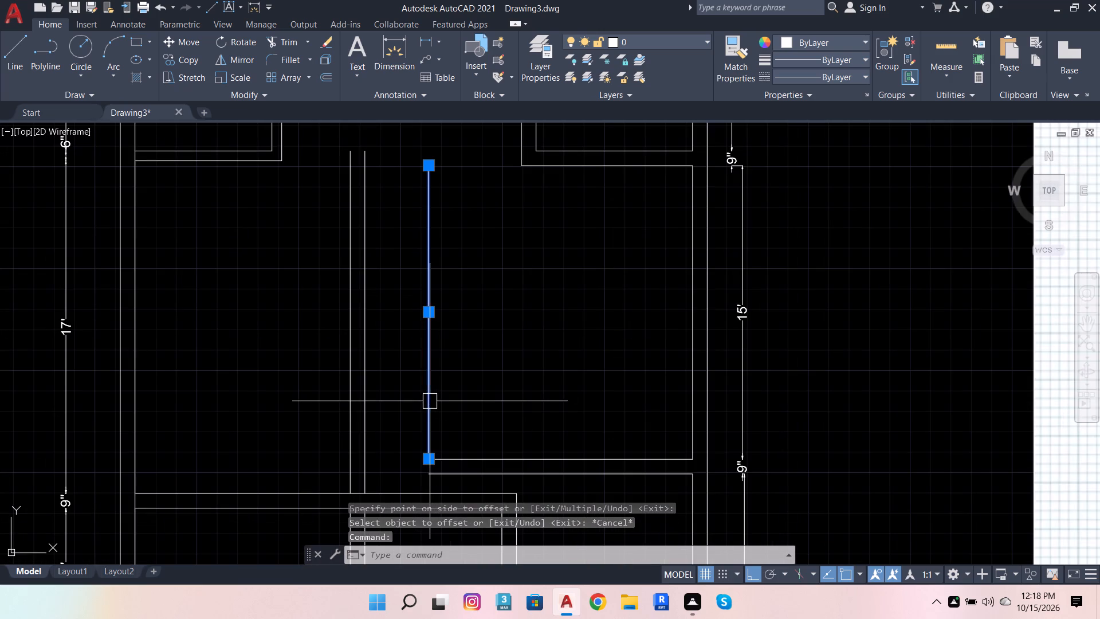
text(O)
key(space)
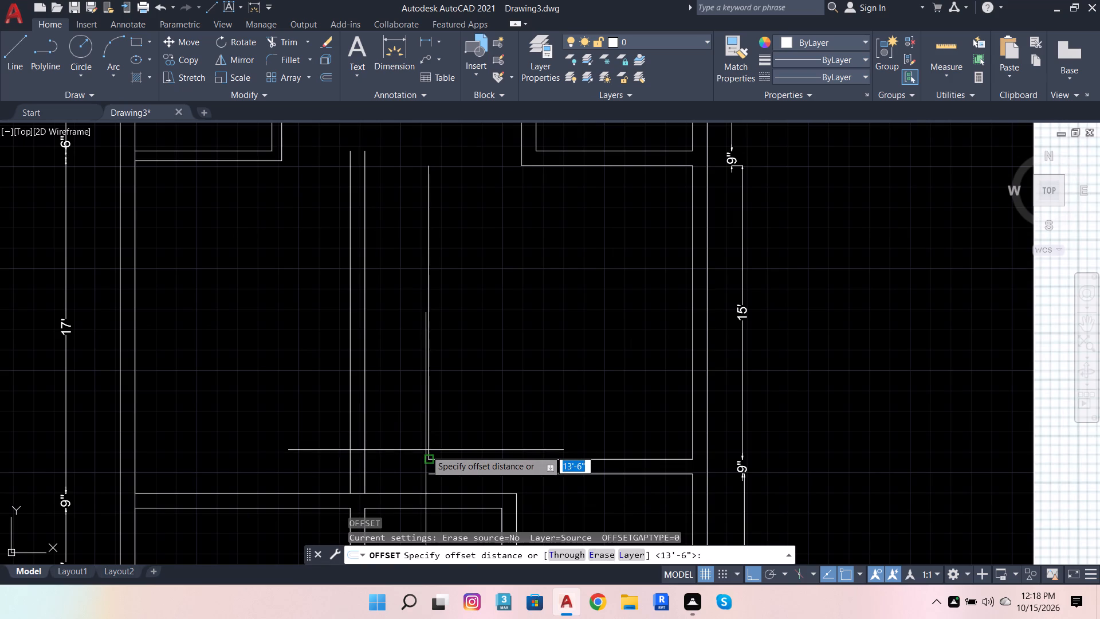
click(426, 450)
key(9)
key(Return)
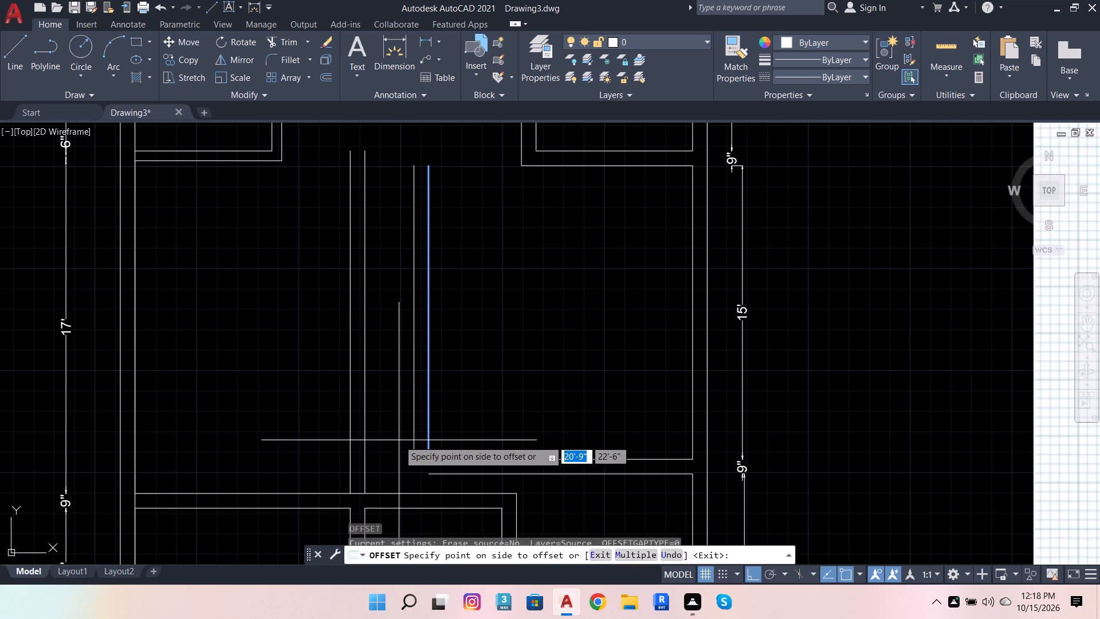
click(399, 440)
scroll(652, 294, down, 3)
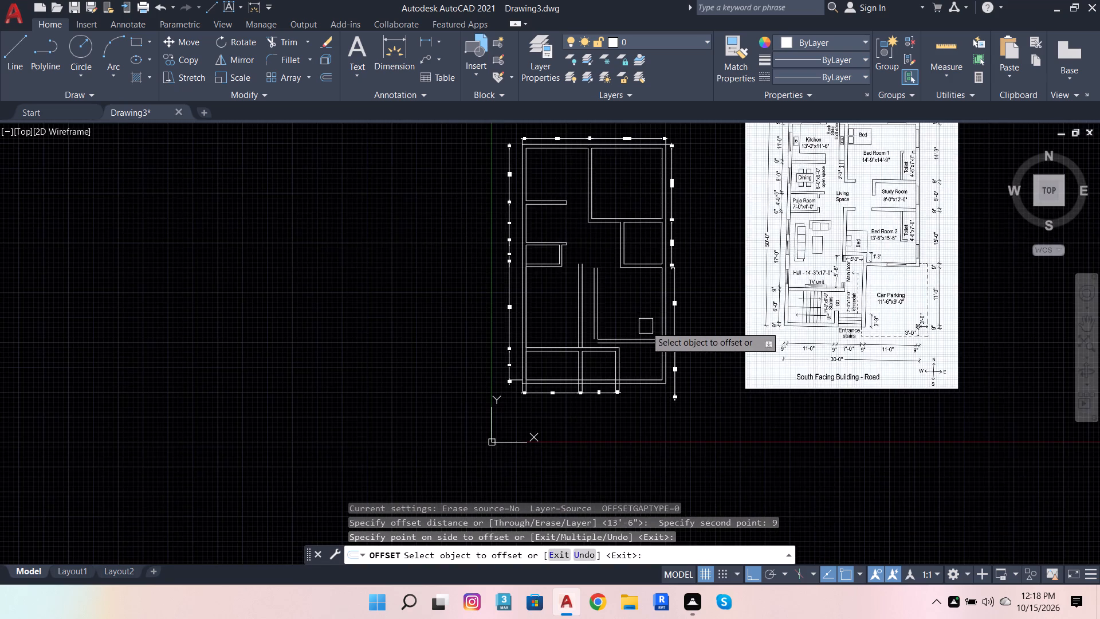
scroll(646, 328, up, 1)
scroll(642, 332, down, 1)
scroll(776, 300, up, 1)
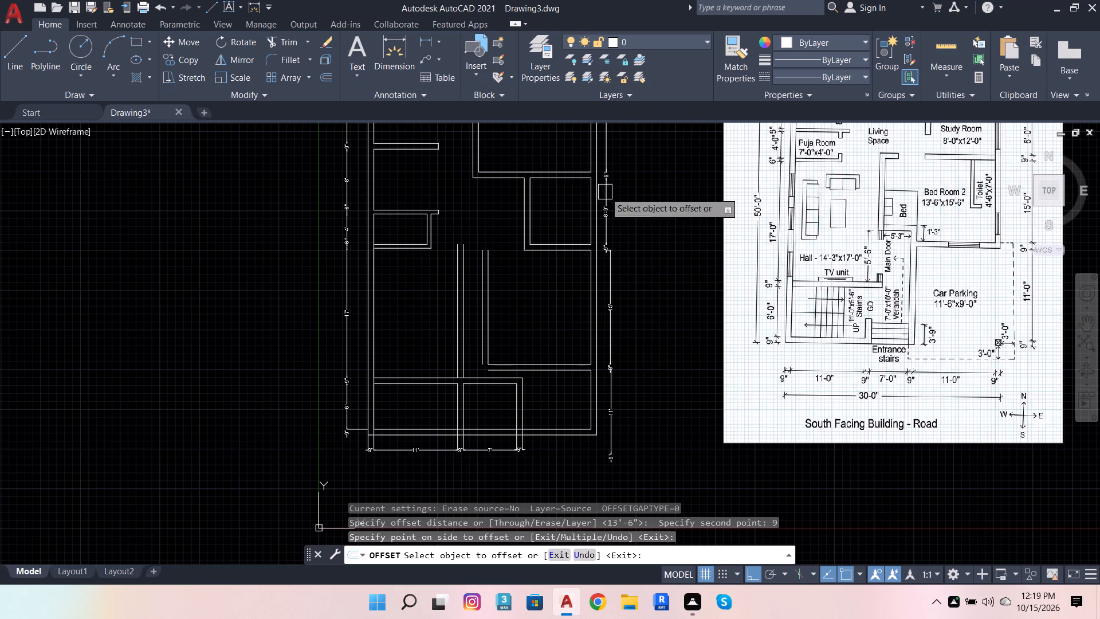
key(Escape)
Offset the upper line of the horizontal wall above the 7' room upward by 5'6".
scroll(475, 378, up, 2)
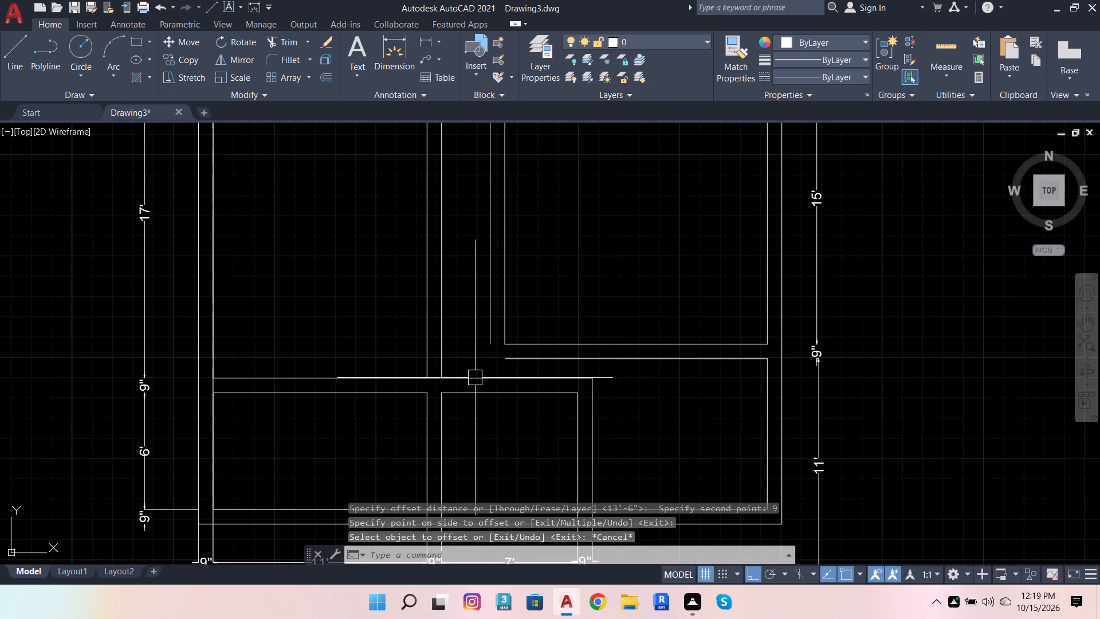
click(475, 378)
click(321, 80)
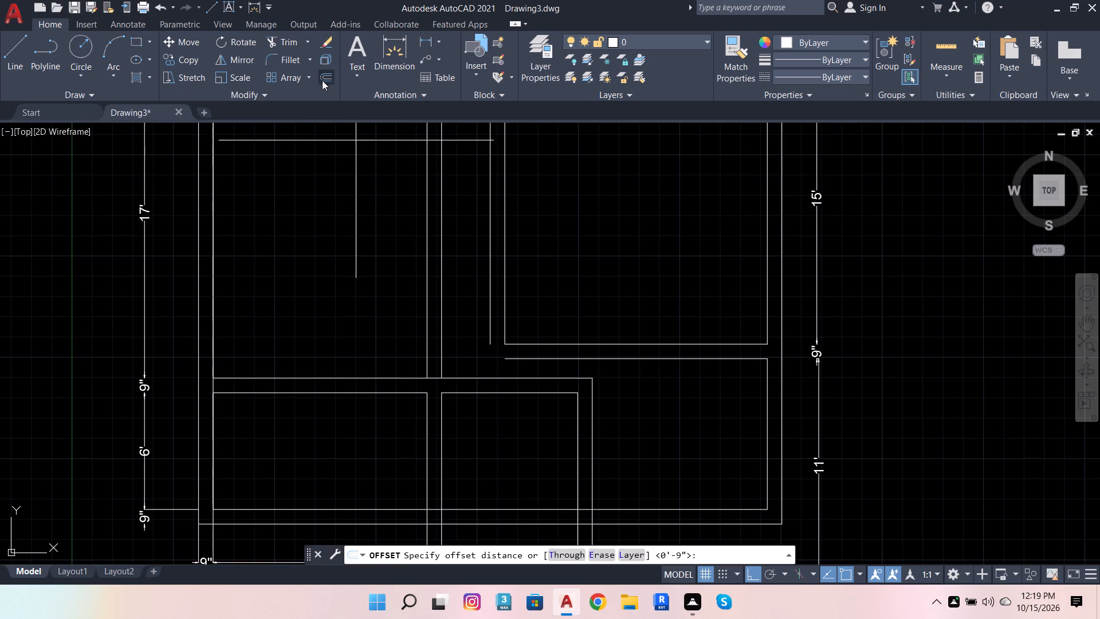
click(598, 374)
scroll(607, 251, down, 1)
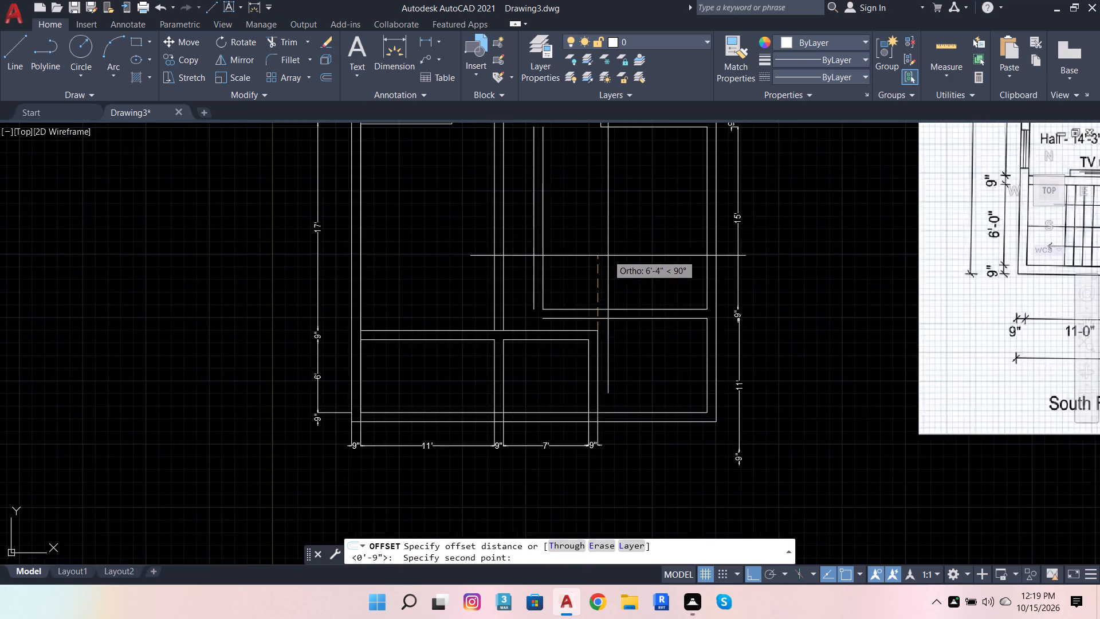
scroll(608, 256, down, 1)
scroll(612, 220, up, 1)
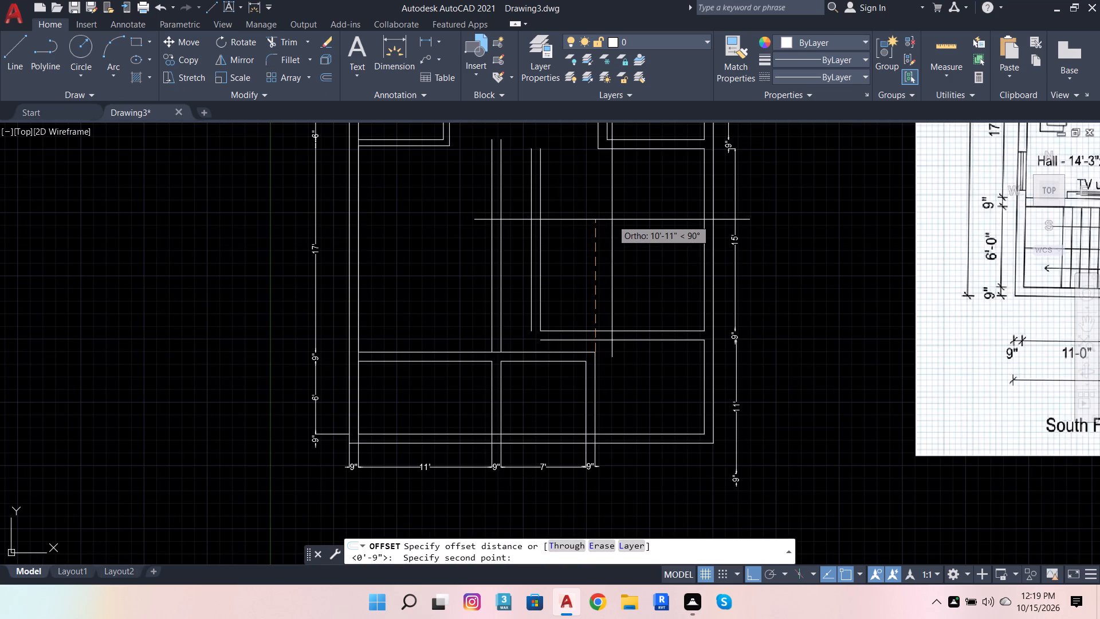
text(5'6)
key(Return)
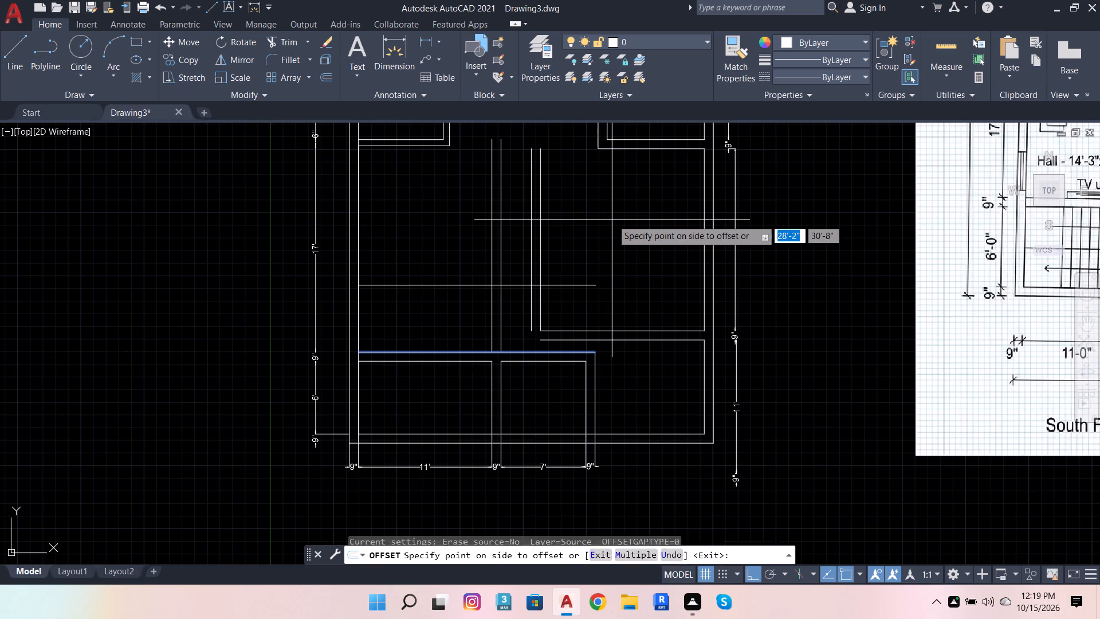
click(612, 220)
scroll(551, 271, down, 1)
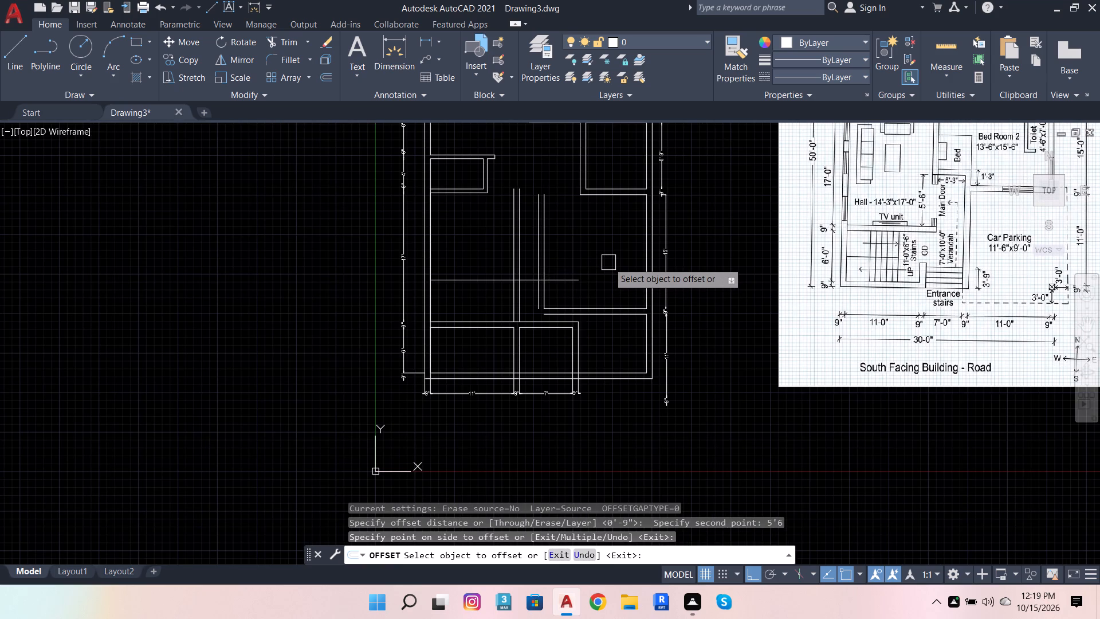
key(Escape)
key(Escape)
key(Escape)
key(Escape)
key(Escape)
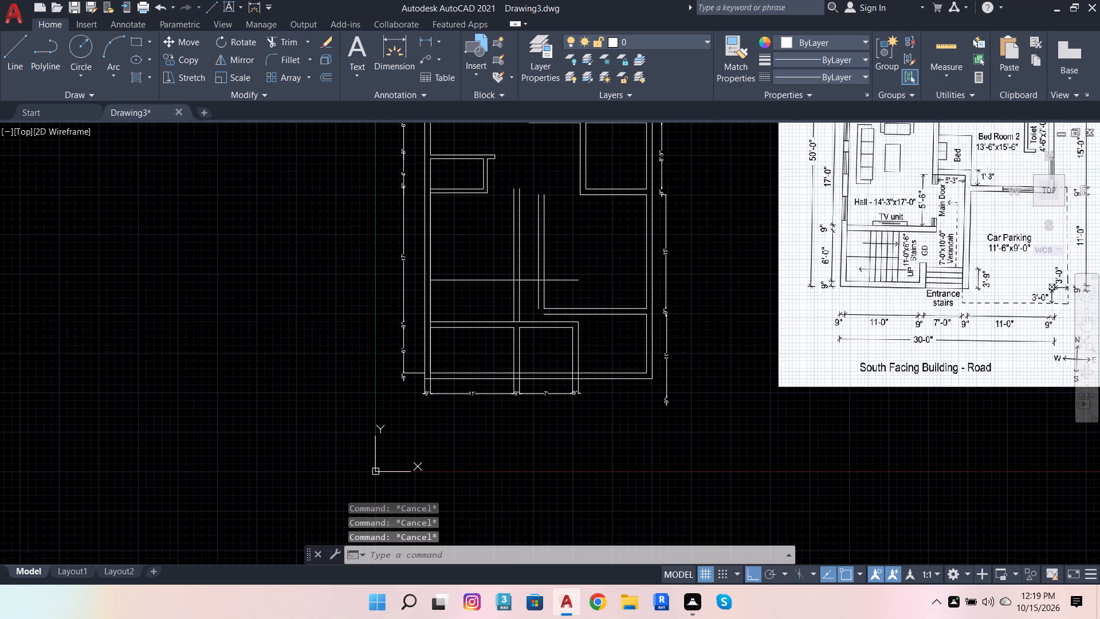
Extend both lines of the wall at the 7' room's right side up to the new 5'6" offset line.
scroll(661, 229, up, 1)
scroll(658, 238, down, 1)
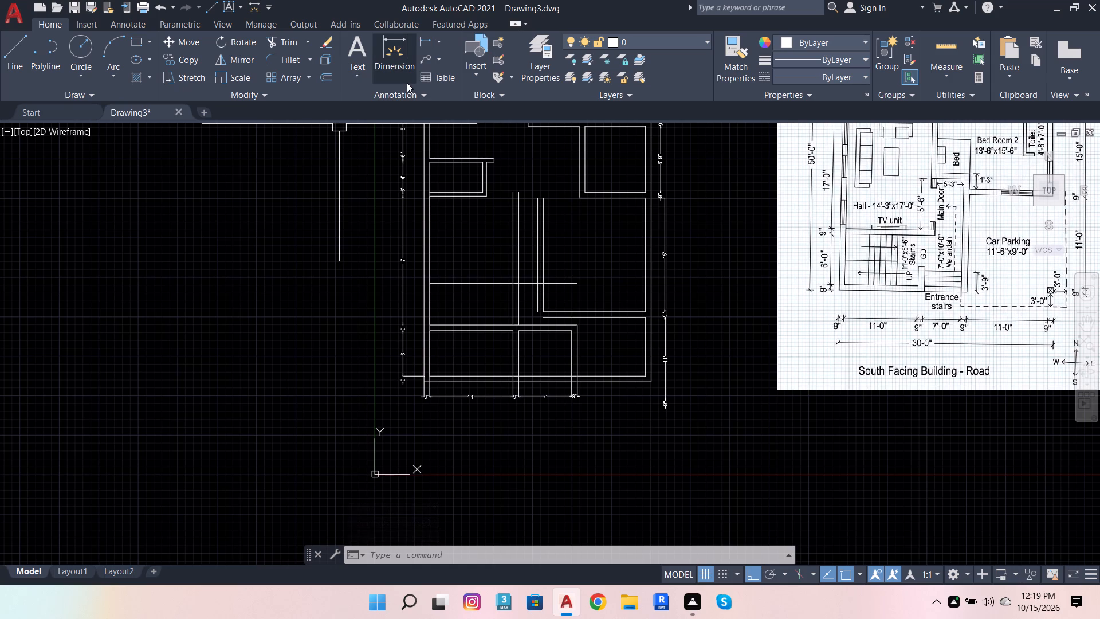
click(280, 43)
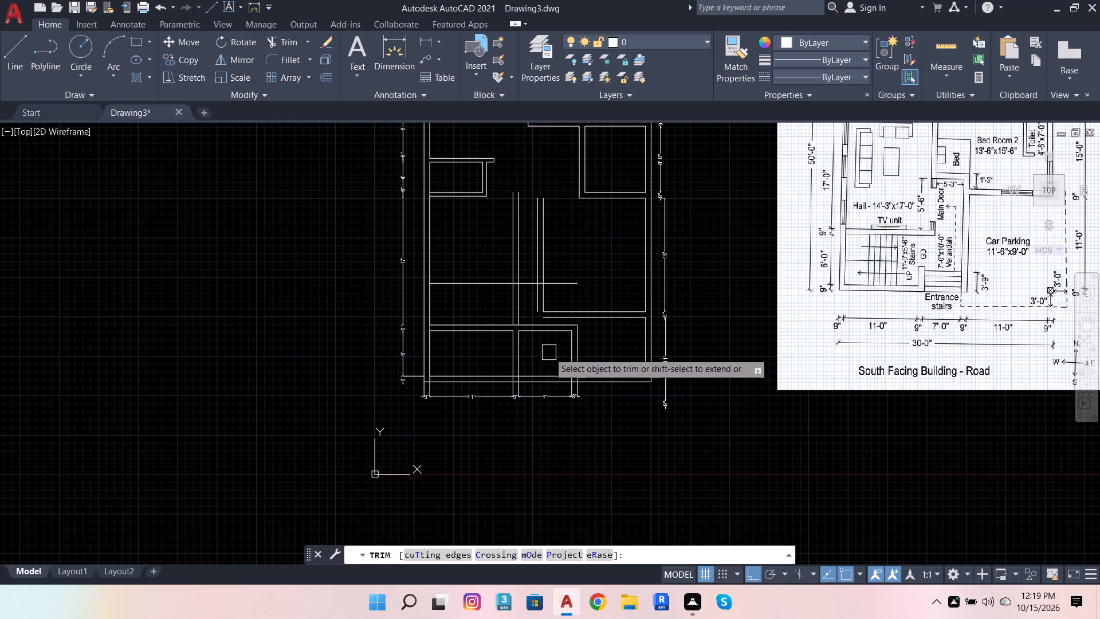
shift+click(582, 346)
shift+click(583, 339)
shift+click(583, 334)
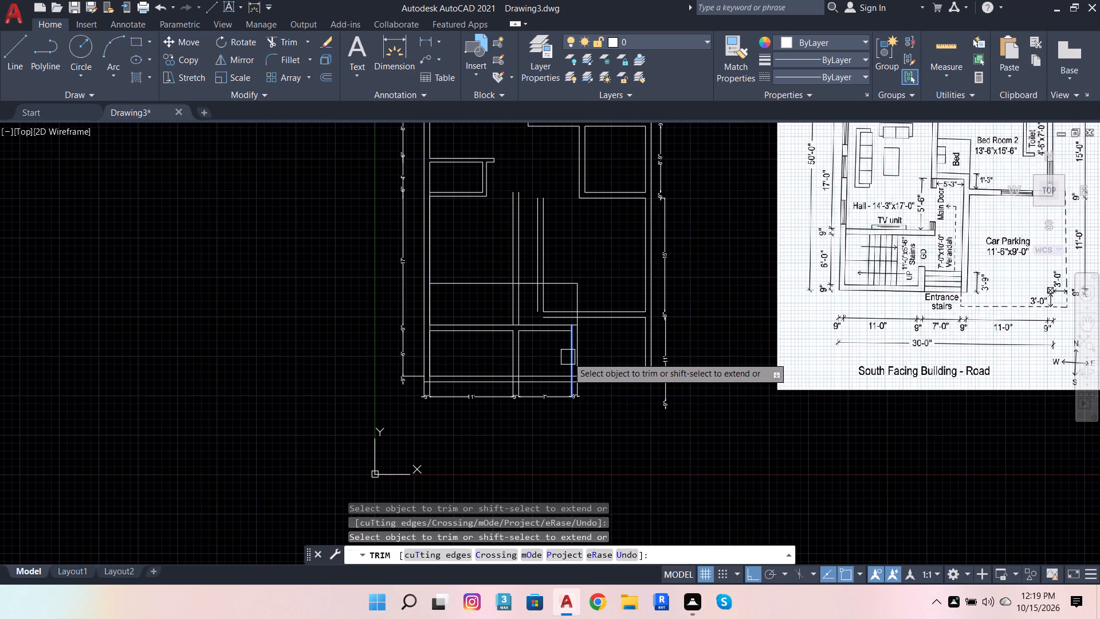
shift+click(567, 352)
shift+click(565, 347)
shift+click(565, 343)
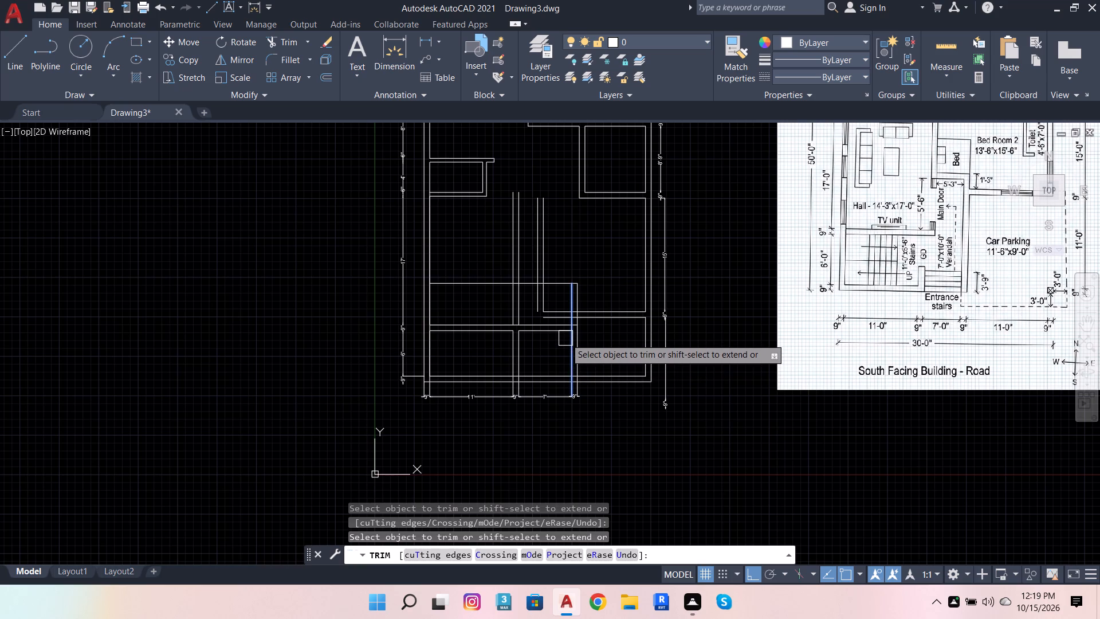
shift+click(565, 338)
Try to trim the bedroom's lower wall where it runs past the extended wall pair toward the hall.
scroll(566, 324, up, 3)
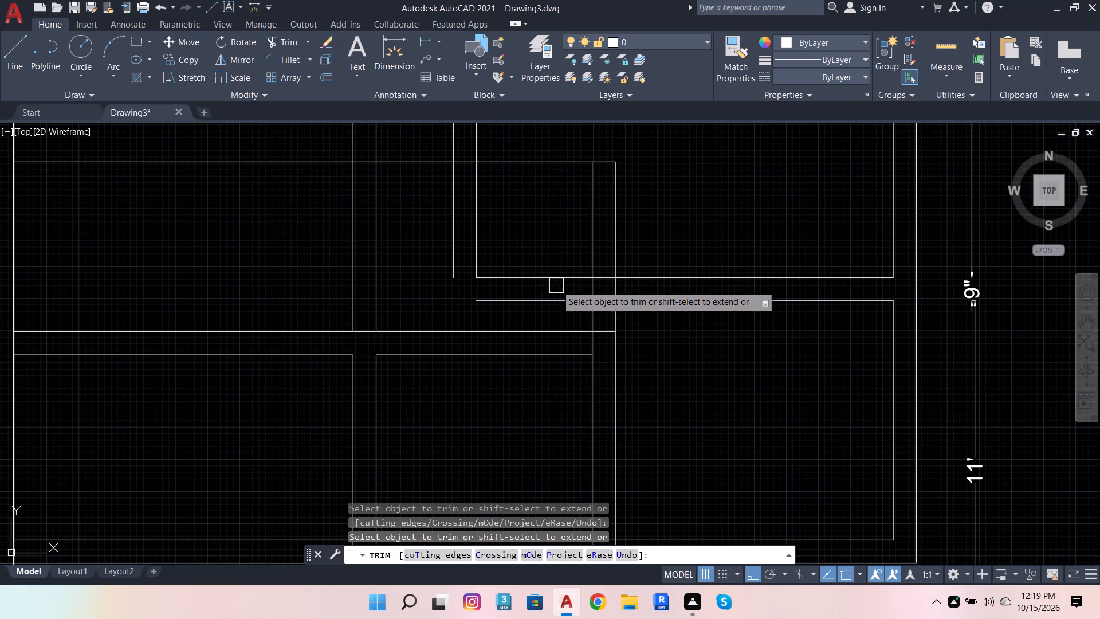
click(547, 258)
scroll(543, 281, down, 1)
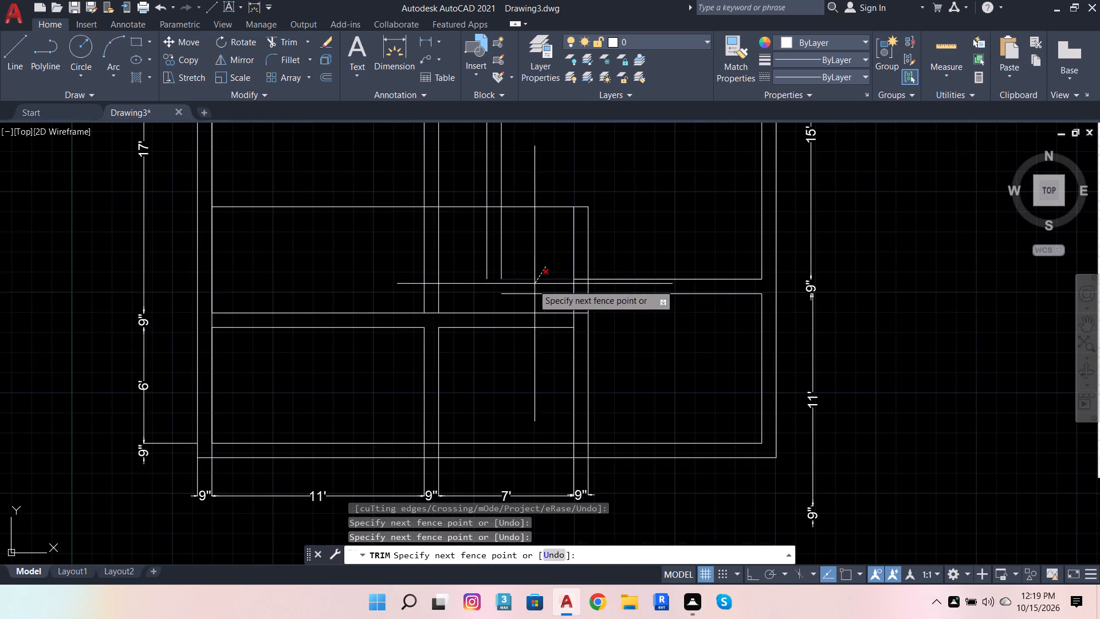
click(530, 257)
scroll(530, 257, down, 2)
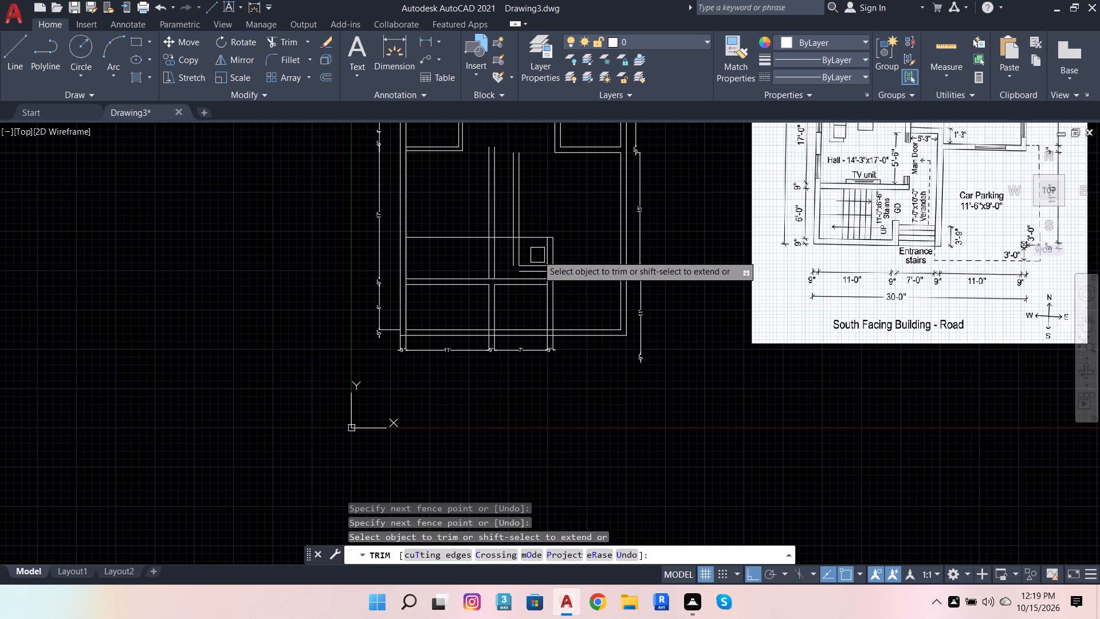
Trim both lines of the bedroom's left wall below the 5'6" offset line.
click(538, 246)
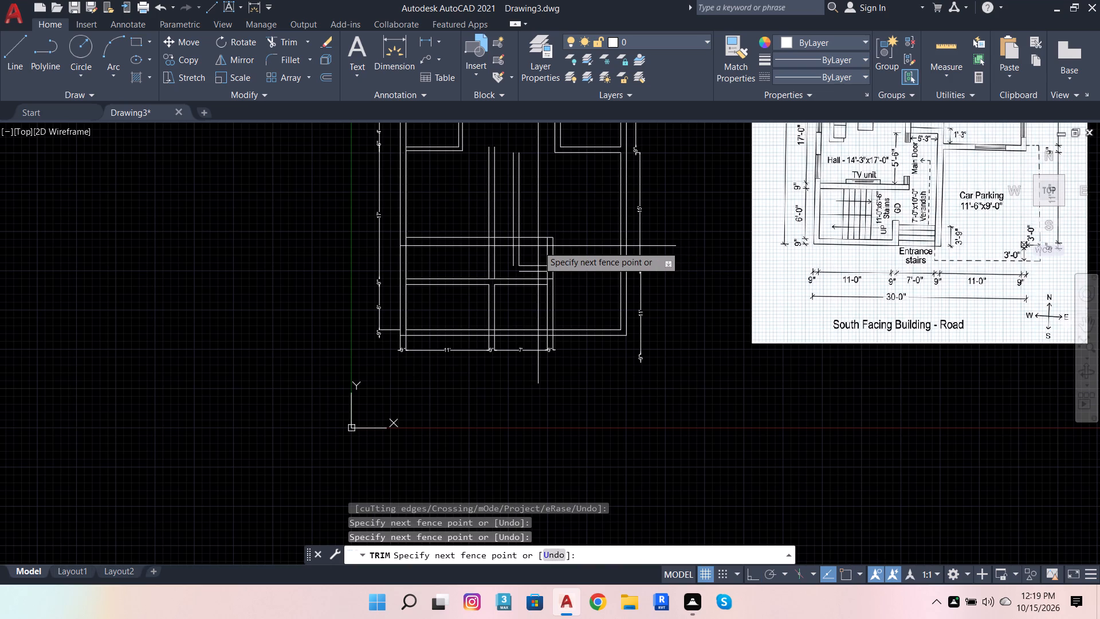
click(506, 253)
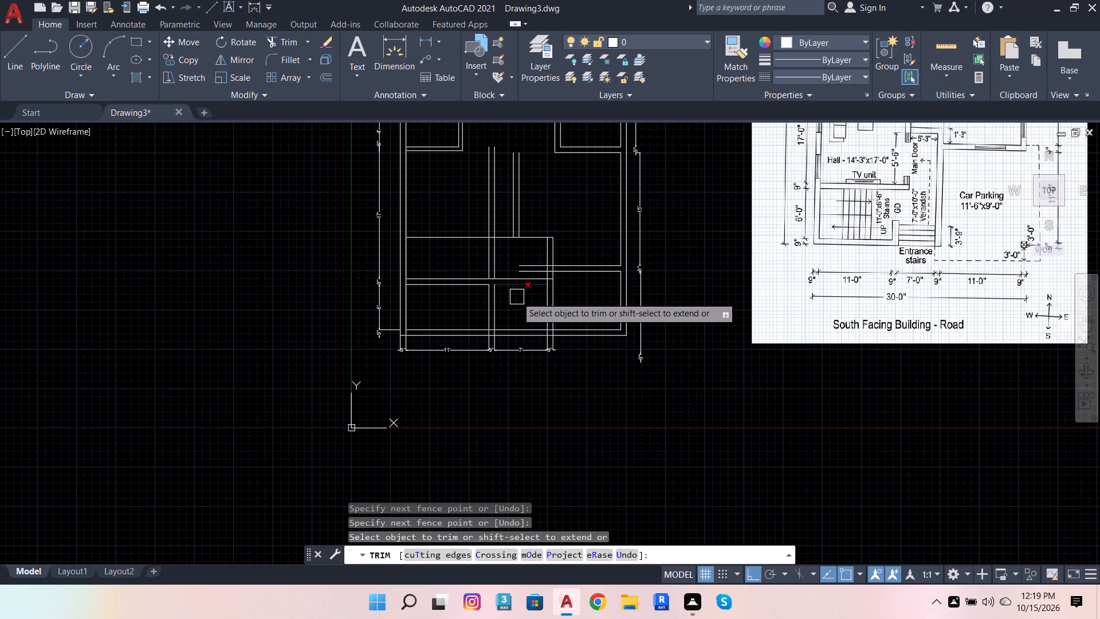
Trim both lines of the bedroom's lower wall past the extended wall pair and clear the line crossing that junction.
scroll(539, 281, up, 2)
click(526, 240)
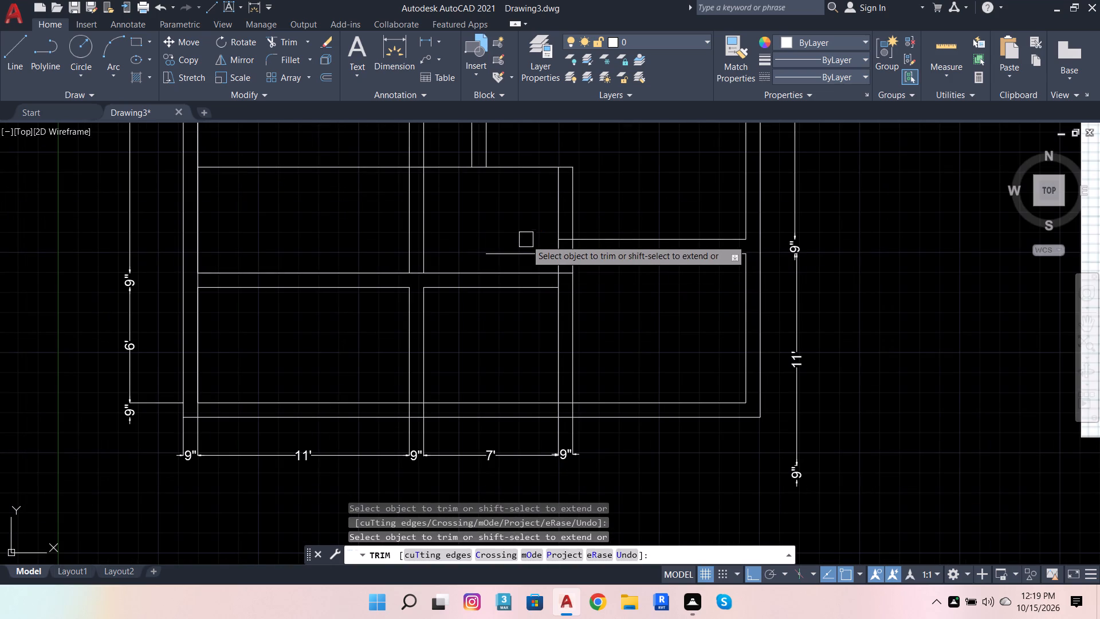
click(528, 250)
scroll(552, 249, up, 3)
drag(592, 201, 611, 232)
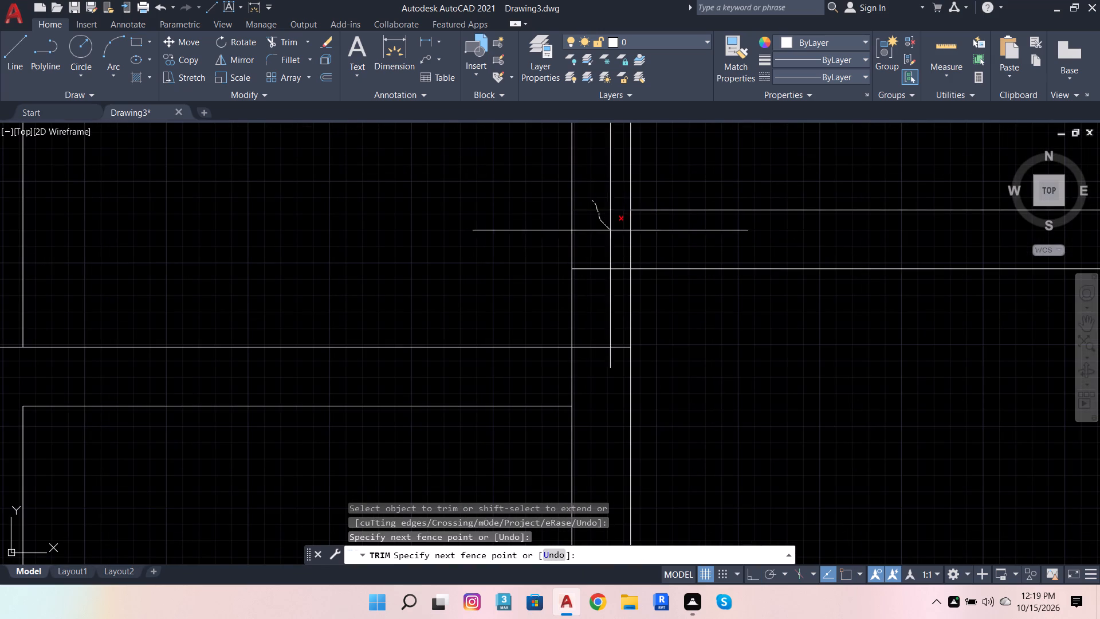
drag(611, 232, 610, 281)
scroll(591, 269, down, 4)
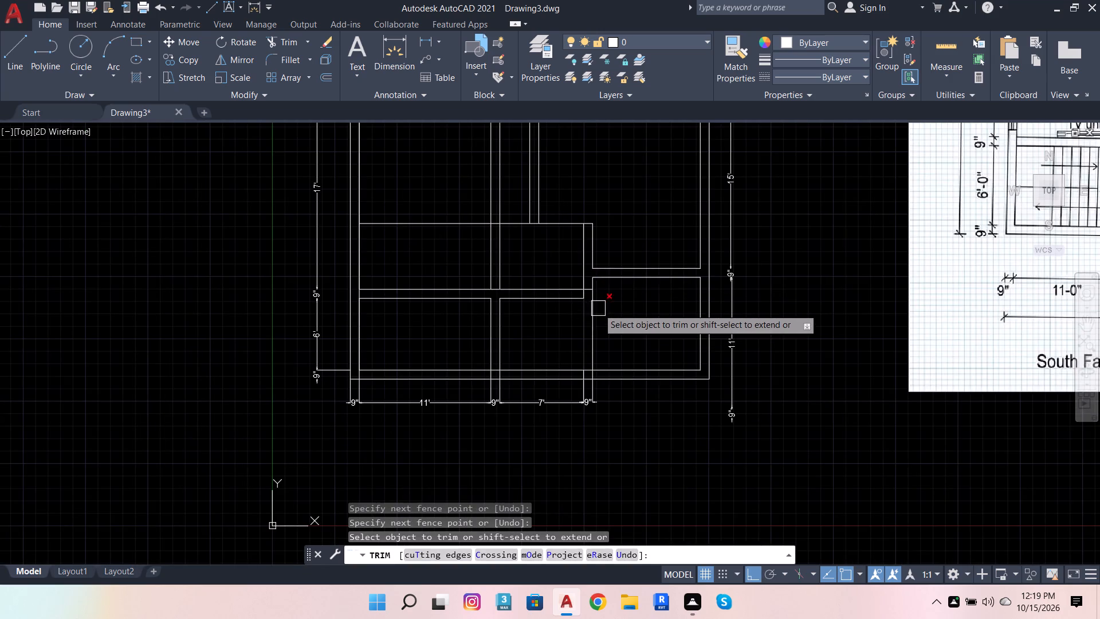
Trim both lines of the old wall between the 11' and 7' rooms, from the horizontal wall up to the 5'6" offset line.
scroll(612, 320, down, 1)
scroll(537, 269, up, 1)
scroll(569, 291, down, 1)
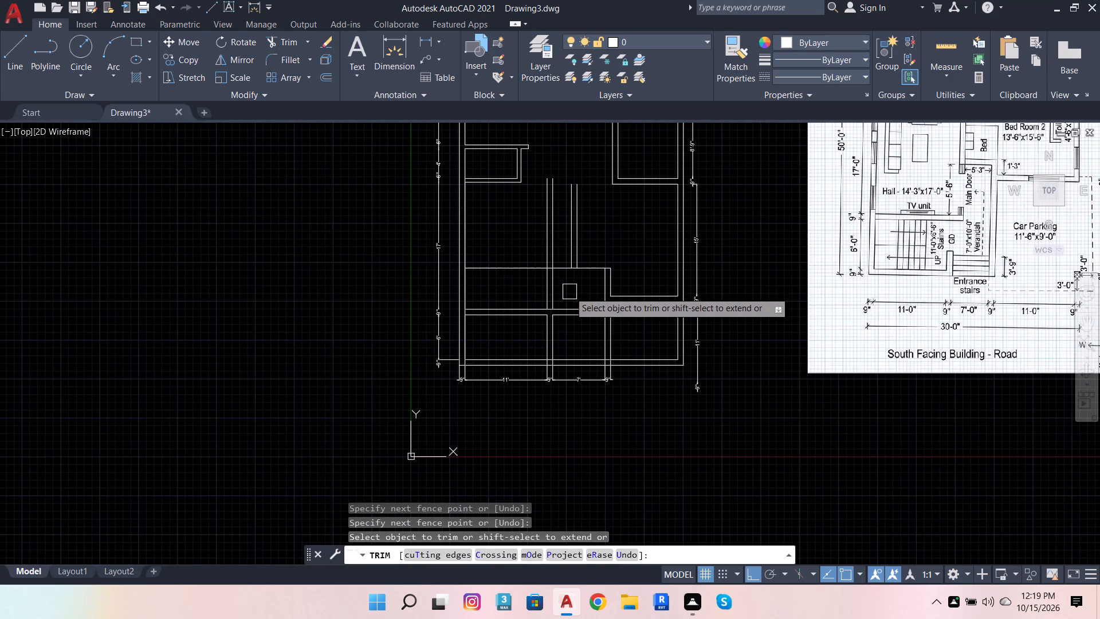
click(569, 292)
click(517, 291)
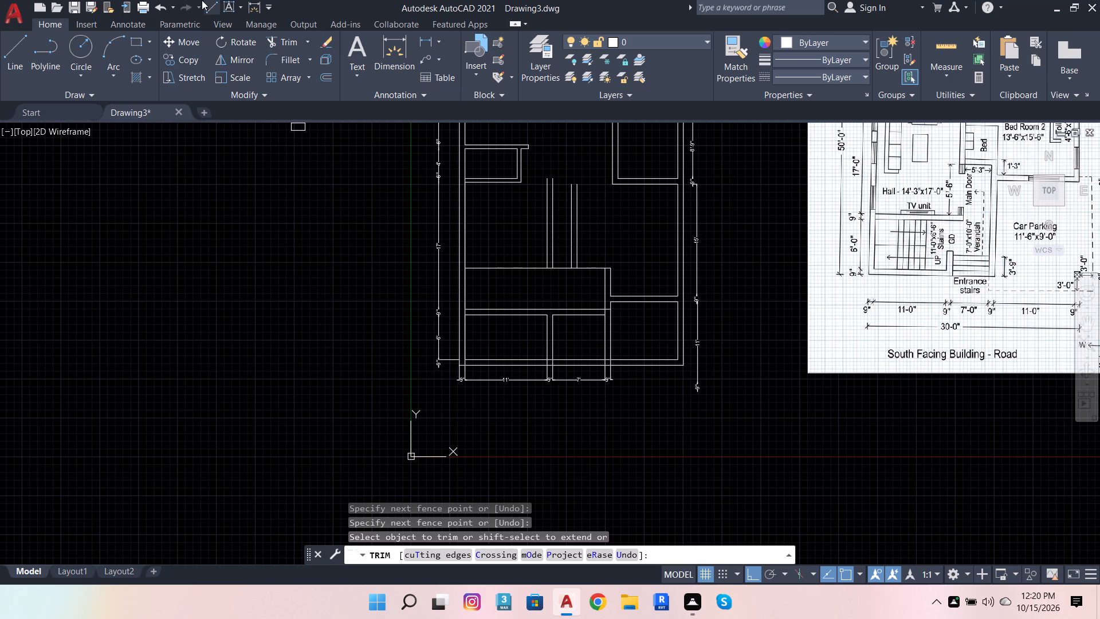
Dimension the bedroom's clear width from its left wall's inner line to the outer right wall's inner line.
click(393, 45)
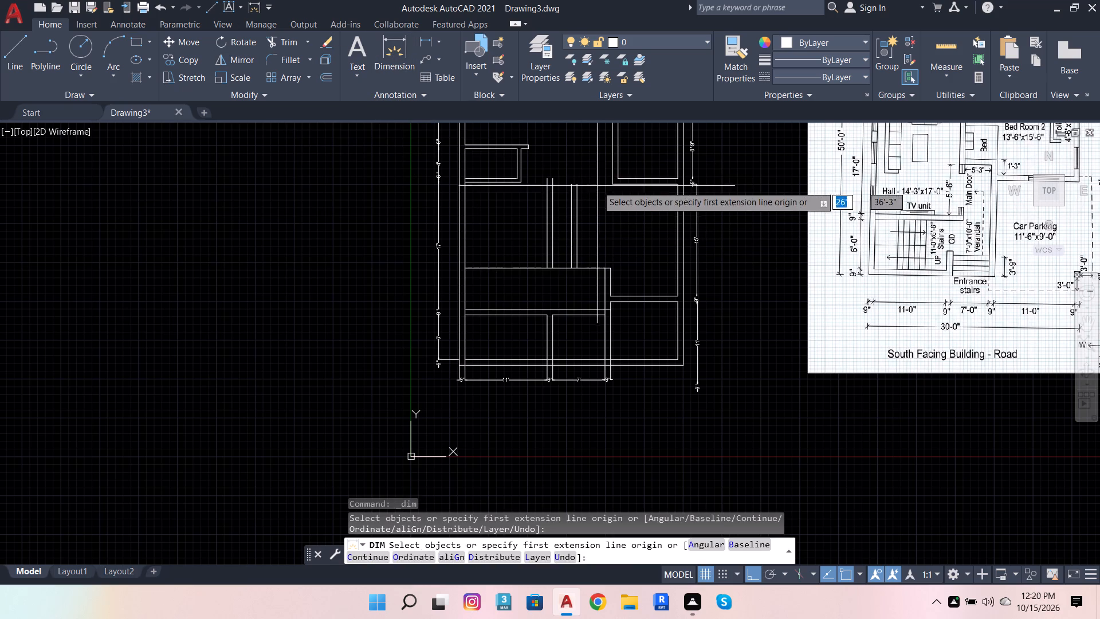
click(580, 184)
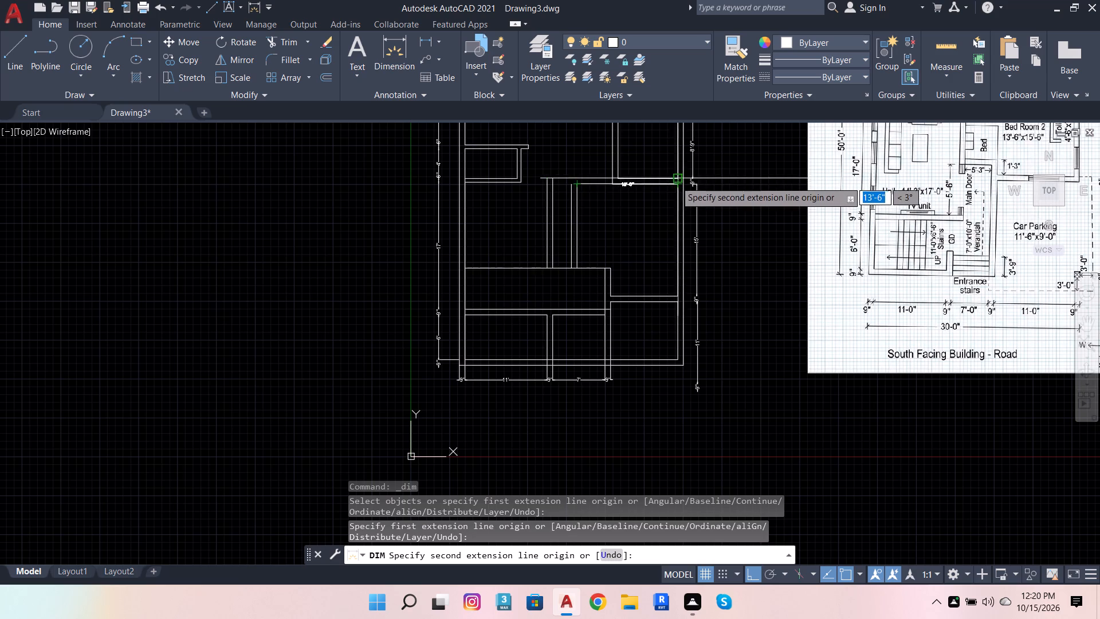
scroll(678, 191, up, 3)
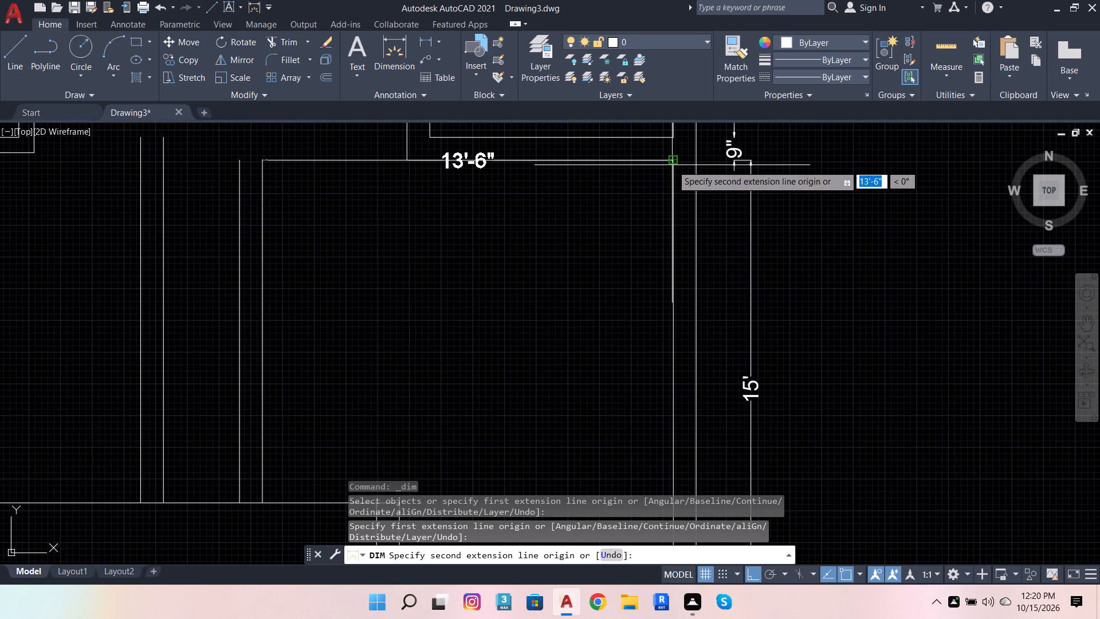
click(677, 159)
click(642, 193)
scroll(598, 151, down, 3)
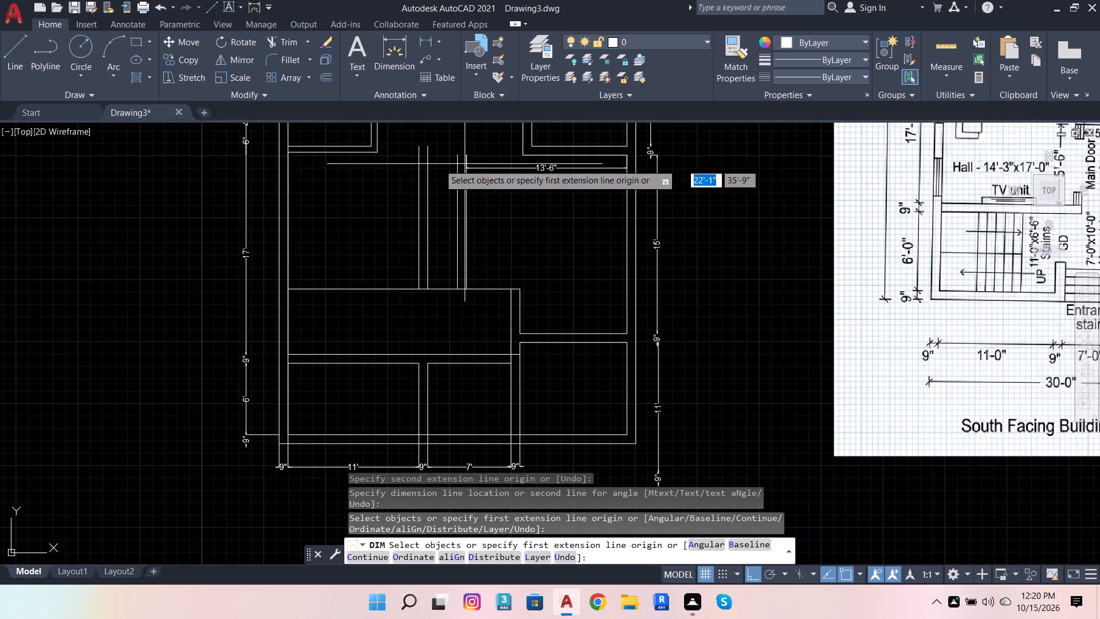
Extend both lines of the bedroom's left wall down to the horizontal wall above the 11' and 7' rooms.
click(278, 38)
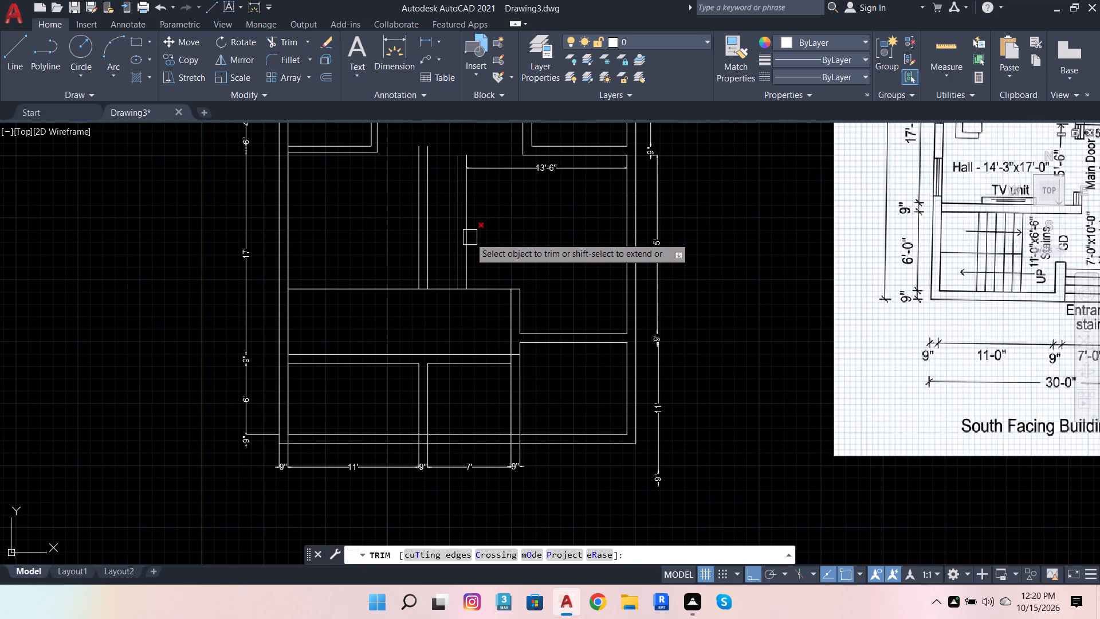
shift+click(473, 243)
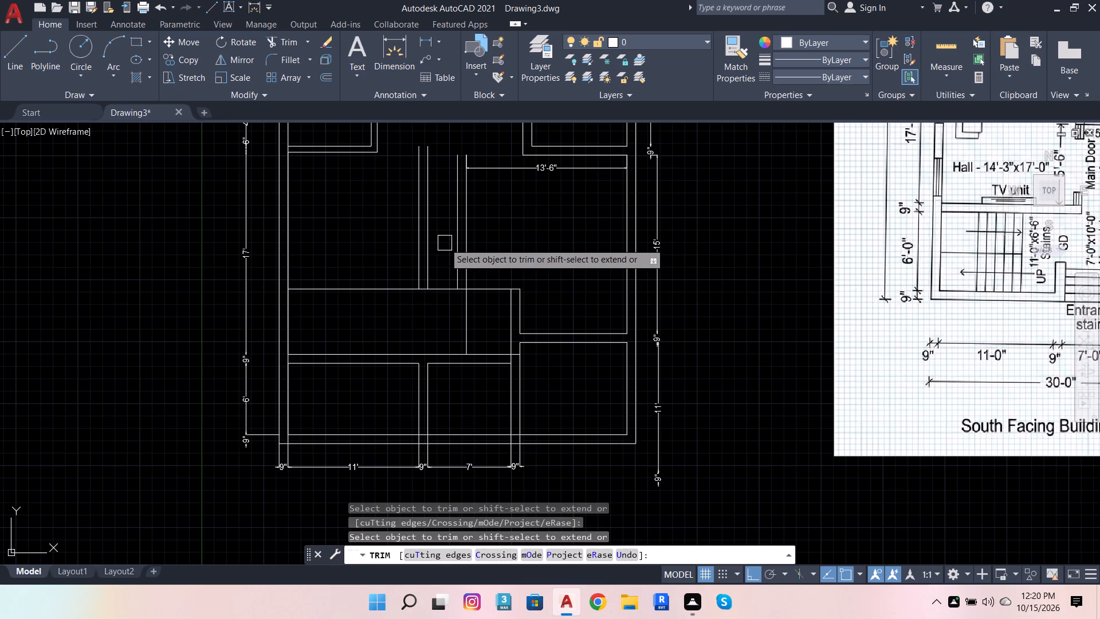
shift+click(452, 252)
Trim the leftover segments where the horizontal wall meets the extended bedroom wall and the 7' room's right wall.
scroll(459, 340, up, 3)
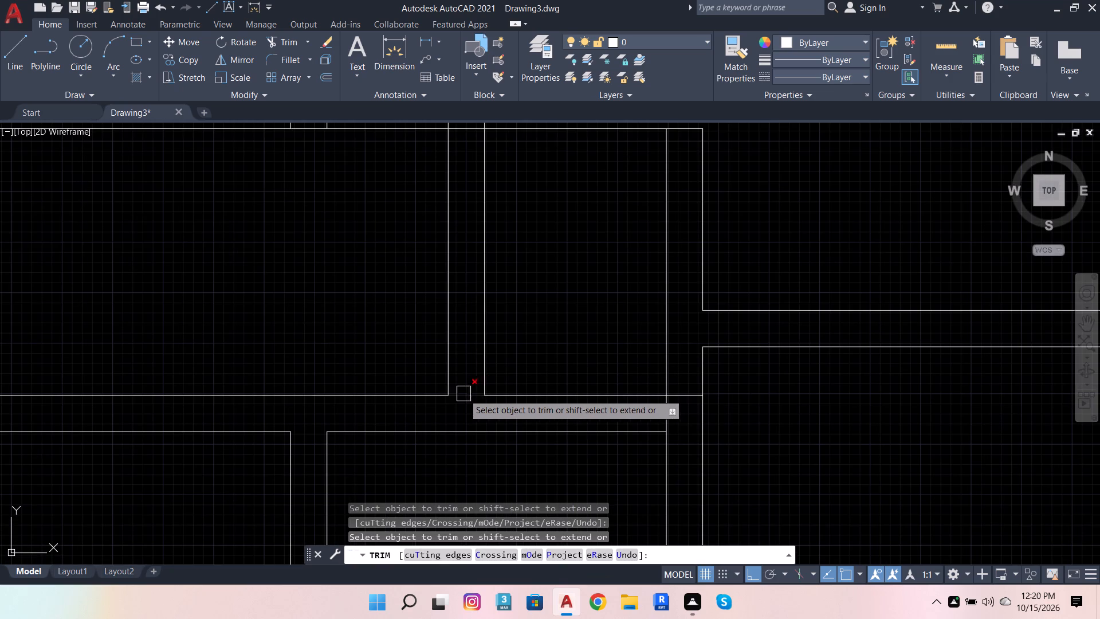
click(461, 394)
click(686, 393)
click(667, 413)
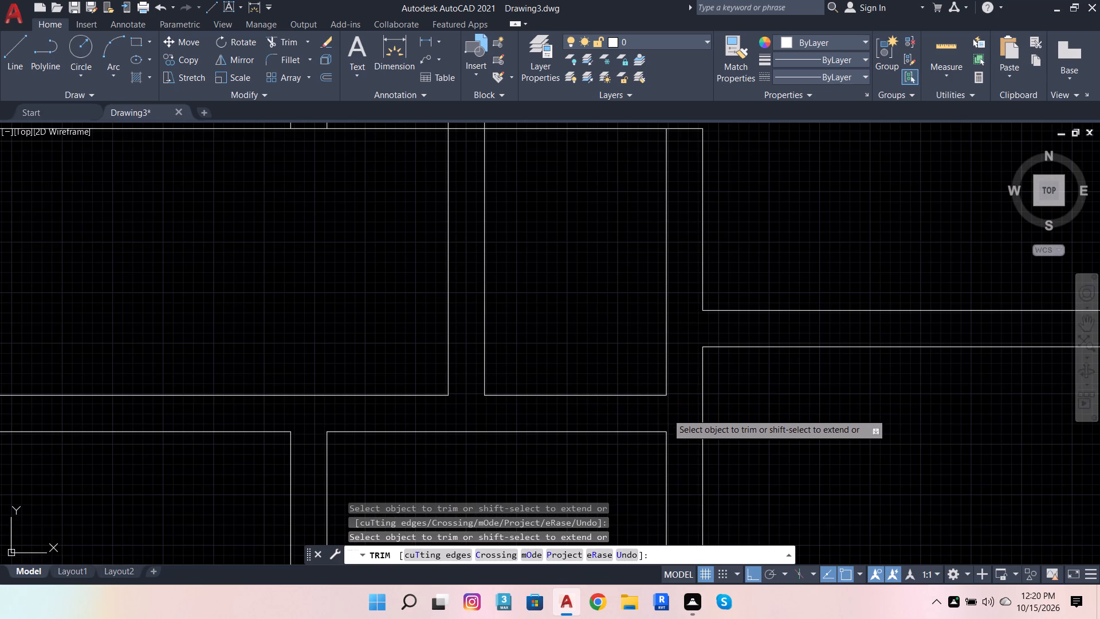
scroll(673, 409, down, 4)
Trim away the remaining old wall pair in the hall and the 5'6" offset line left of the bedroom wall.
scroll(629, 342, up, 2)
click(613, 332)
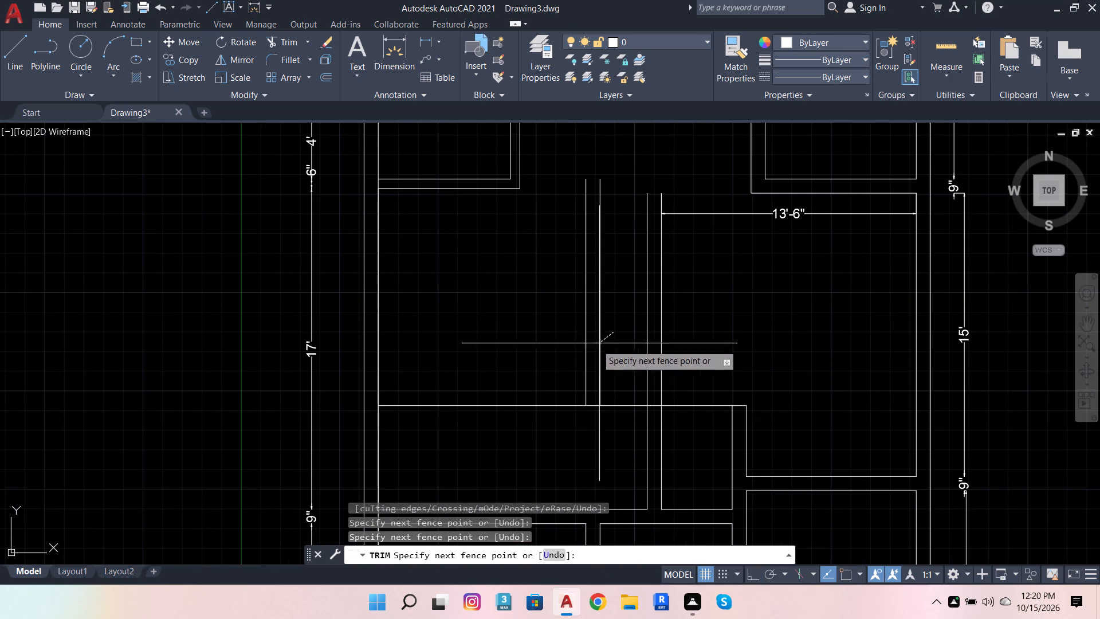
click(544, 358)
scroll(591, 336, down, 2)
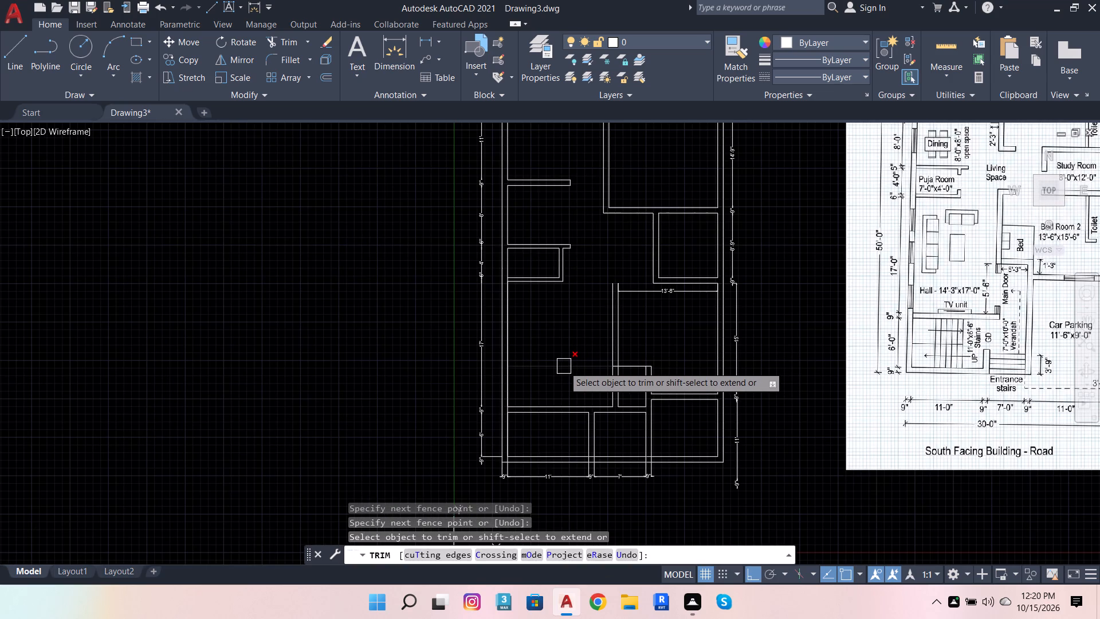
click(564, 366)
scroll(646, 375, up, 2)
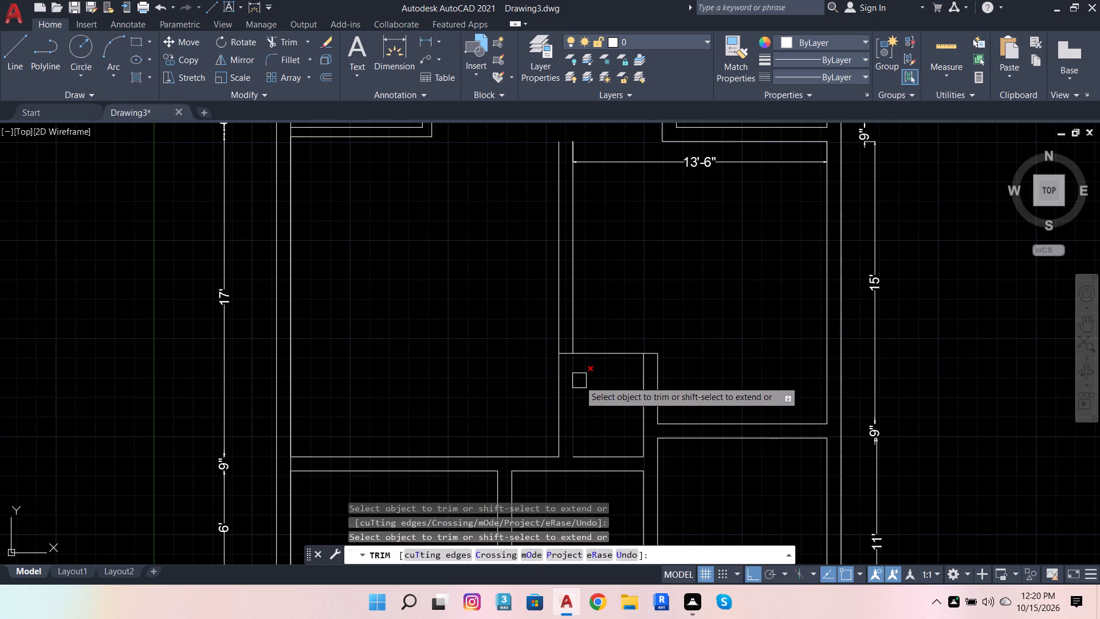
key(Escape)
key(Escape)
key(Escape)
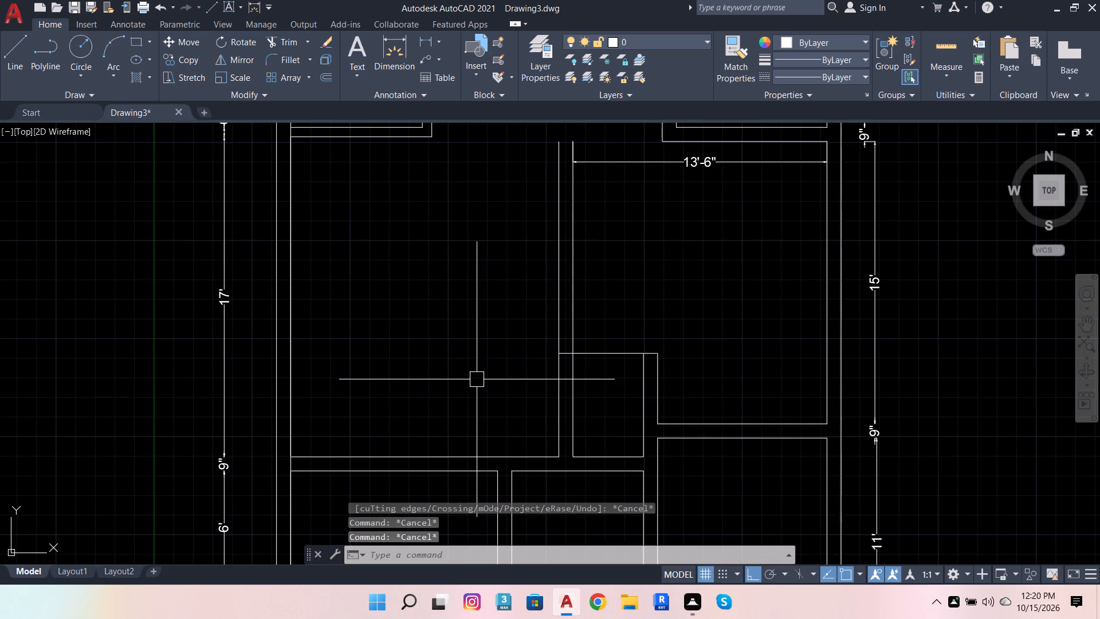
Offset the short horizontal line above the verandah upward by 9" to form the wall's thickness.
scroll(540, 398, down, 2)
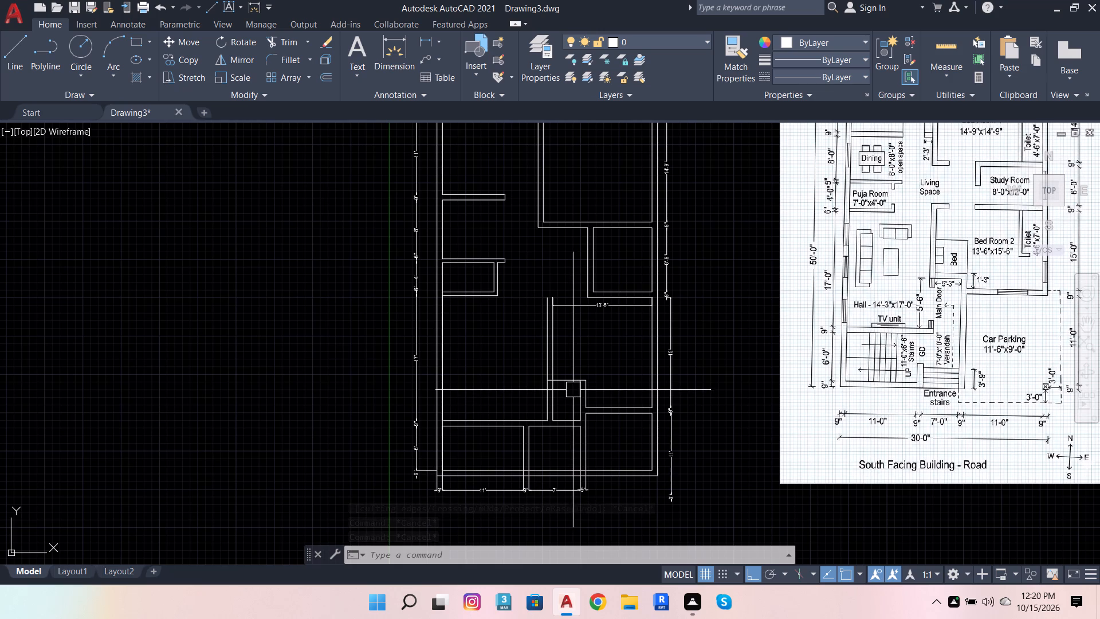
scroll(572, 376, up, 2)
click(550, 390)
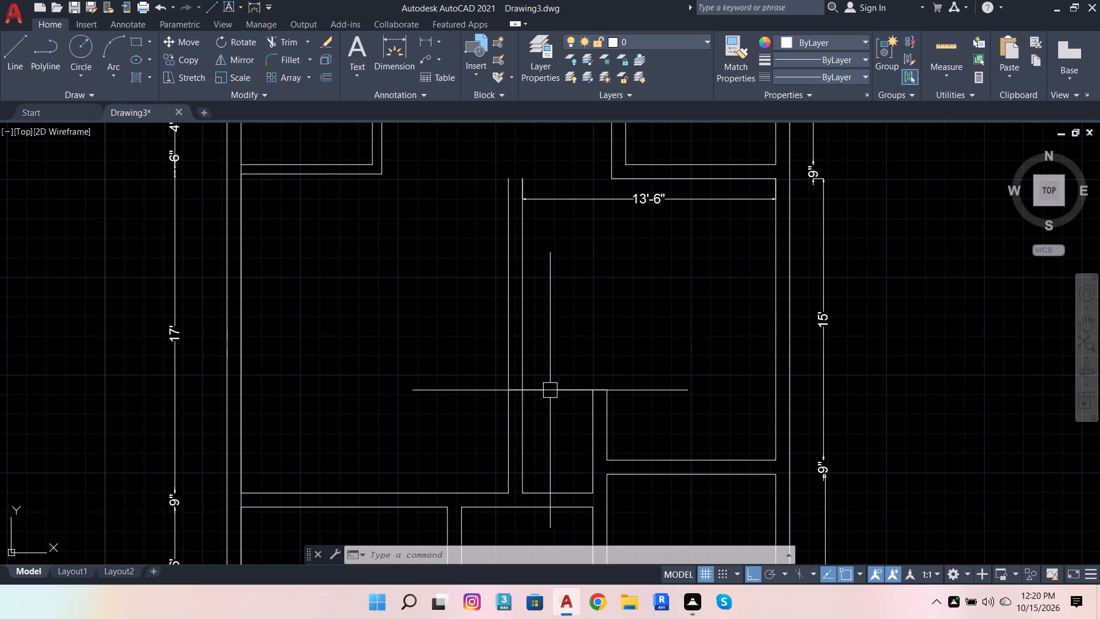
click(320, 76)
click(505, 389)
scroll(447, 292, down, 1)
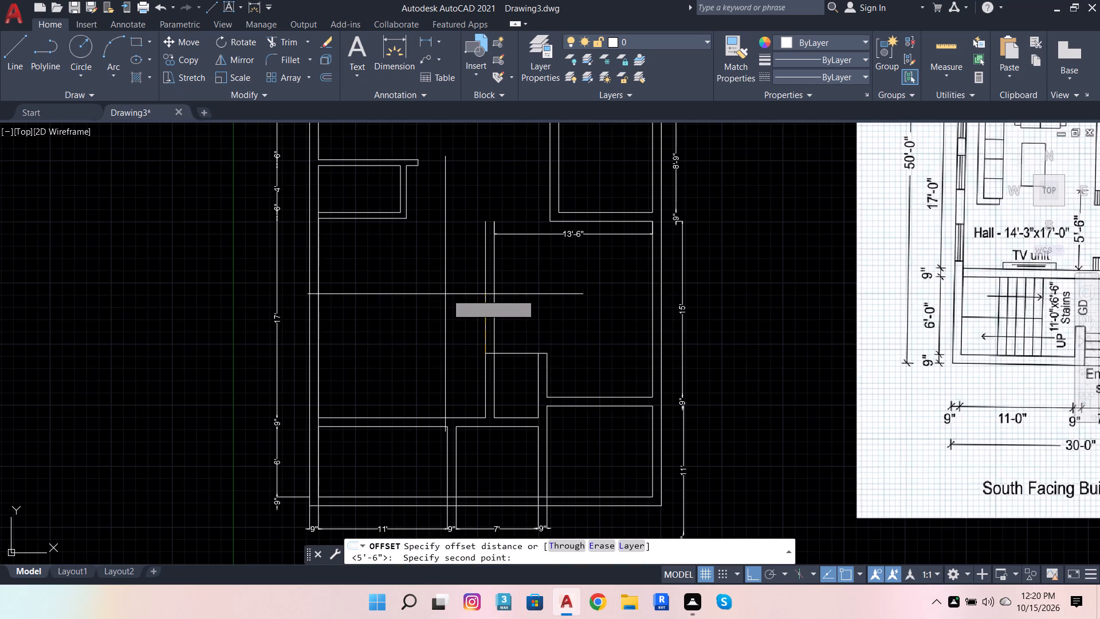
scroll(445, 308, down, 1)
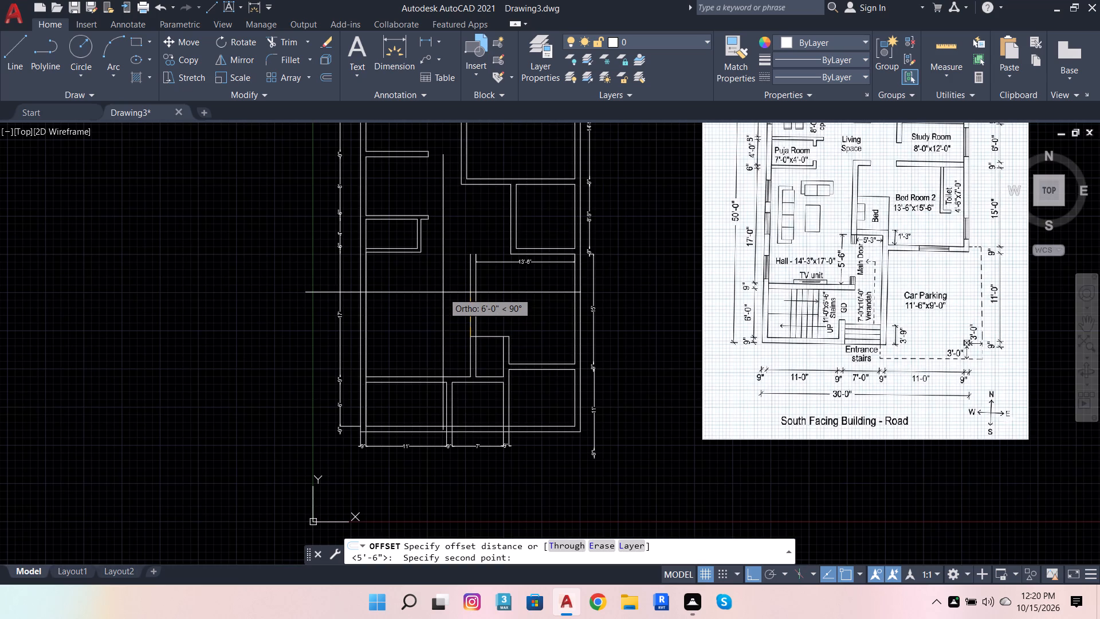
key(9)
key(Return)
click(443, 292)
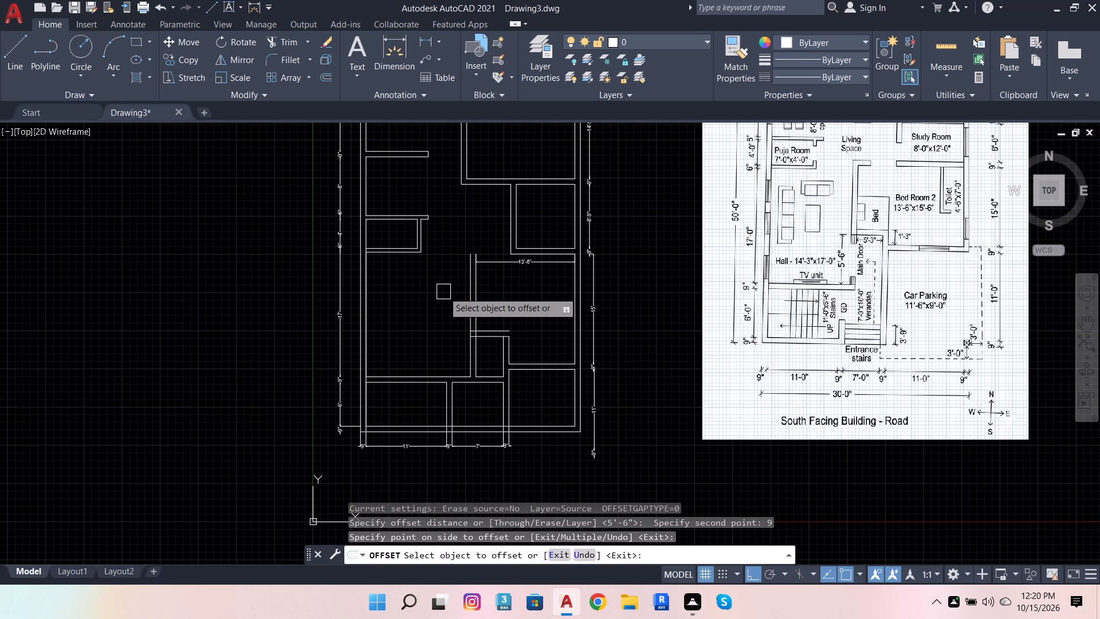
Fillet the outer and inner corners where the verandah's upper wall meets its right wall.
click(270, 64)
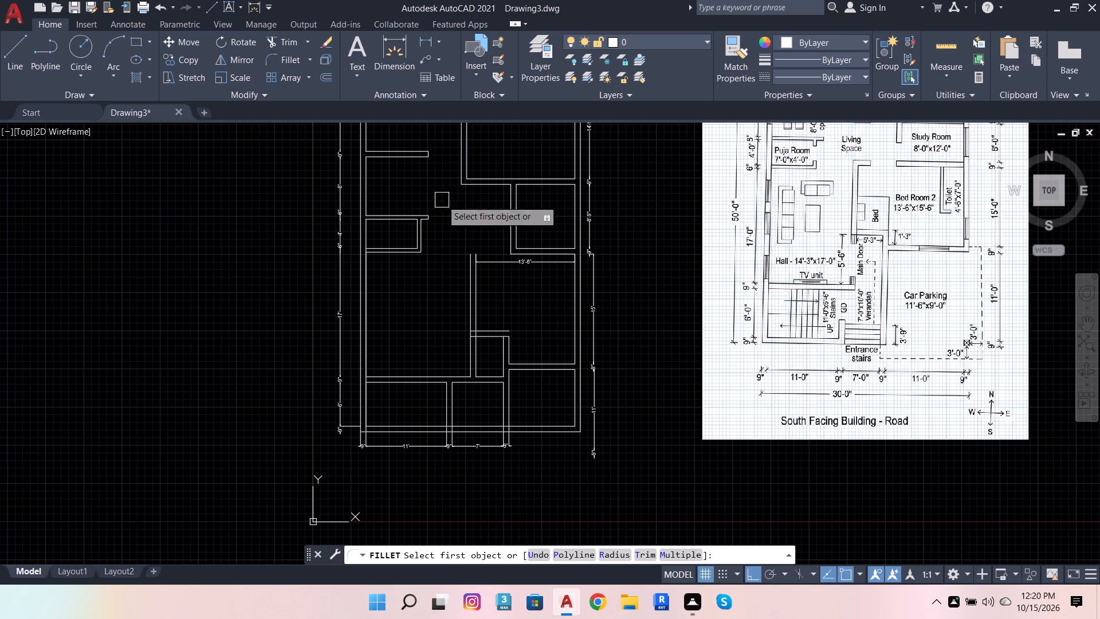
scroll(506, 327, up, 4)
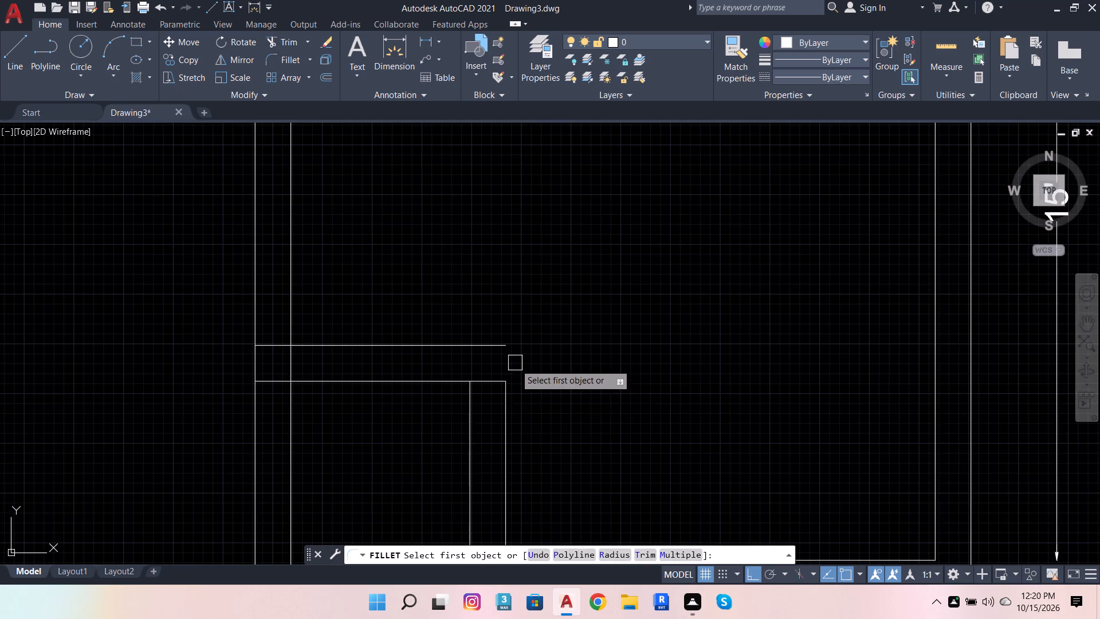
click(505, 414)
click(493, 342)
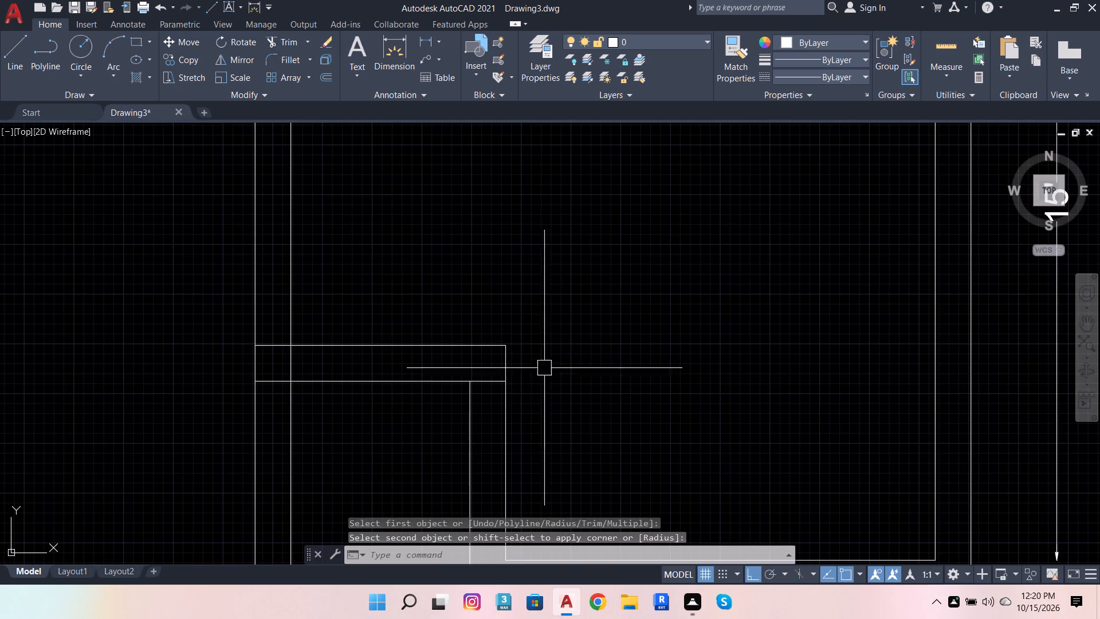
click(267, 61)
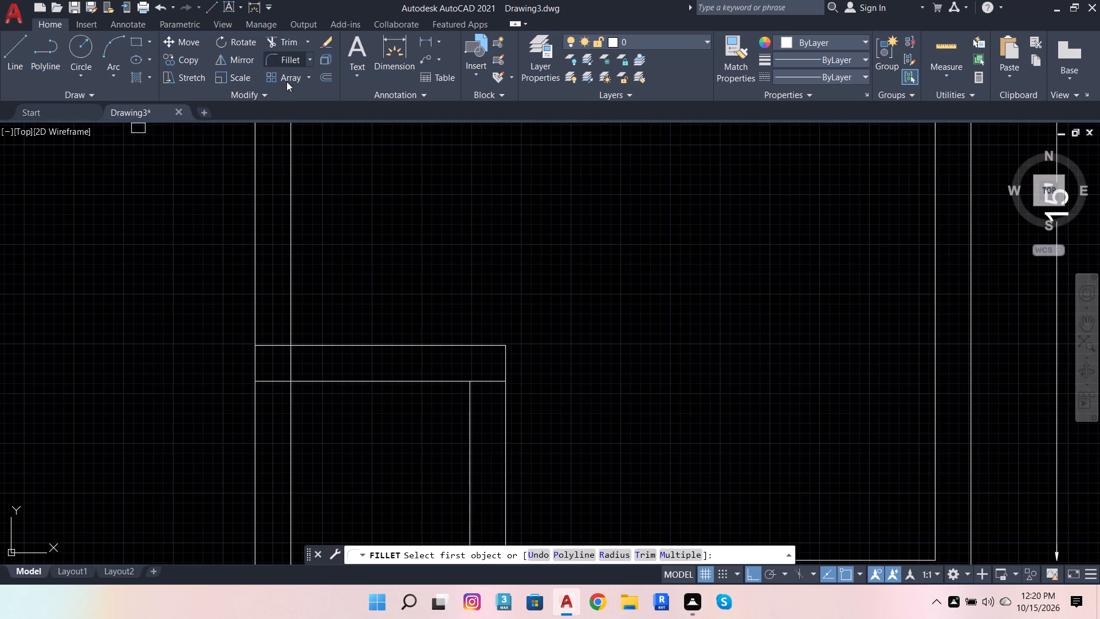
click(415, 383)
click(467, 429)
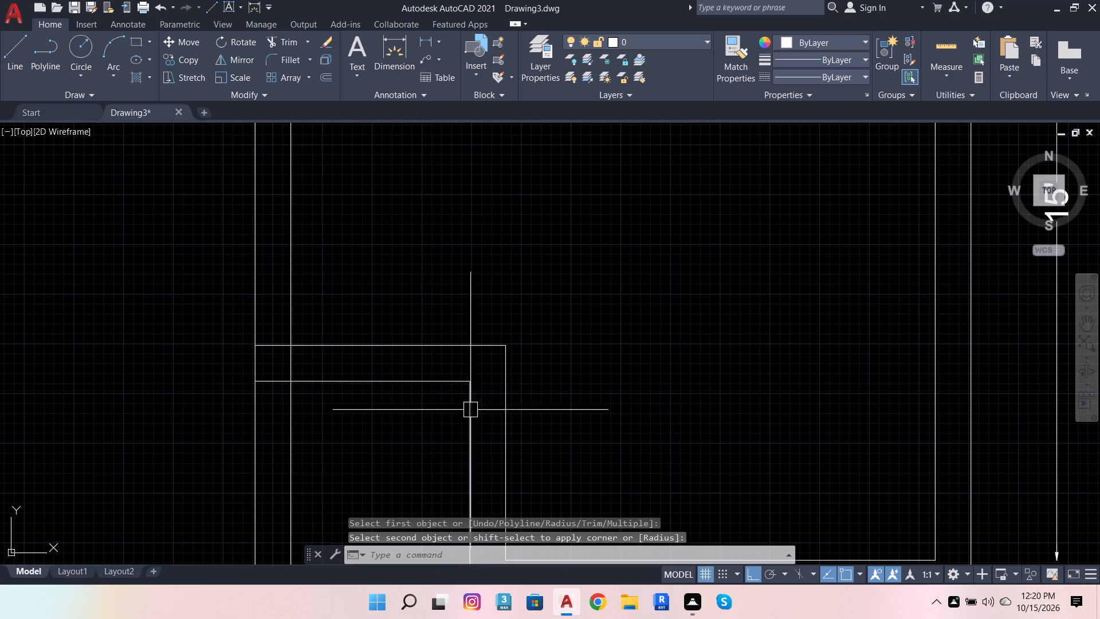
scroll(514, 352, down, 3)
key(Escape)
Offset the verandah's upper wall line downward by 8" and its bottom wall line upward by 8".
scroll(467, 359, up, 2)
click(468, 360)
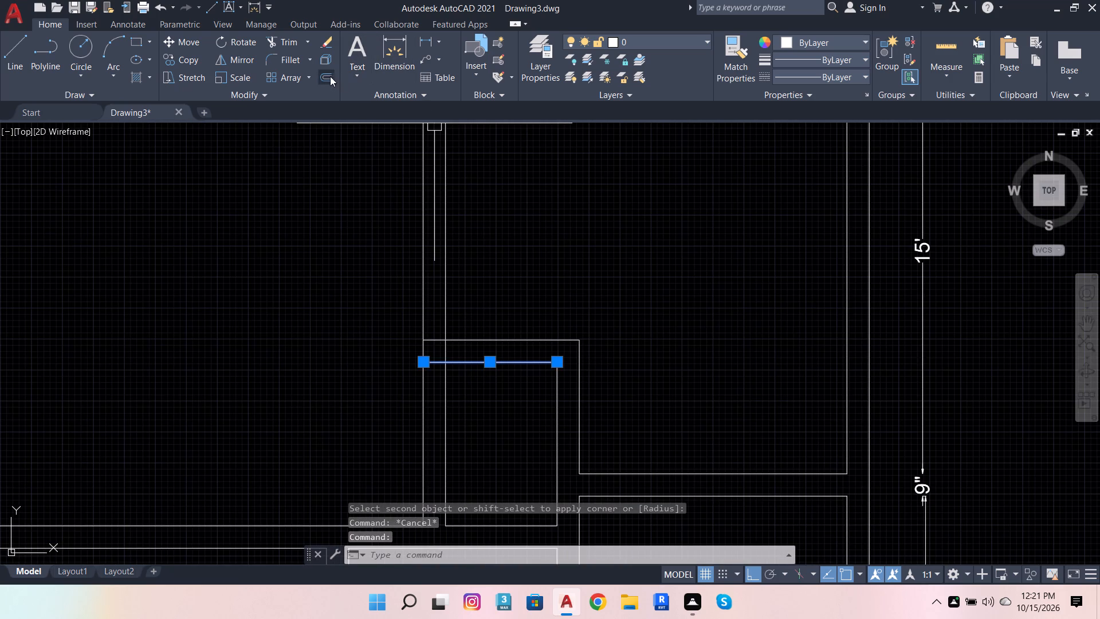
click(328, 76)
click(417, 361)
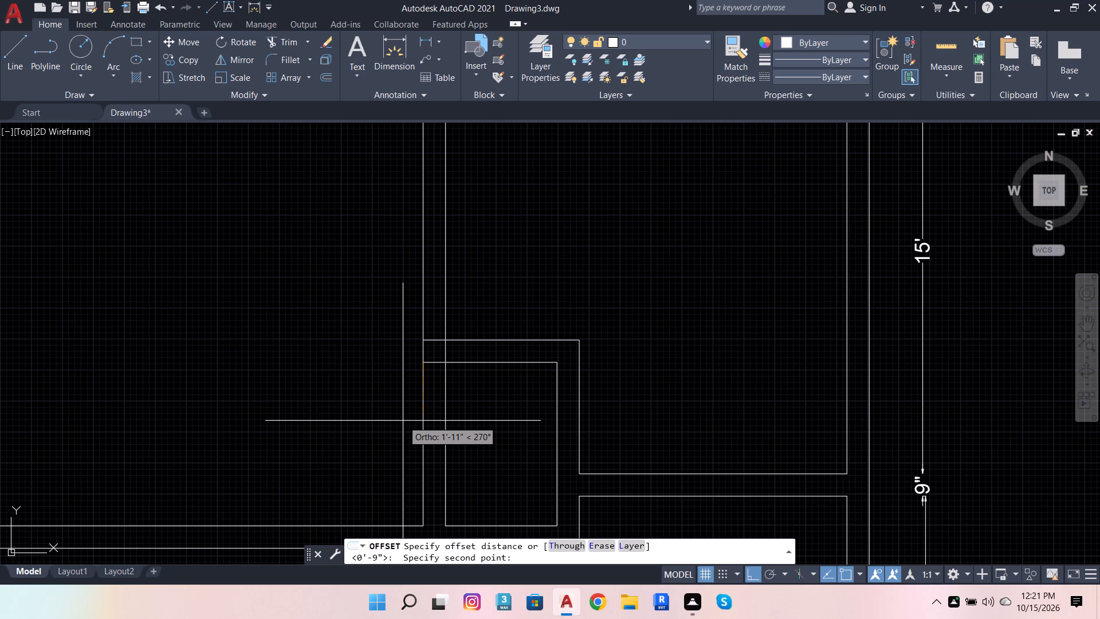
key(8)
key(Return)
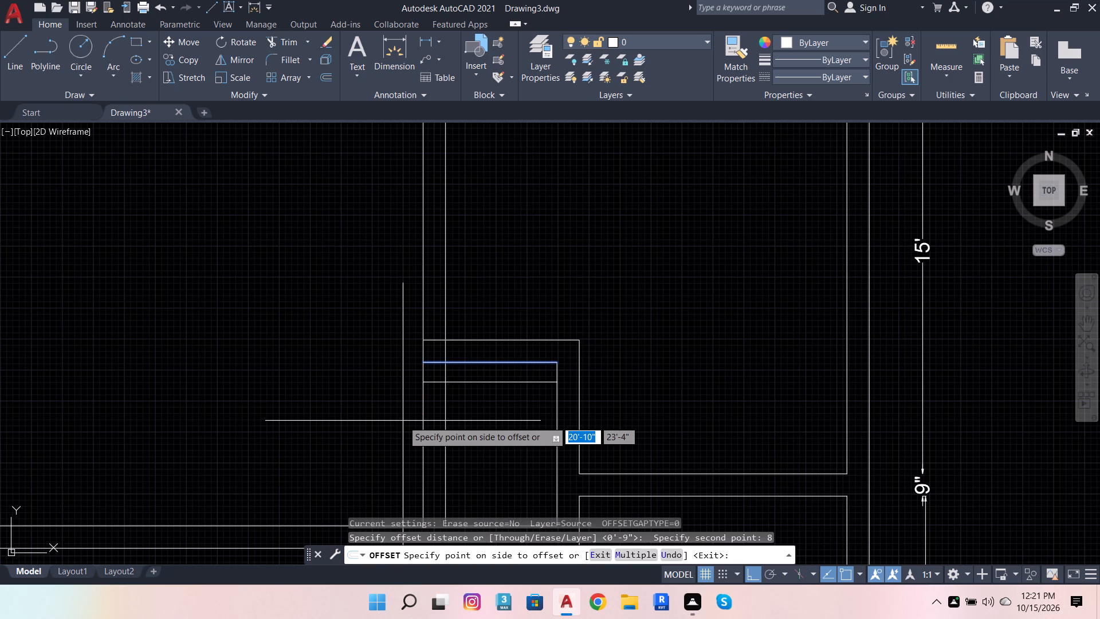
click(403, 421)
scroll(443, 381, down, 2)
scroll(446, 429, up, 2)
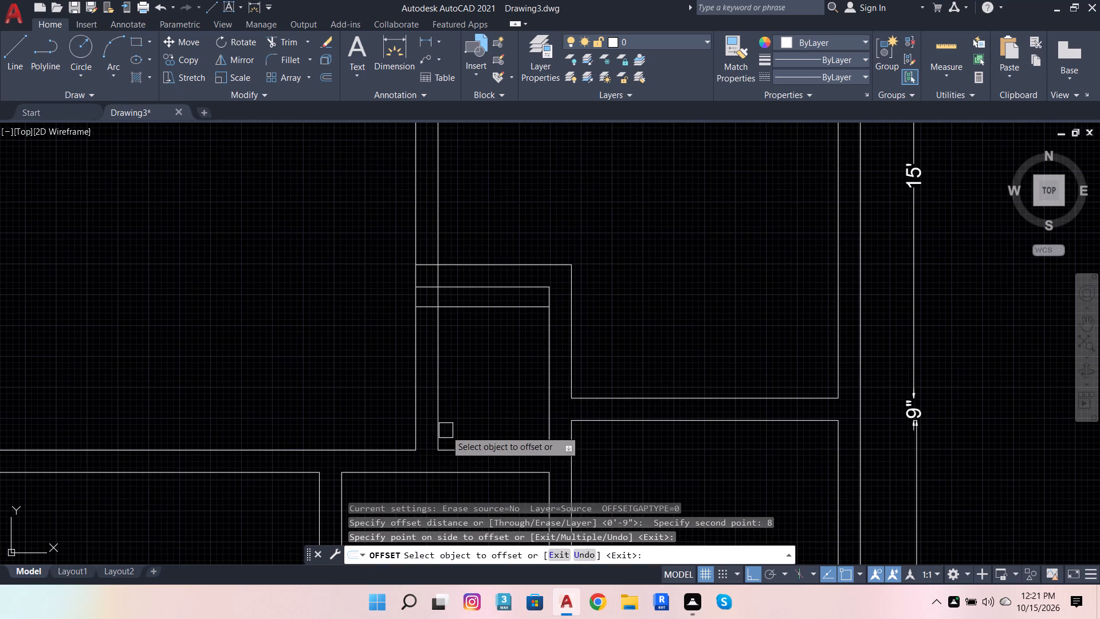
click(456, 449)
click(461, 374)
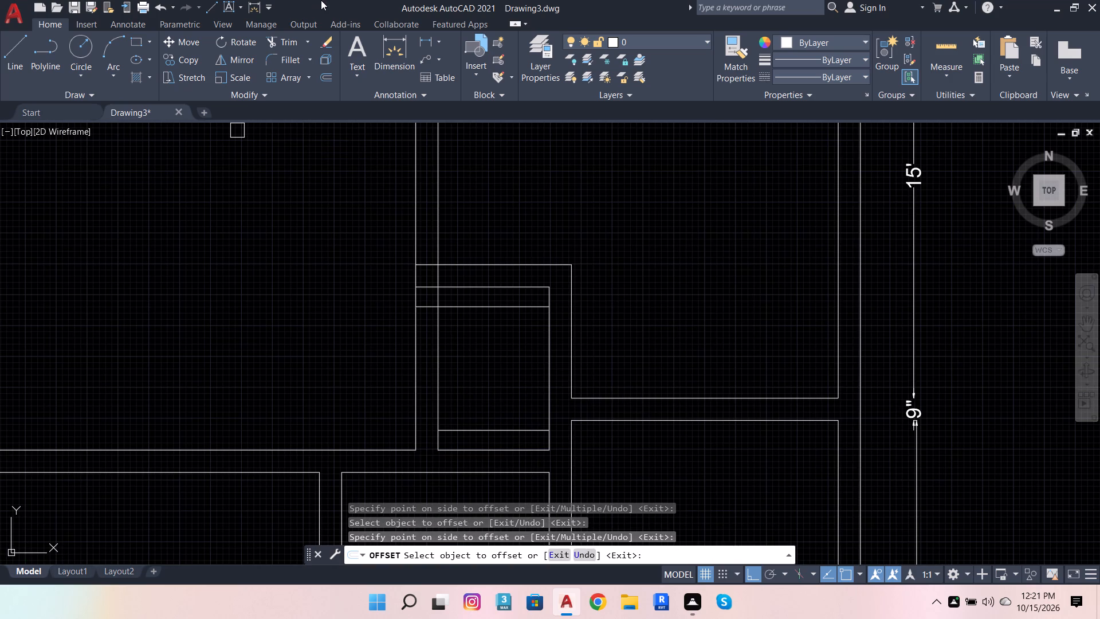
Extend the lower 8" offset line to the verandah's left wall, and trim both offsets and the wall between them to form the main door opening.
click(293, 41)
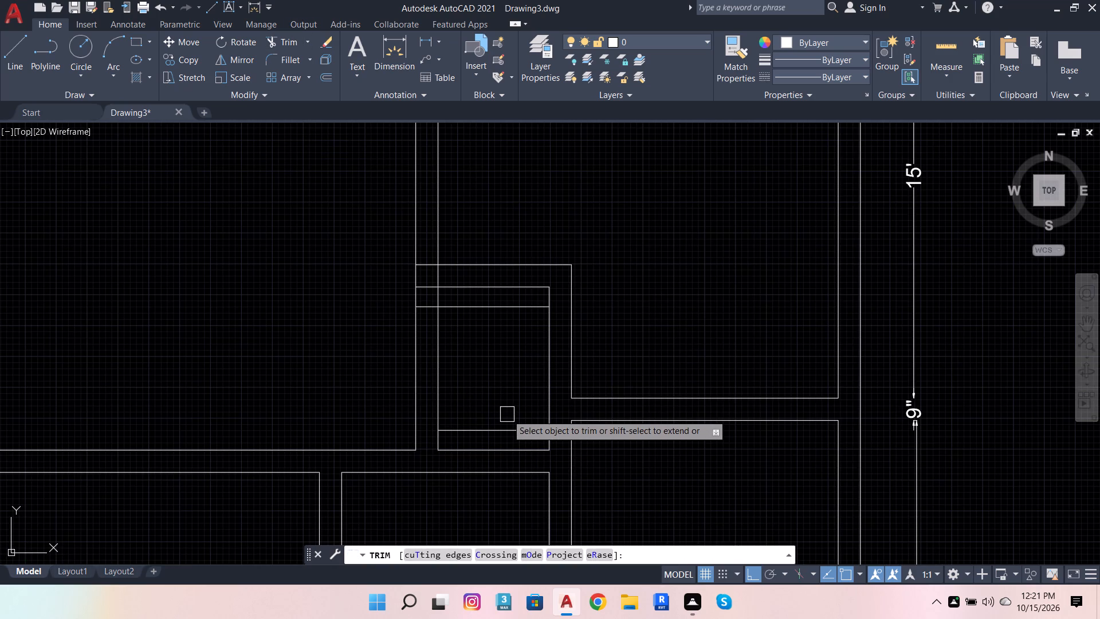
shift+click(455, 435)
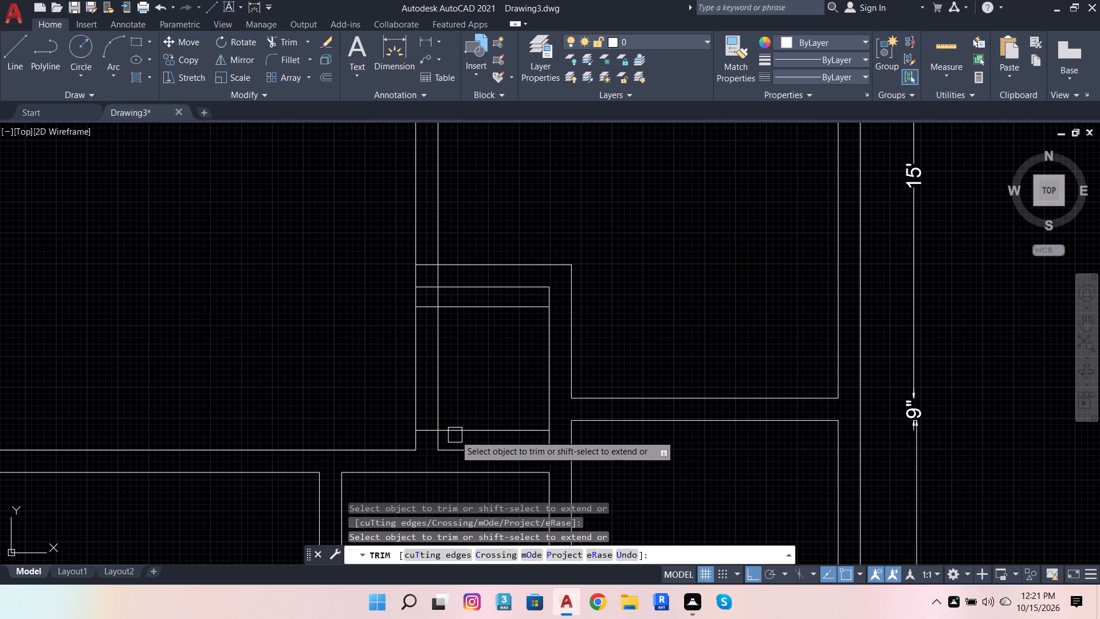
click(455, 434)
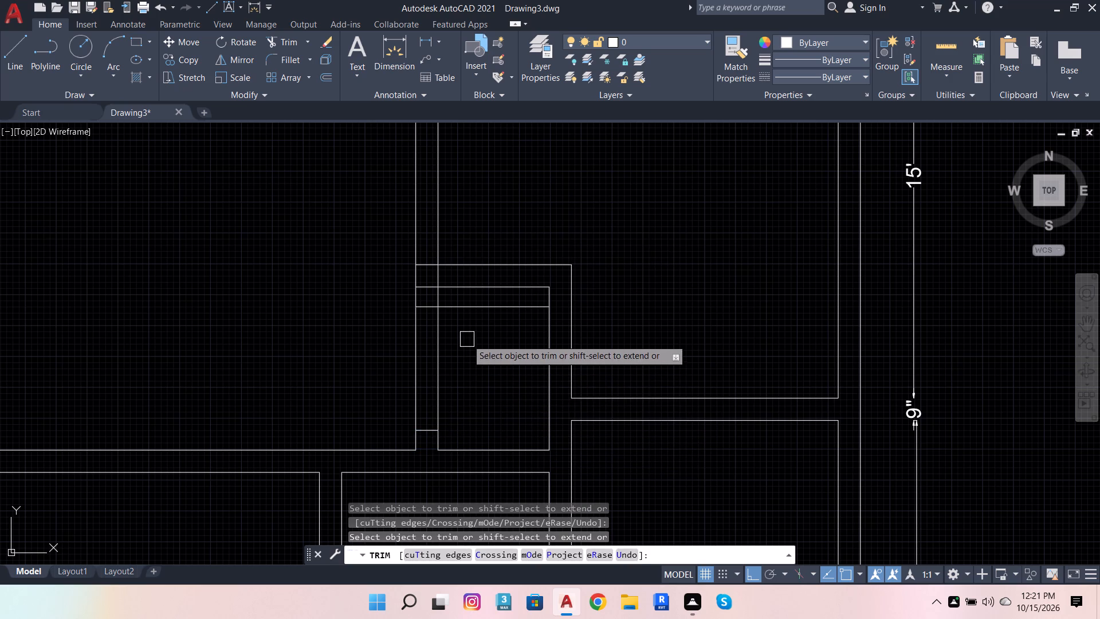
drag(477, 304, 457, 334)
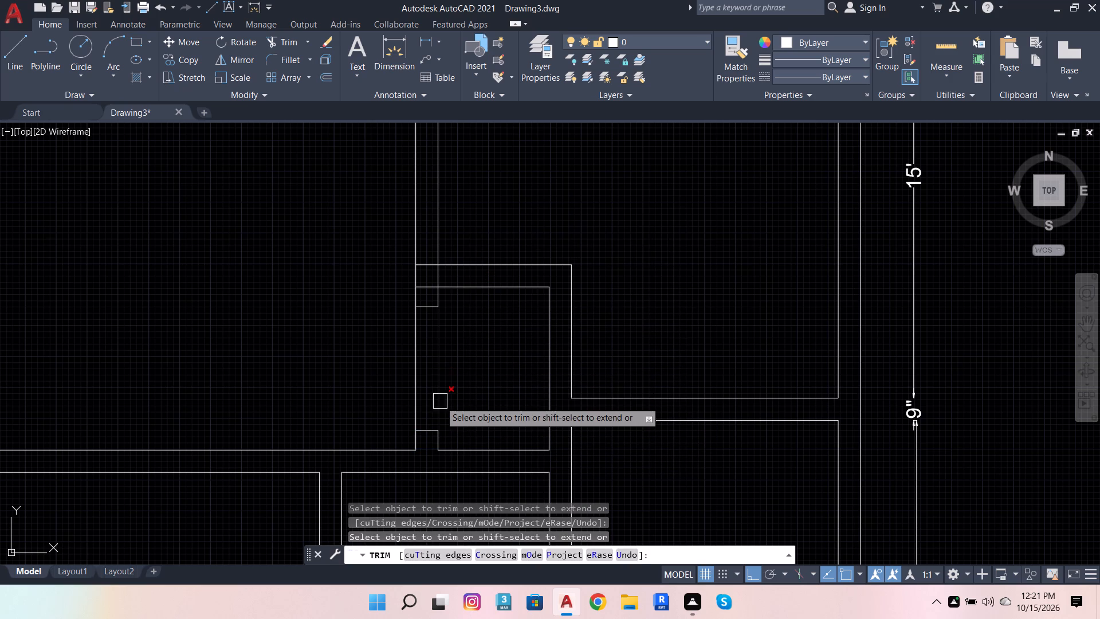
click(443, 403)
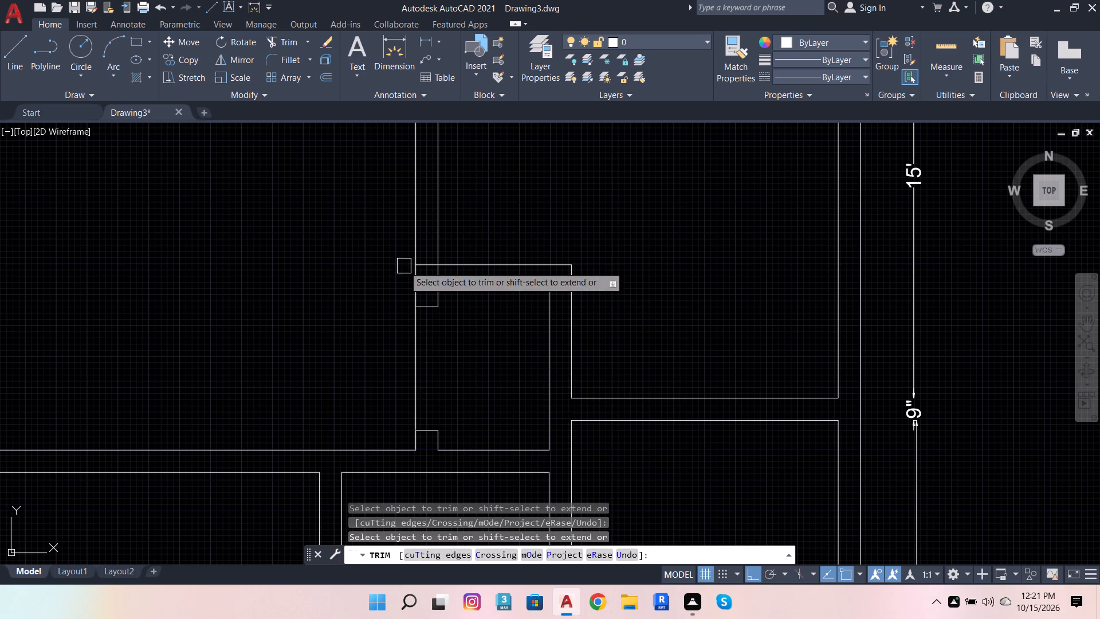
scroll(417, 338, up, 3)
click(407, 337)
scroll(501, 365, down, 2)
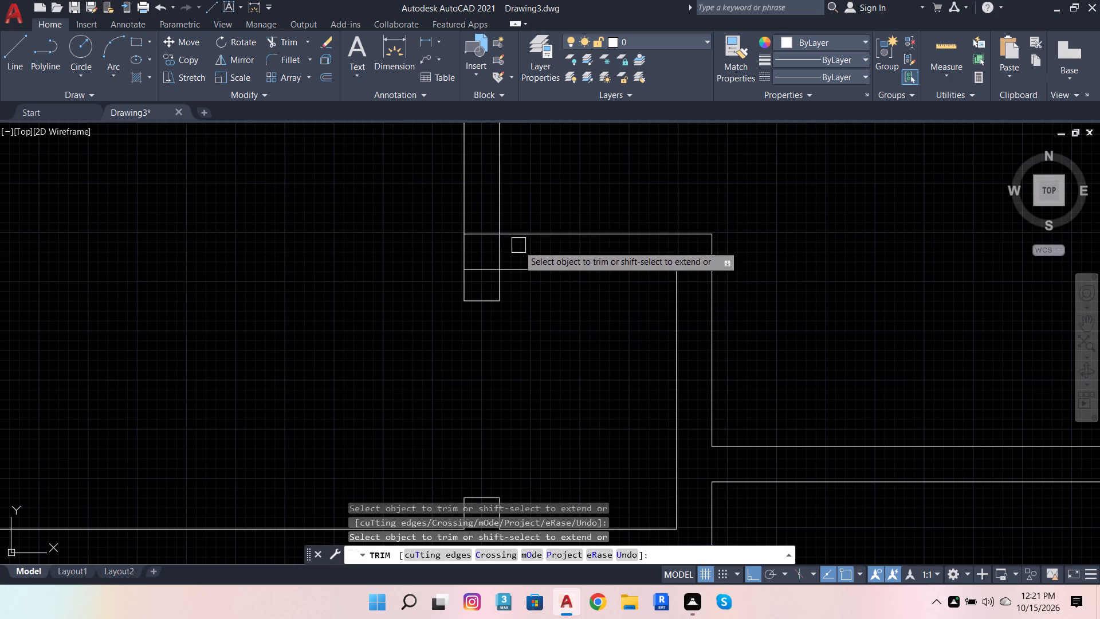
Trim the crossing line segments where Bed Room 2's left wall meets the verandah's upper wall.
scroll(493, 225, up, 1)
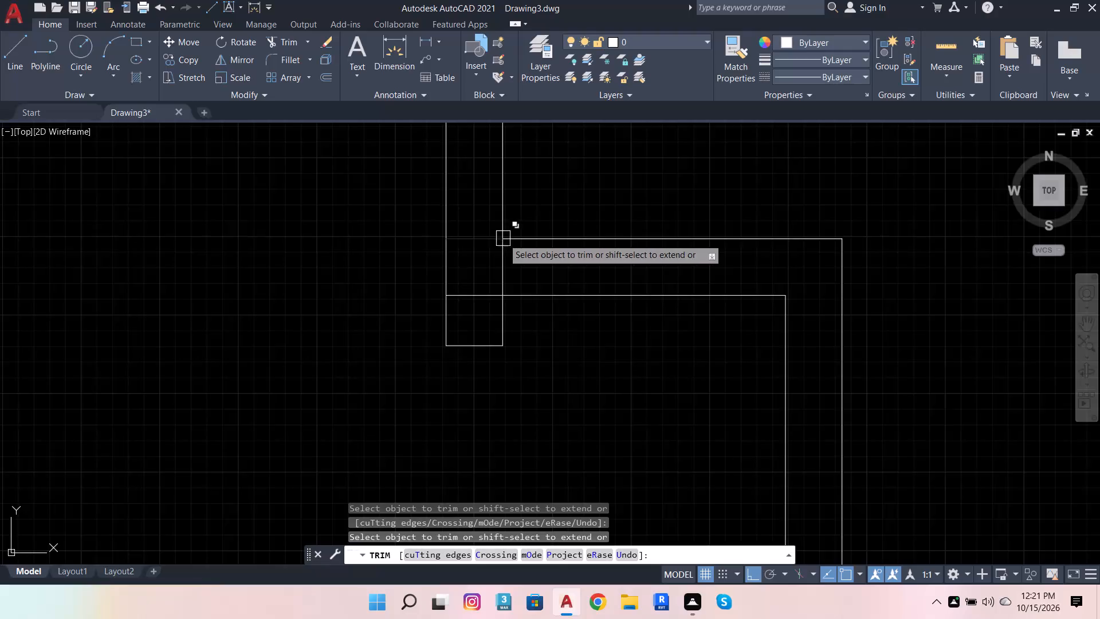
scroll(504, 250, up, 2)
drag(507, 264, 455, 209)
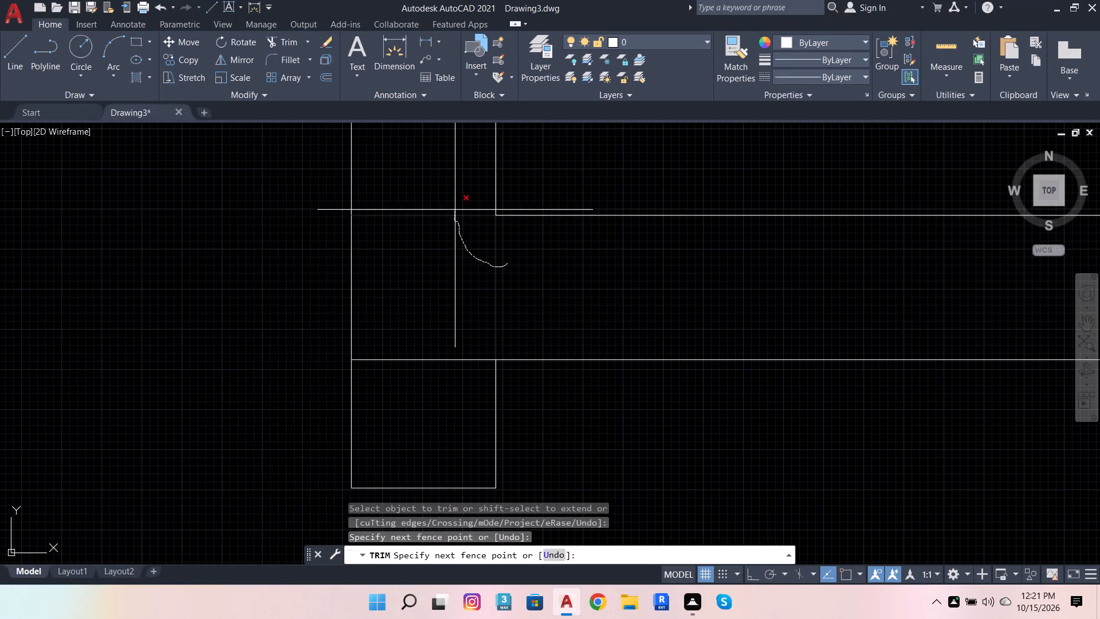
drag(455, 209, 465, 369)
scroll(425, 307, down, 5)
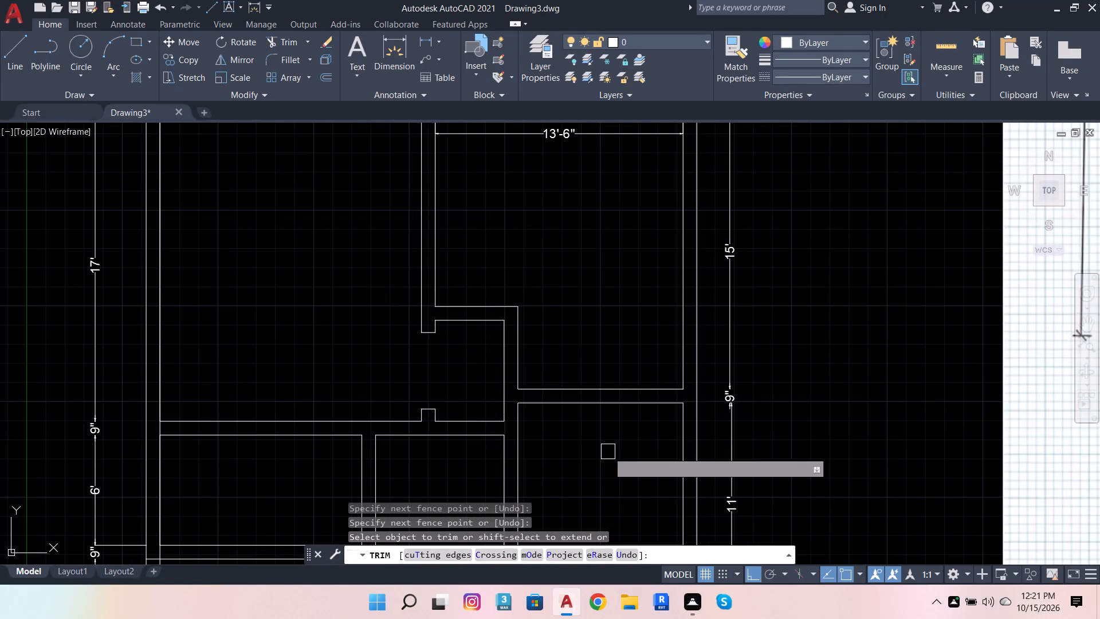
scroll(640, 319, down, 1)
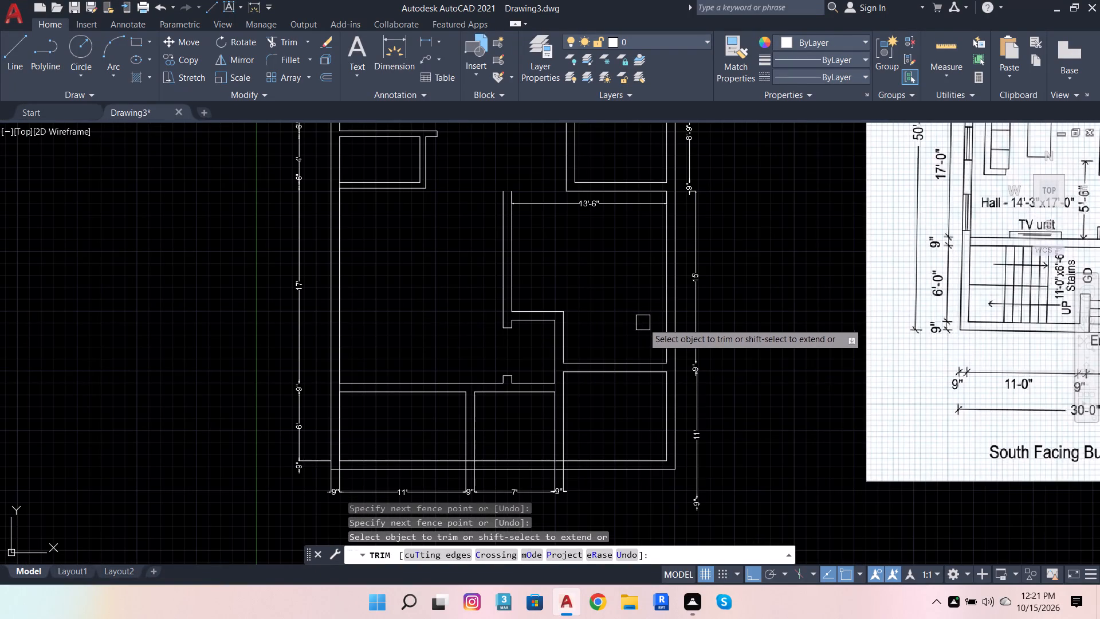
key(Escape)
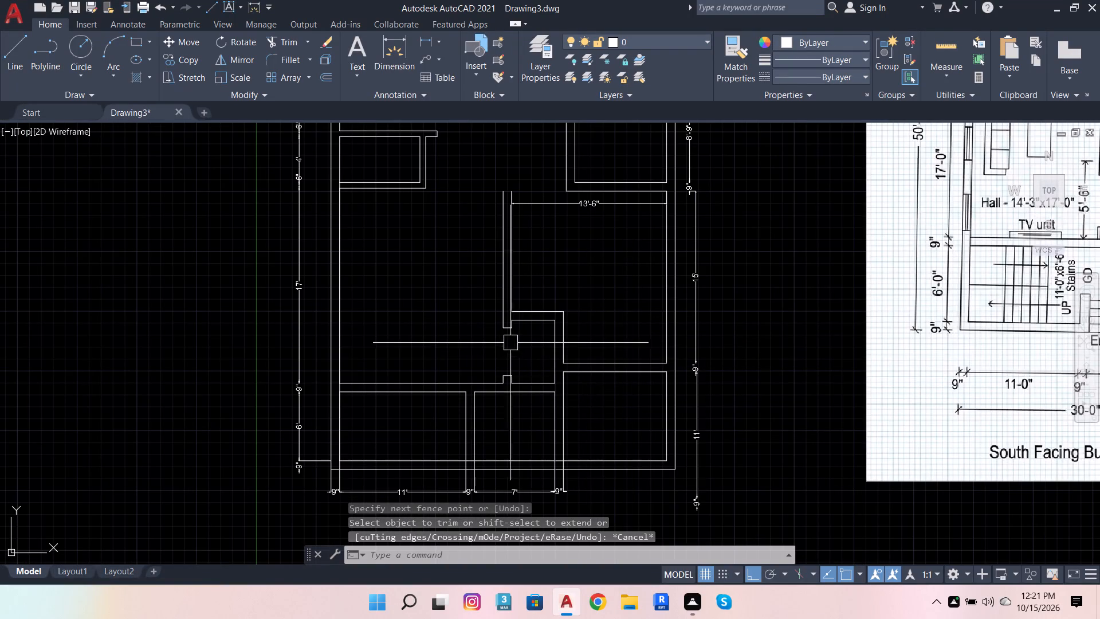
Extend the verandah's upper inner wall line to the hall-side wall line, closing the top of the upper door stub.
scroll(467, 367, down, 1)
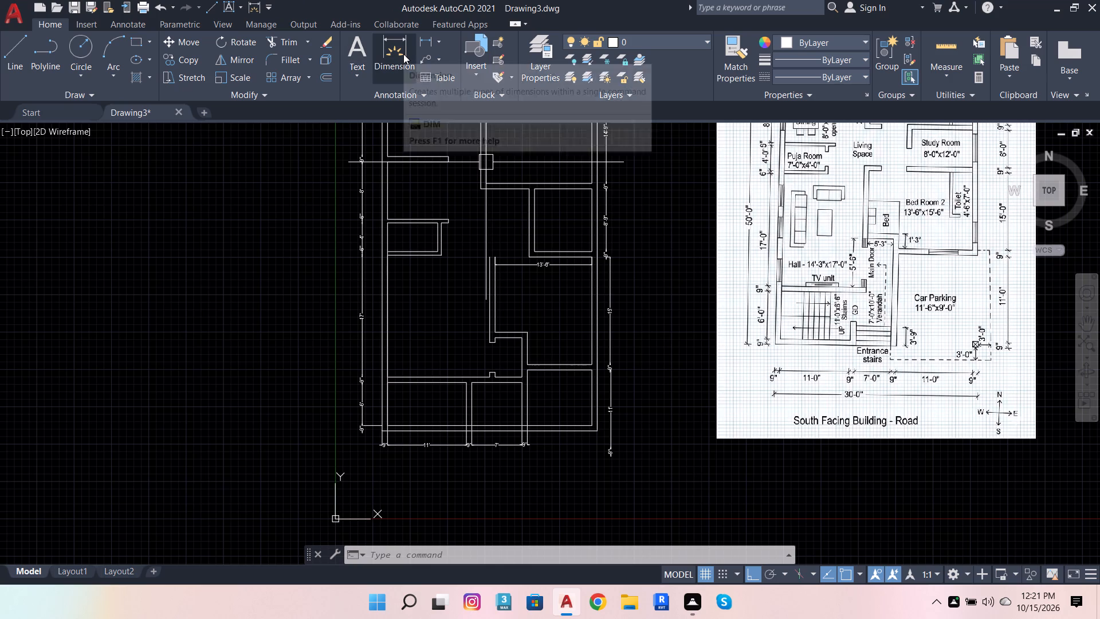
click(286, 39)
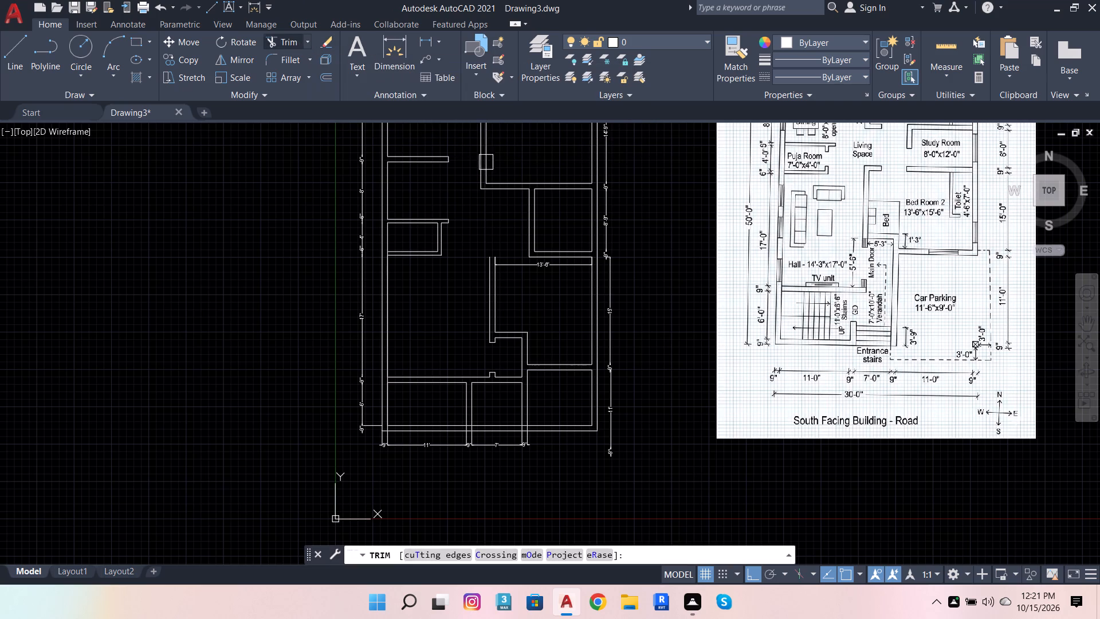
scroll(496, 347, up, 3)
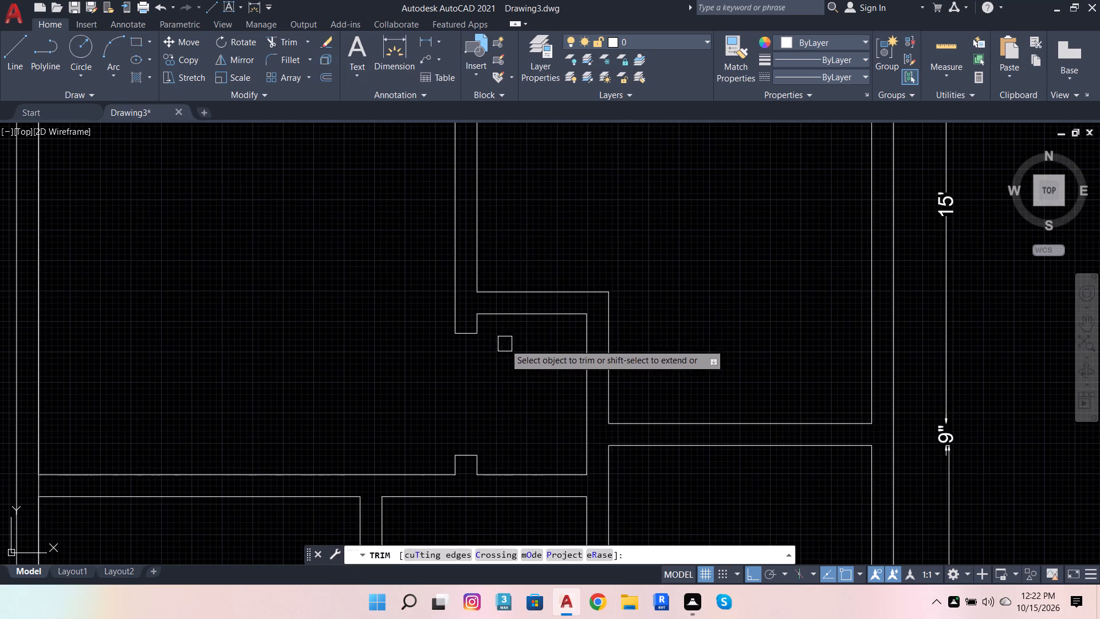
shift+click(527, 312)
scroll(451, 360, down, 2)
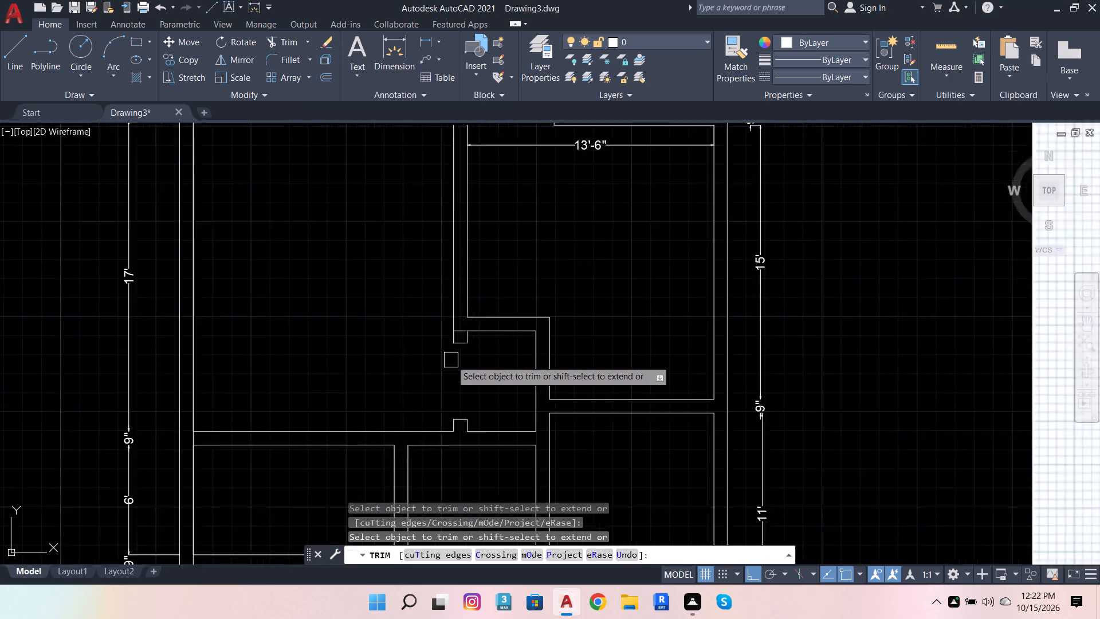
scroll(450, 361, down, 1)
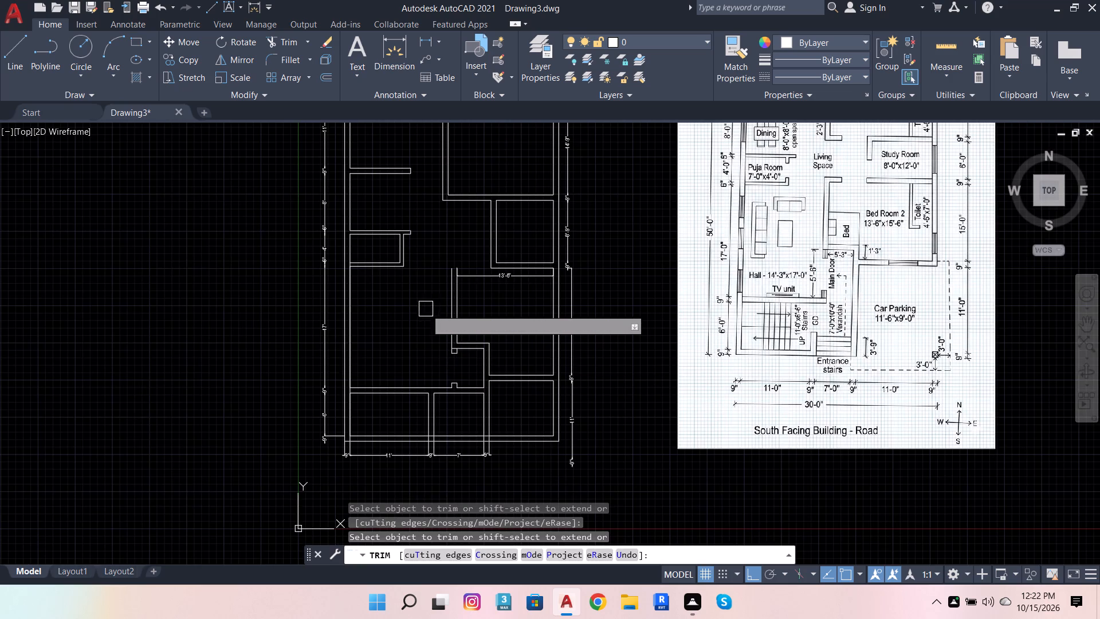
key(Escape)
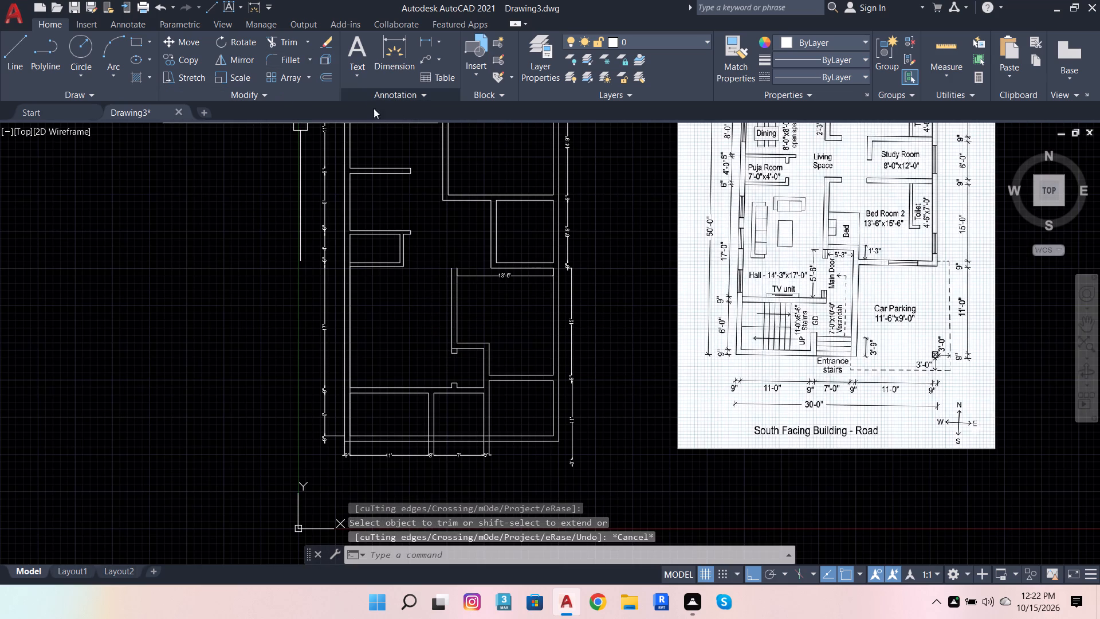
Extend the verandah's lower wall line across the base of the lower door stub and trim its overshoot at the verandah's right wall.
click(288, 38)
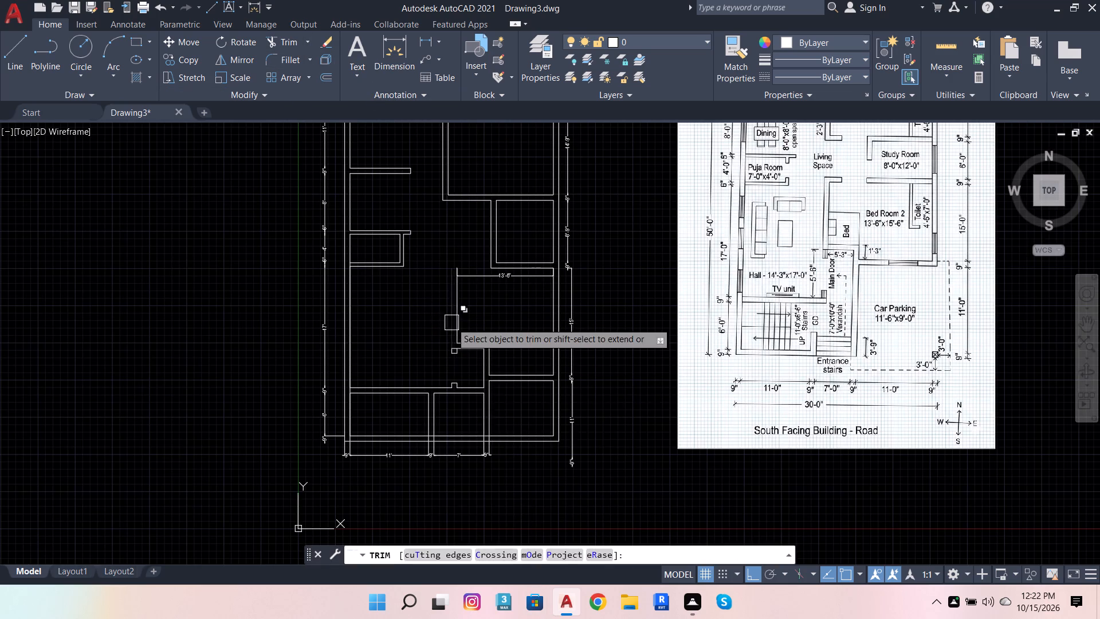
scroll(451, 323, up, 2)
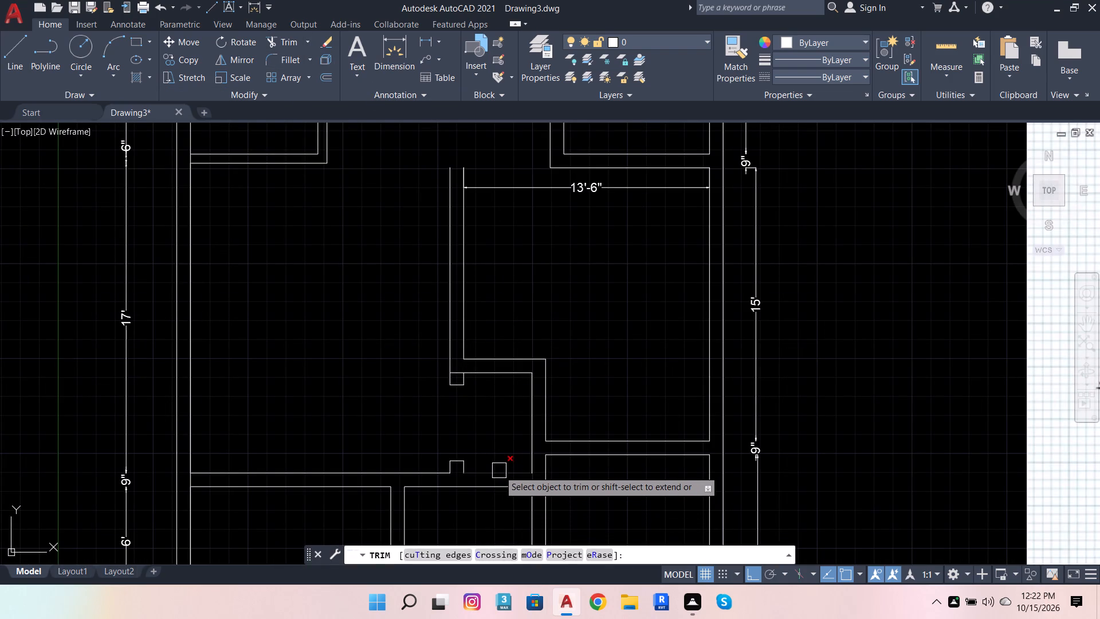
shift+click(498, 471)
shift+click(473, 471)
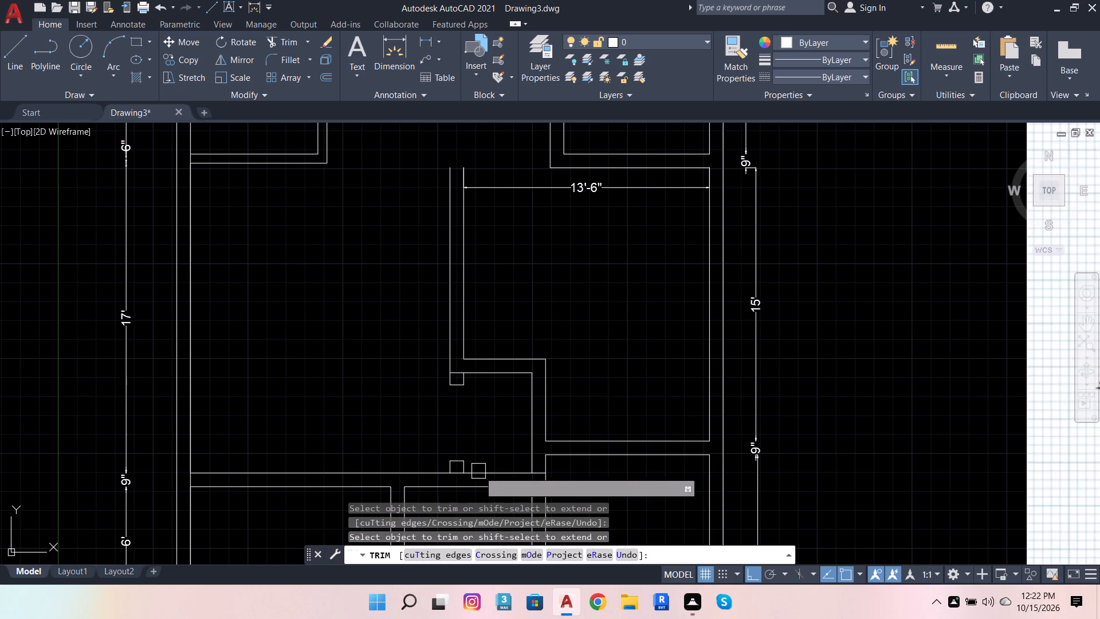
scroll(532, 468, up, 3)
click(541, 482)
scroll(571, 441, down, 4)
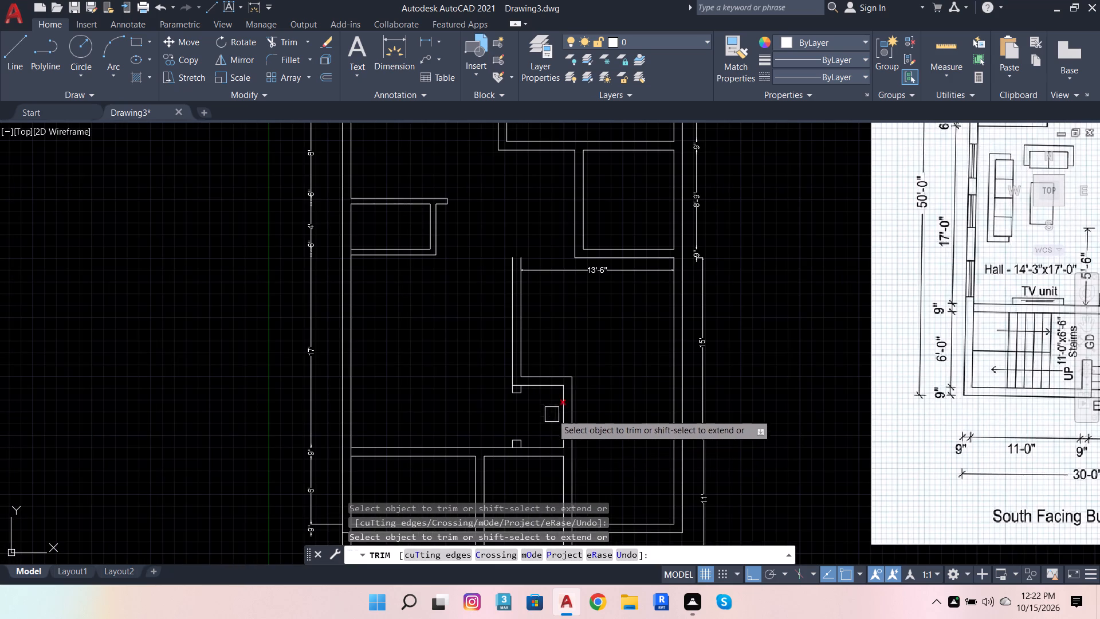
key(Escape)
Dimension the main door side of the verandah vertically between its lower and upper wall lines, placing the dimension on the hall side.
click(387, 42)
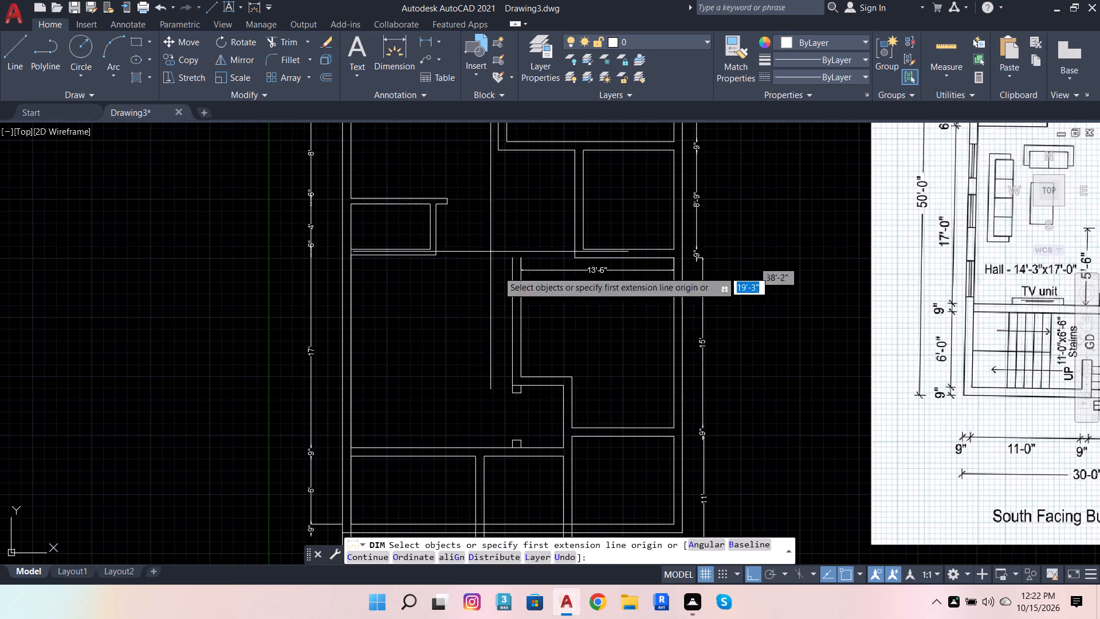
scroll(524, 514, up, 3)
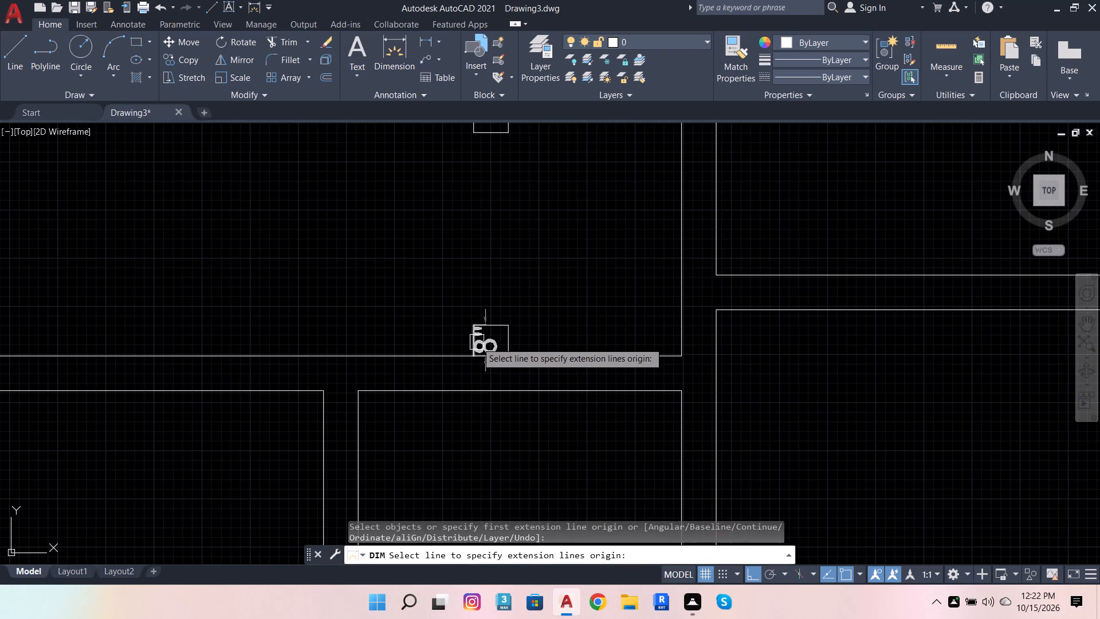
click(473, 353)
scroll(500, 377, down, 2)
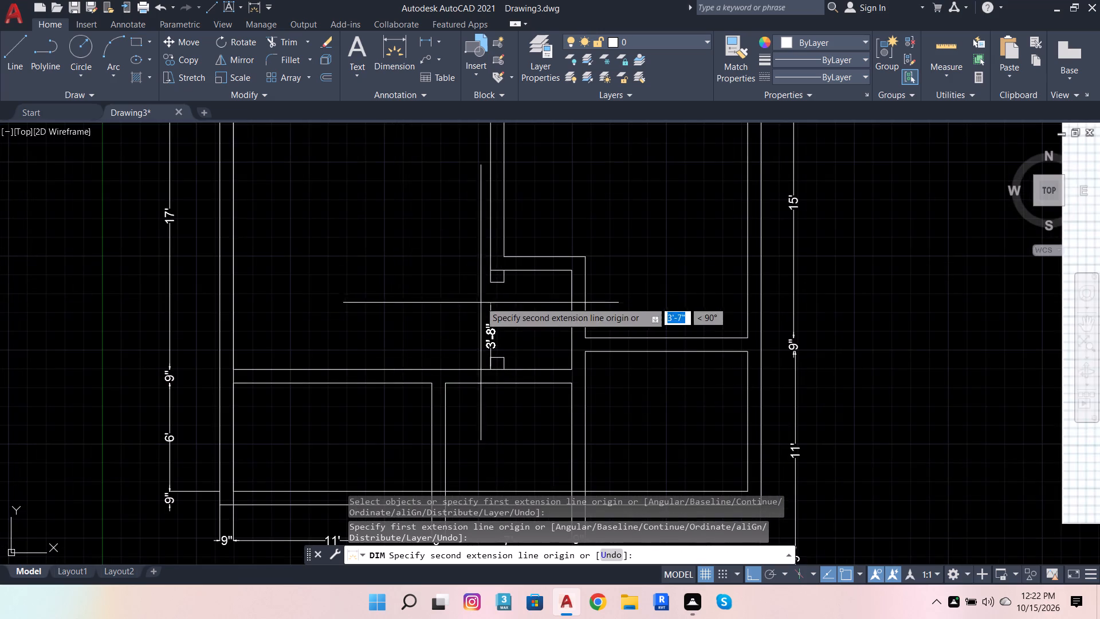
scroll(478, 287, up, 2)
click(499, 254)
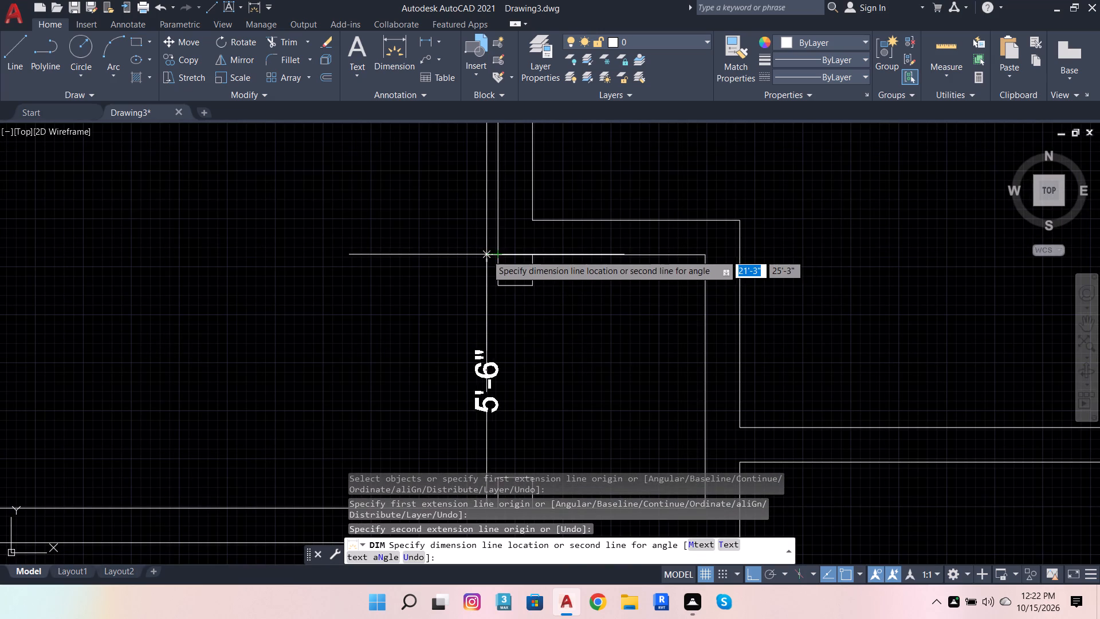
click(481, 254)
scroll(496, 252, down, 3)
key(Escape)
Compare the drafted main door, verandah and Bed Room 2 walls with the south-facing building reference plan.
scroll(509, 294, up, 2)
scroll(482, 319, down, 1)
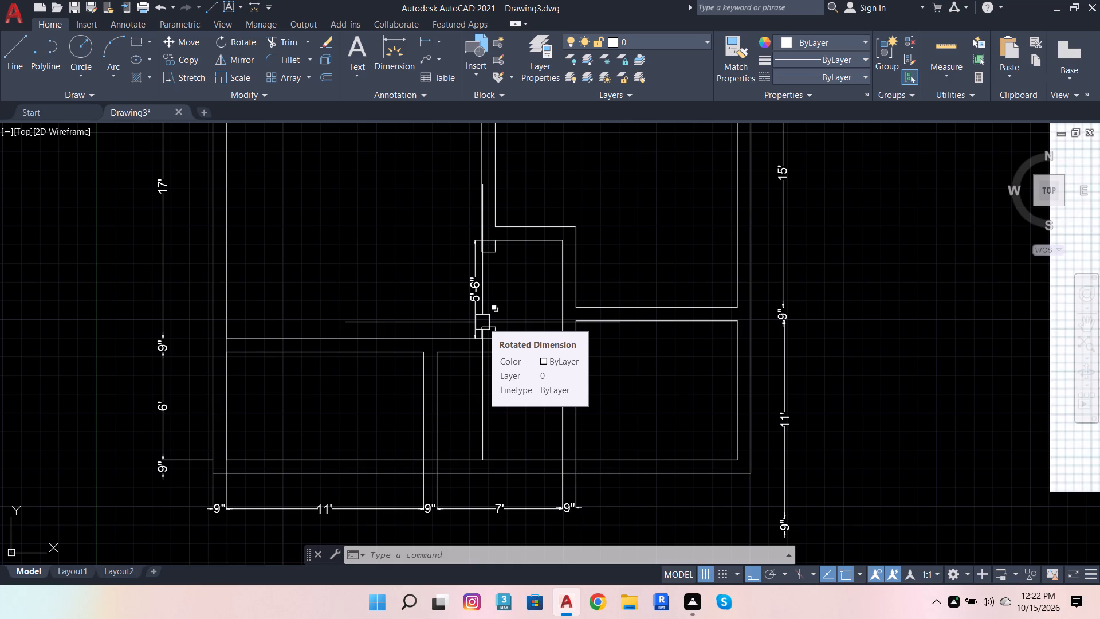
scroll(521, 224, down, 2)
scroll(831, 142, up, 2)
scroll(818, 276, down, 1)
scroll(908, 172, up, 1)
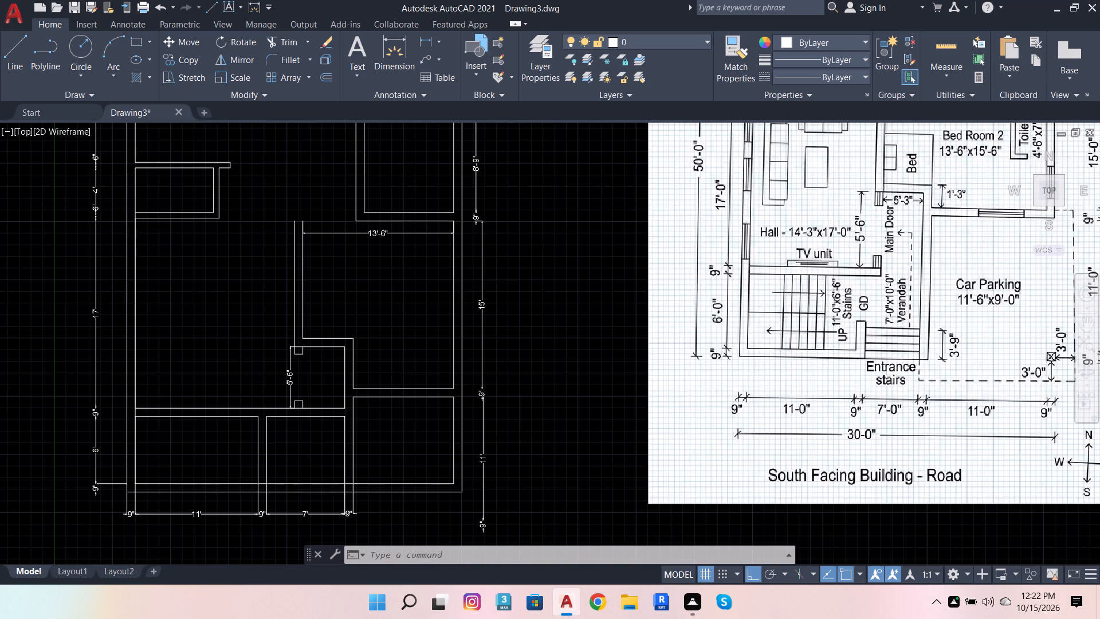
scroll(875, 222, down, 1)
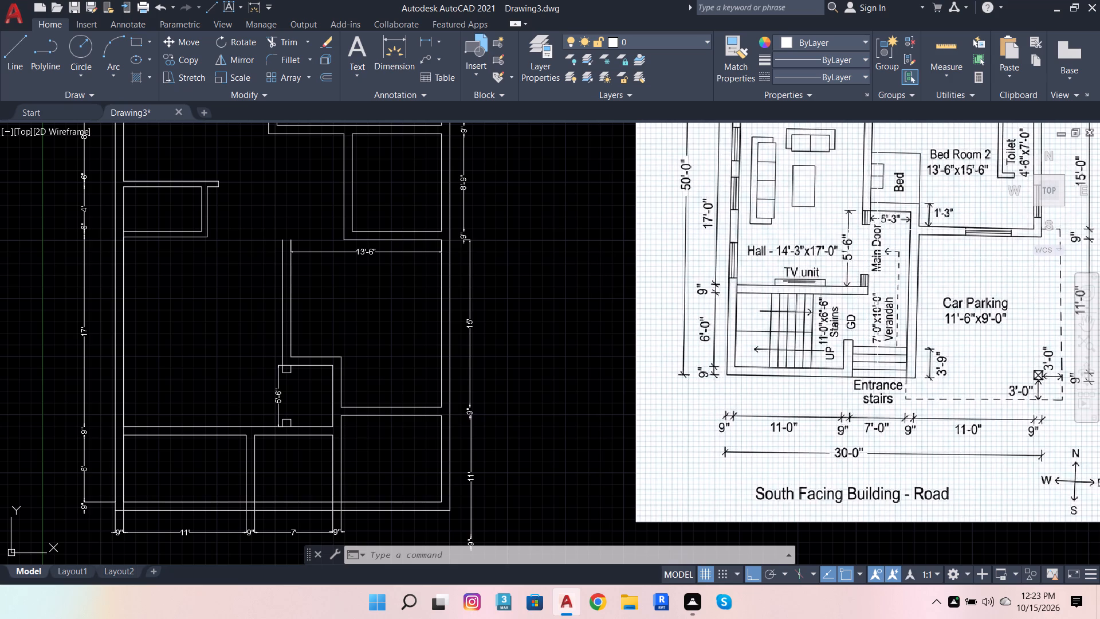
scroll(965, 236, down, 2)
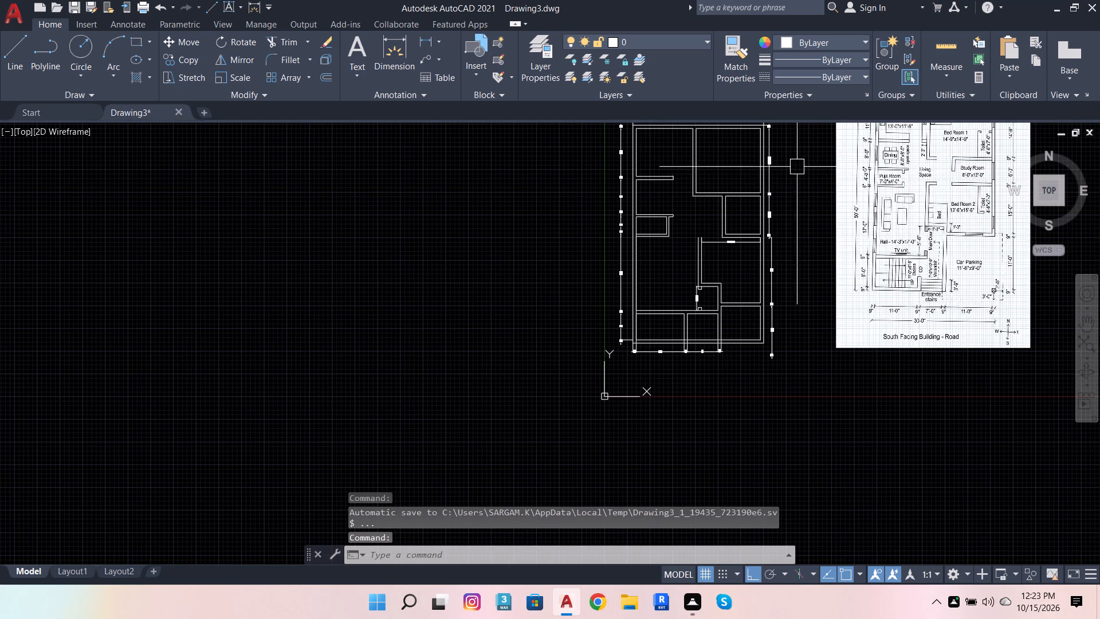
Extend Bed Room 2's upper wall lines toward the hall and its left wall lines up to meet them.
scroll(736, 197, up, 2)
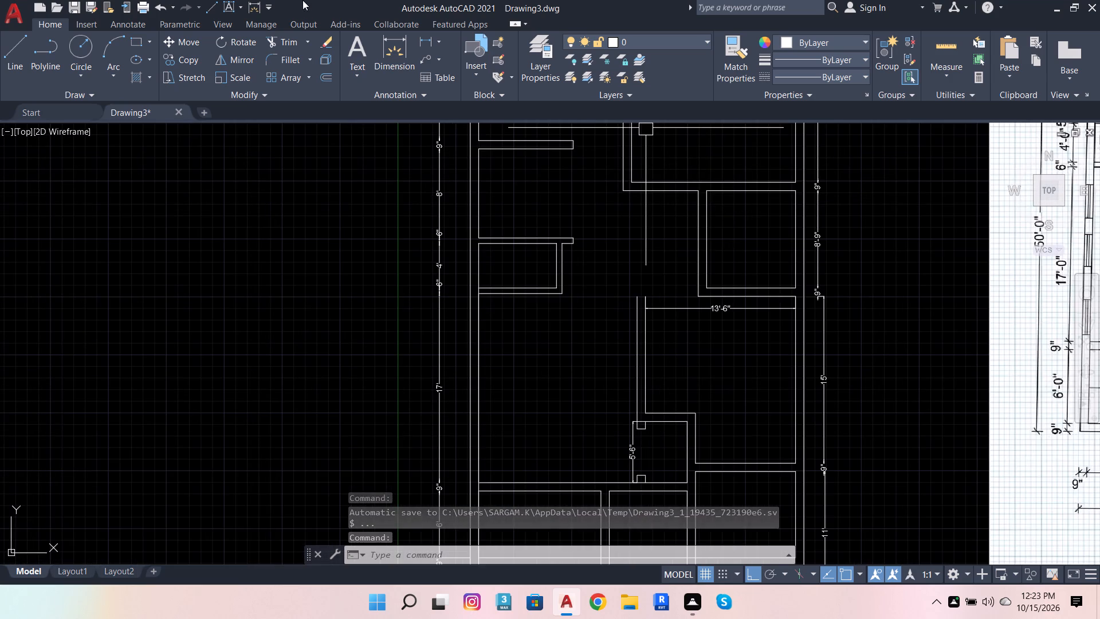
click(285, 42)
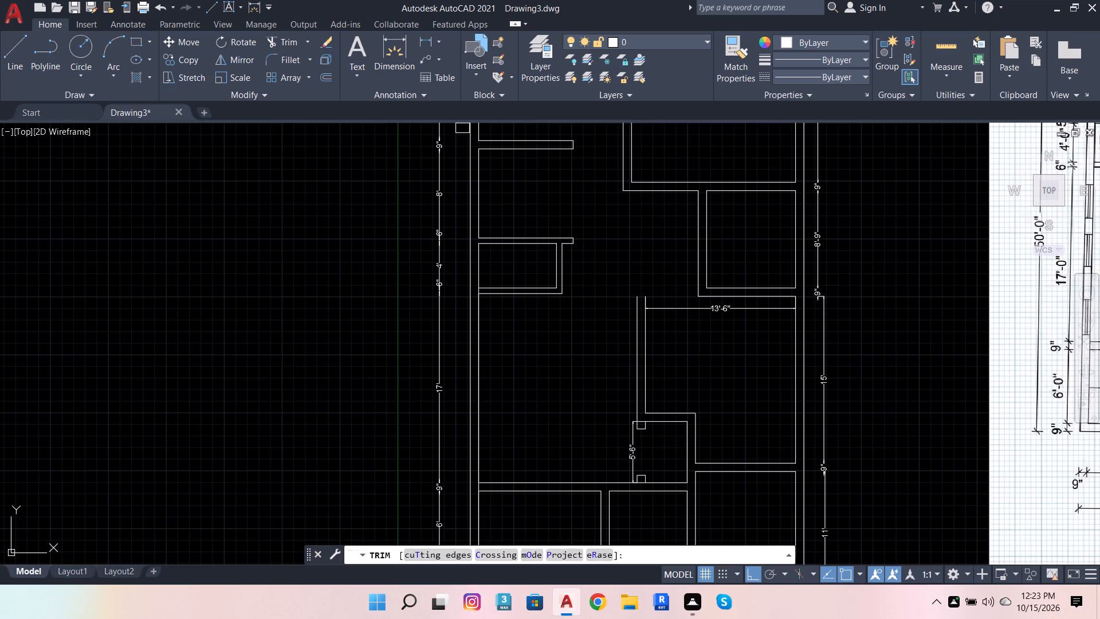
shift+click(744, 282)
shift+click(738, 284)
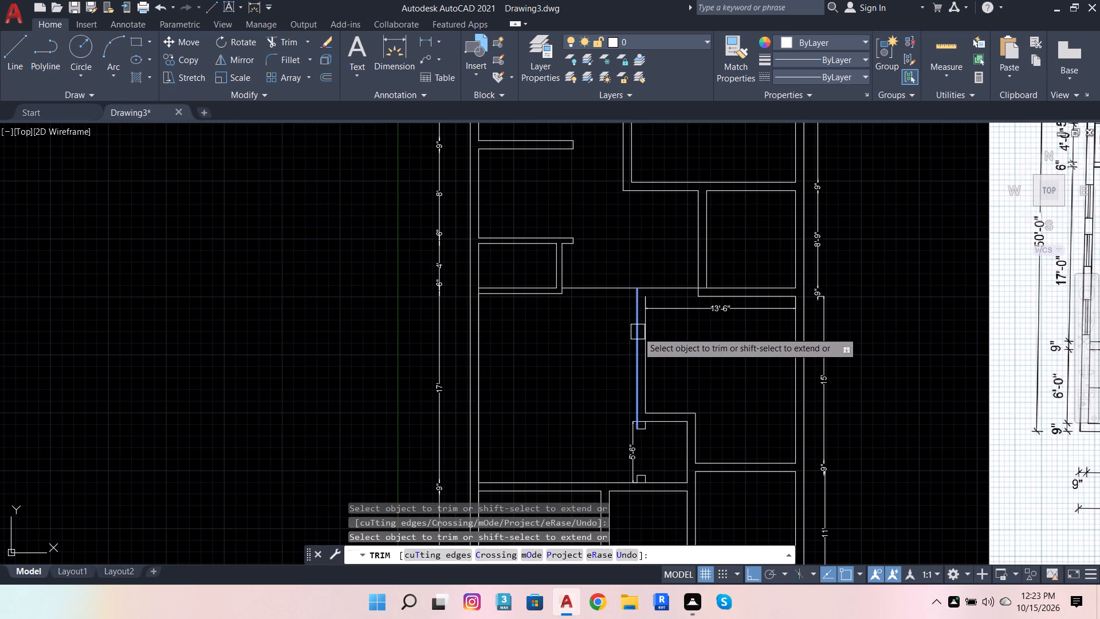
shift+click(635, 332)
shift+click(651, 336)
shift+scroll(718, 304, up, 3)
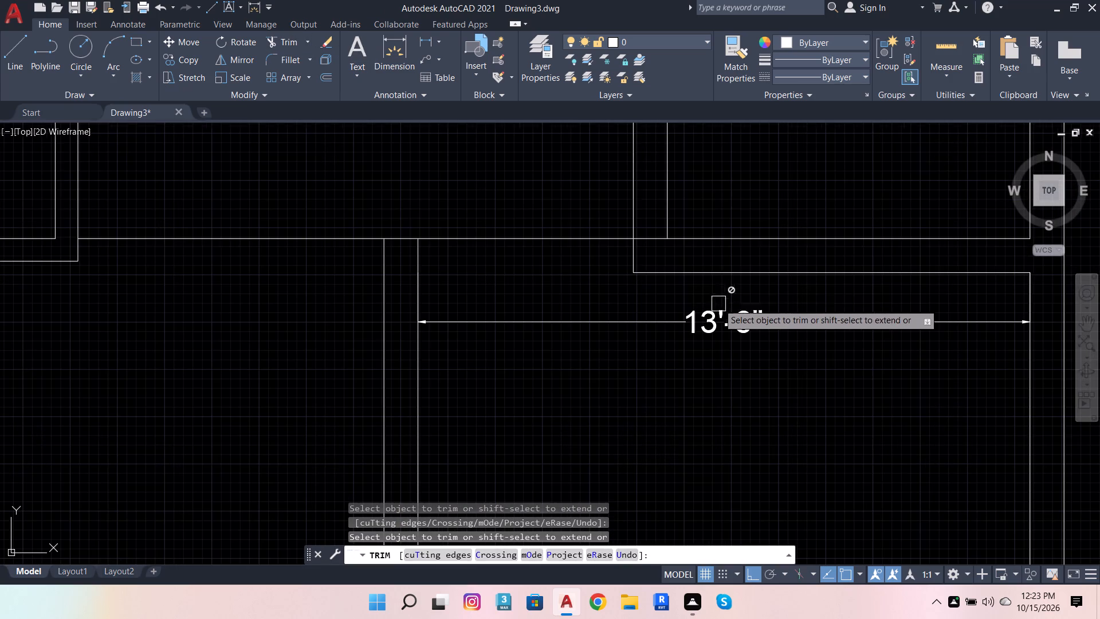
shift+click(693, 278)
Trim the overlapping segments where the Study Room's left wall meets Bed Room 2's upper wall.
scroll(625, 255, up, 1)
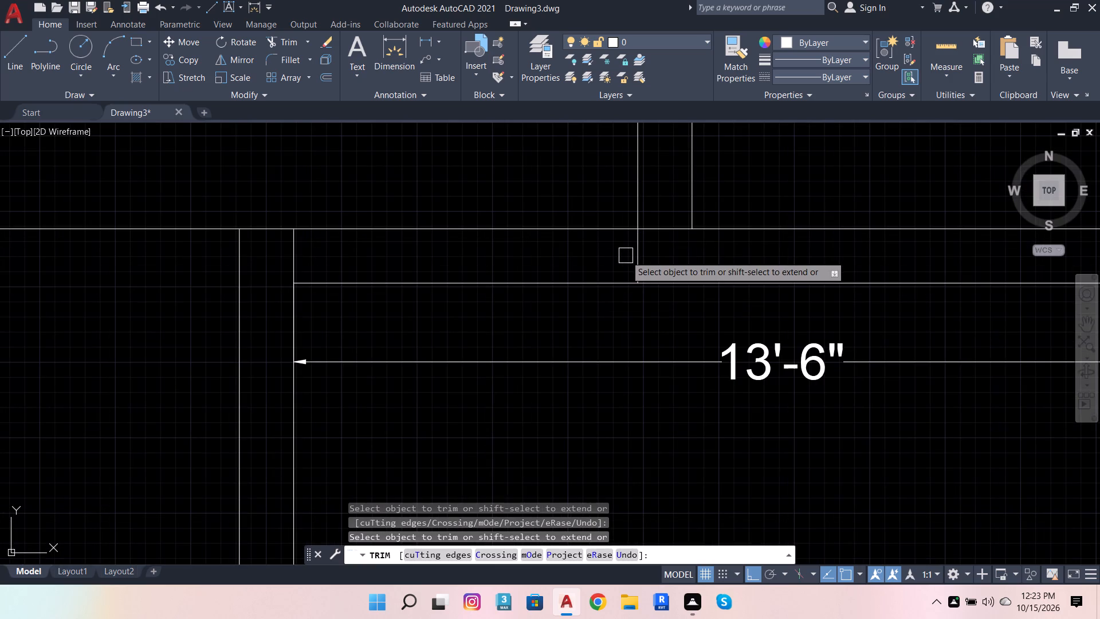
click(626, 256)
click(663, 230)
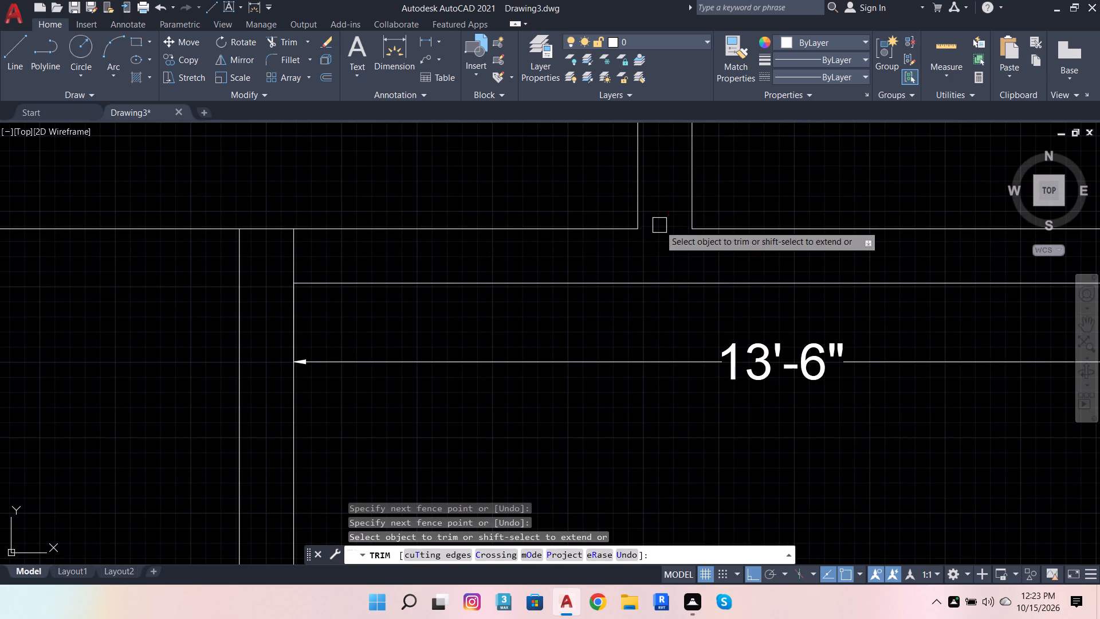
Trim the leftover wall segments at Bed Room 2's upper-left corner, including the upper wall line projecting into the hall.
click(659, 225)
click(288, 259)
scroll(653, 283, down, 3)
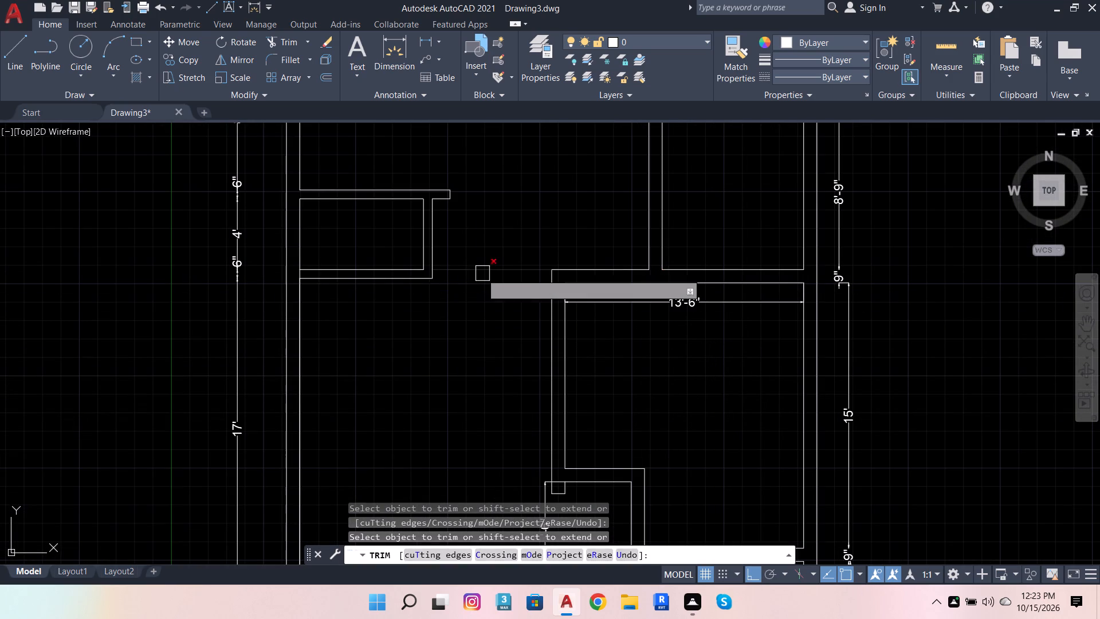
click(488, 272)
Compare the drafted lower walls and car parking area with the south-facing building reference plan.
scroll(482, 347, down, 3)
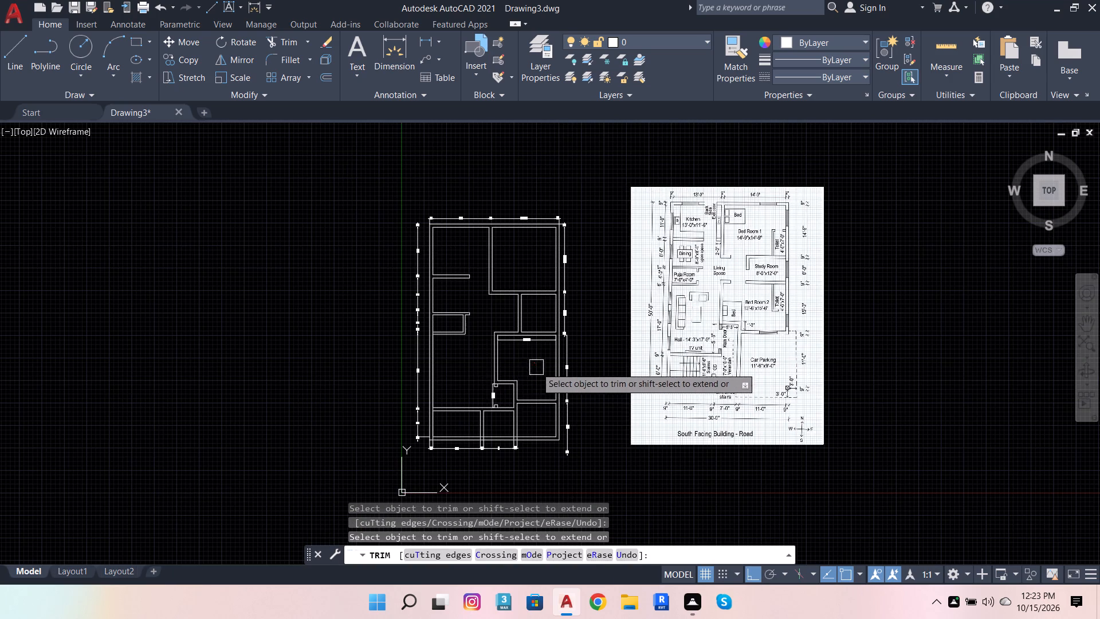
scroll(541, 351, up, 3)
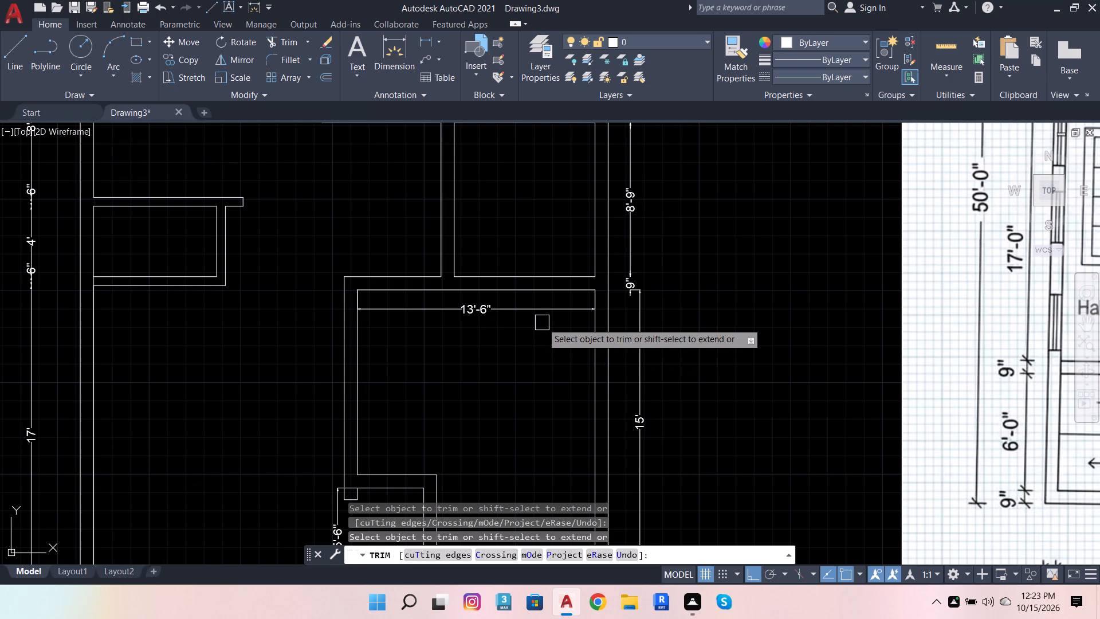
scroll(542, 323, down, 1)
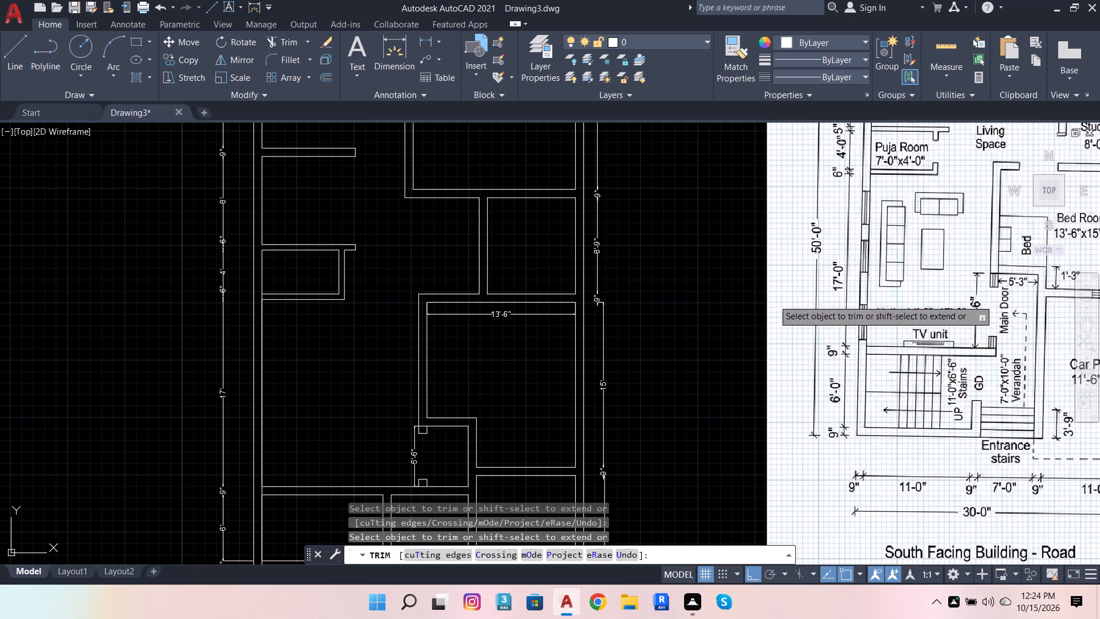
scroll(649, 301, down, 1)
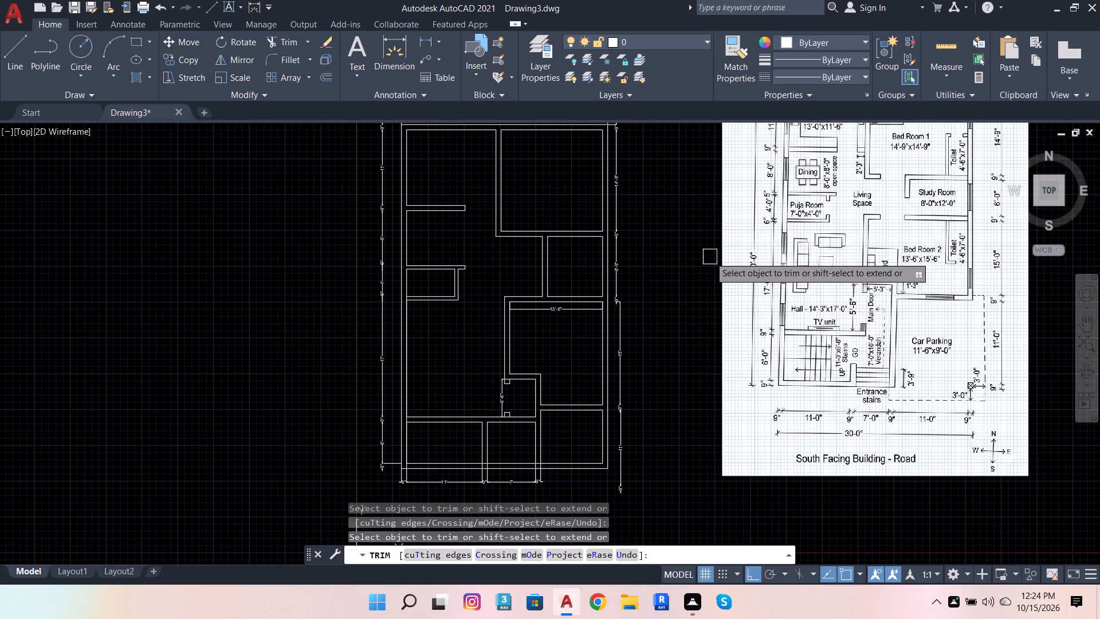
scroll(670, 343, down, 1)
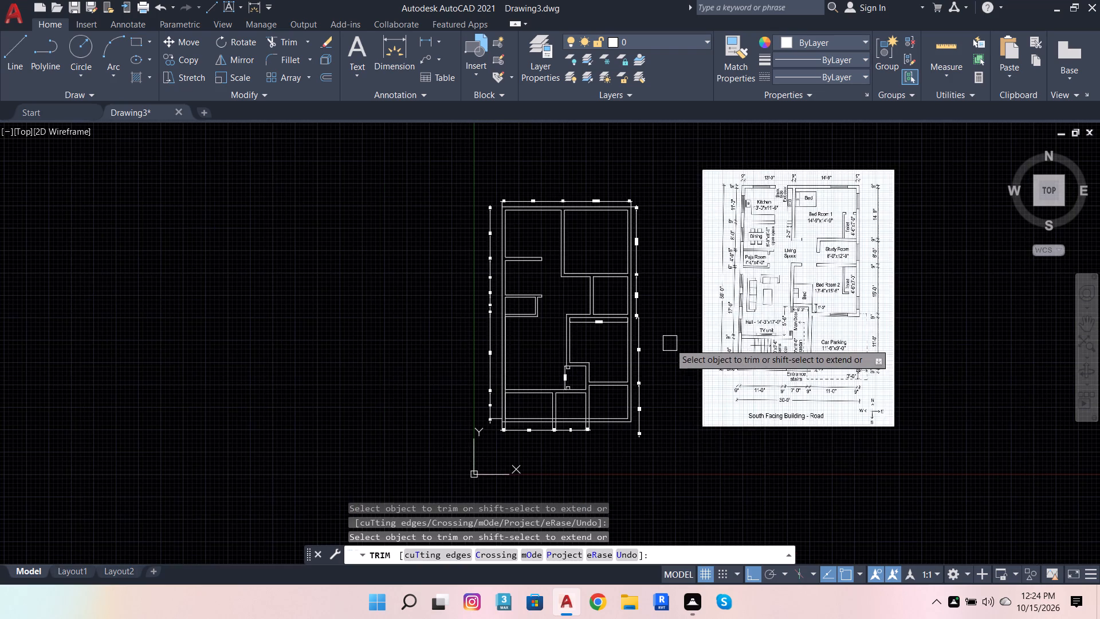
scroll(643, 432, up, 2)
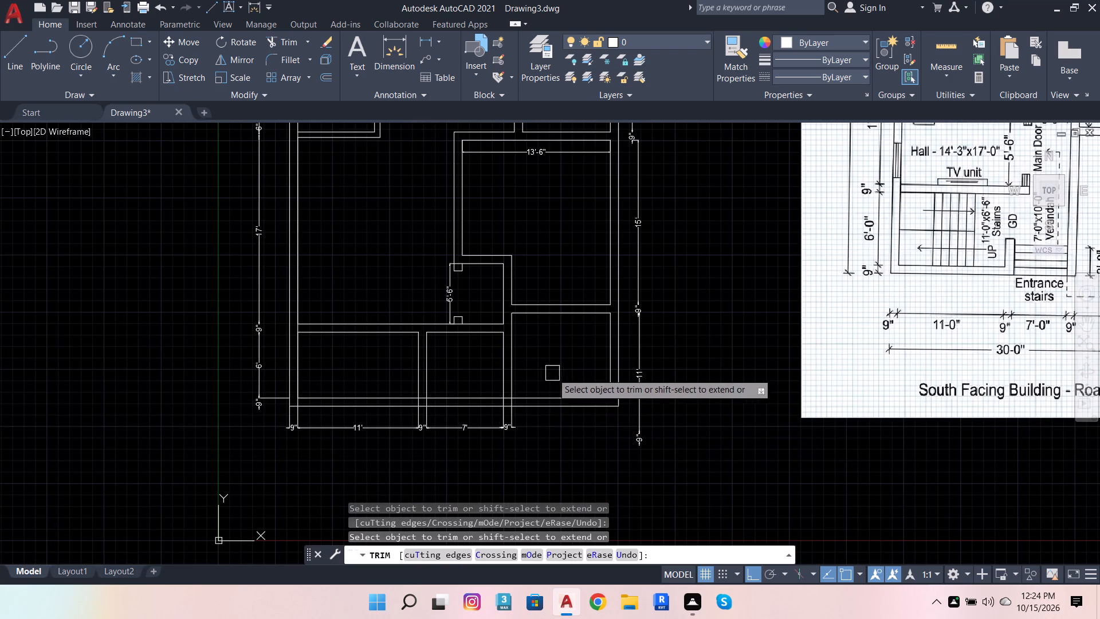
scroll(528, 350, down, 1)
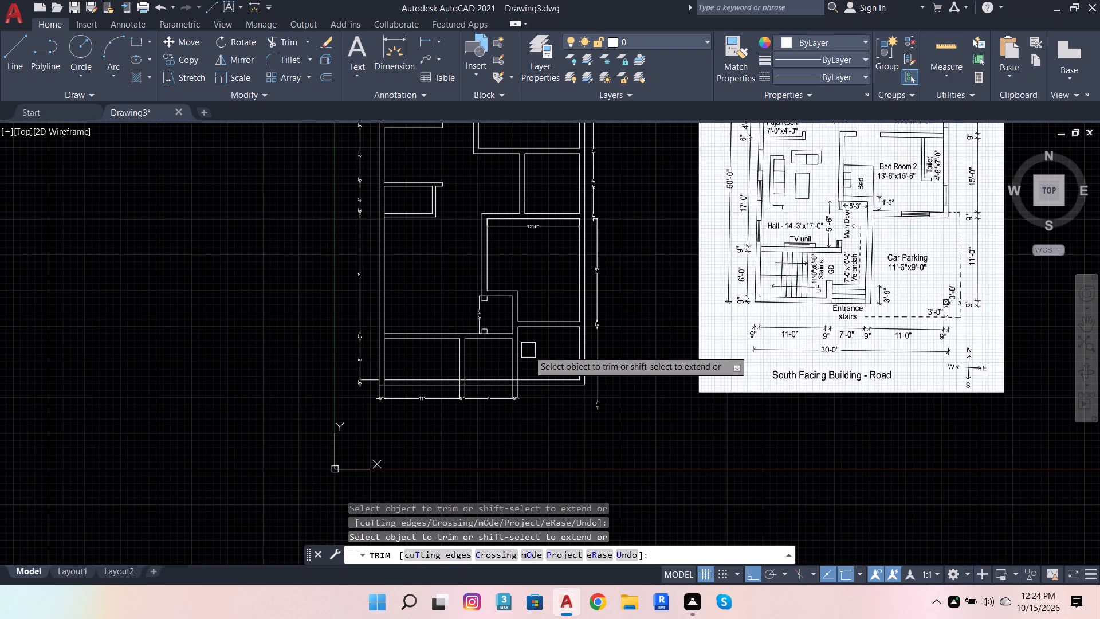
scroll(559, 417, up, 2)
scroll(559, 417, down, 2)
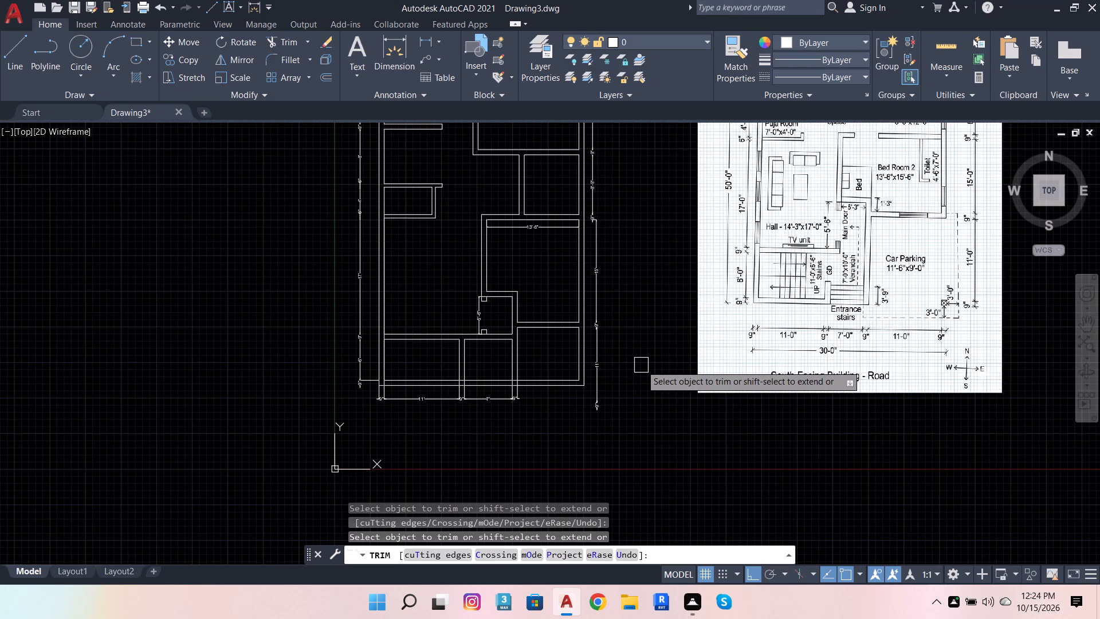
scroll(615, 362, up, 1)
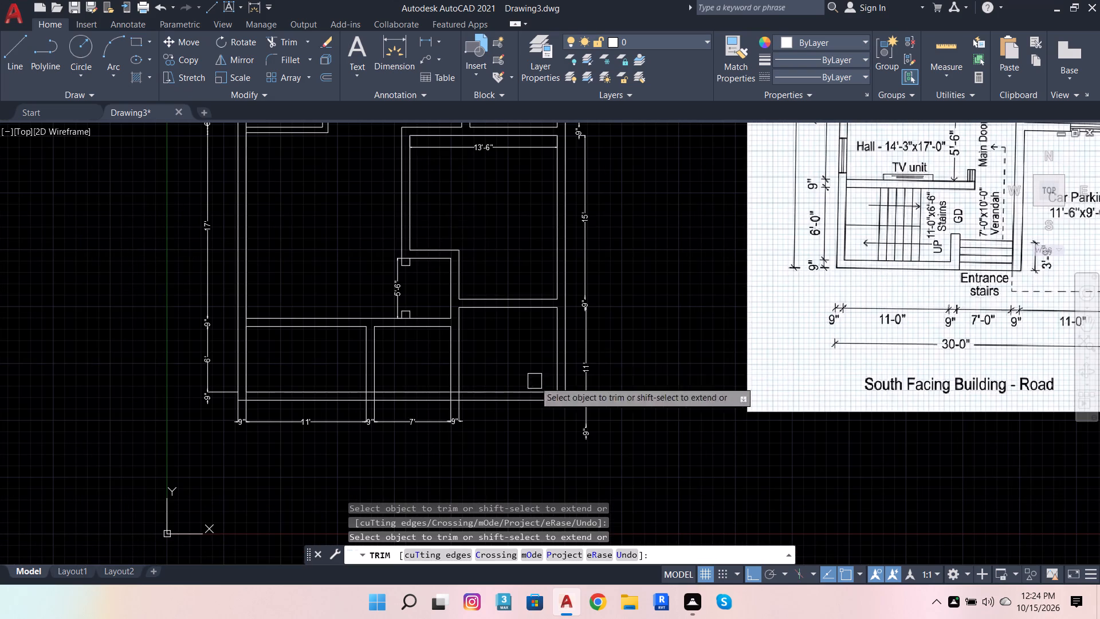
scroll(485, 338, up, 1)
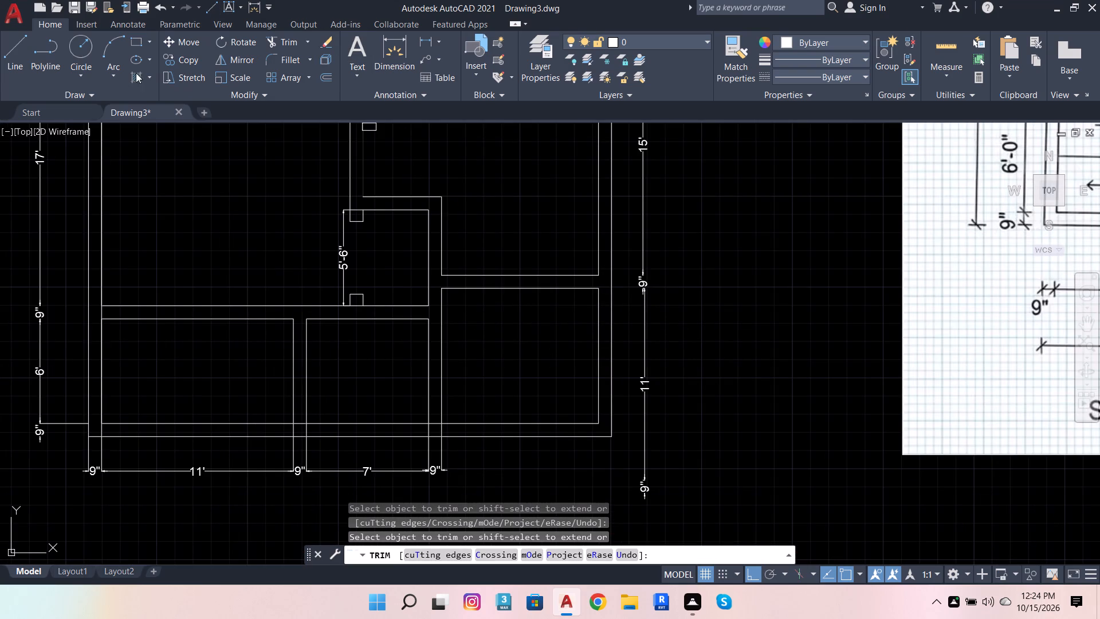
Draw two consecutive horizontal helper lines, 11' and 9" long, eastward from the end of the bottom dimension row.
click(19, 54)
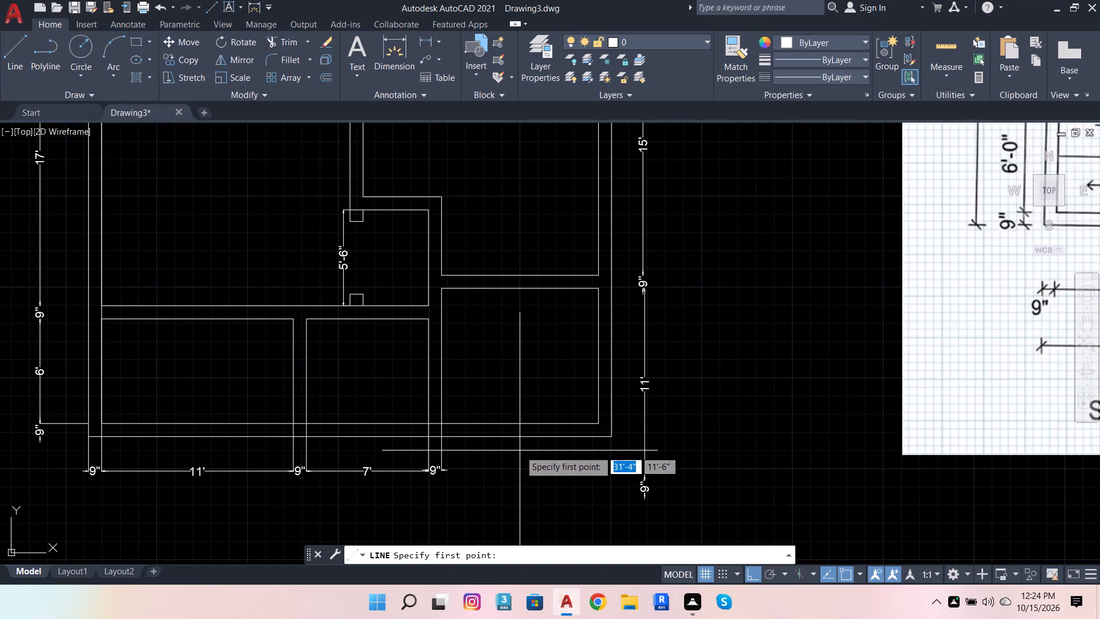
scroll(439, 466, up, 3)
click(445, 485)
scroll(478, 464, down, 4)
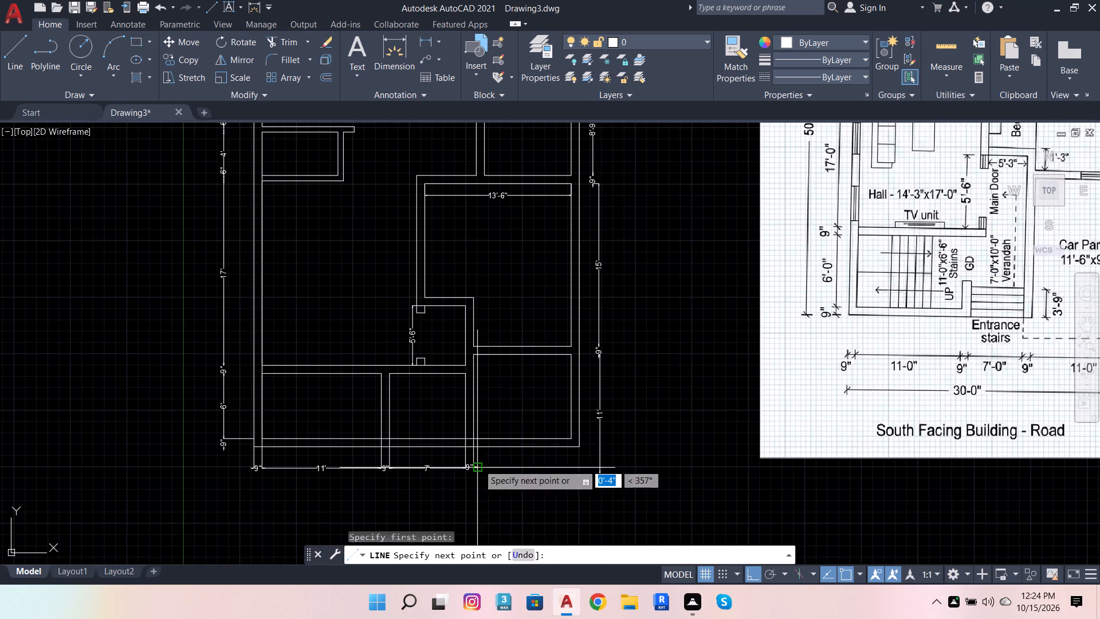
scroll(551, 455, down, 3)
scroll(579, 455, up, 3)
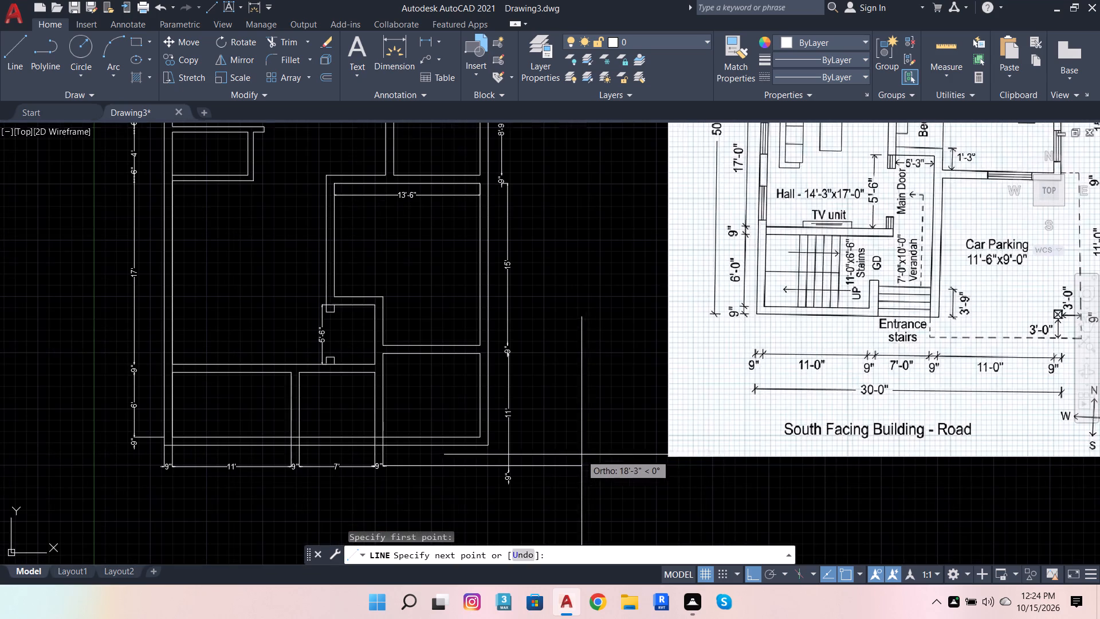
text(11')
key(Return)
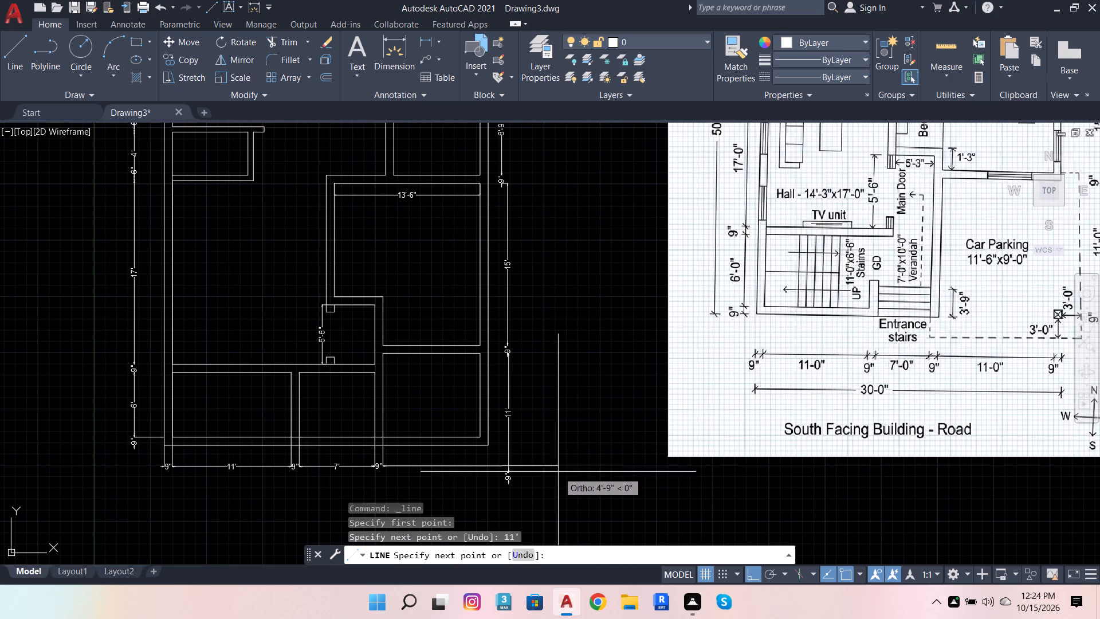
key(9)
key(Return)
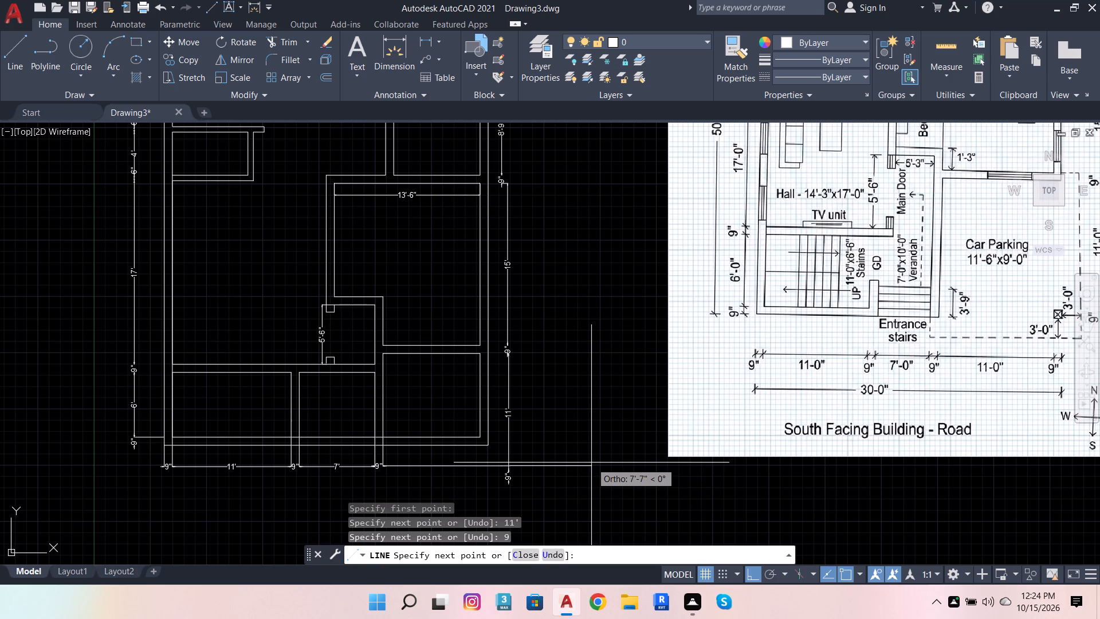
key(space)
scroll(407, 471, up, 3)
scroll(433, 390, down, 2)
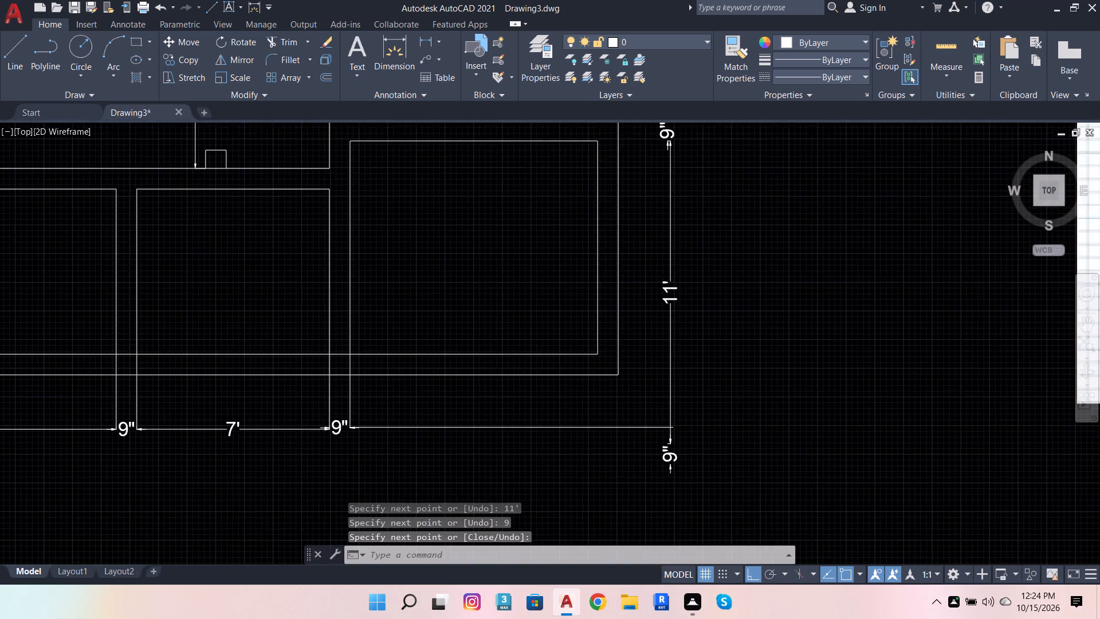
Dimension the 11' and 9" helper lines below the car parking, continuing the bottom dimension row.
click(391, 42)
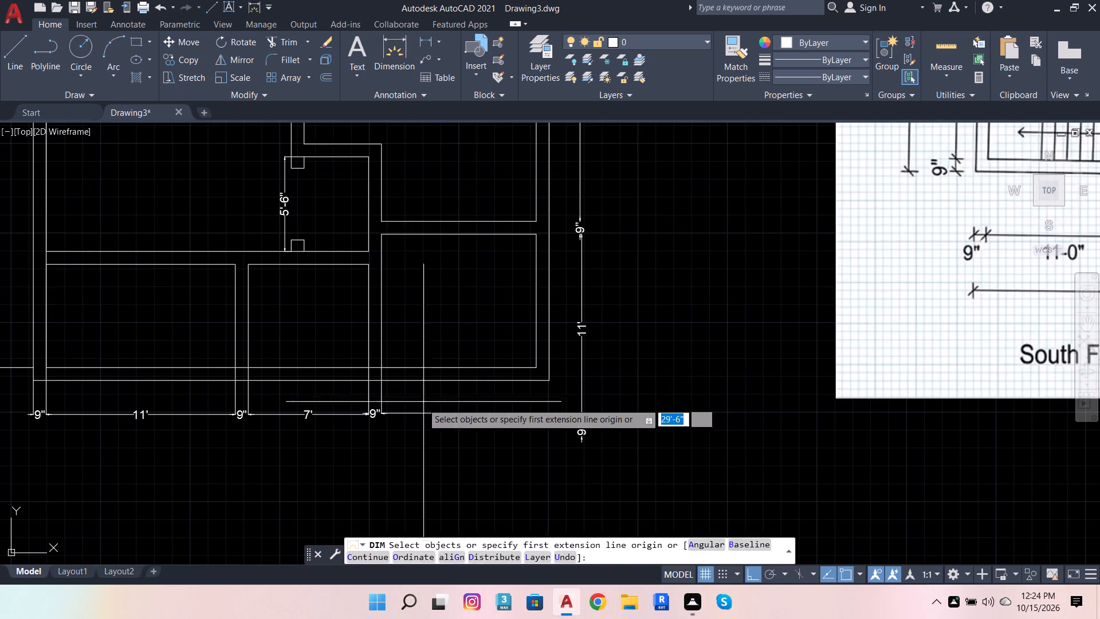
scroll(400, 416, up, 4)
click(370, 402)
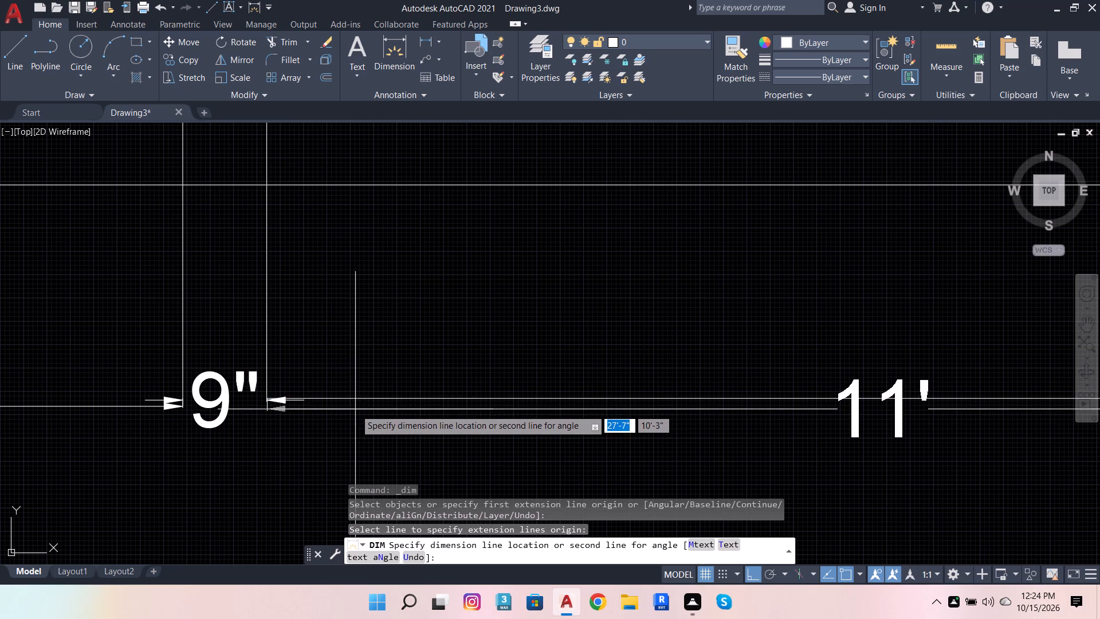
click(355, 409)
scroll(245, 374, down, 3)
scroll(520, 393, up, 3)
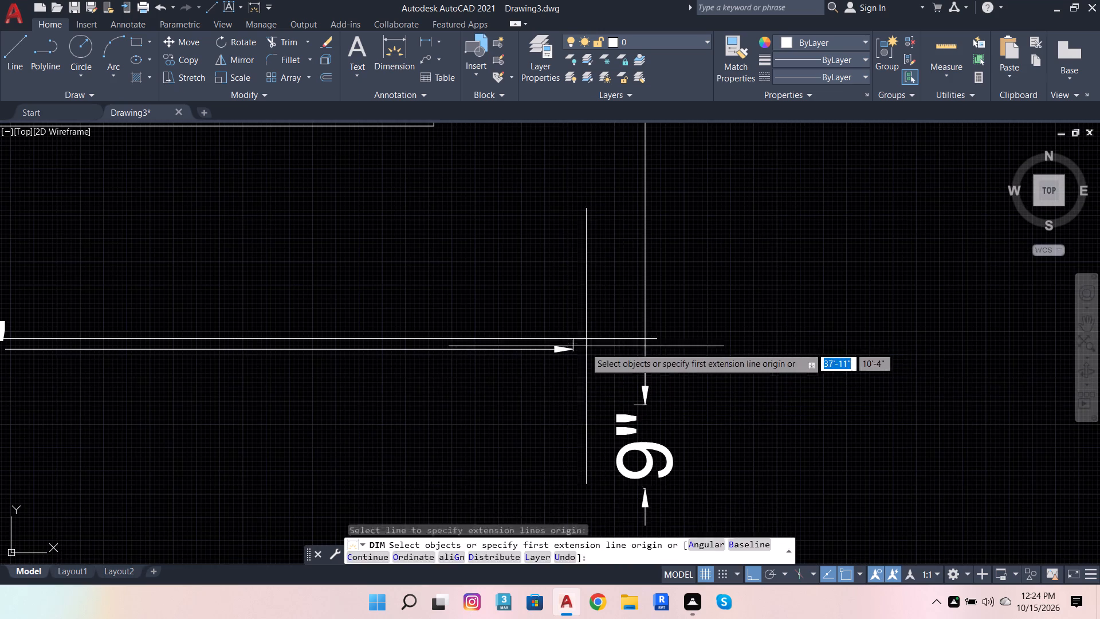
scroll(576, 349, up, 3)
click(563, 307)
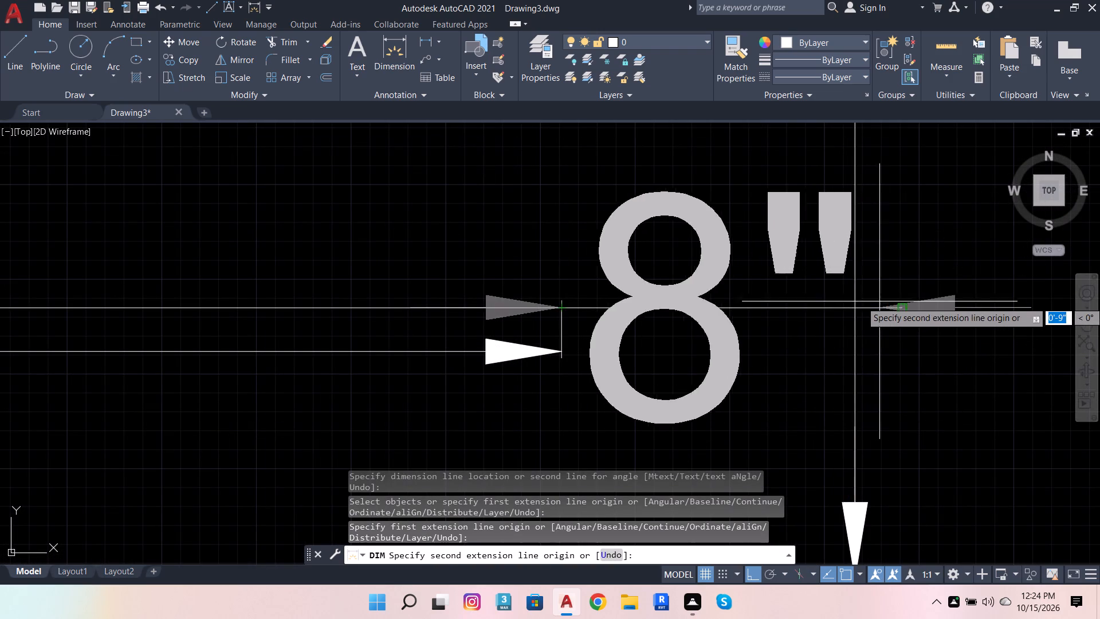
click(912, 309)
click(845, 348)
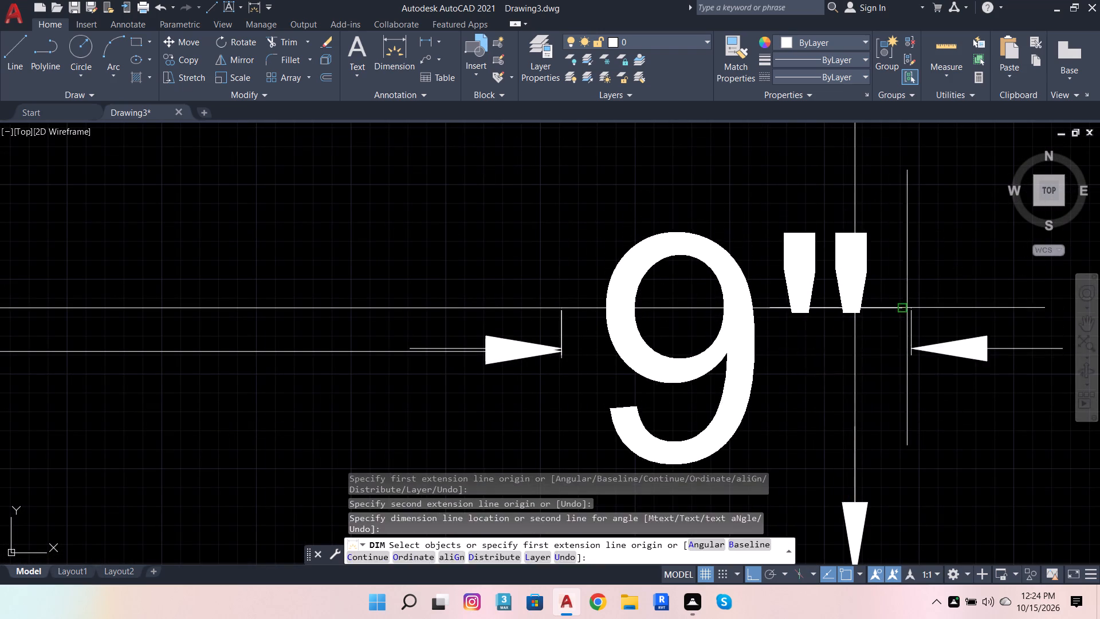
scroll(915, 311, down, 3)
key(space)
Delete the 11' and 9" helper lines beneath the car parking, keeping their dimensions.
scroll(737, 307, up, 3)
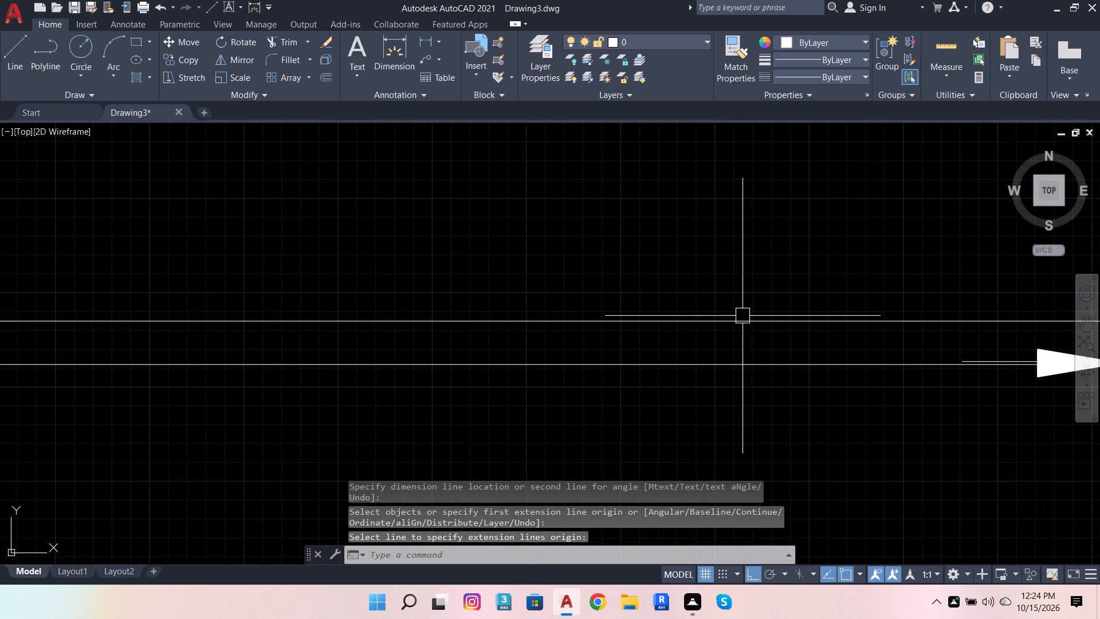
click(742, 318)
scroll(572, 300, down, 4)
scroll(680, 303, up, 6)
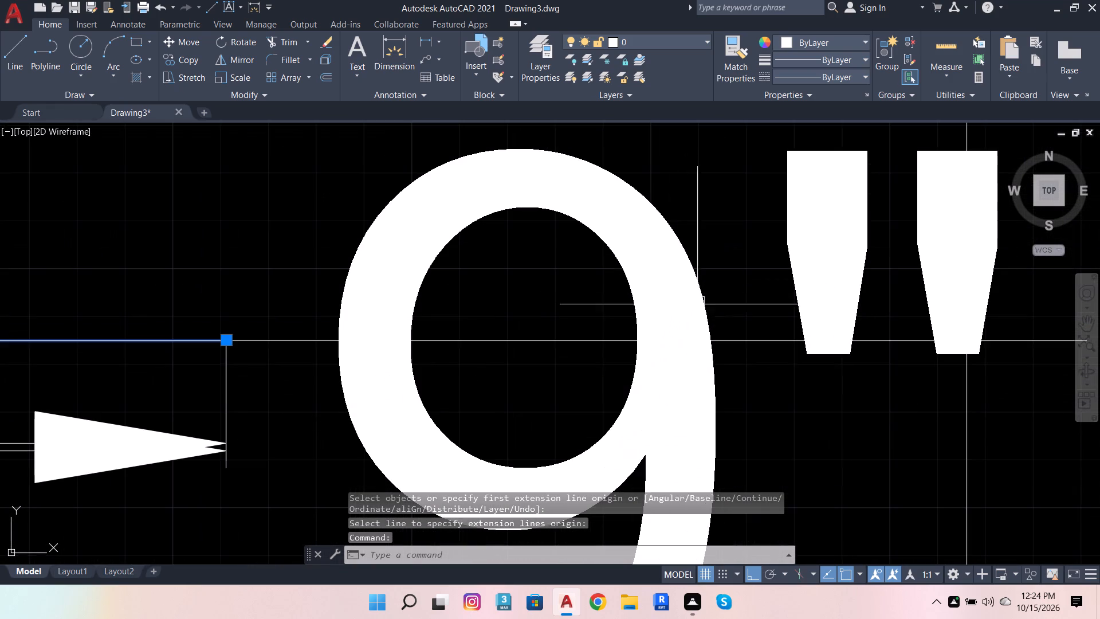
click(715, 334)
scroll(737, 340, down, 2)
key(Escape)
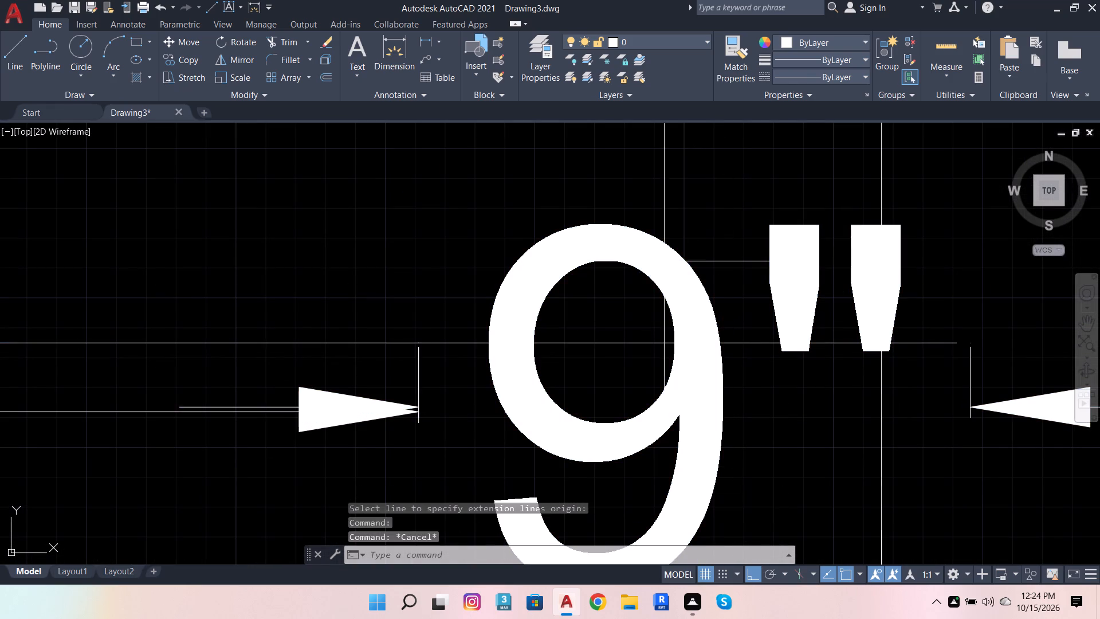
click(360, 338)
scroll(407, 345, down, 3)
scroll(407, 344, up, 4)
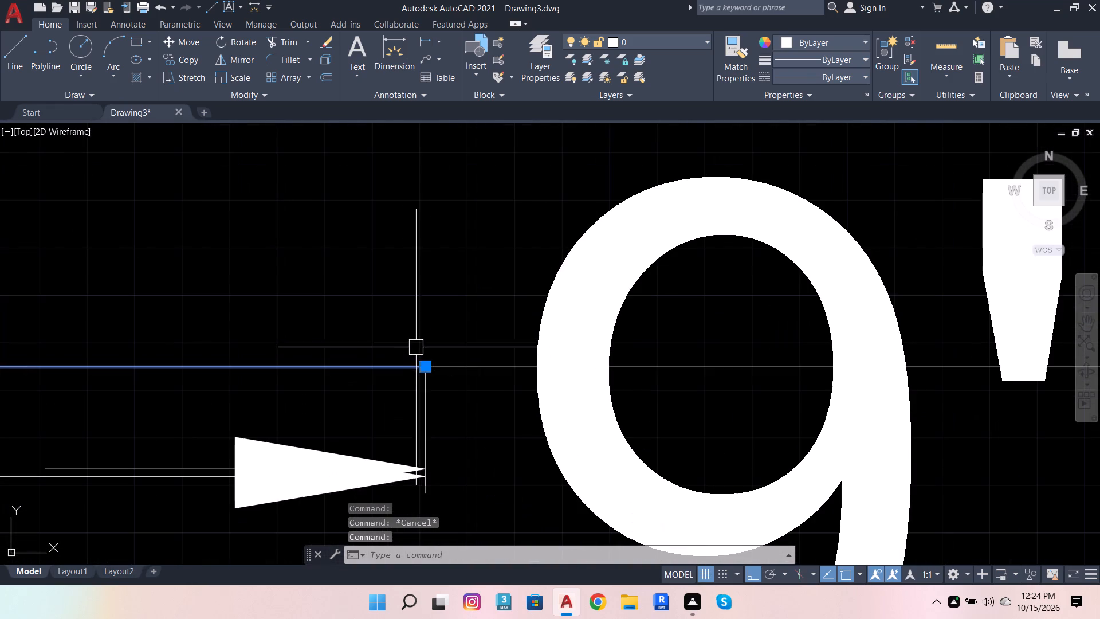
click(457, 366)
scroll(429, 323, down, 2)
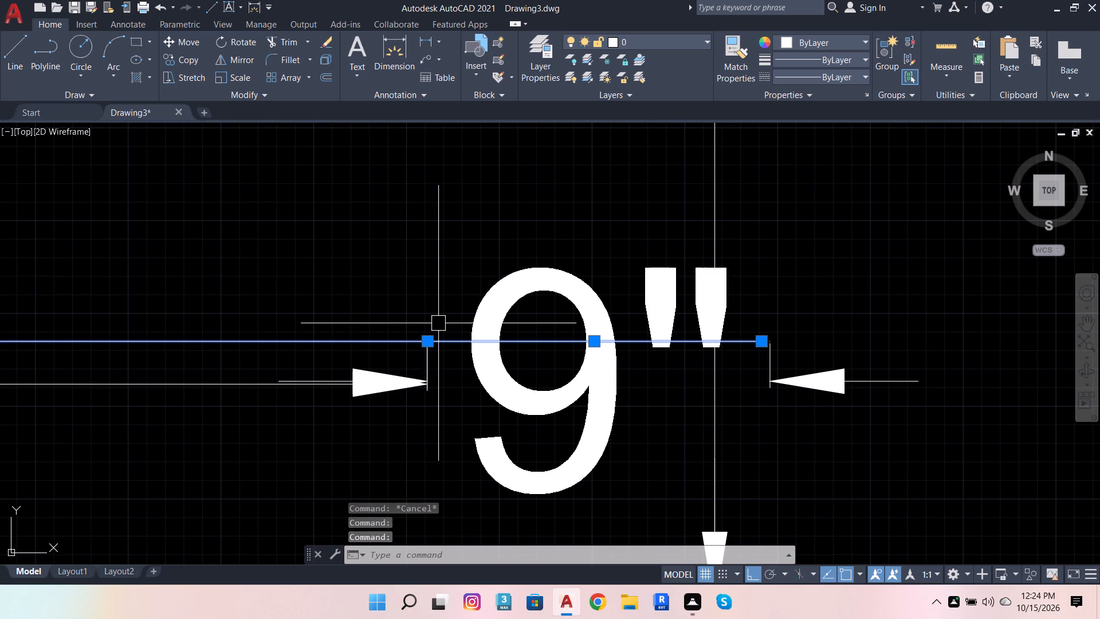
key(shift+Delete)
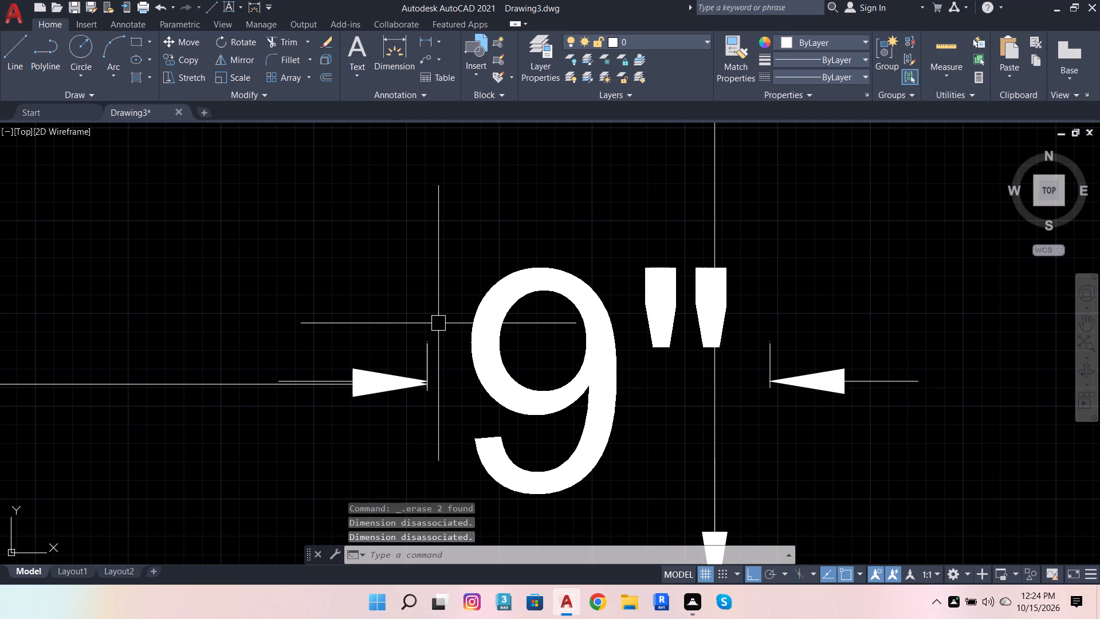
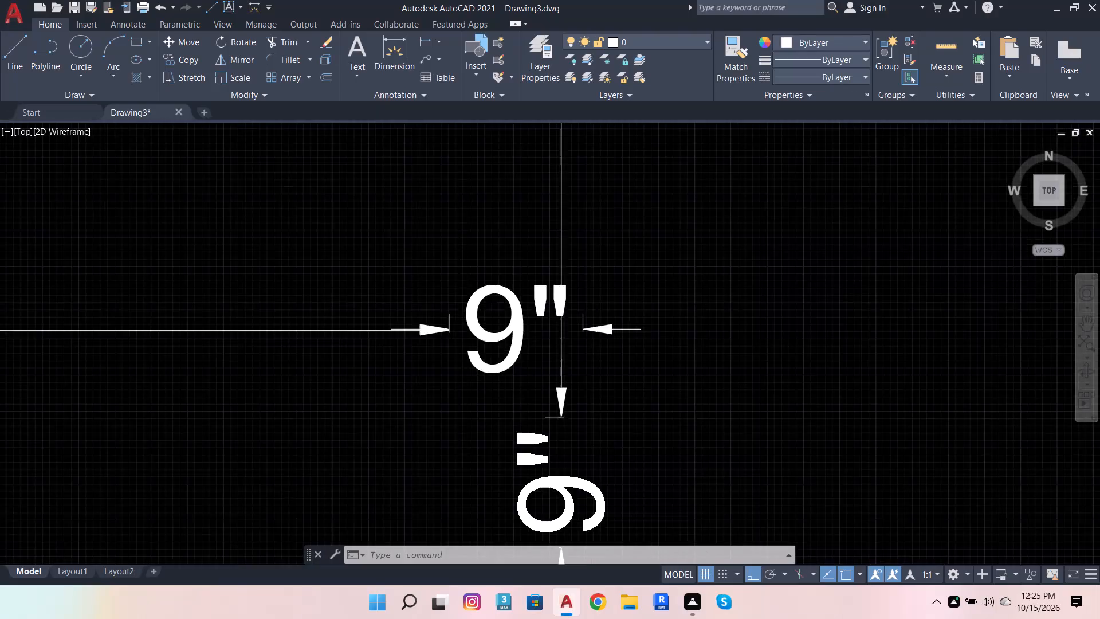
Undo the deletion of the helper lines beneath the car parking, restoring them along the bottom dimension row.
scroll(552, 334, down, 3)
scroll(604, 336, down, 2)
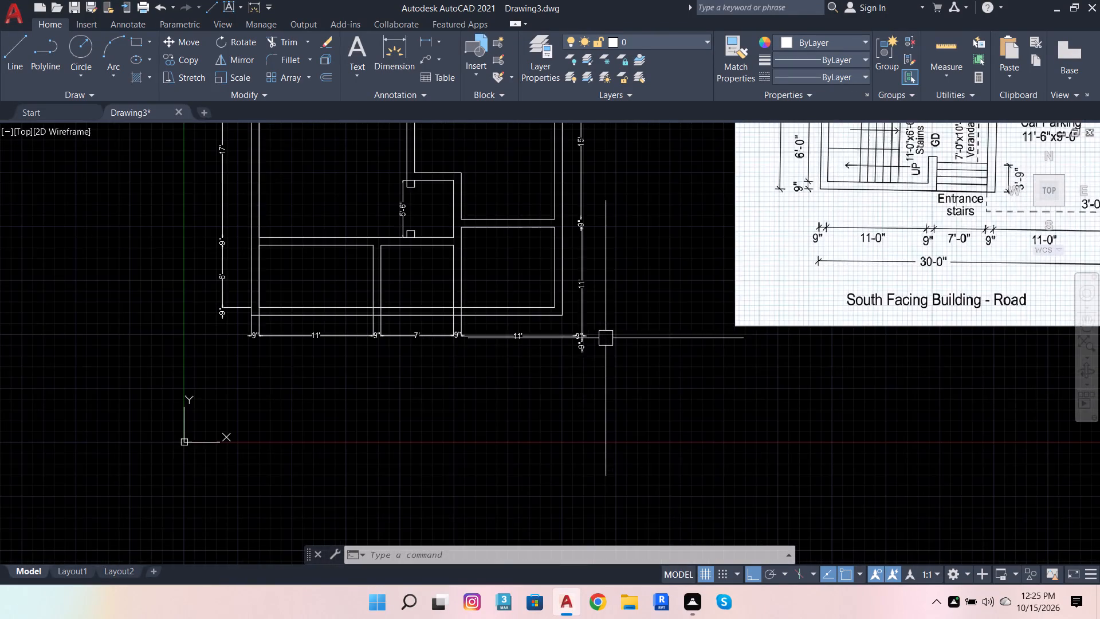
scroll(497, 334, up, 3)
key(ctrl+z)
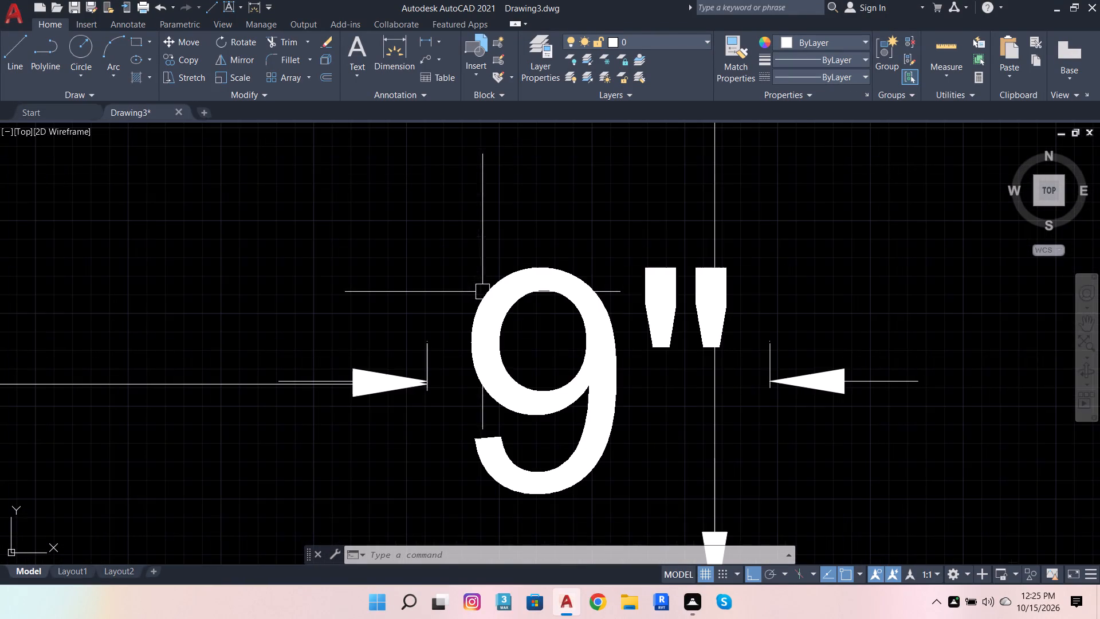
scroll(679, 315, down, 6)
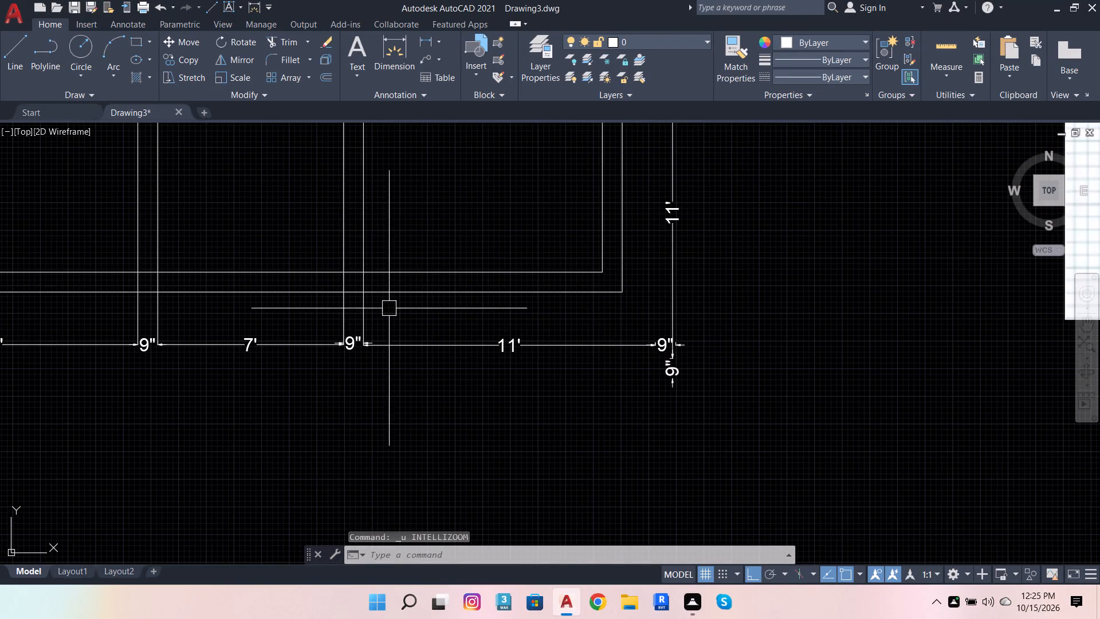
scroll(390, 312, up, 4)
scroll(360, 395, down, 4)
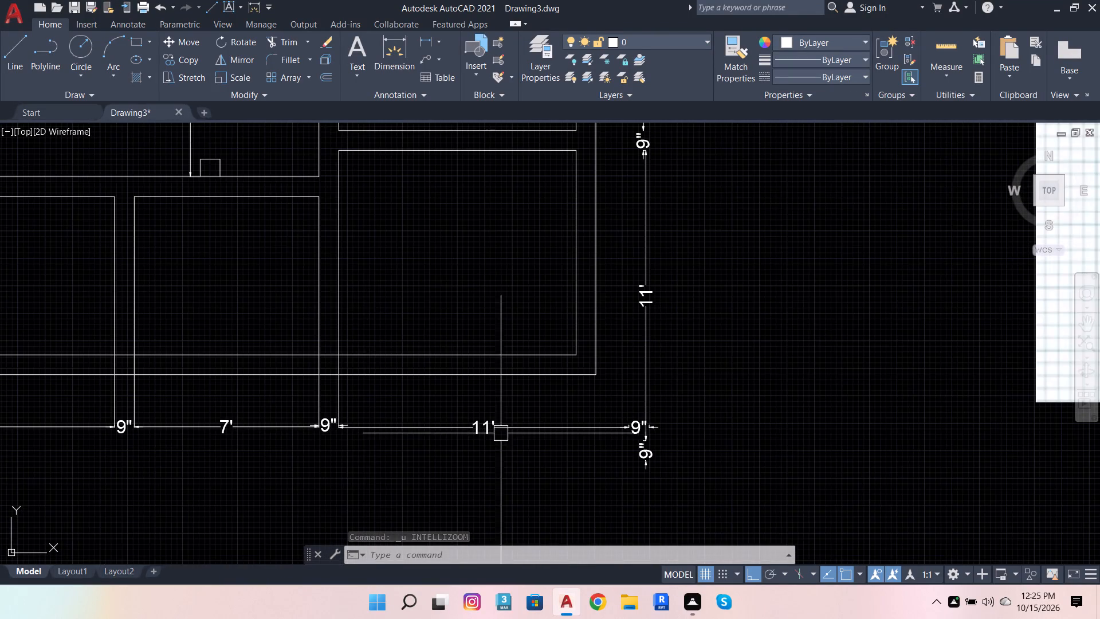
scroll(535, 425, up, 3)
key(ctrl+z)
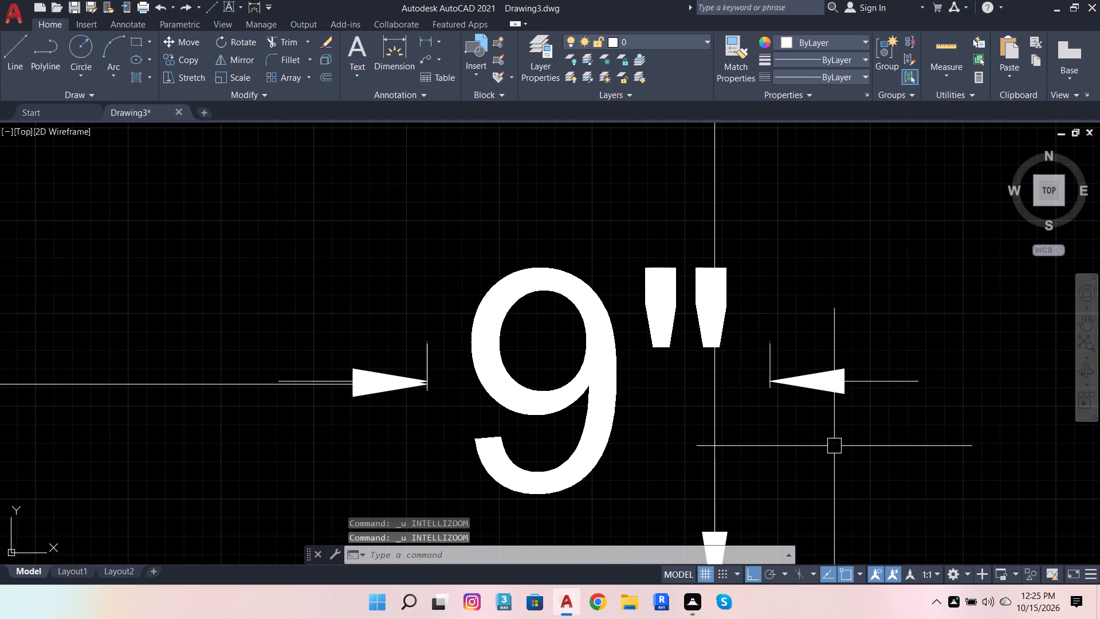
key(ctrl+z)
scroll(974, 366, down, 3)
scroll(954, 408, down, 2)
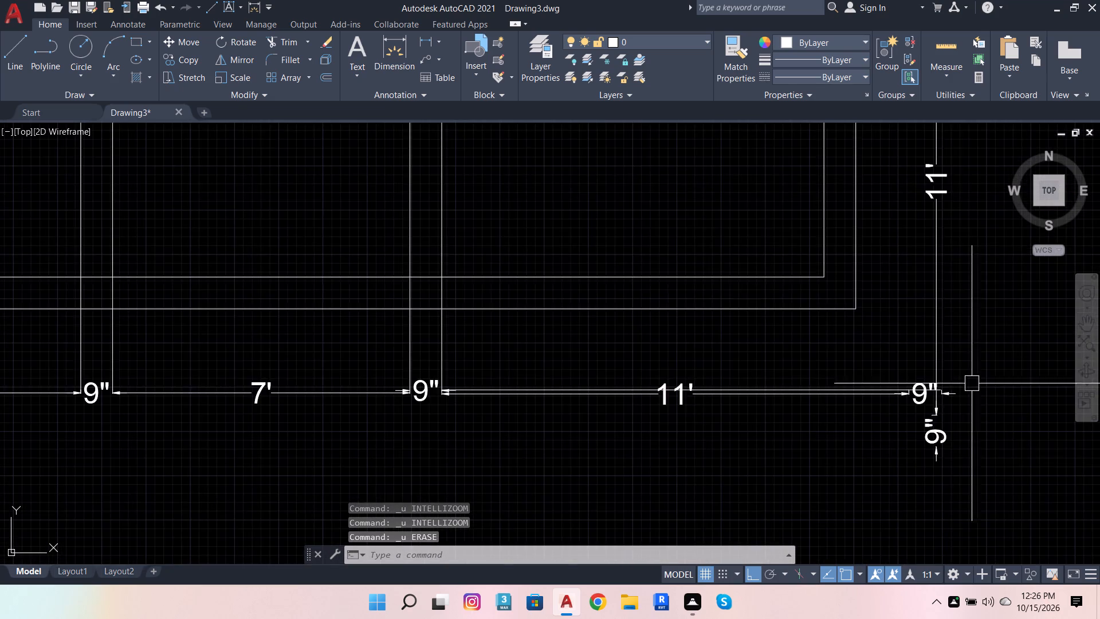
Draw connected lines east from the car parking's northeast inner corner, down to the helper line's east end, and vertically up past the first line.
scroll(976, 396, down, 5)
scroll(1005, 345, up, 2)
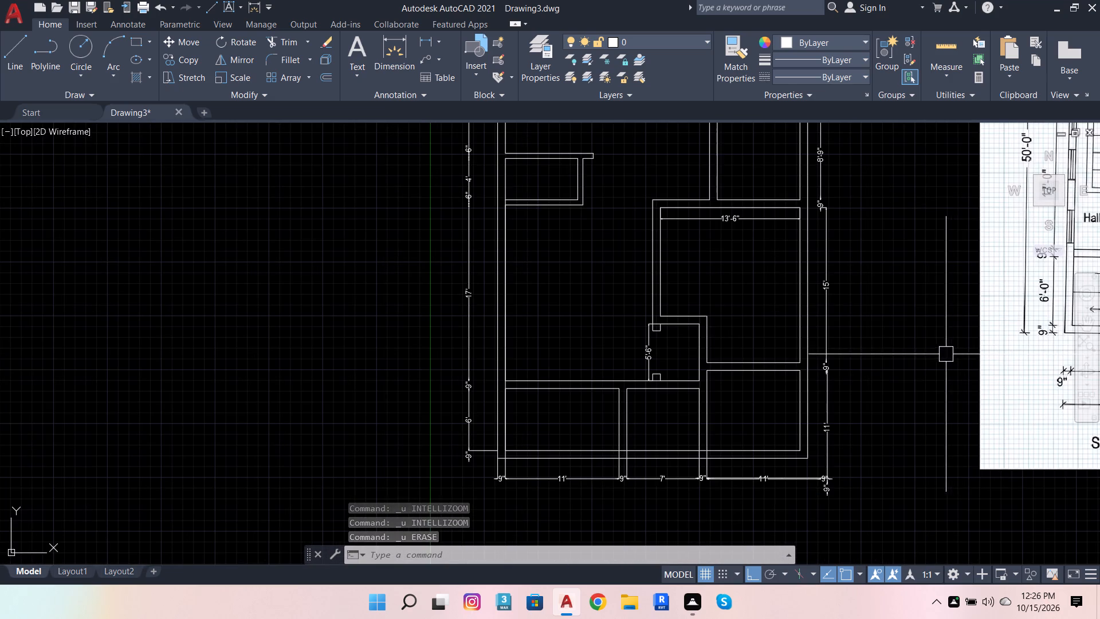
scroll(870, 285, up, 1)
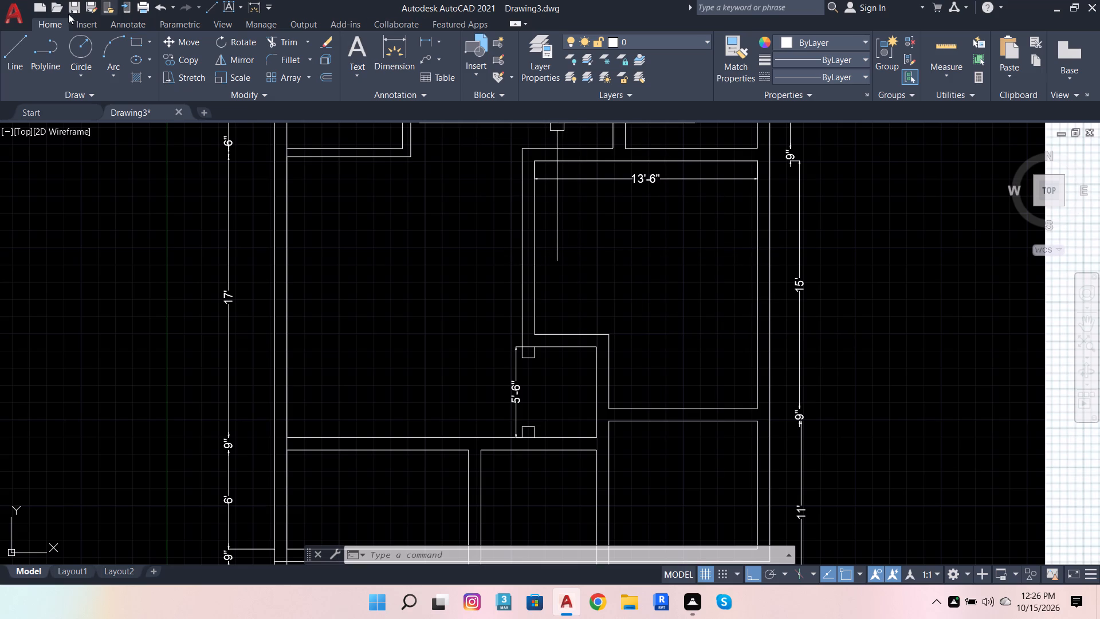
click(11, 52)
scroll(787, 415, up, 3)
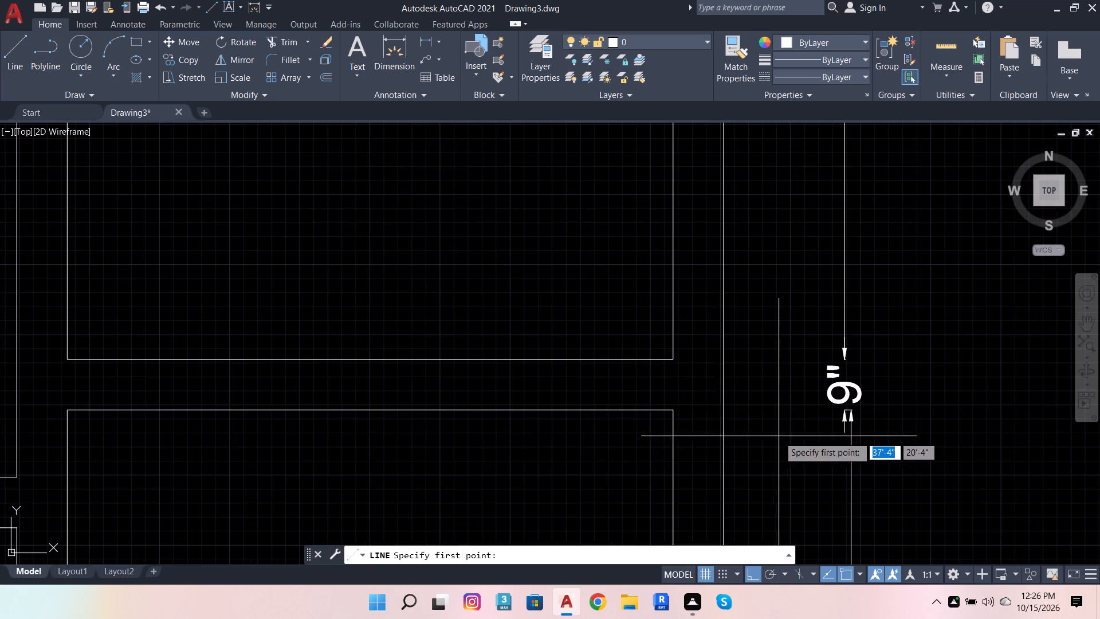
click(674, 412)
scroll(812, 414, up, 3)
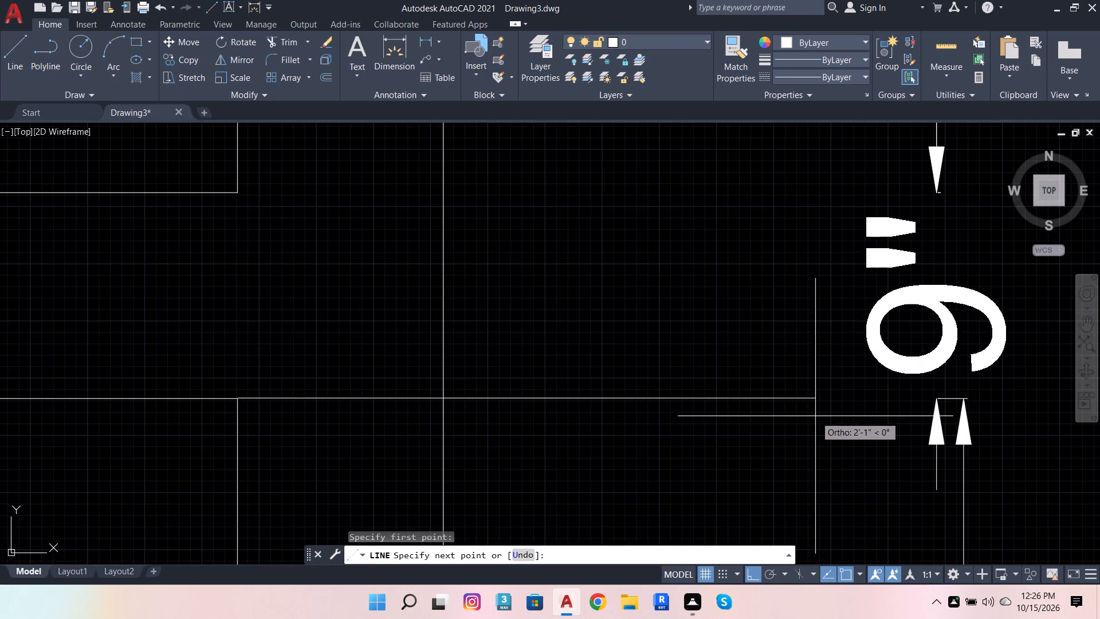
click(909, 402)
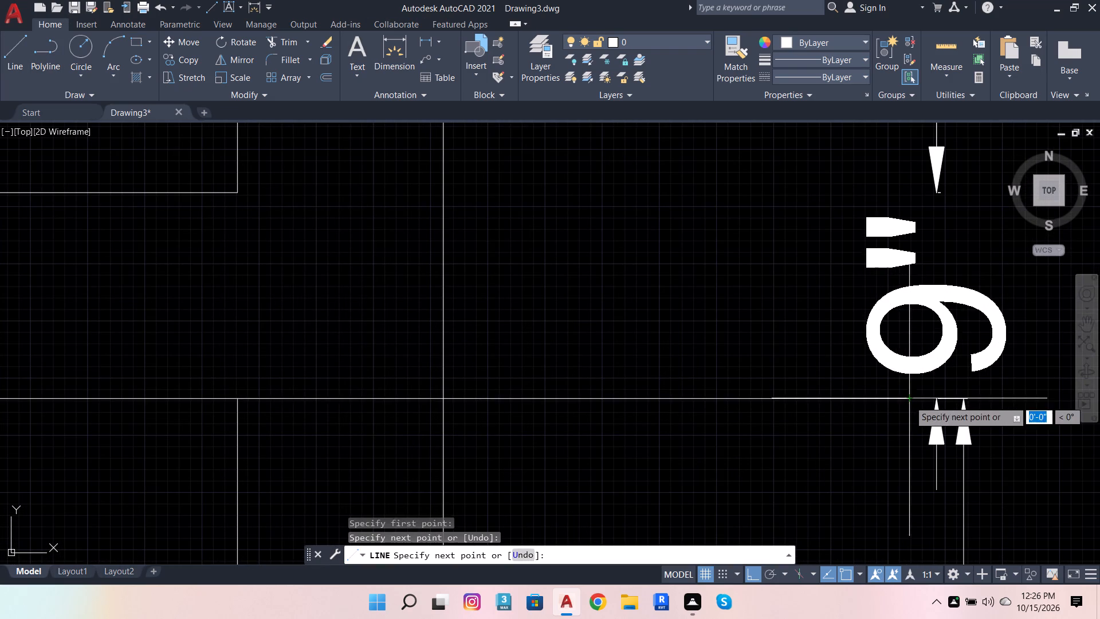
scroll(900, 374, down, 6)
scroll(891, 466, down, 4)
scroll(902, 487, up, 4)
scroll(857, 445, up, 2)
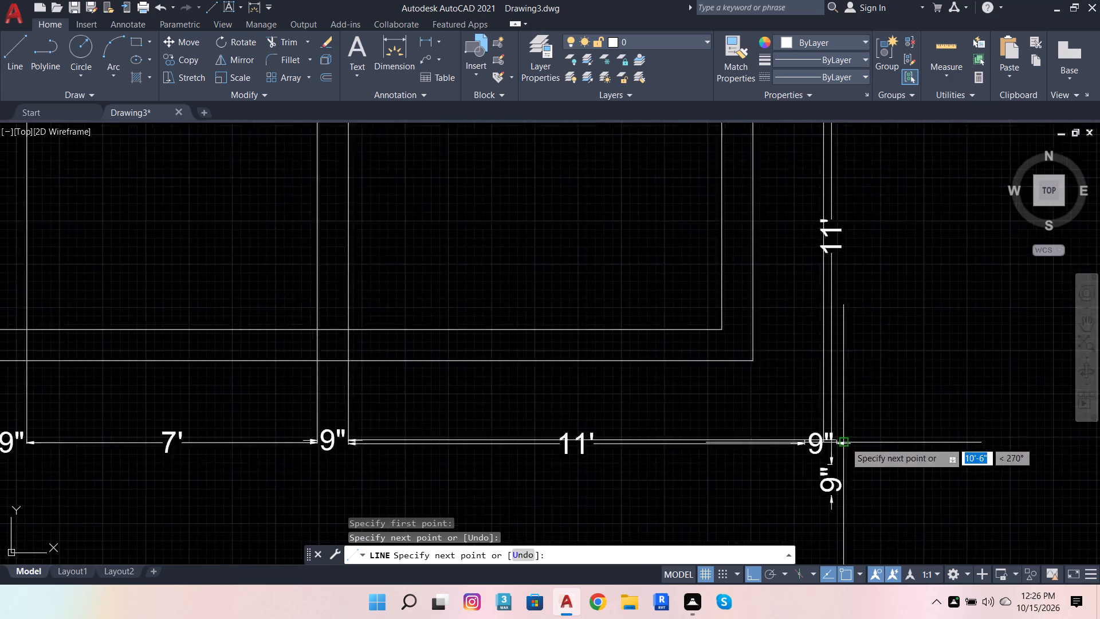
scroll(845, 442, up, 2)
scroll(775, 433, up, 3)
scroll(958, 398, down, 2)
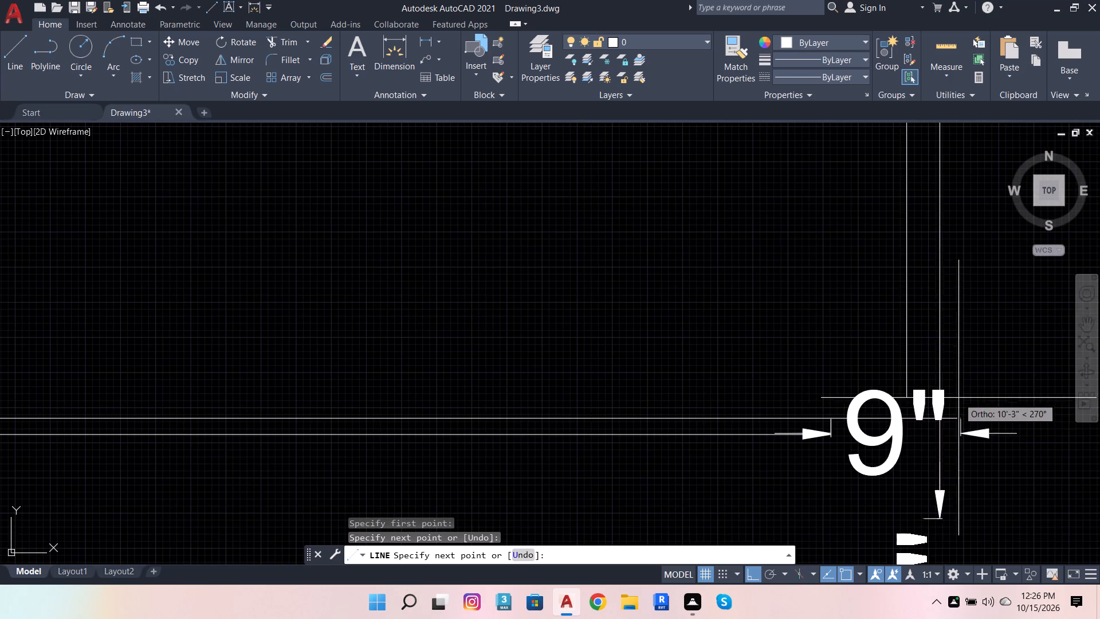
scroll(968, 408, up, 2)
click(941, 428)
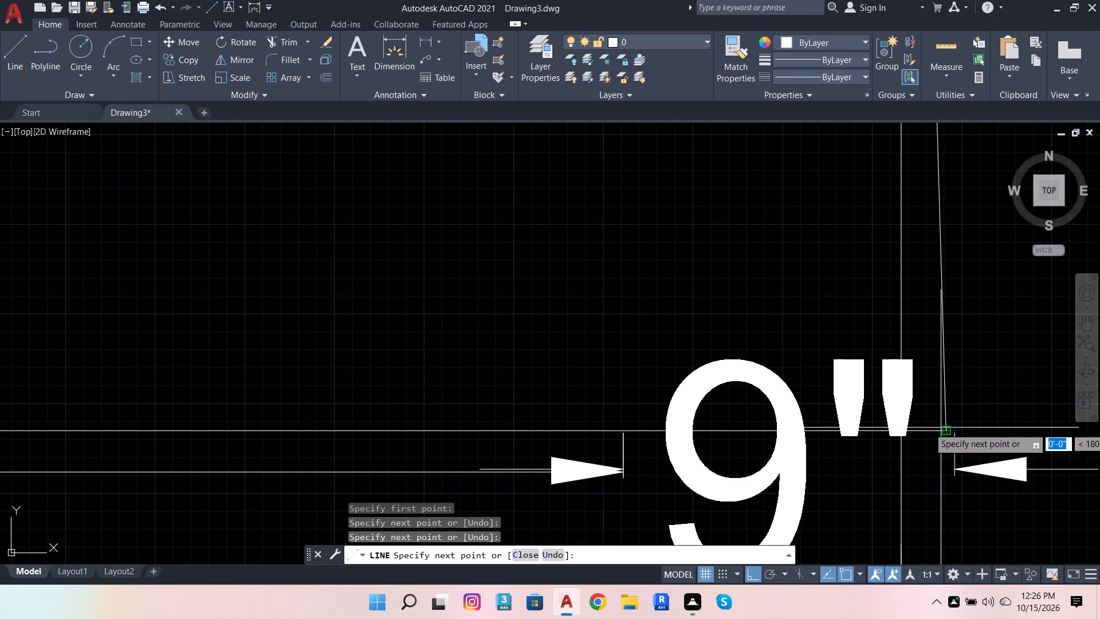
scroll(949, 428, down, 8)
scroll(961, 330, up, 3)
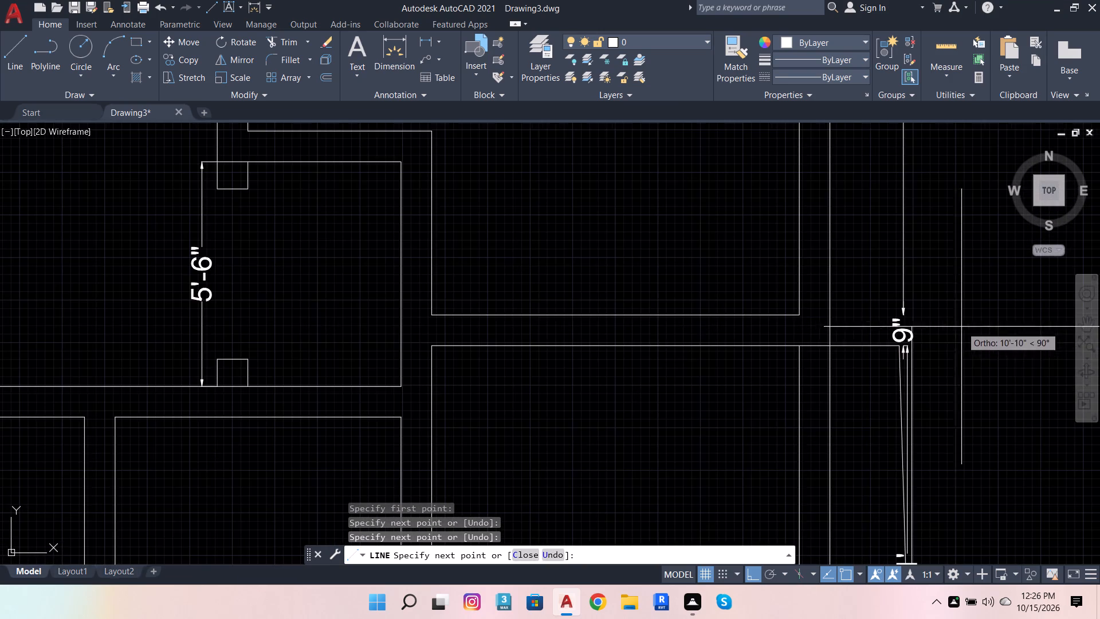
click(947, 334)
key(space)
Delete the slanted line between the new horizontal line and the helper line's east end.
scroll(949, 331, up, 1)
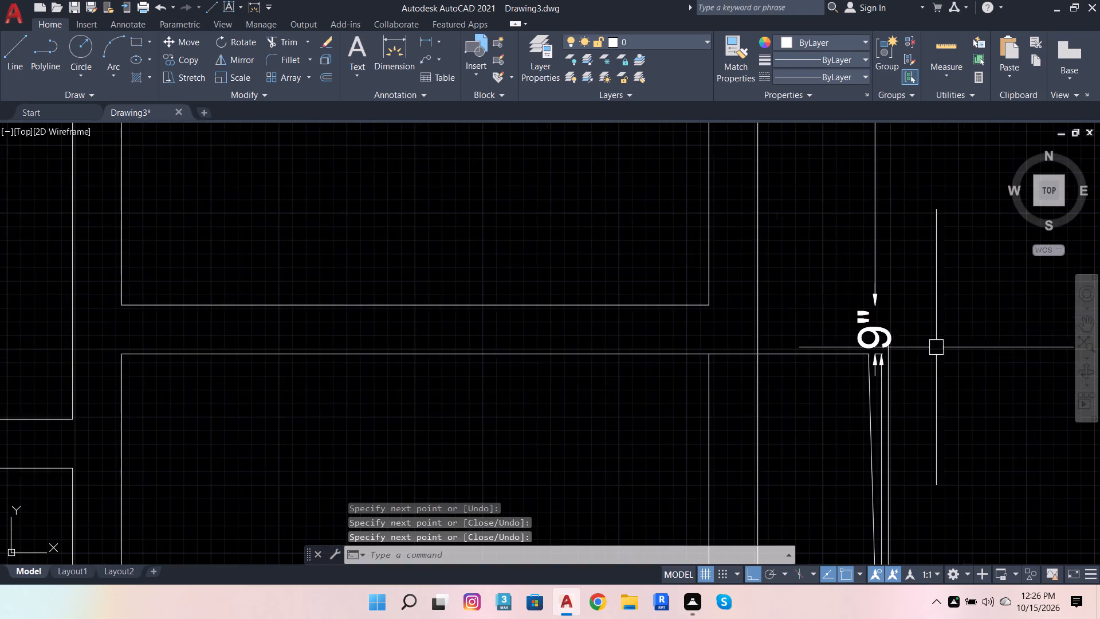
scroll(916, 375, up, 2)
click(802, 382)
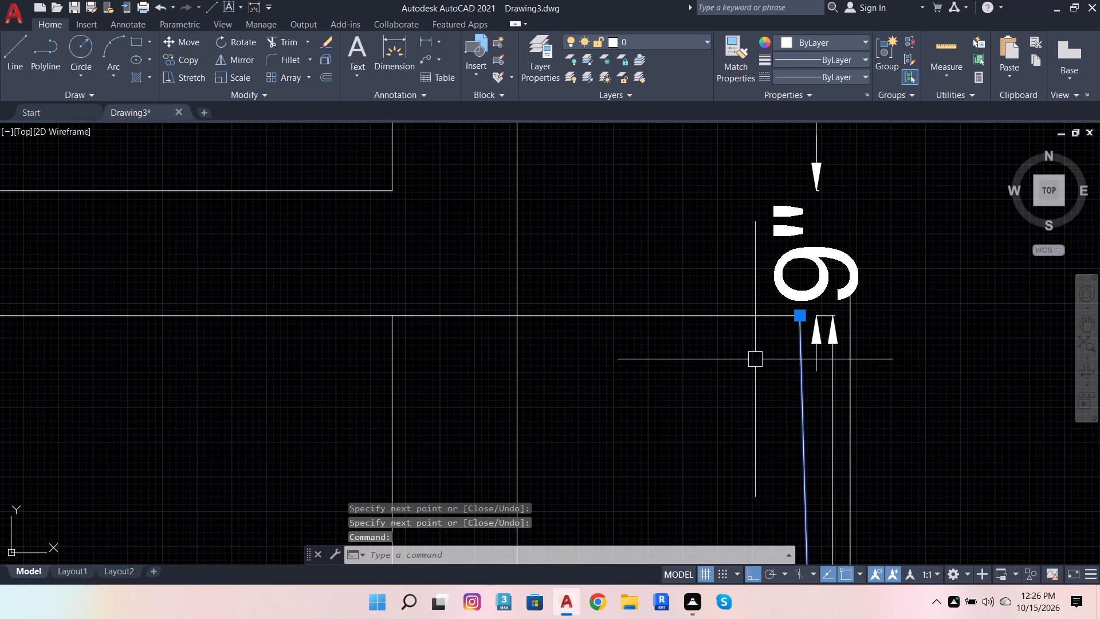
key(Delete)
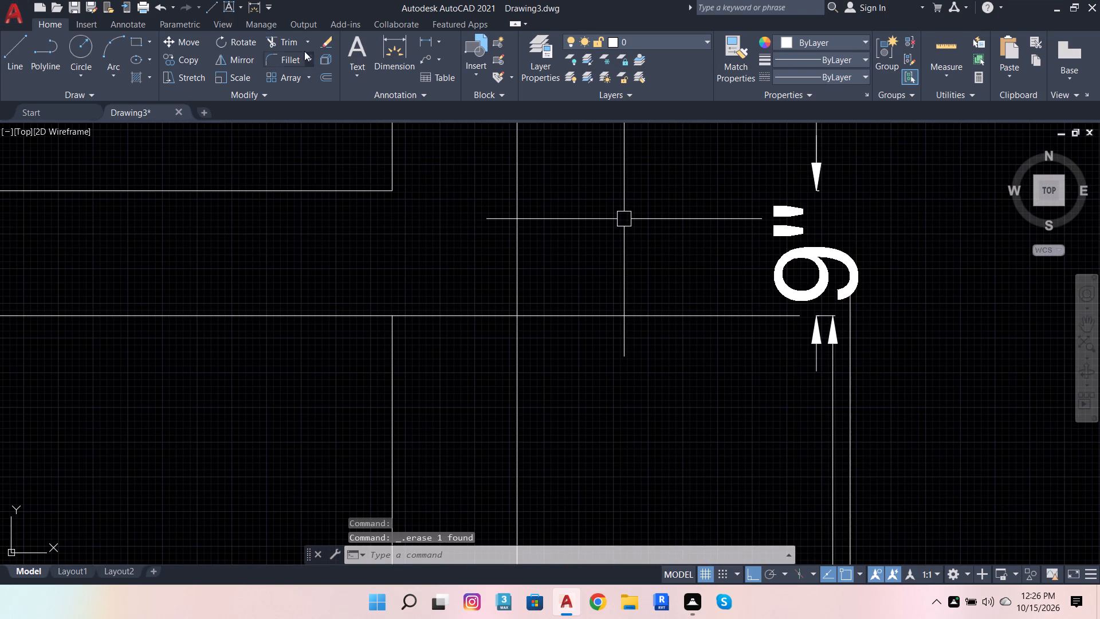
Extend the horizontal line to the new vertical line east of the car parking and trim the vertical's overshoot above it.
click(293, 40)
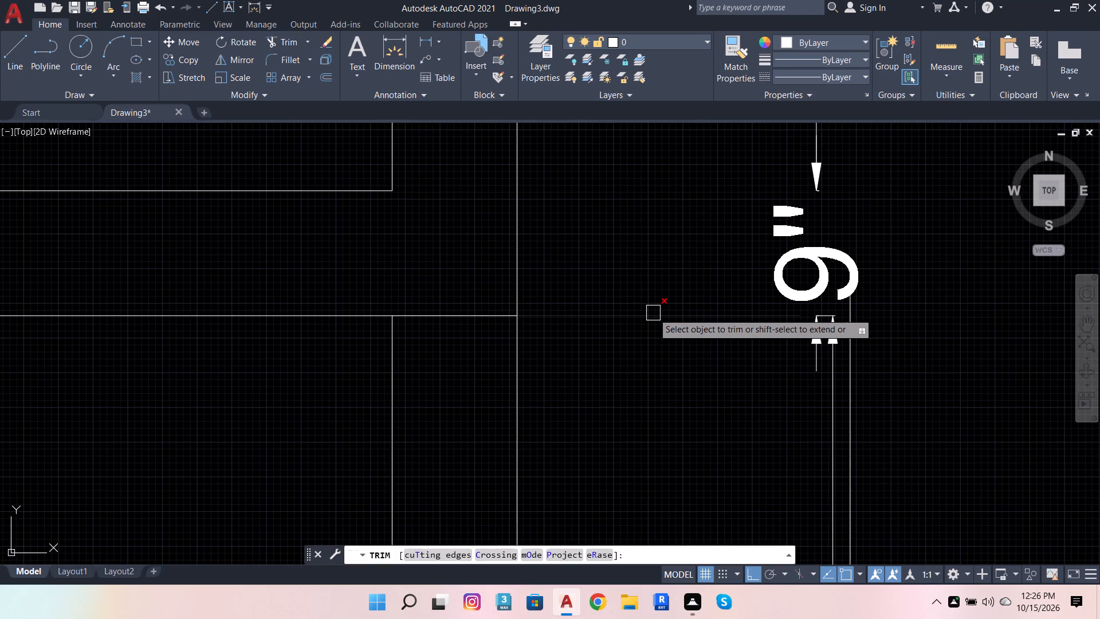
shift+click(658, 318)
scroll(891, 316, up, 3)
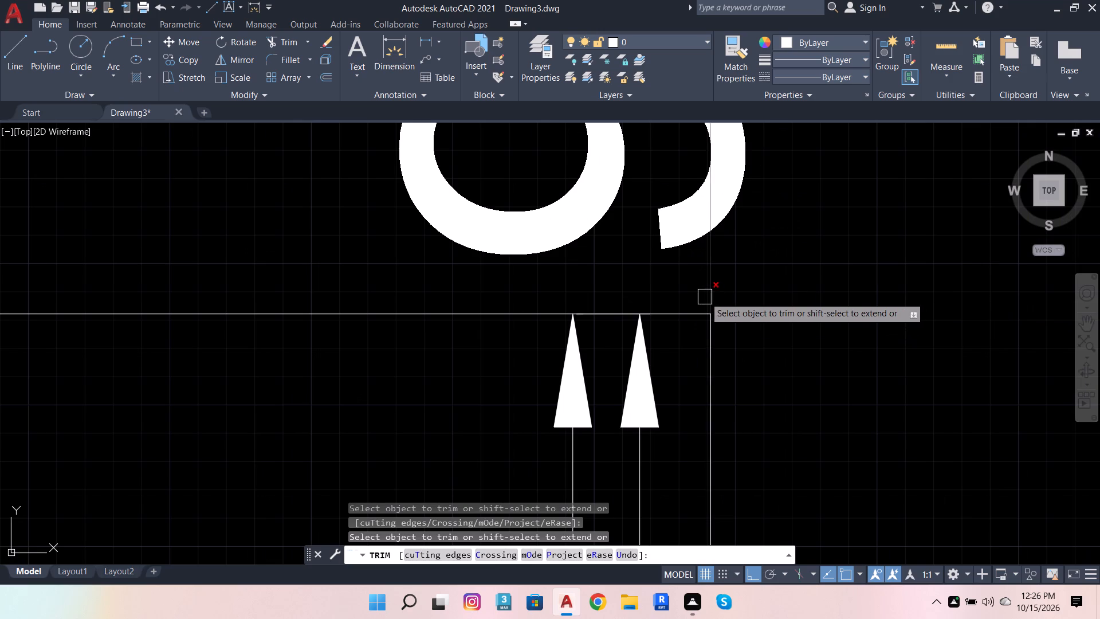
click(704, 295)
scroll(831, 299, down, 8)
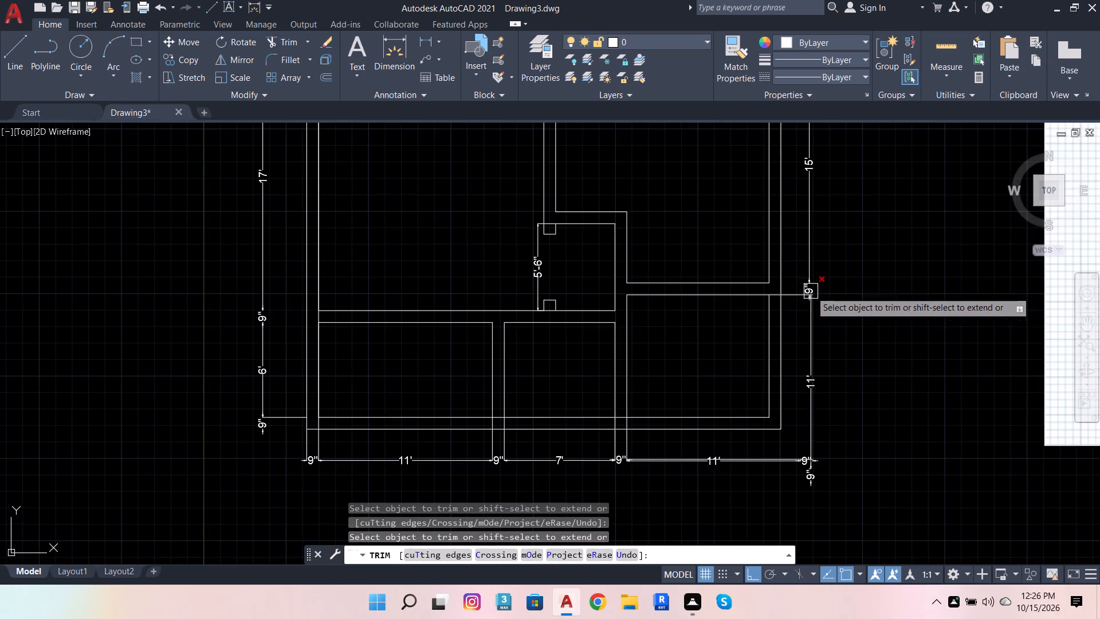
scroll(808, 459, up, 3)
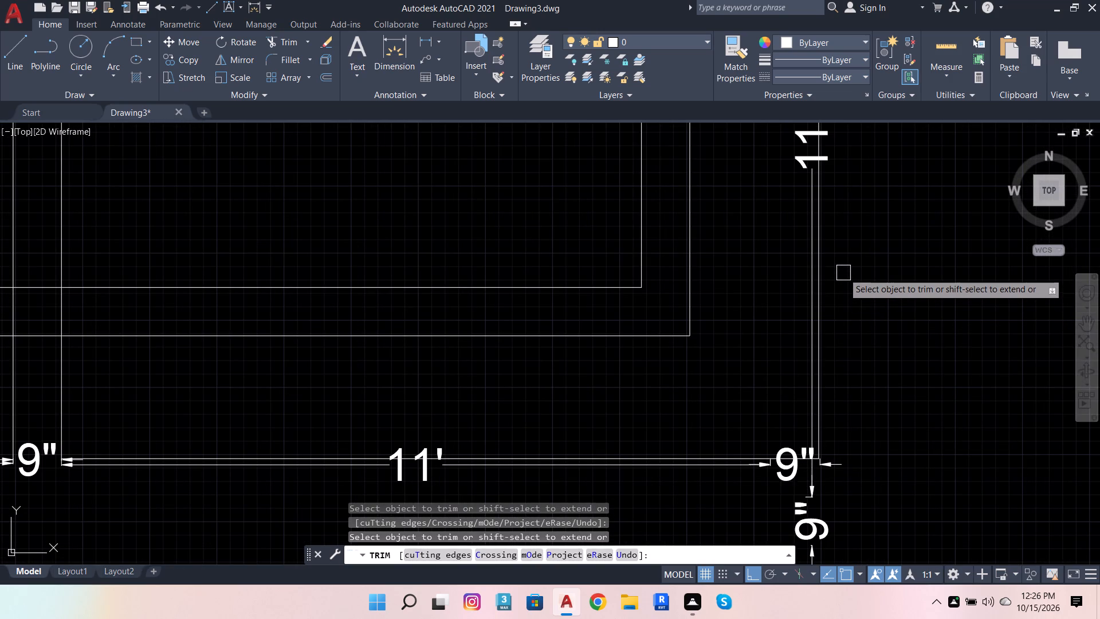
key(Escape)
key(Escape)
key(Escape)
key(Escape)
key(Escape)
key(Escape)
key(Escape)
key(Escape)
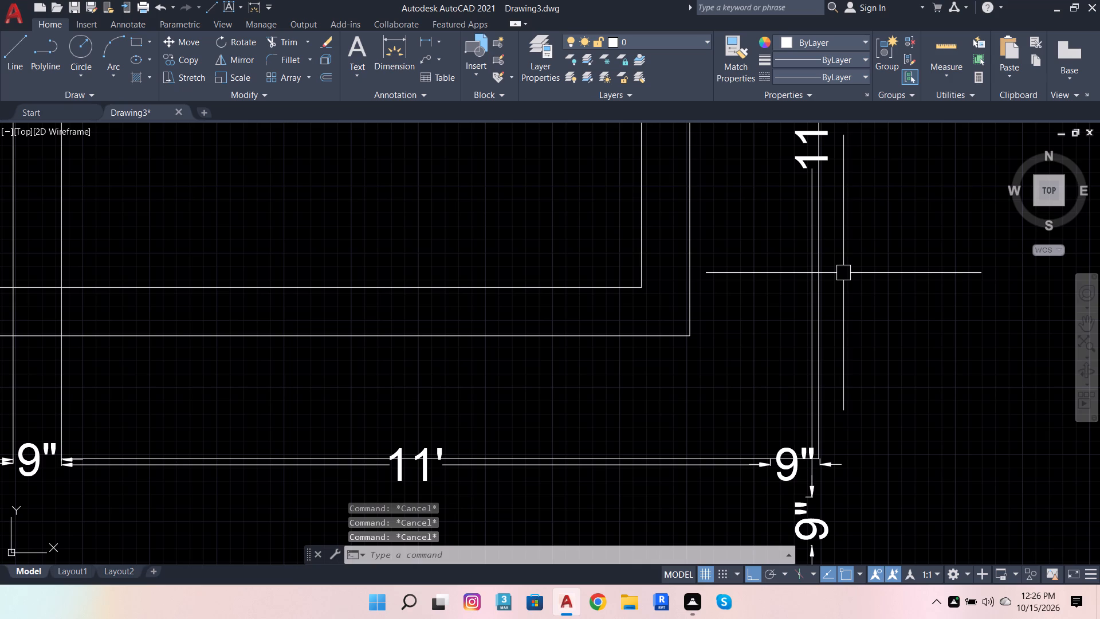
Compare the car parking's new outer boundary with the dashed outline in the south-facing building reference plan.
scroll(631, 309, down, 4)
scroll(650, 233, up, 3)
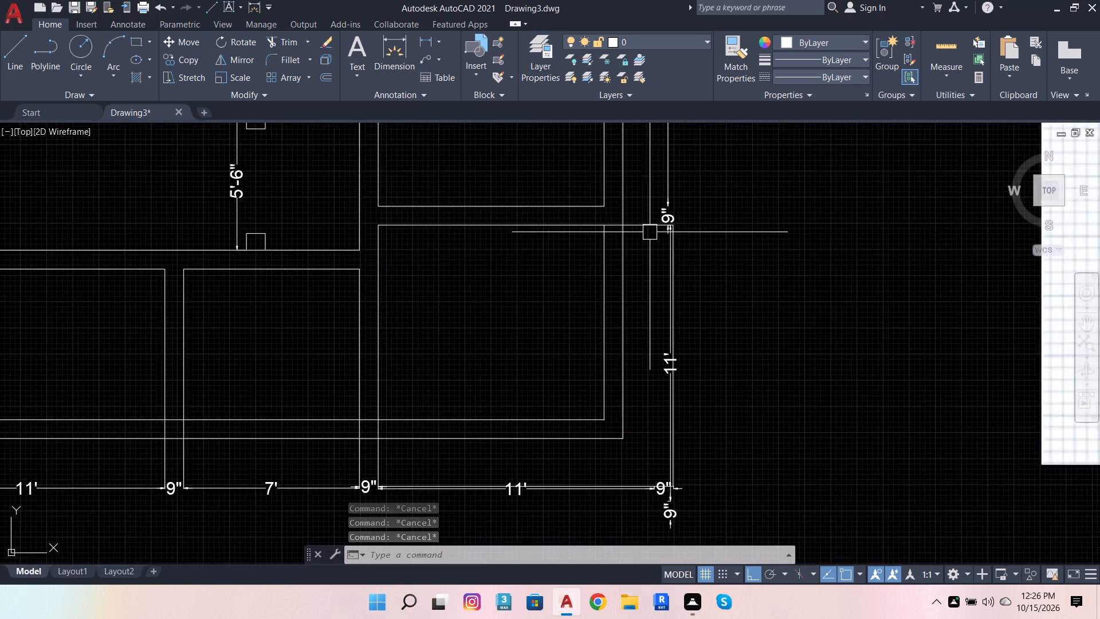
scroll(641, 241, down, 2)
scroll(518, 377, up, 3)
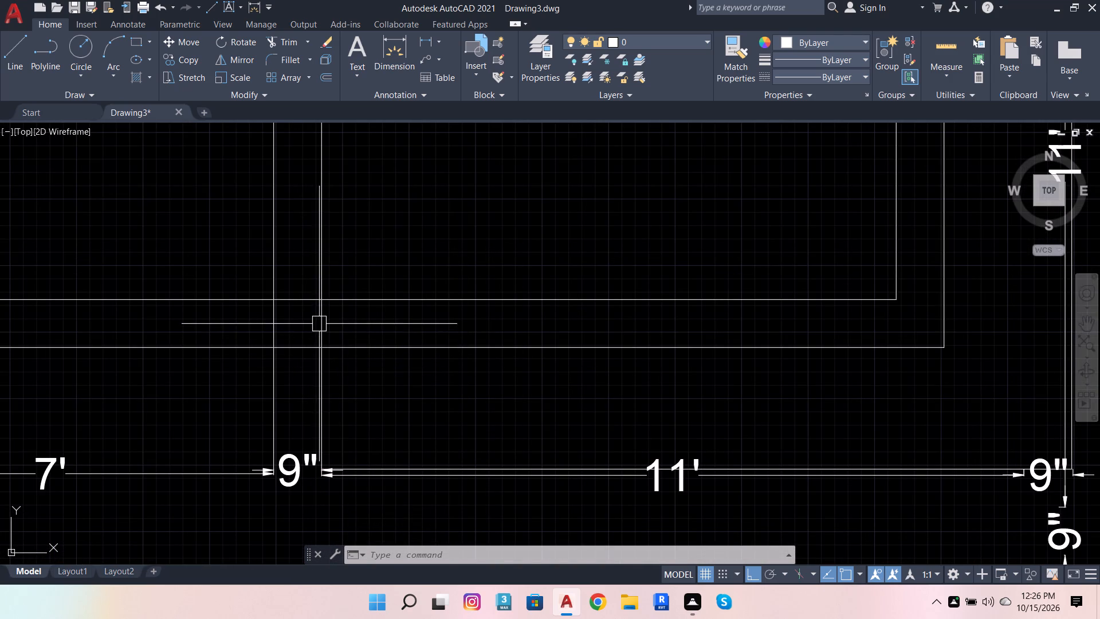
scroll(349, 356, down, 2)
scroll(489, 378, down, 1)
scroll(529, 343, down, 1)
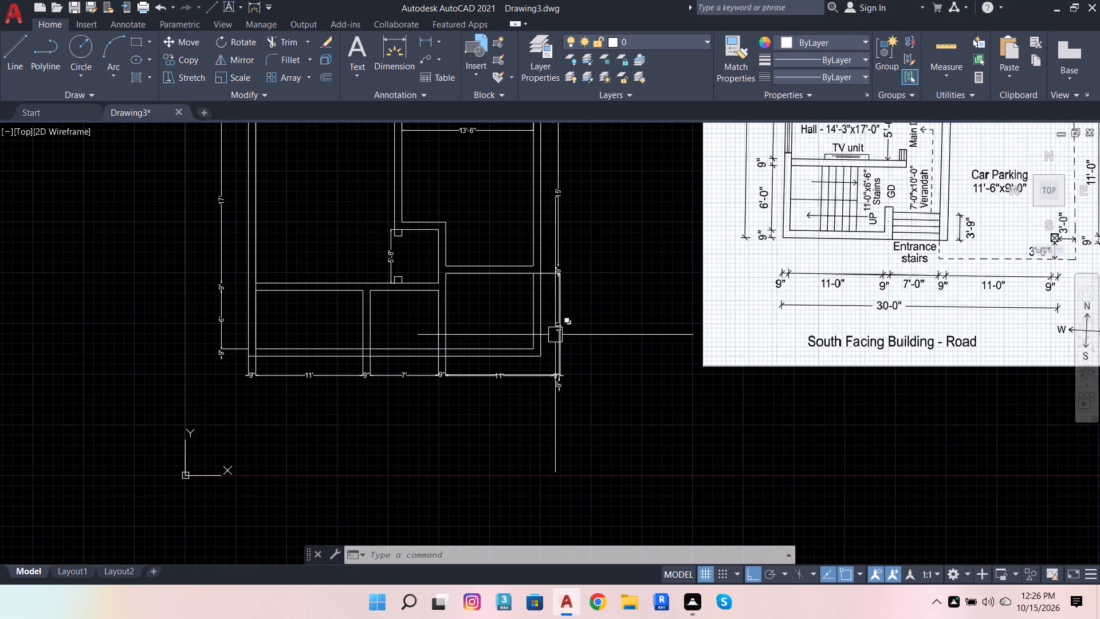
scroll(547, 320, up, 2)
scroll(471, 352, down, 2)
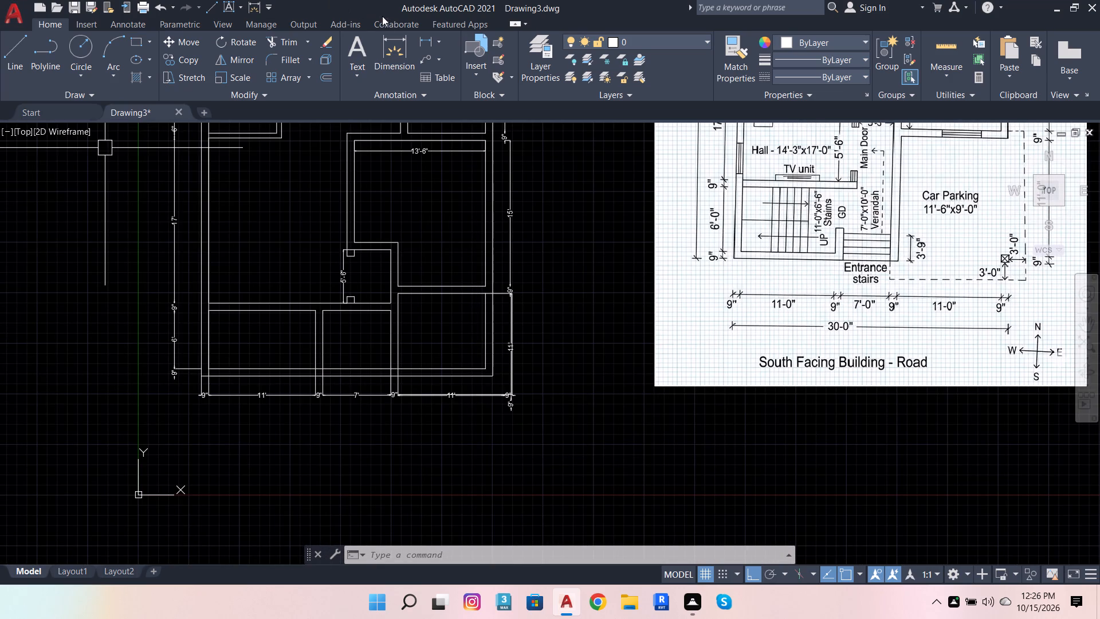
Draw a vertical line from the verandah wall's southeast outer corner down to the west end of the 11' helper line.
scroll(352, 338, up, 4)
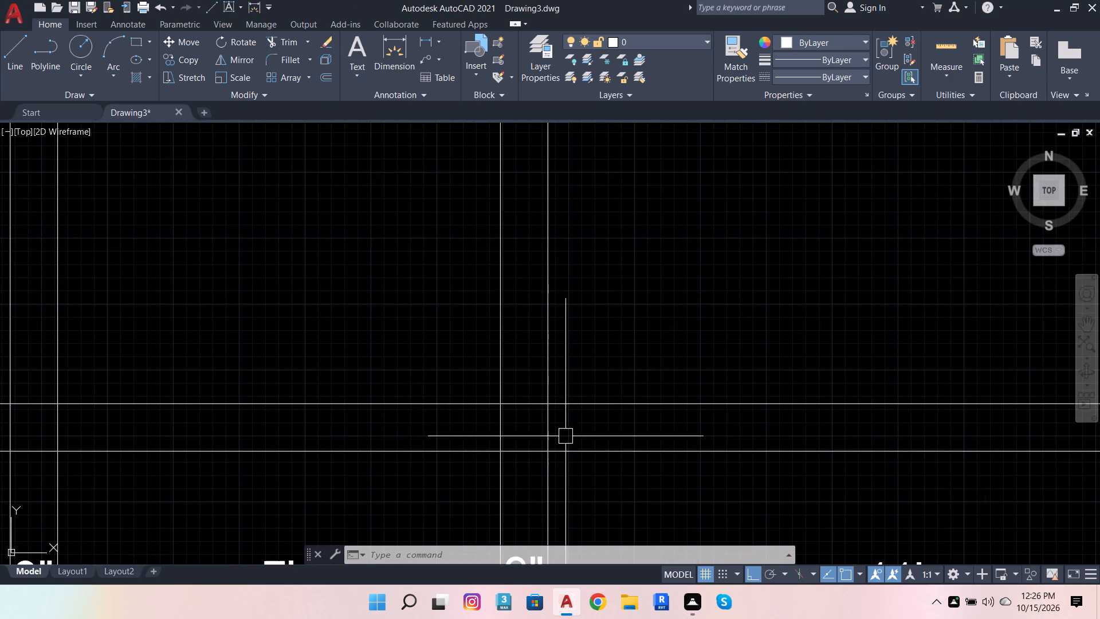
click(14, 48)
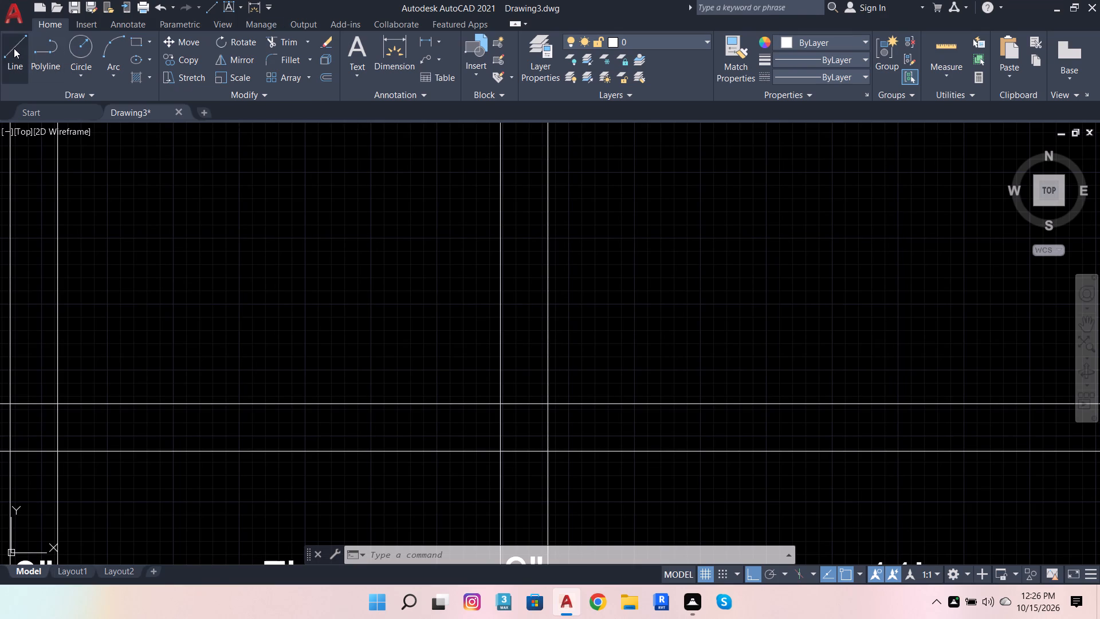
click(545, 453)
scroll(590, 312, down, 6)
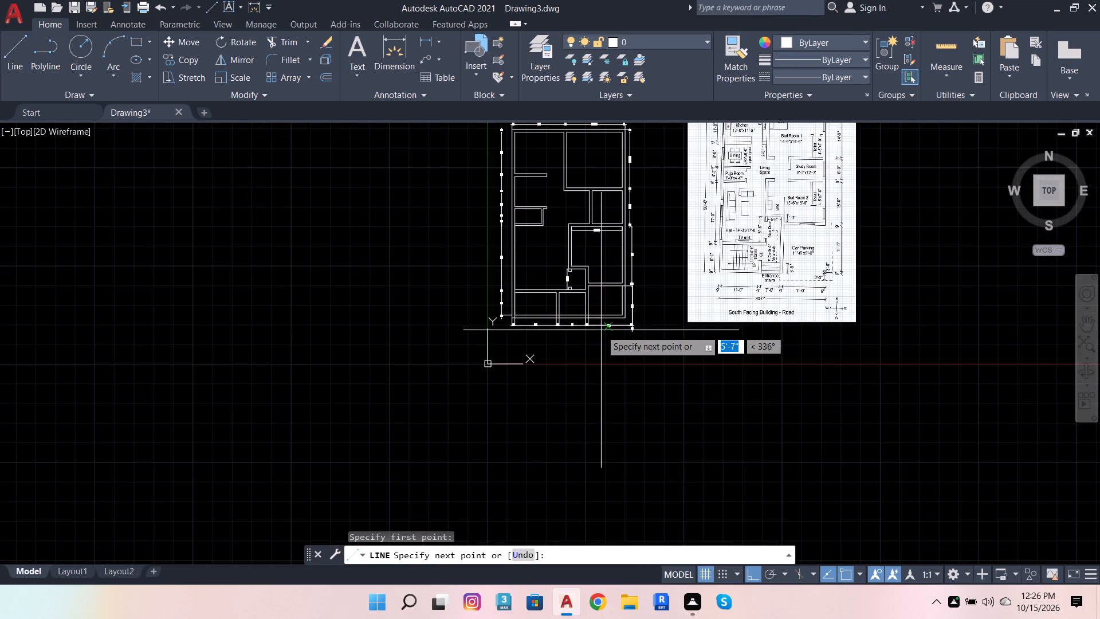
scroll(601, 330, up, 4)
scroll(543, 288, up, 4)
scroll(384, 293, up, 4)
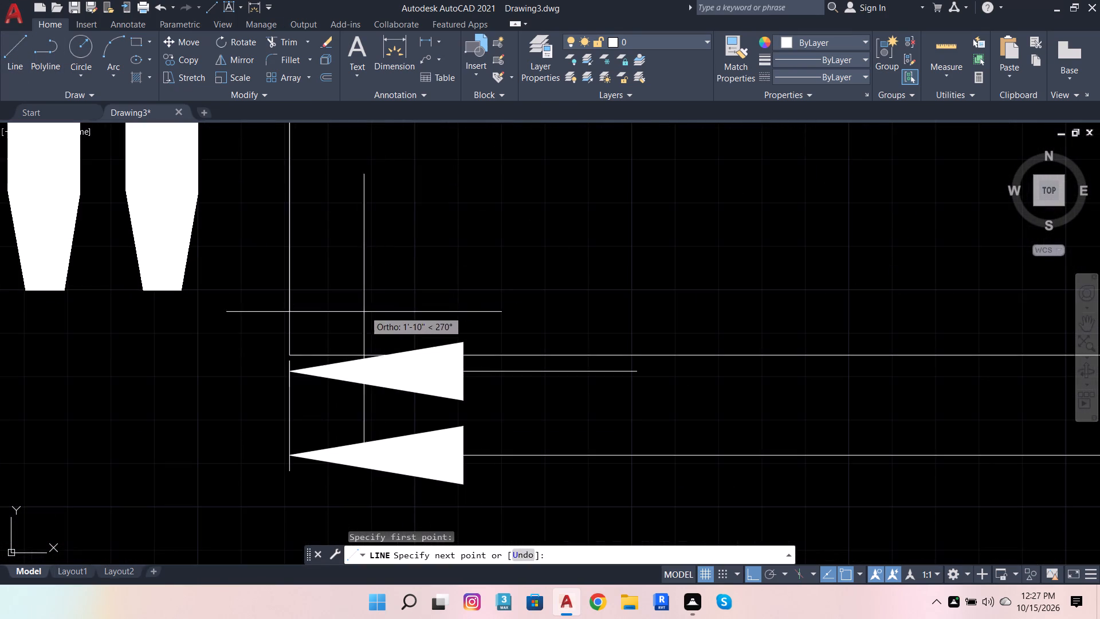
click(290, 354)
scroll(376, 320, down, 5)
key(Escape)
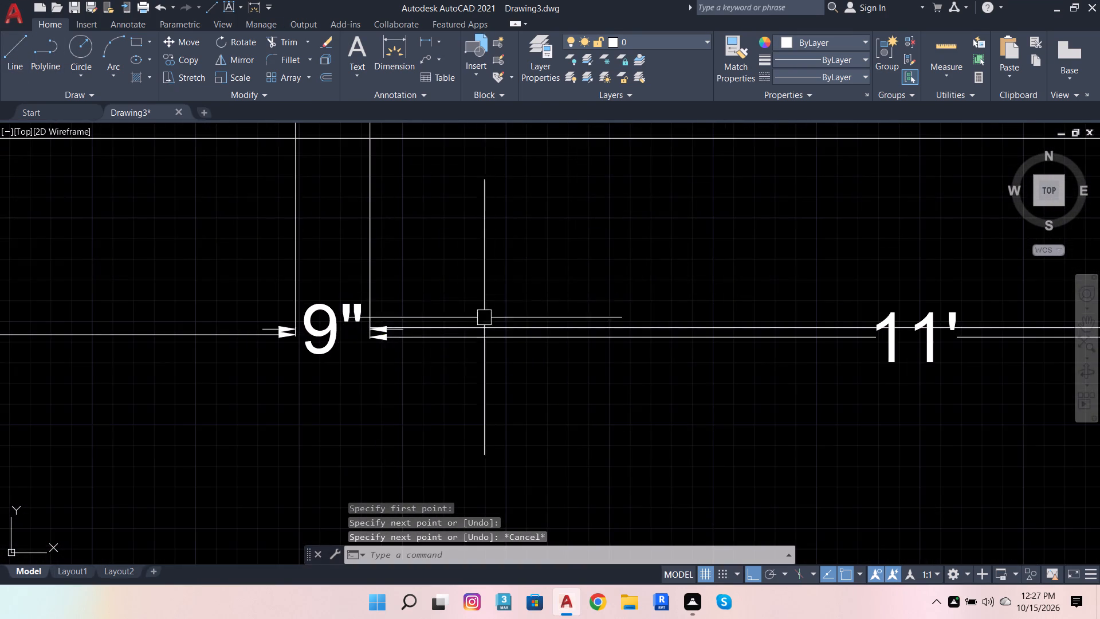
Load the ACAD_ISO02W100 (ISO dash) linetype from acad.lin into the drawing.
scroll(477, 330, down, 3)
click(808, 73)
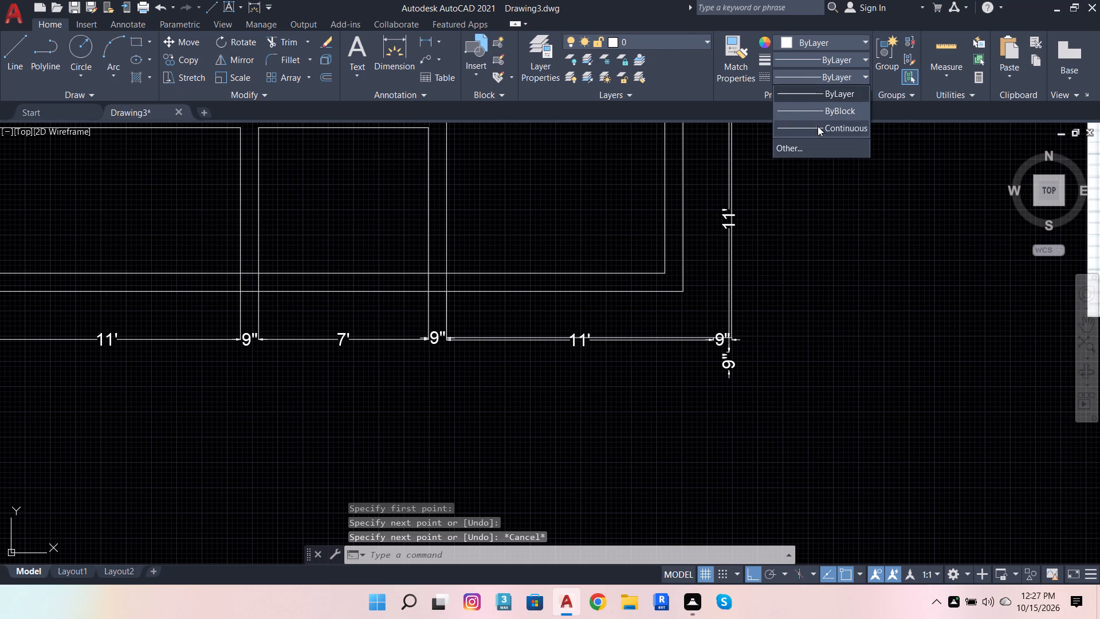
click(802, 146)
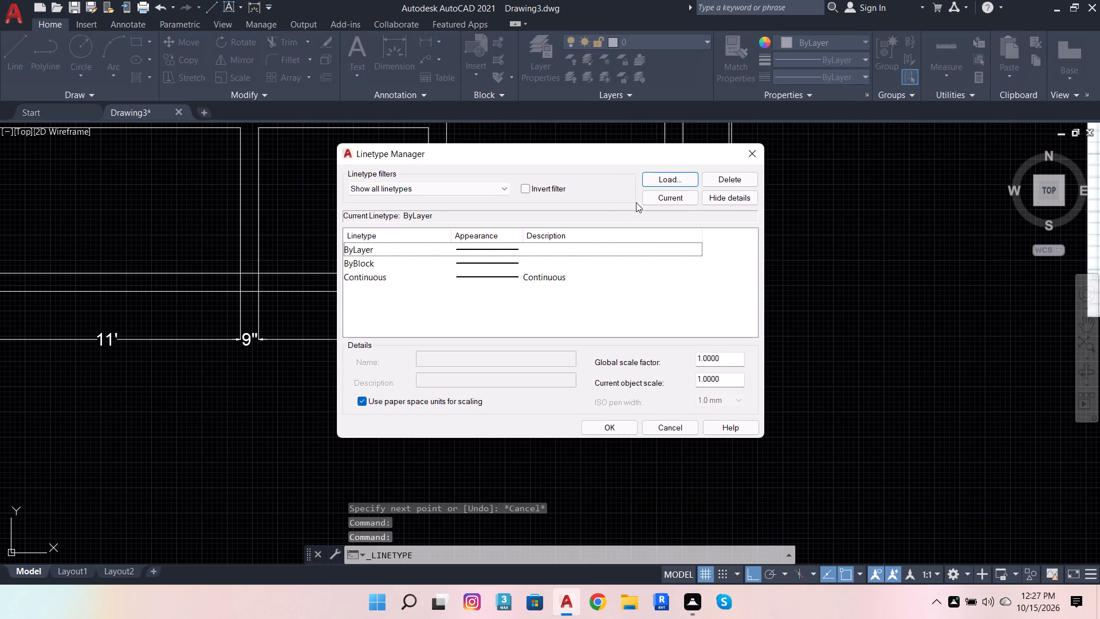
click(663, 181)
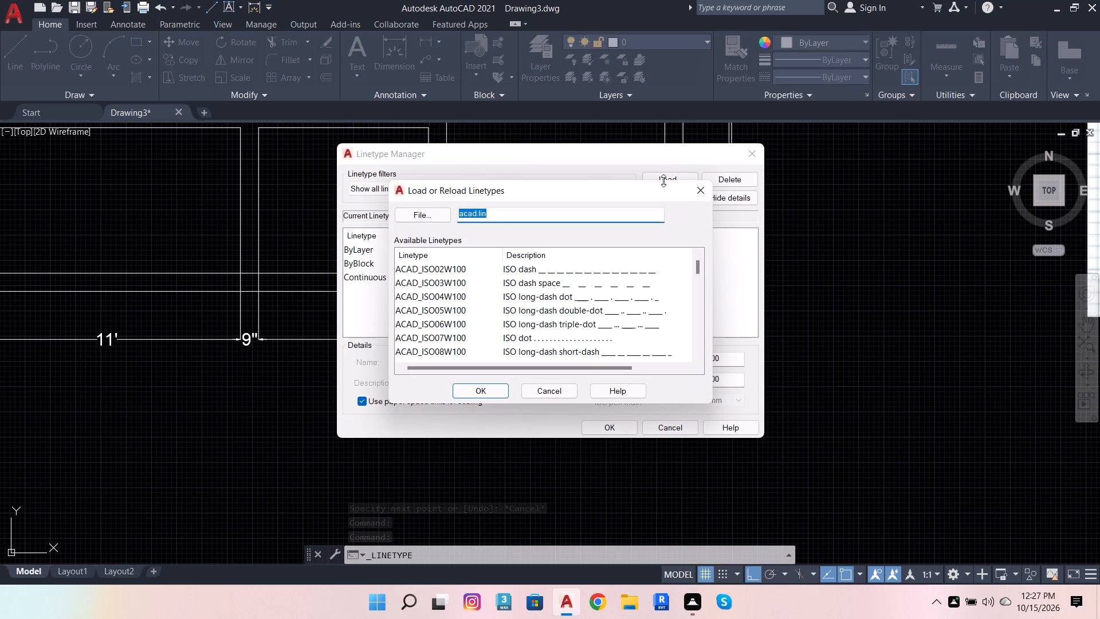
click(641, 273)
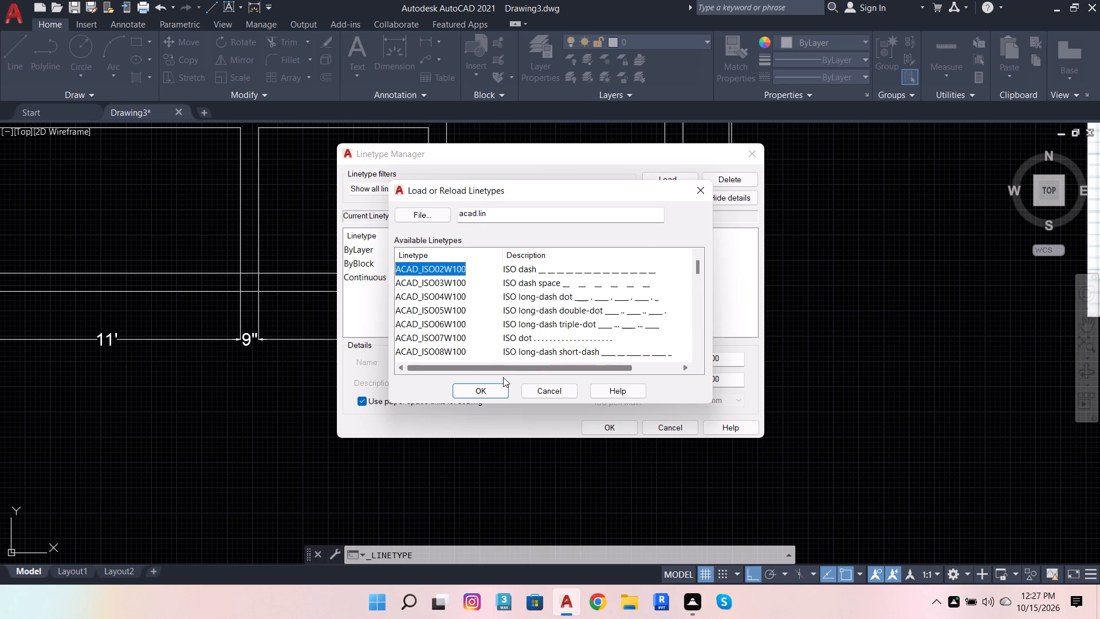
click(484, 388)
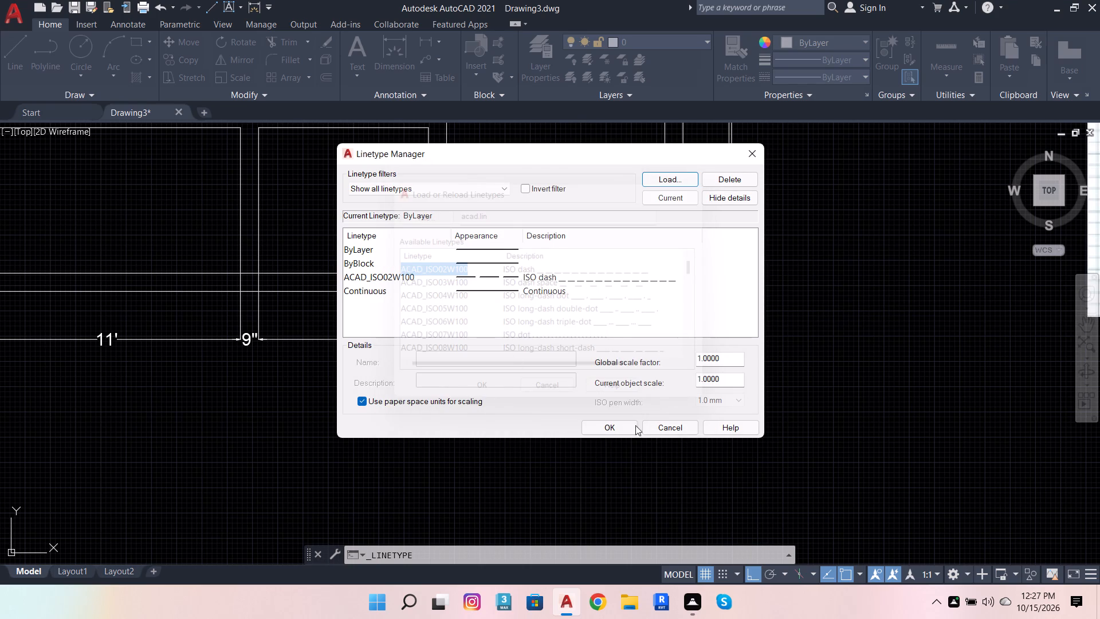
click(621, 425)
Assign the ACAD_ISO02W100 linetype to the car parking boundary: short west vertical, 11' bottom line, 9" end segment and east vertical.
scroll(630, 308, up, 2)
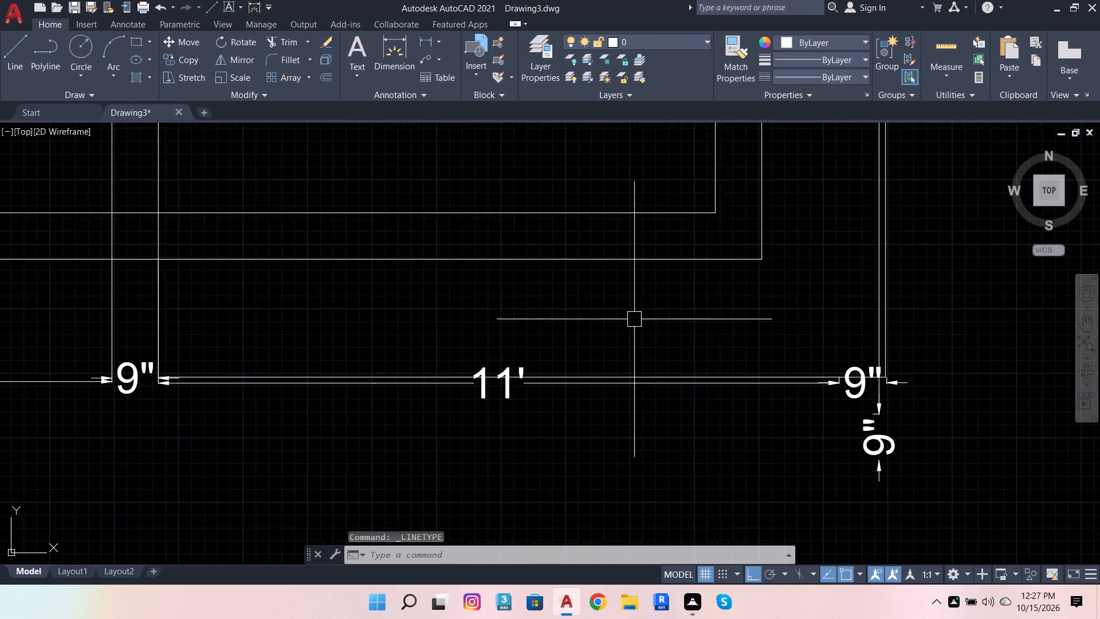
scroll(635, 320, up, 1)
scroll(485, 397, up, 2)
click(465, 422)
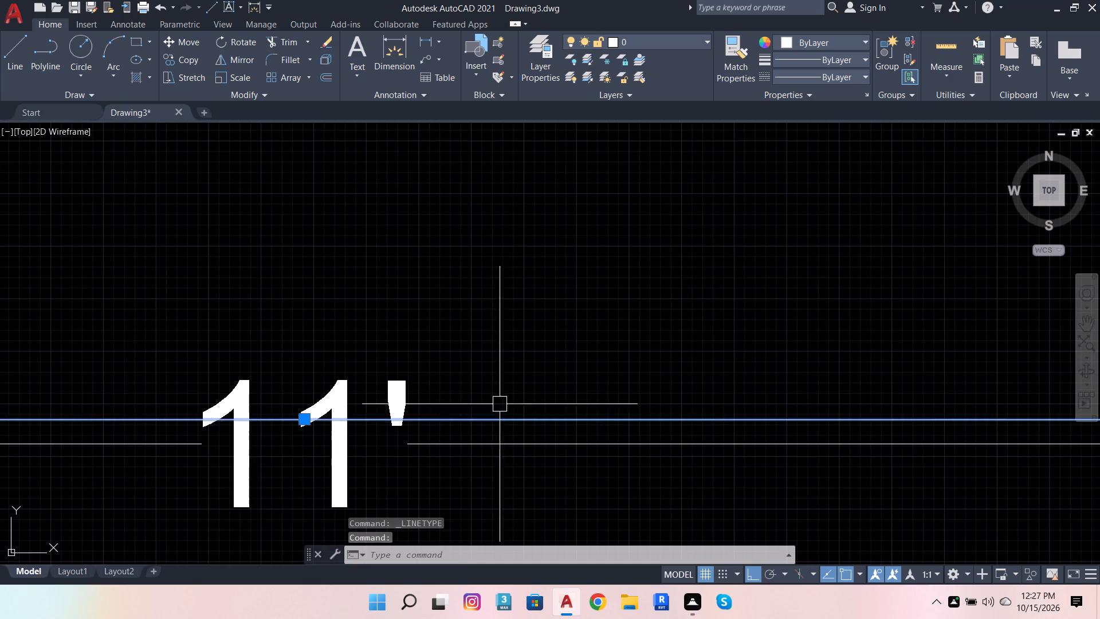
scroll(532, 399, down, 3)
scroll(154, 348, up, 1)
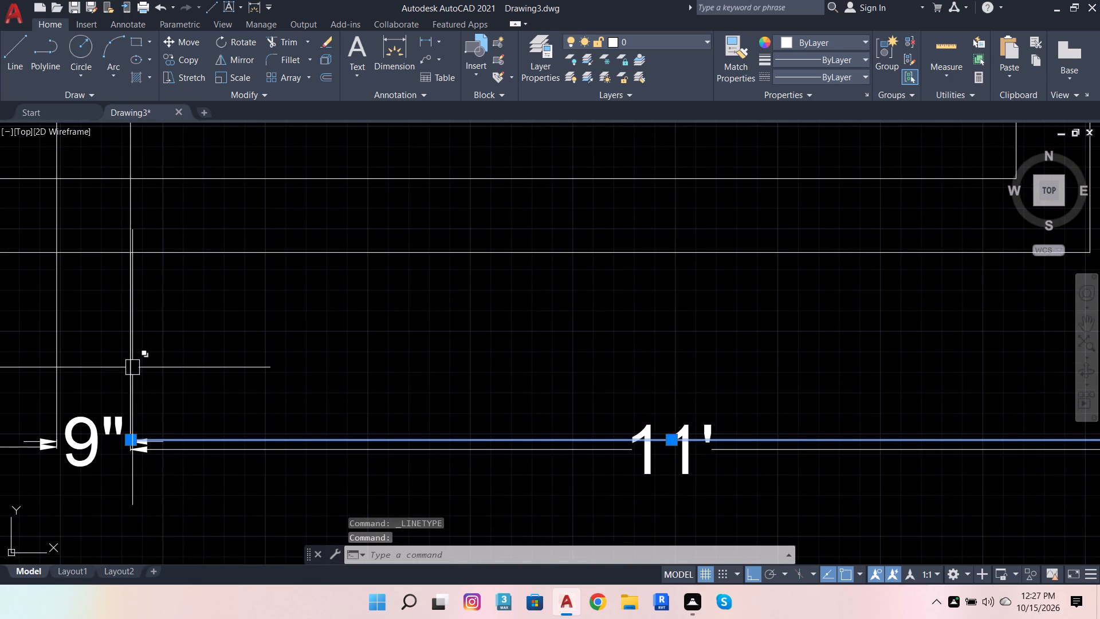
click(132, 367)
scroll(281, 351, down, 3)
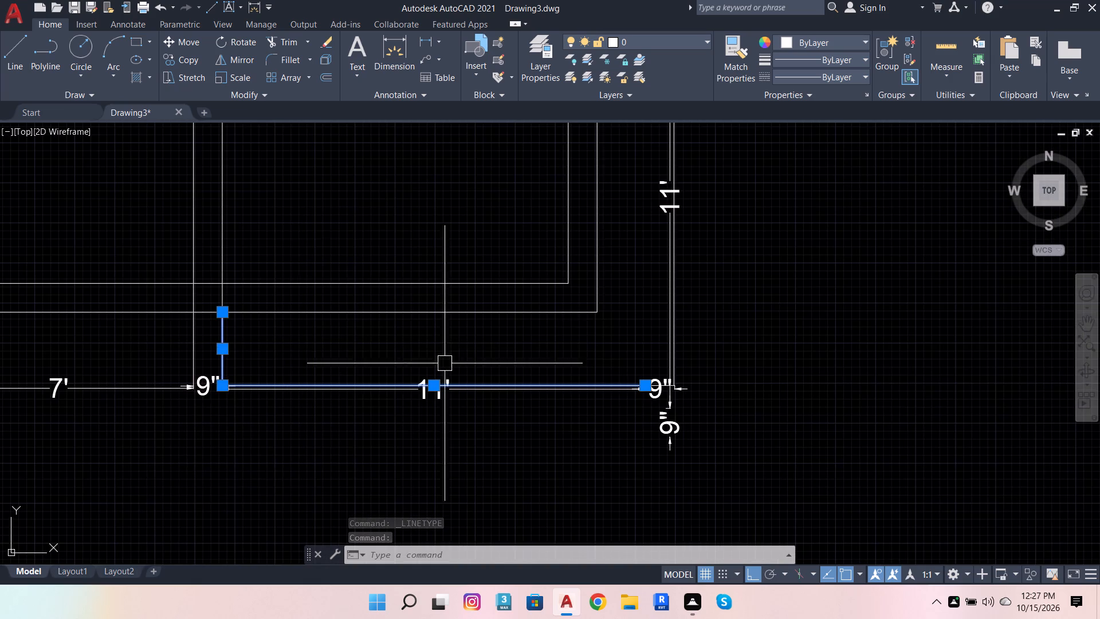
scroll(684, 362, up, 3)
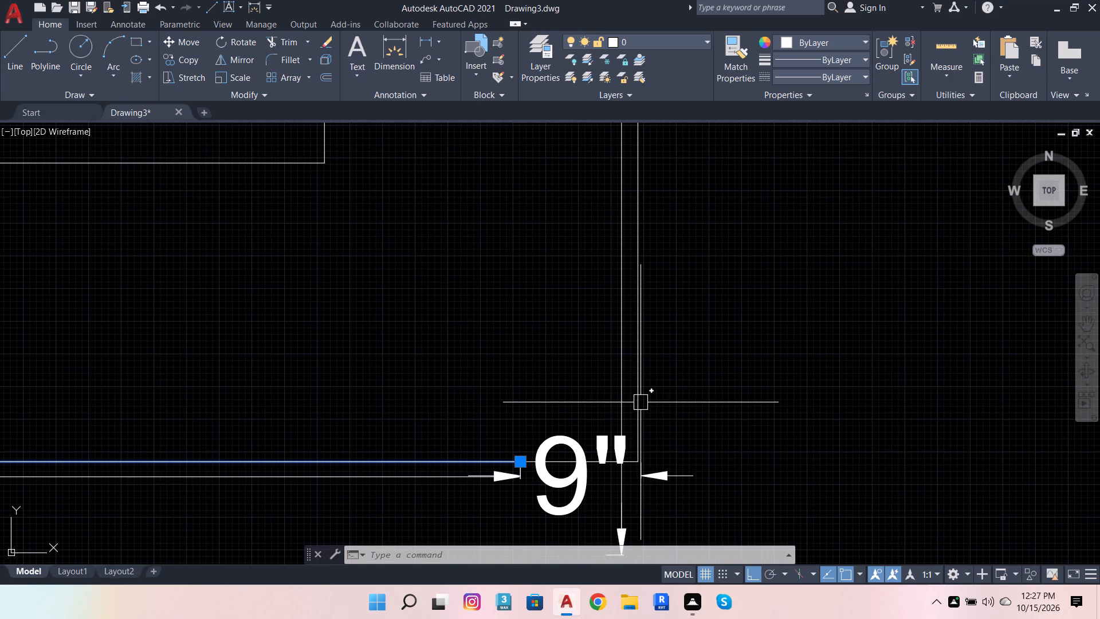
click(641, 402)
scroll(684, 385, down, 2)
scroll(644, 410, up, 2)
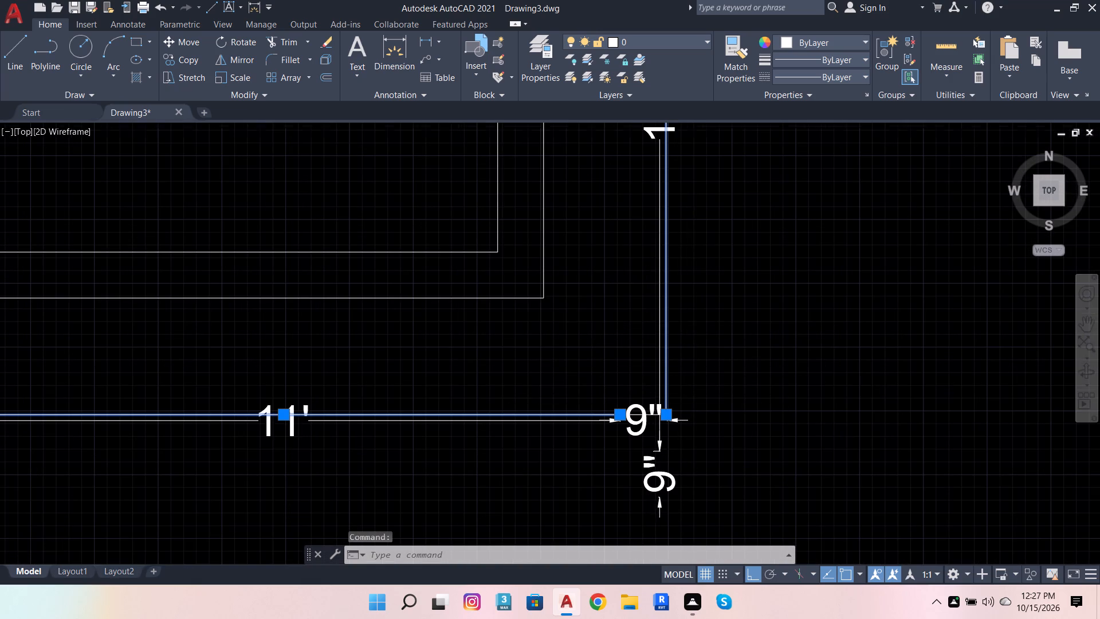
scroll(644, 410, up, 2)
scroll(517, 438, up, 3)
click(464, 429)
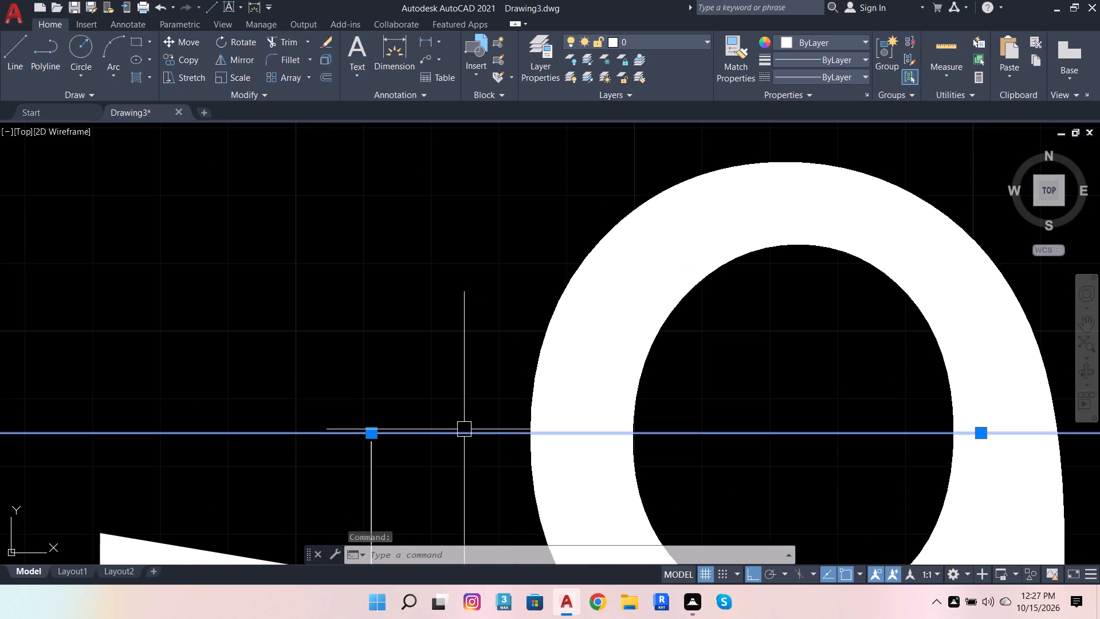
scroll(505, 361, down, 4)
click(812, 72)
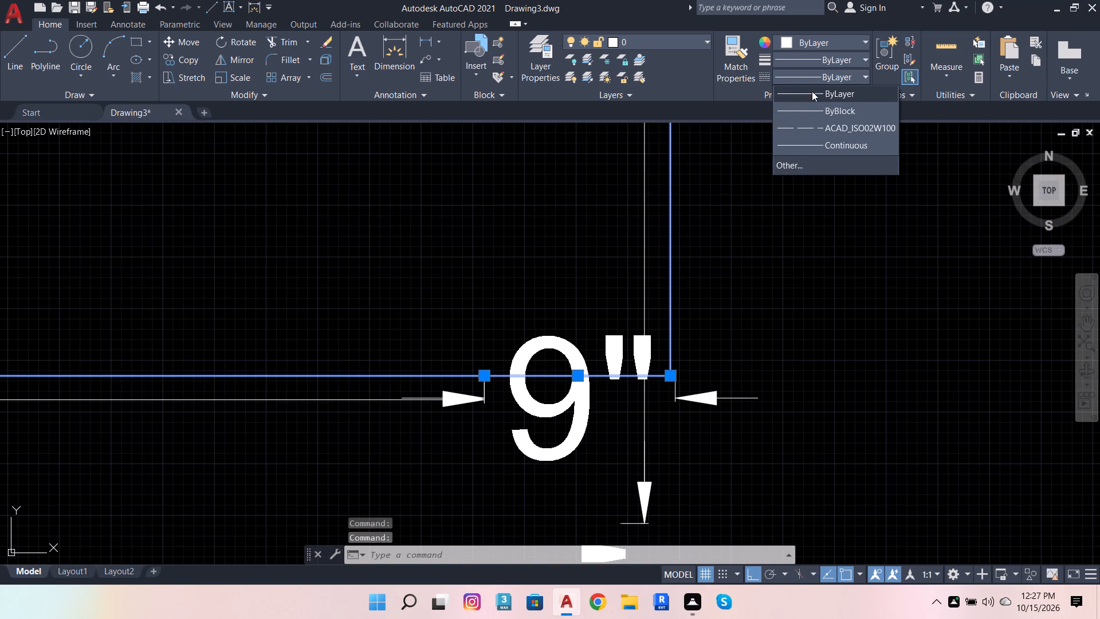
click(823, 128)
scroll(490, 348, up, 2)
scroll(634, 315, down, 3)
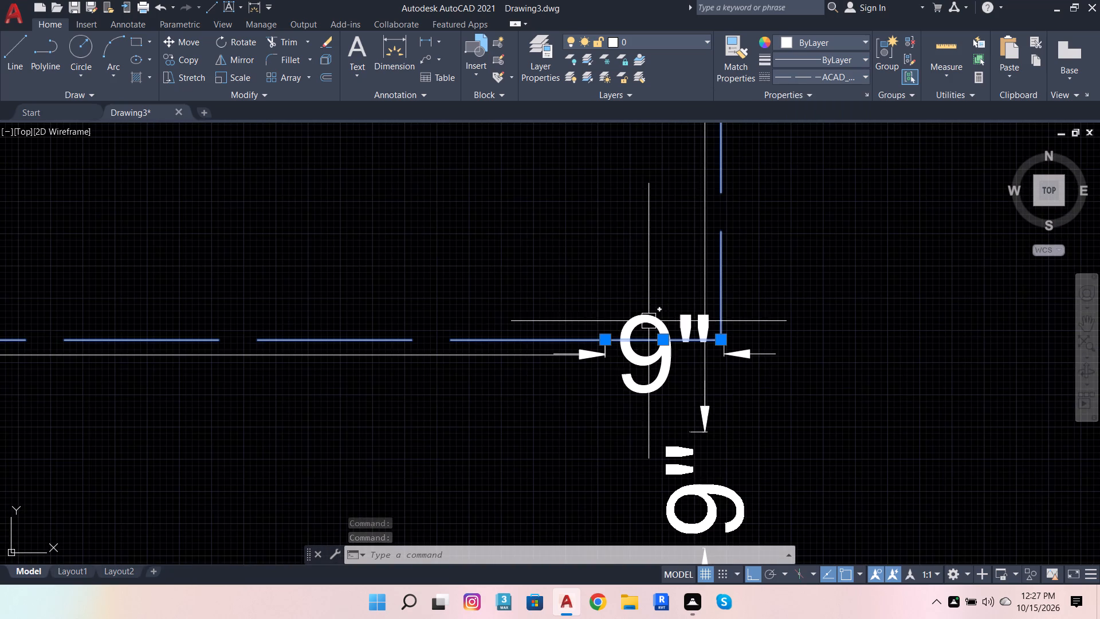
key(Escape)
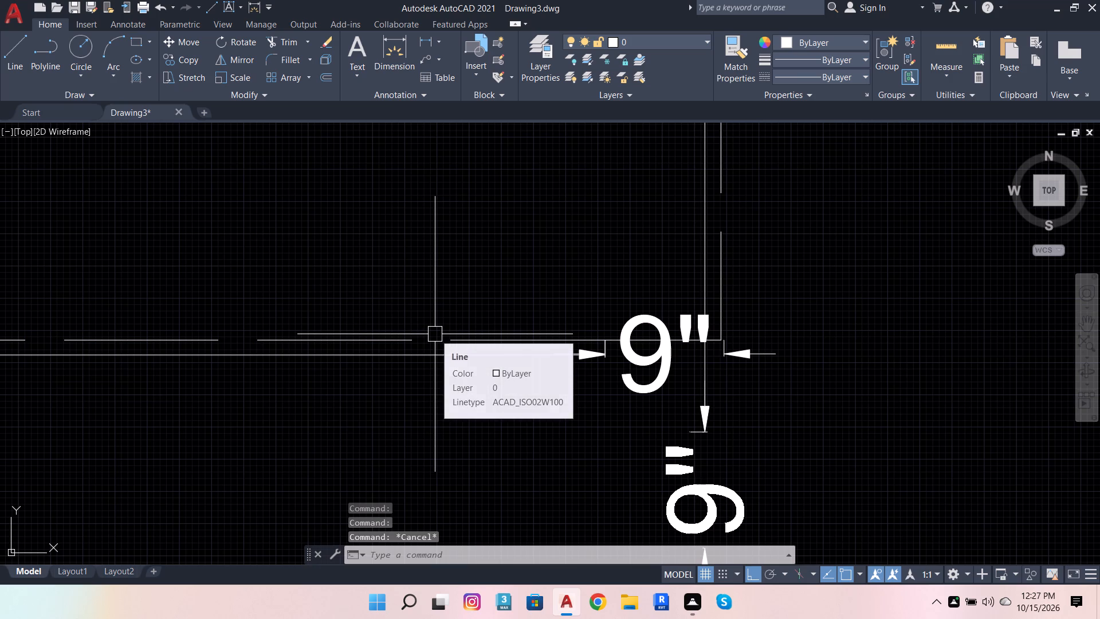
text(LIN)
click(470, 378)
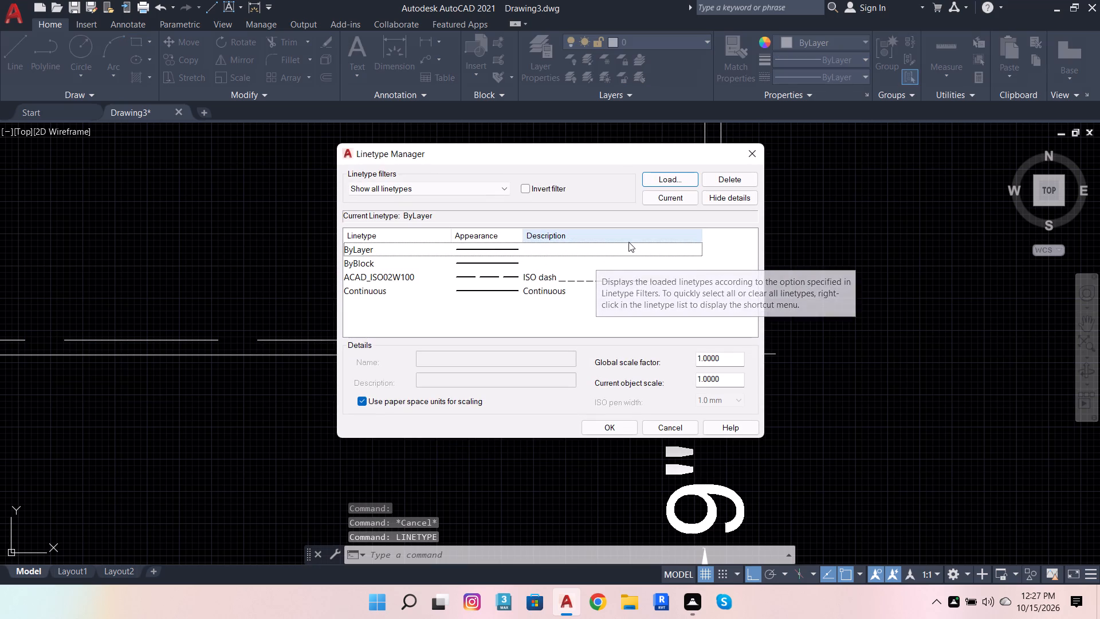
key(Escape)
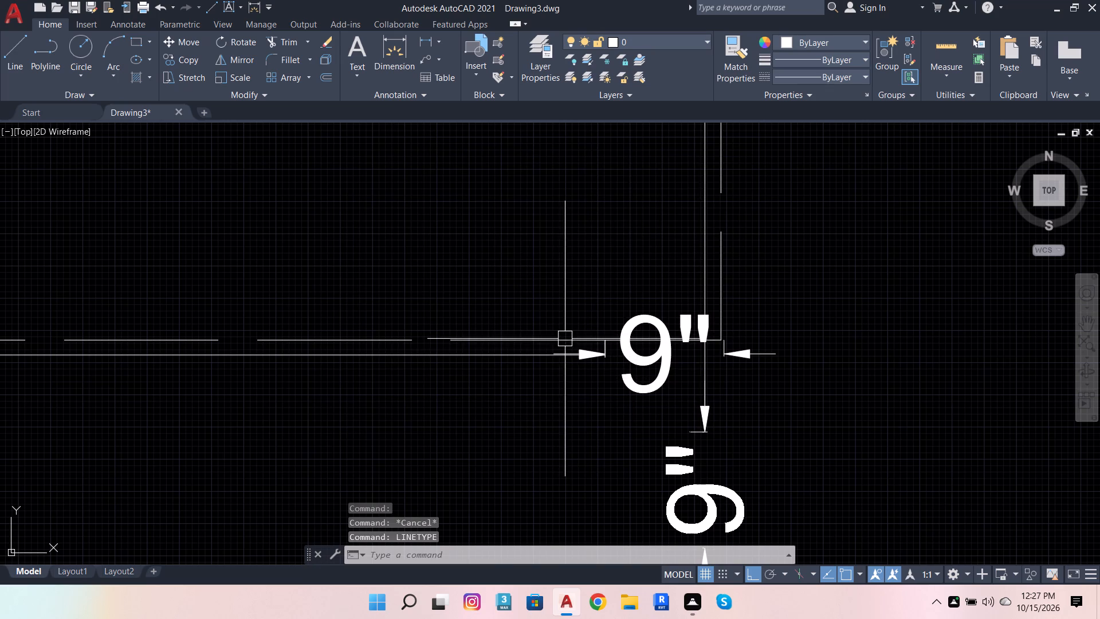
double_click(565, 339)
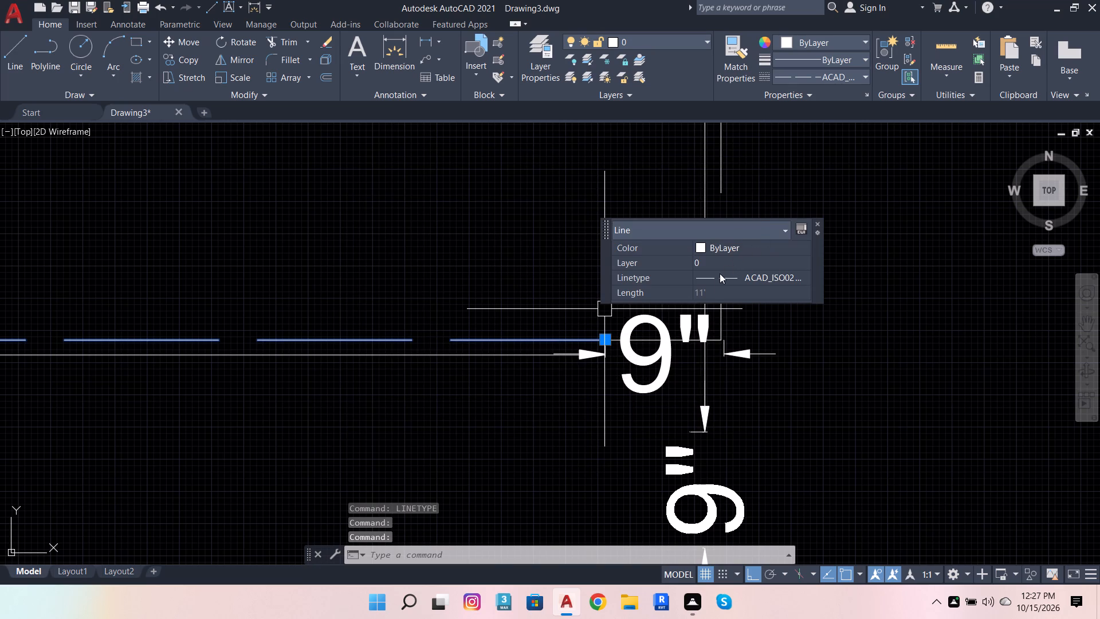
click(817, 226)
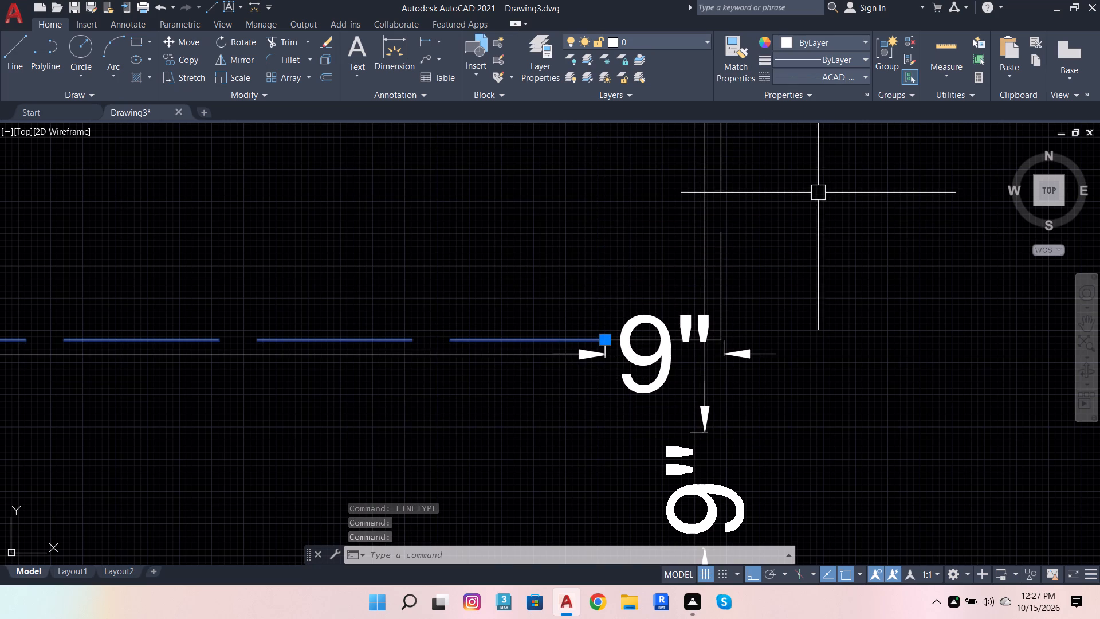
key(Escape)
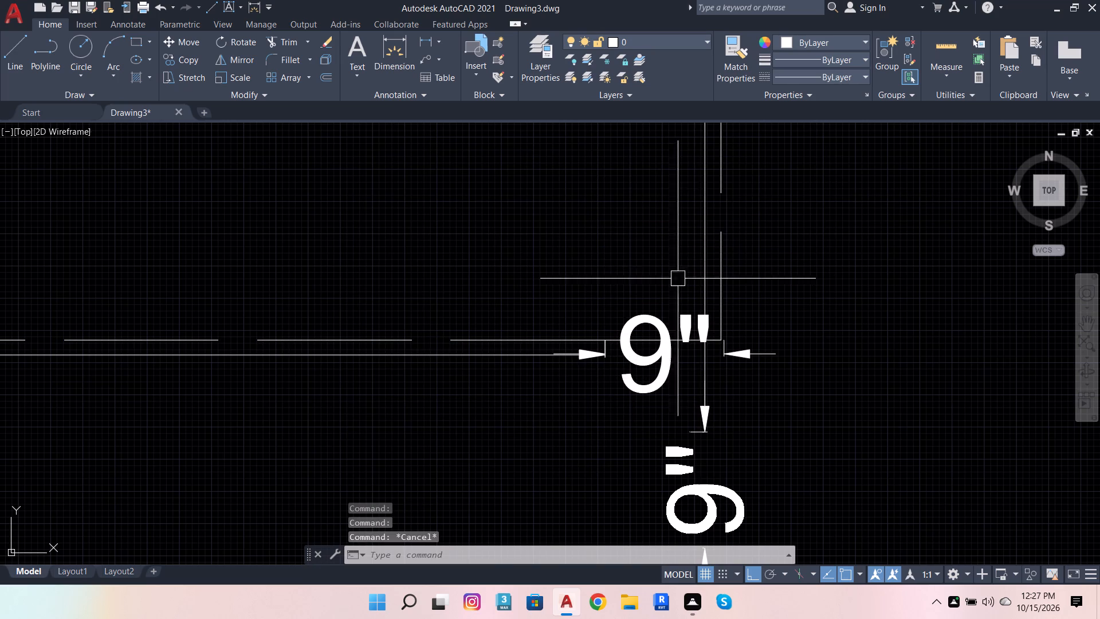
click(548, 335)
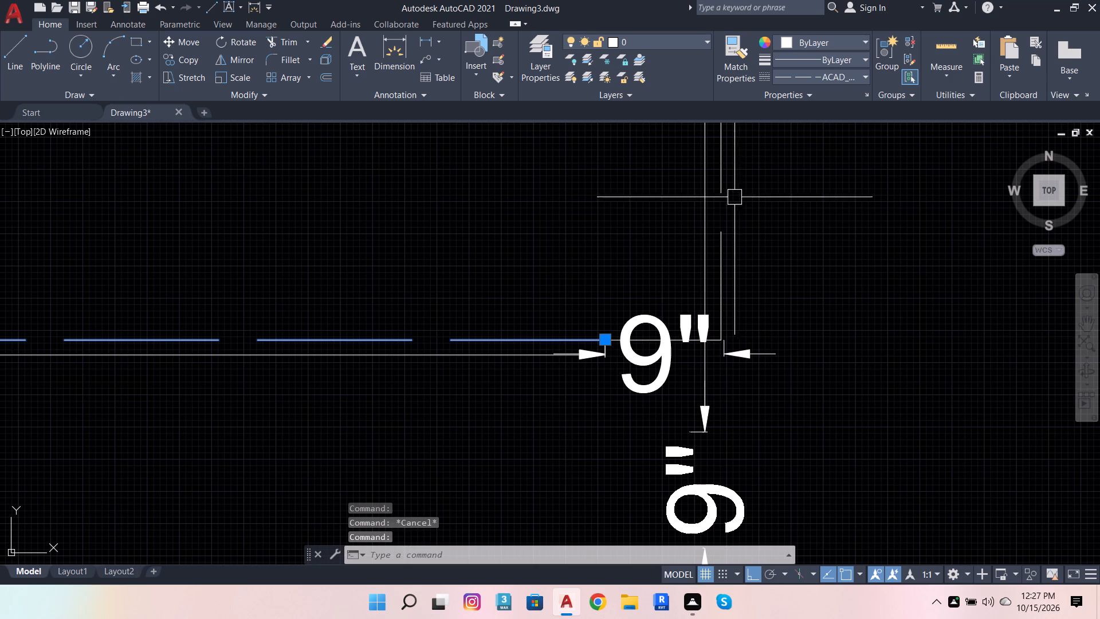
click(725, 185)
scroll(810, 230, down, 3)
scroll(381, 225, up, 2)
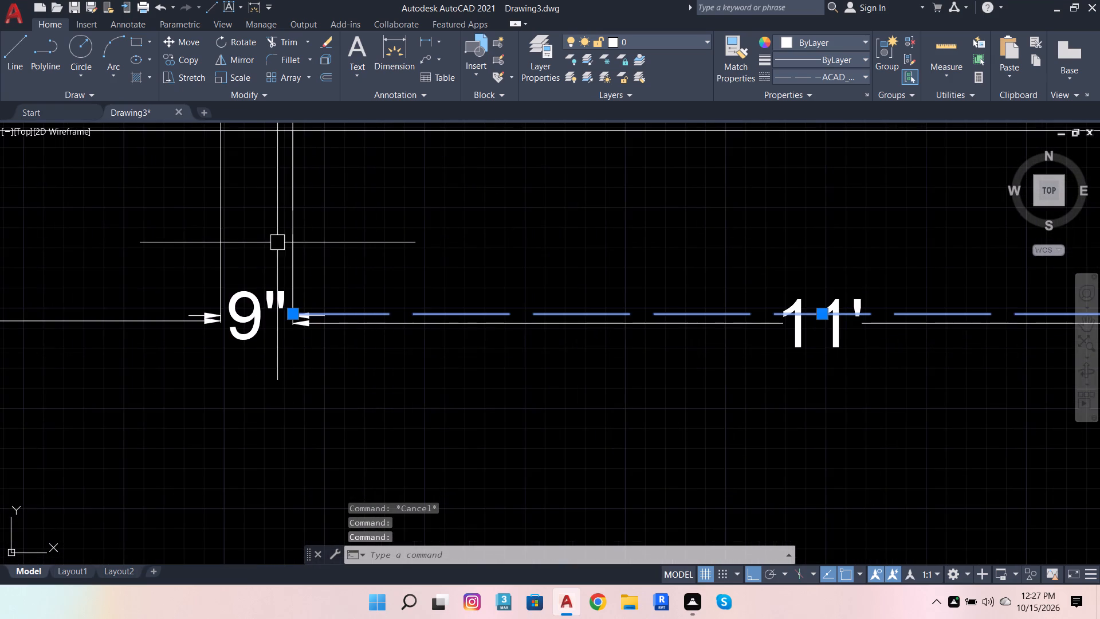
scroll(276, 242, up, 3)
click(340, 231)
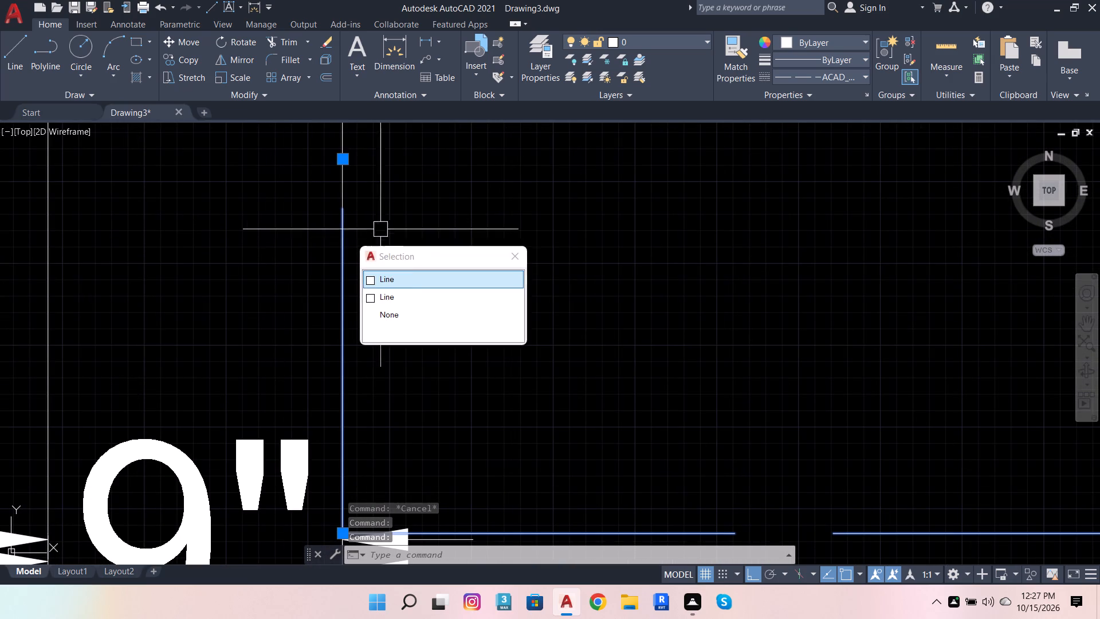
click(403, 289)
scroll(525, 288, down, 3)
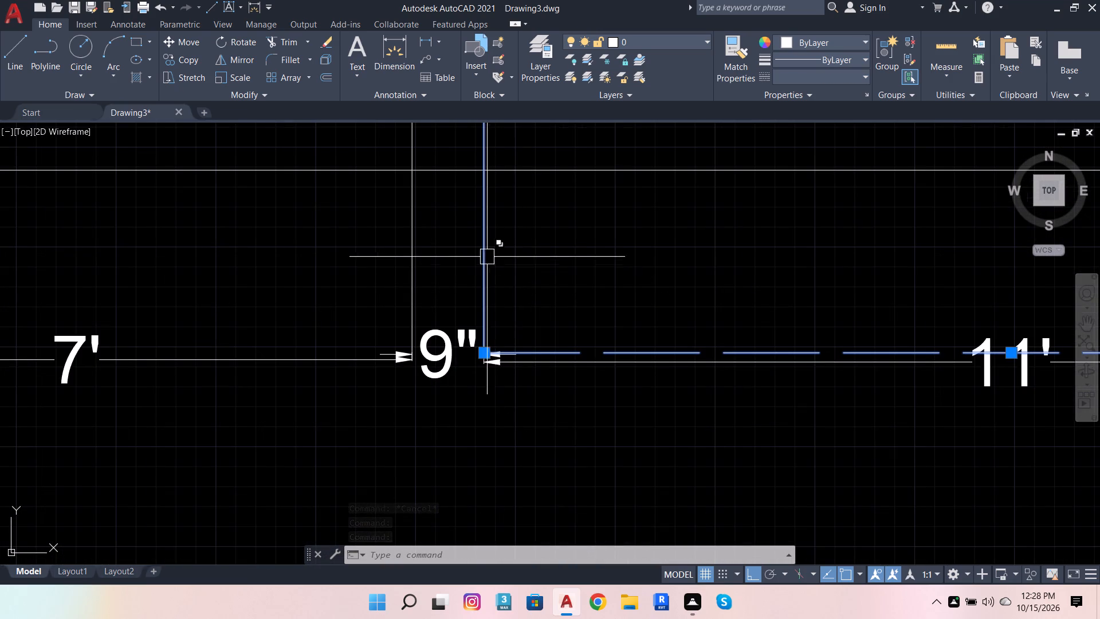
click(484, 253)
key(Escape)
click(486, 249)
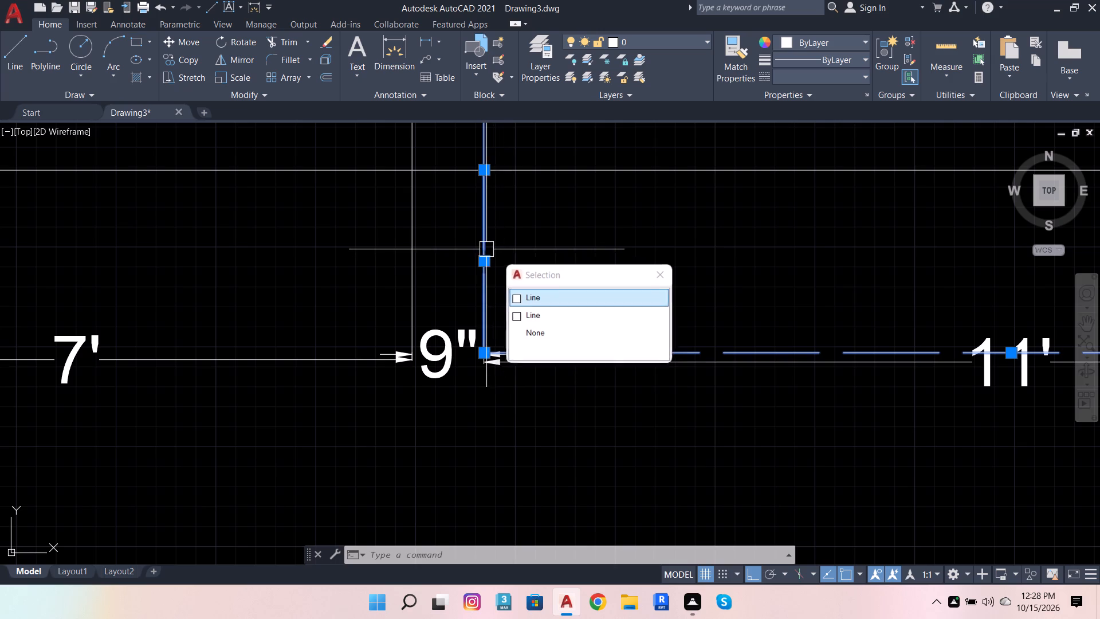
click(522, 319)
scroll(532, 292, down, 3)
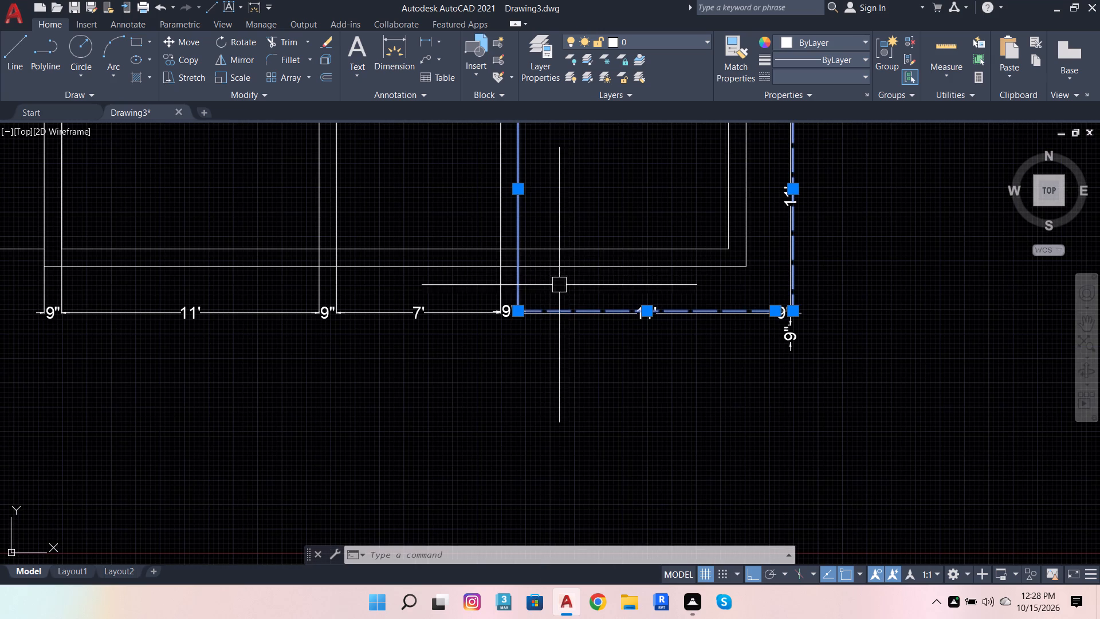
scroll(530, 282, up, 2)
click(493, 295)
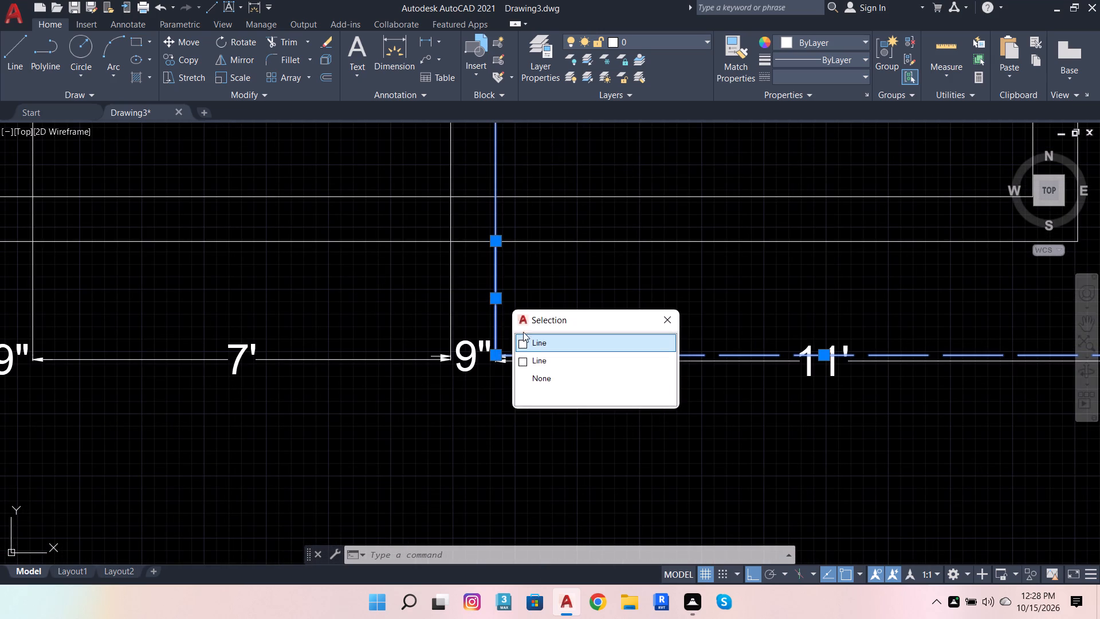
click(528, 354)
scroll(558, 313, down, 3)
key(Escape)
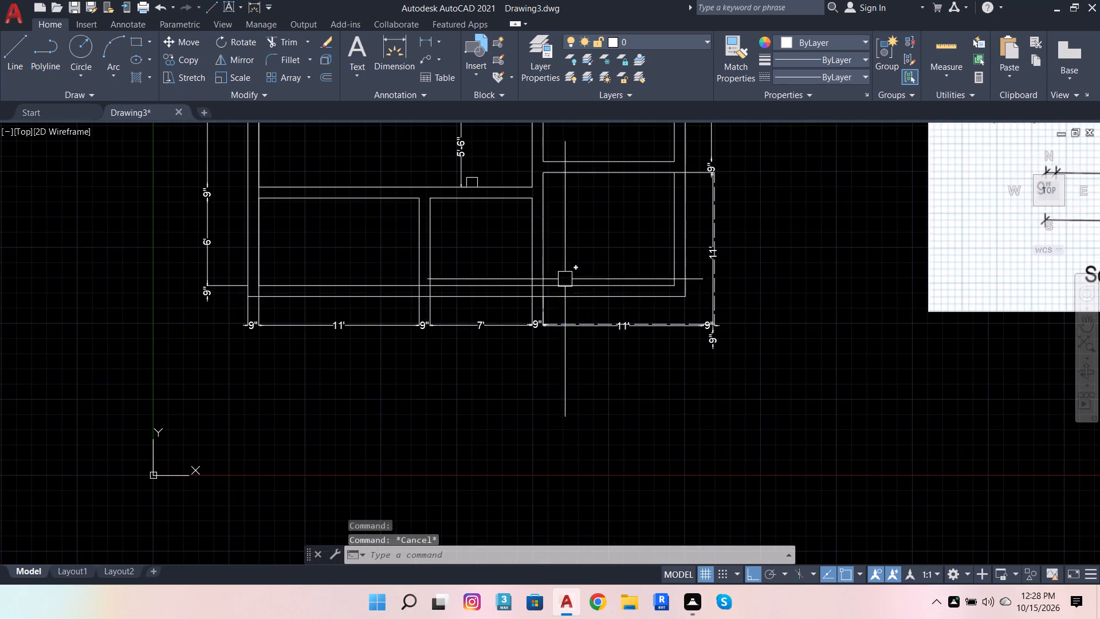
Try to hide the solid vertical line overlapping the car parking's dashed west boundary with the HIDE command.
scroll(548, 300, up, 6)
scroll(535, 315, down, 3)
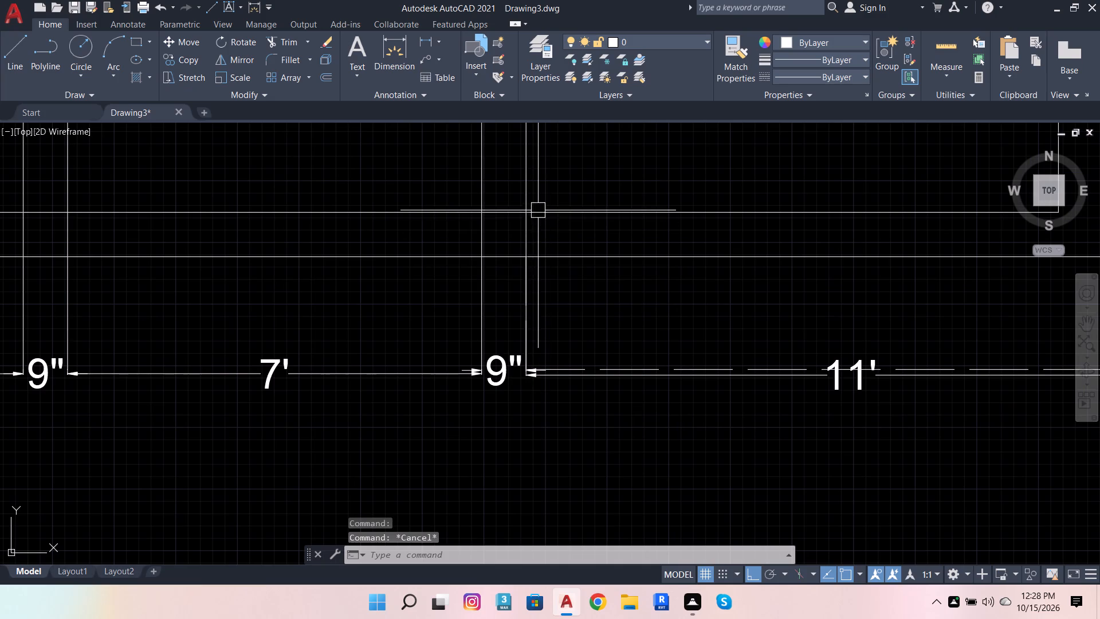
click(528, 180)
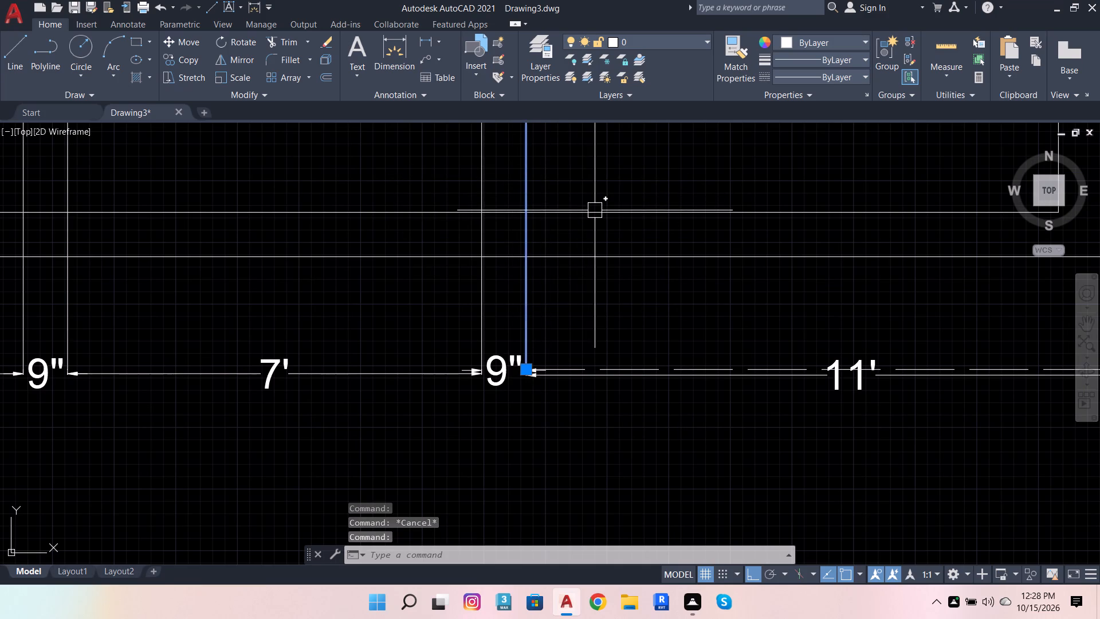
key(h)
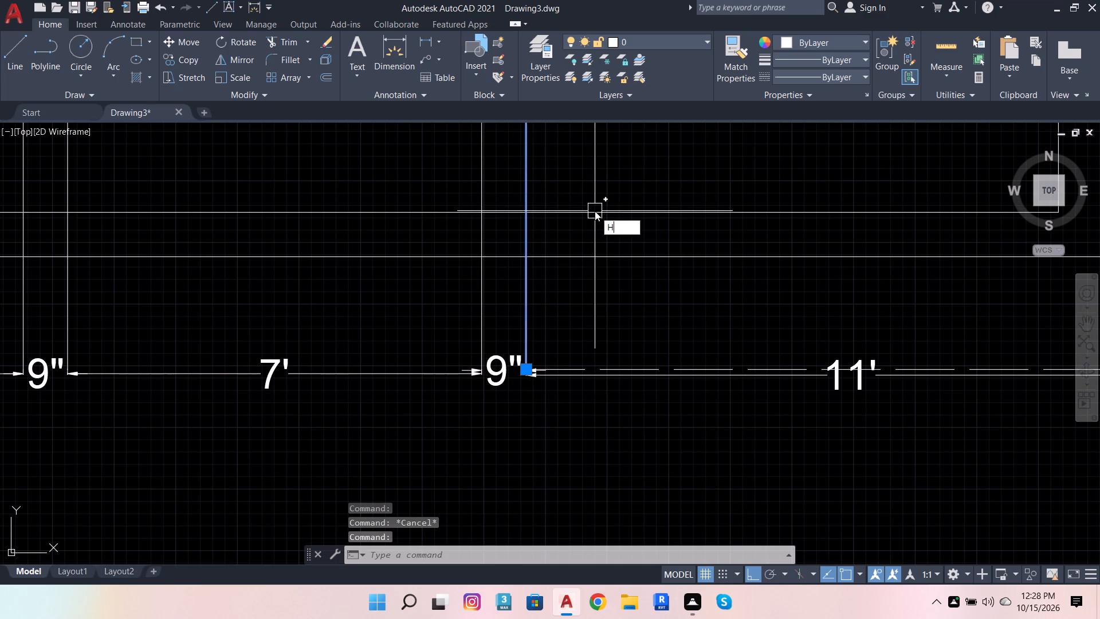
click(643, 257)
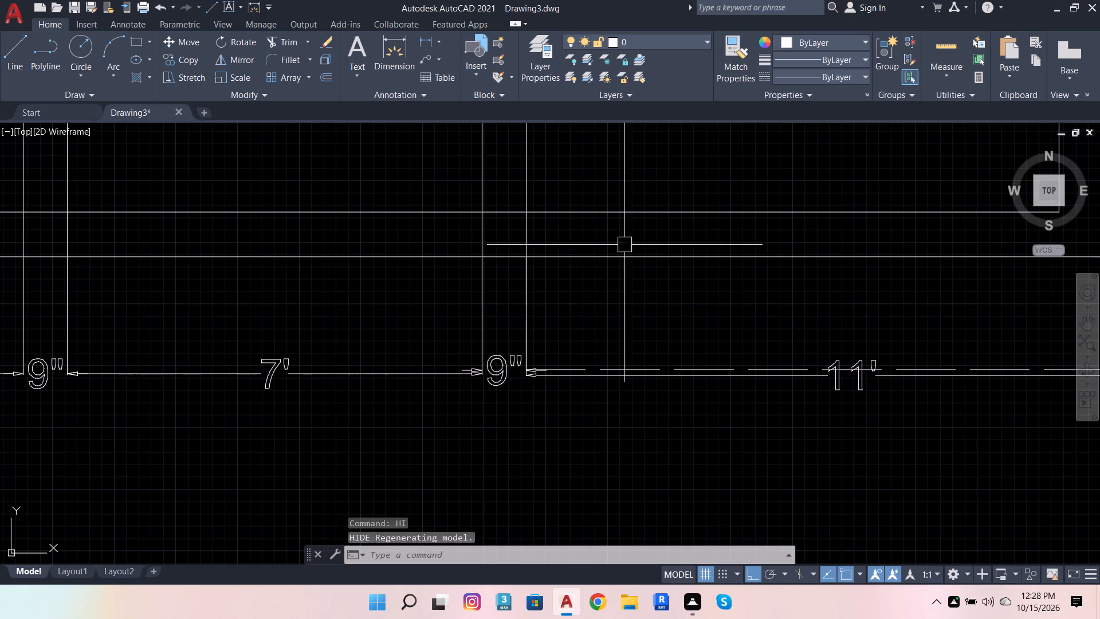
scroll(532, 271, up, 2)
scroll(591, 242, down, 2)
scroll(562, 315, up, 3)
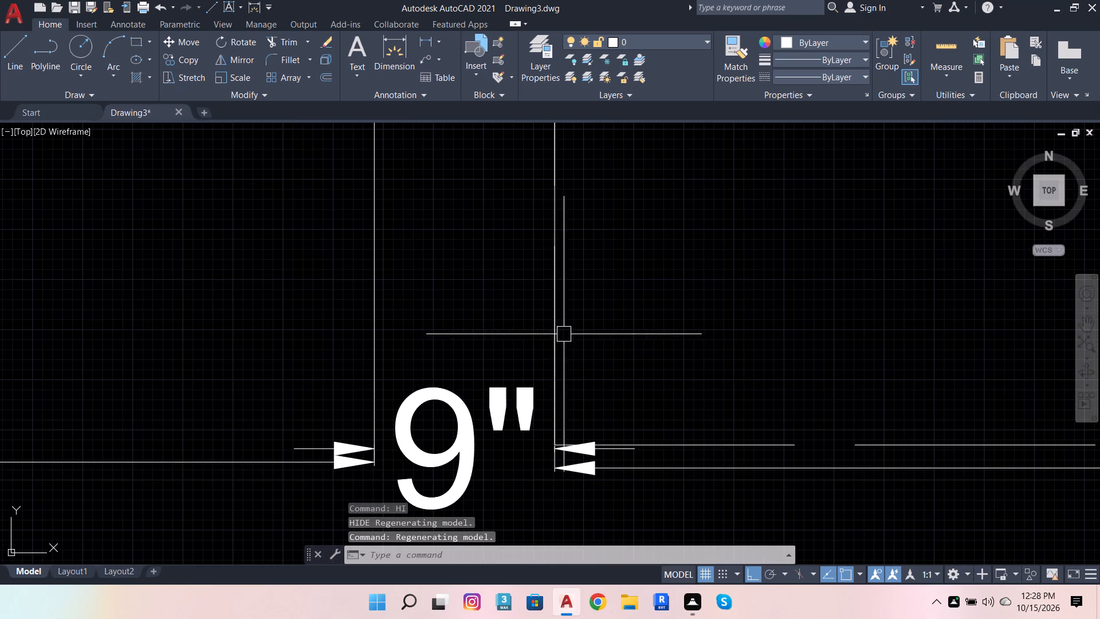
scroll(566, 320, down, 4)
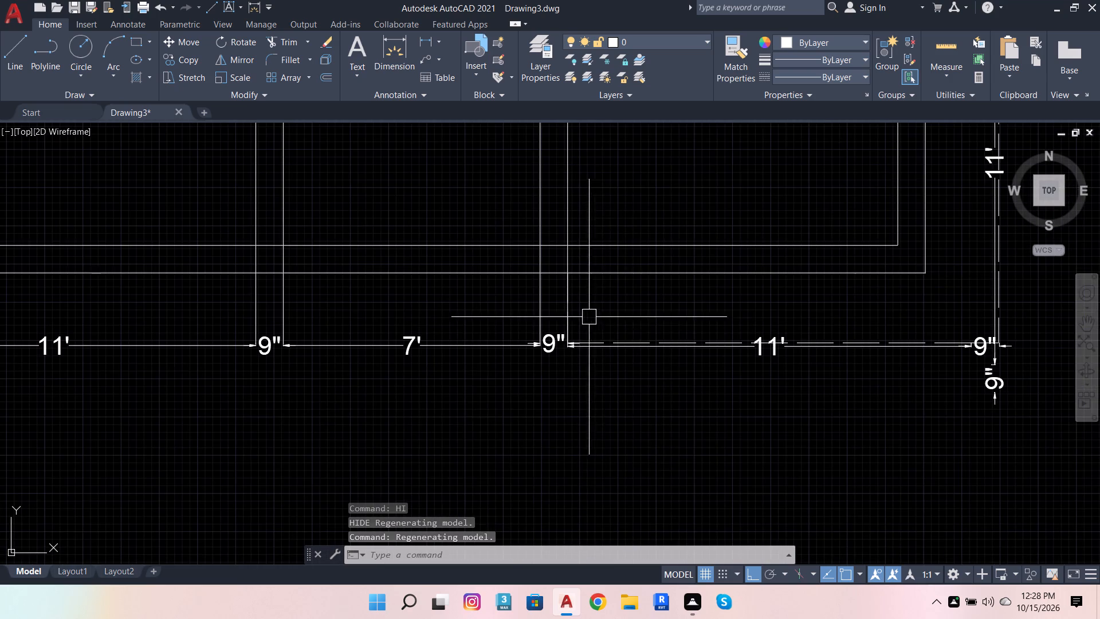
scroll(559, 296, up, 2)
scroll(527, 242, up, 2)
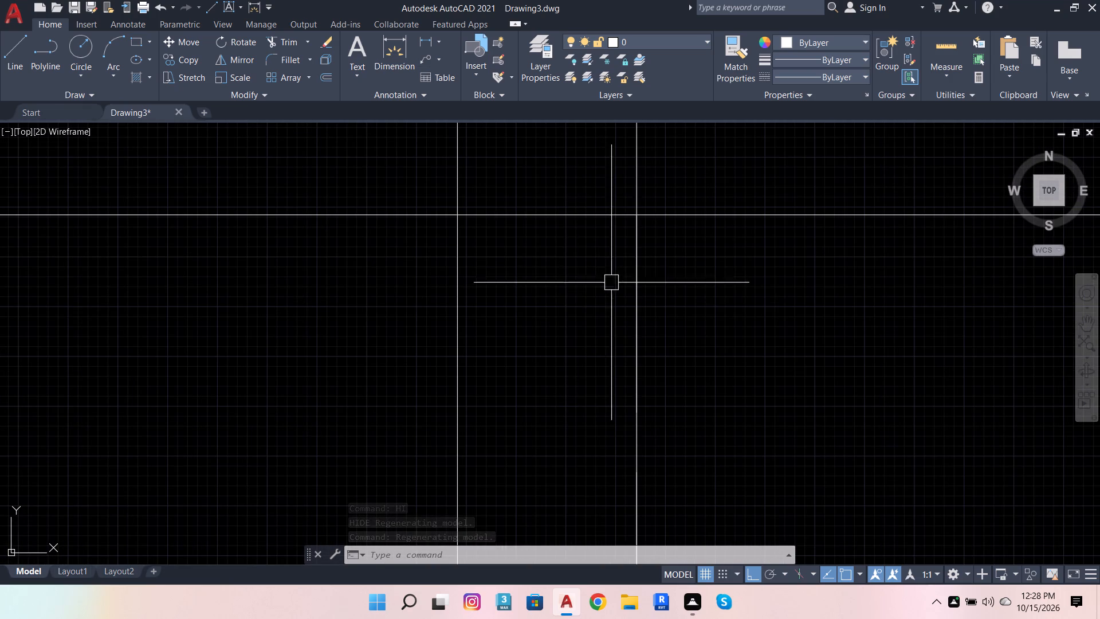
Join the car parking's short west vertical, 11' bottom line, 9" end segment and east vertical into one polyline.
click(641, 309)
scroll(588, 288, down, 4)
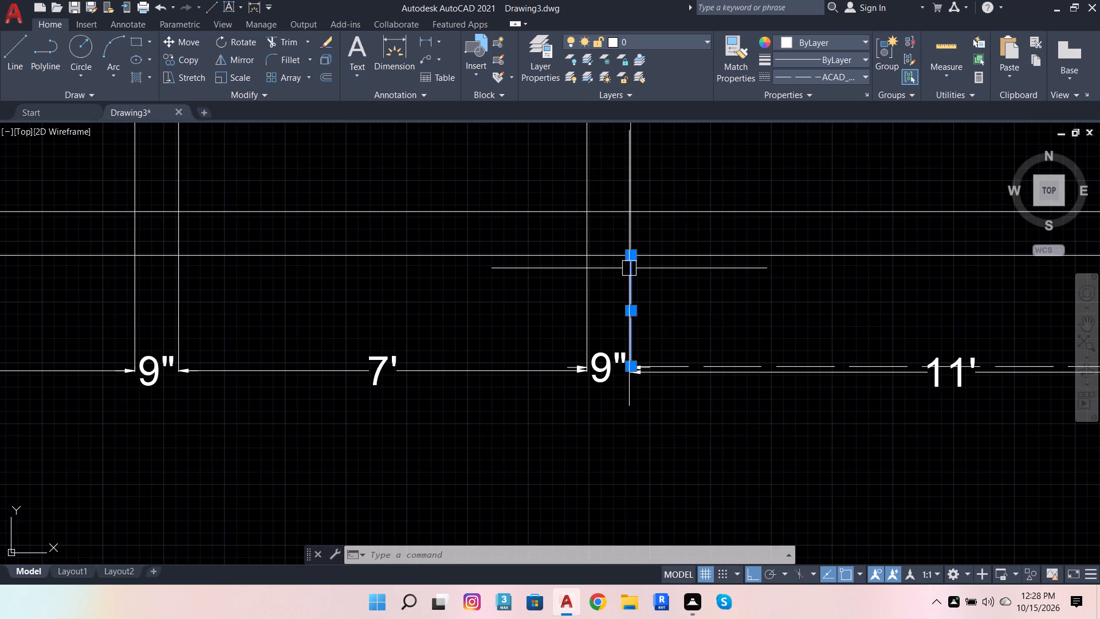
scroll(679, 371, up, 3)
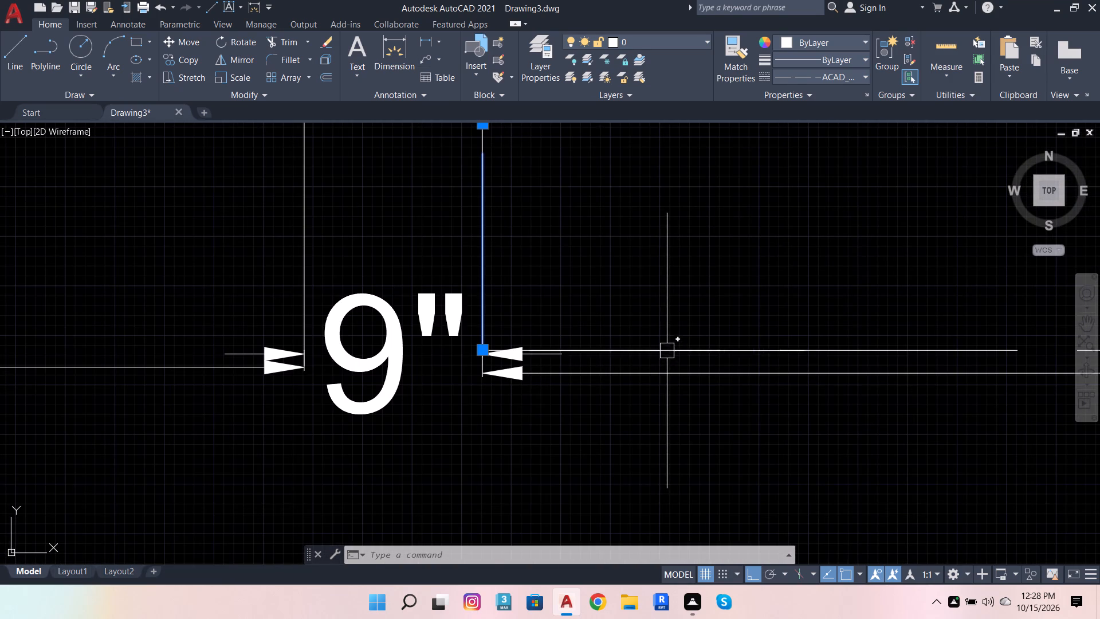
scroll(671, 348, up, 3)
click(694, 364)
scroll(507, 296, down, 6)
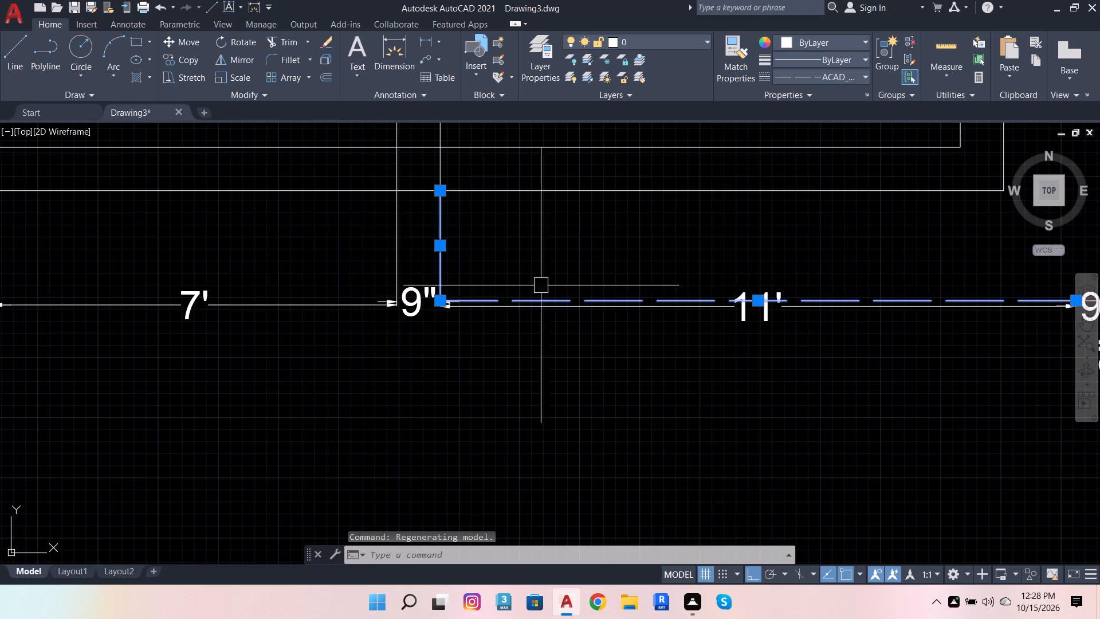
scroll(552, 315, down, 3)
scroll(680, 297, up, 4)
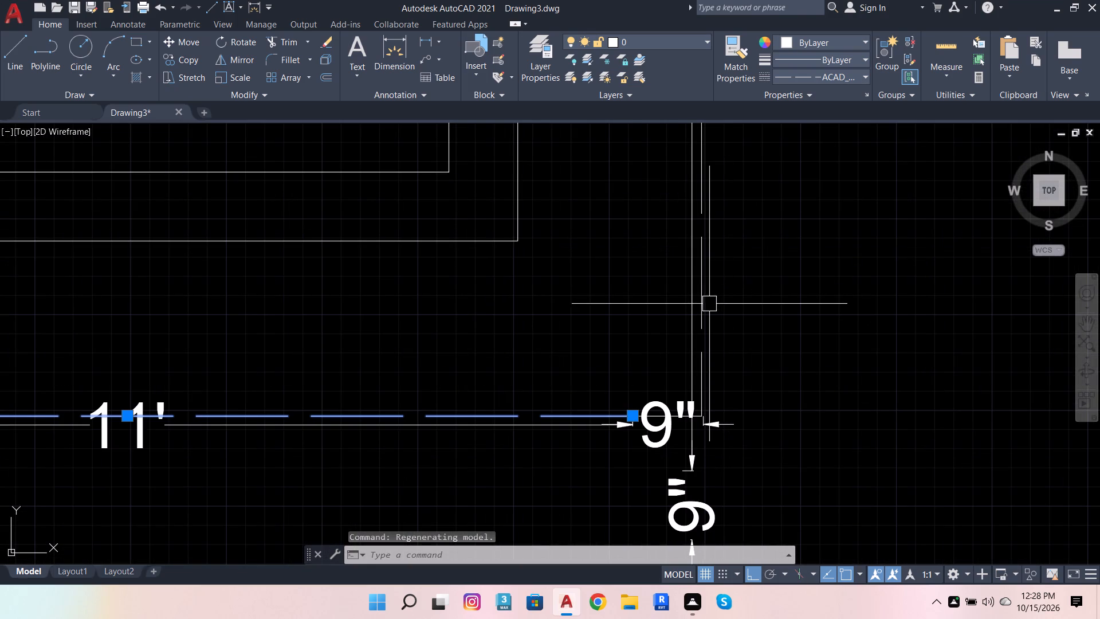
click(706, 301)
scroll(679, 388, up, 4)
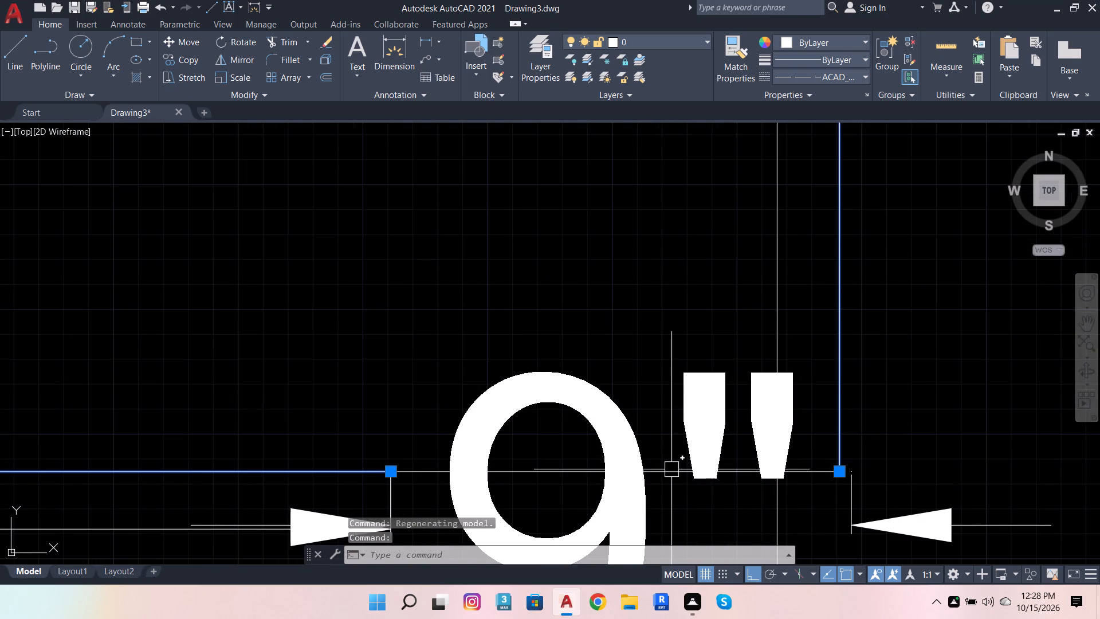
click(671, 469)
scroll(653, 425, down, 6)
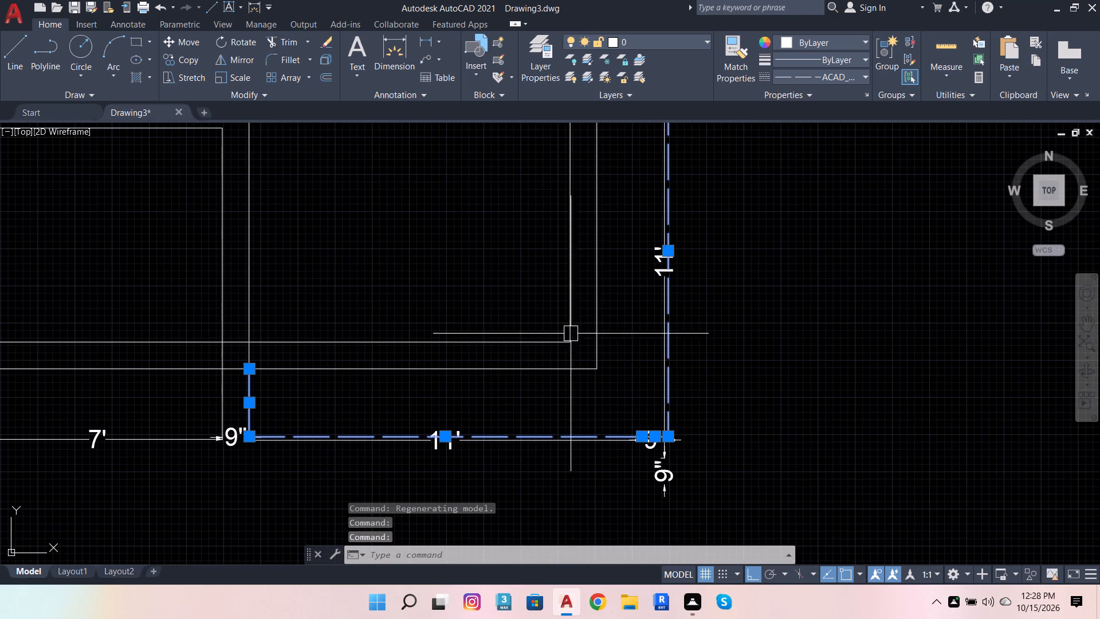
key(j)
key(Return)
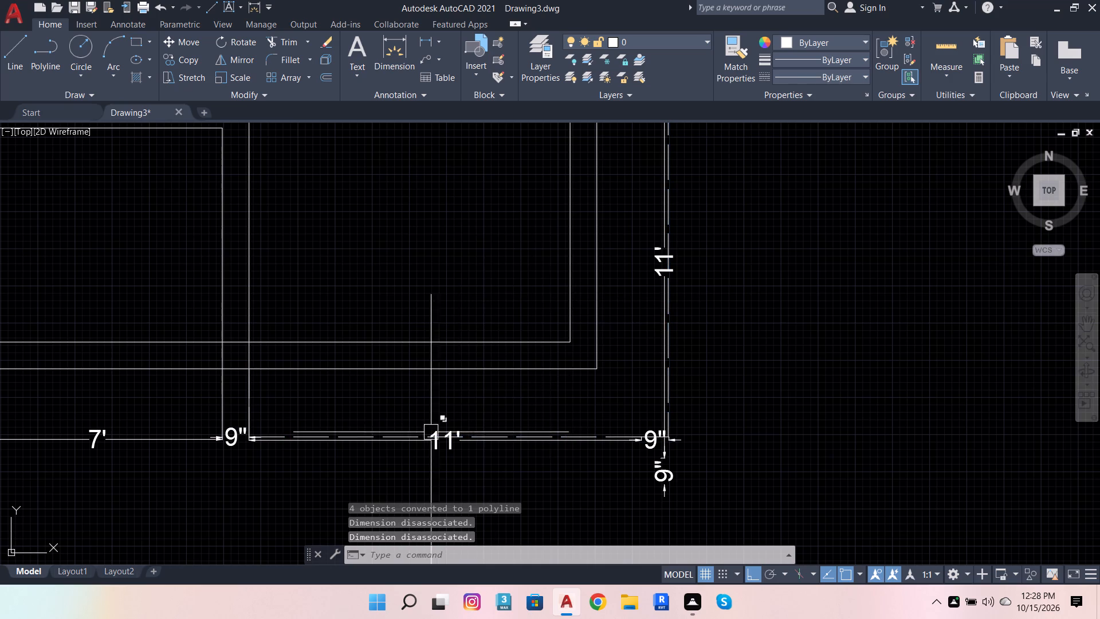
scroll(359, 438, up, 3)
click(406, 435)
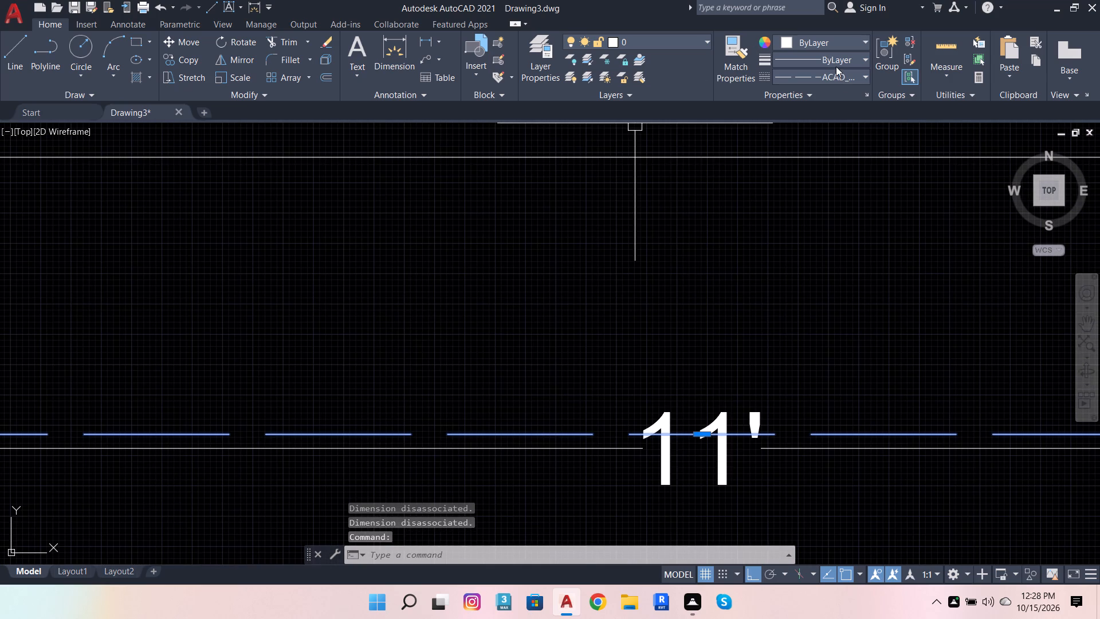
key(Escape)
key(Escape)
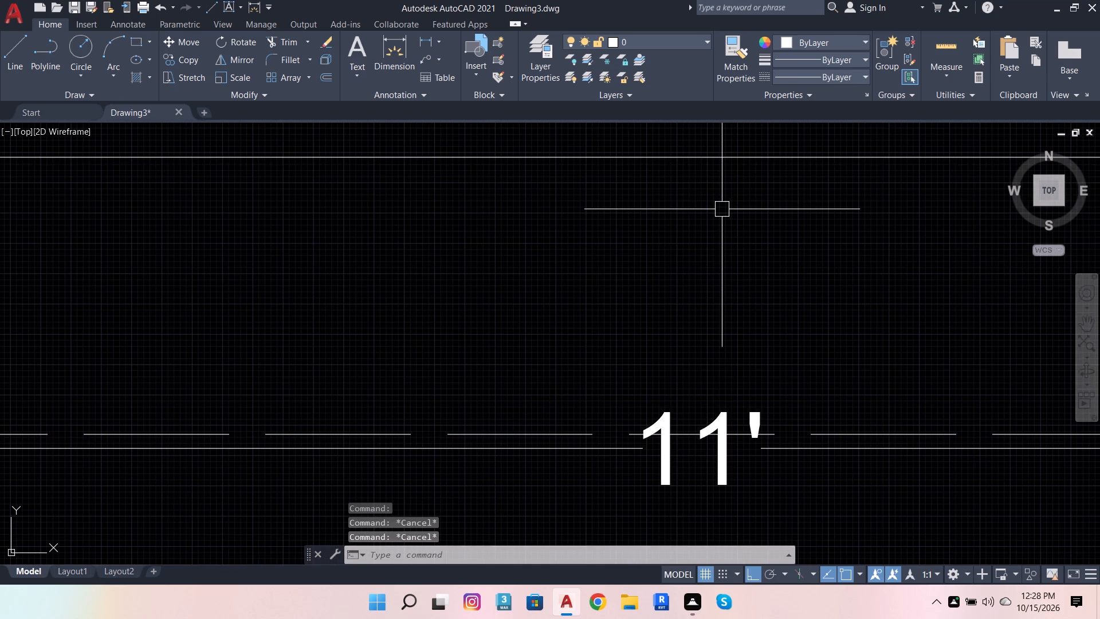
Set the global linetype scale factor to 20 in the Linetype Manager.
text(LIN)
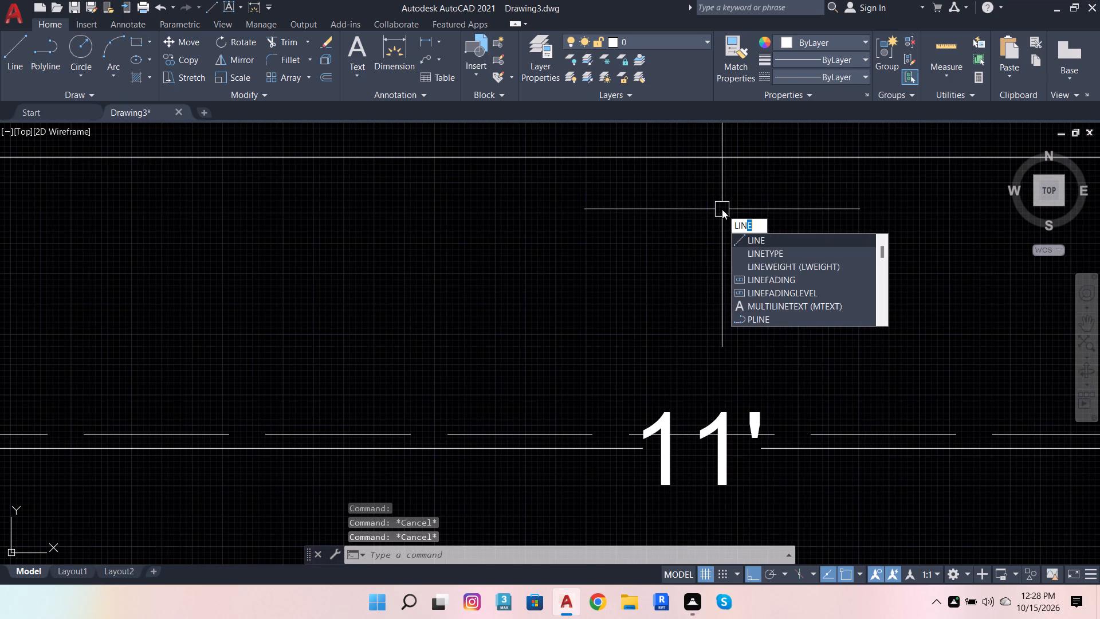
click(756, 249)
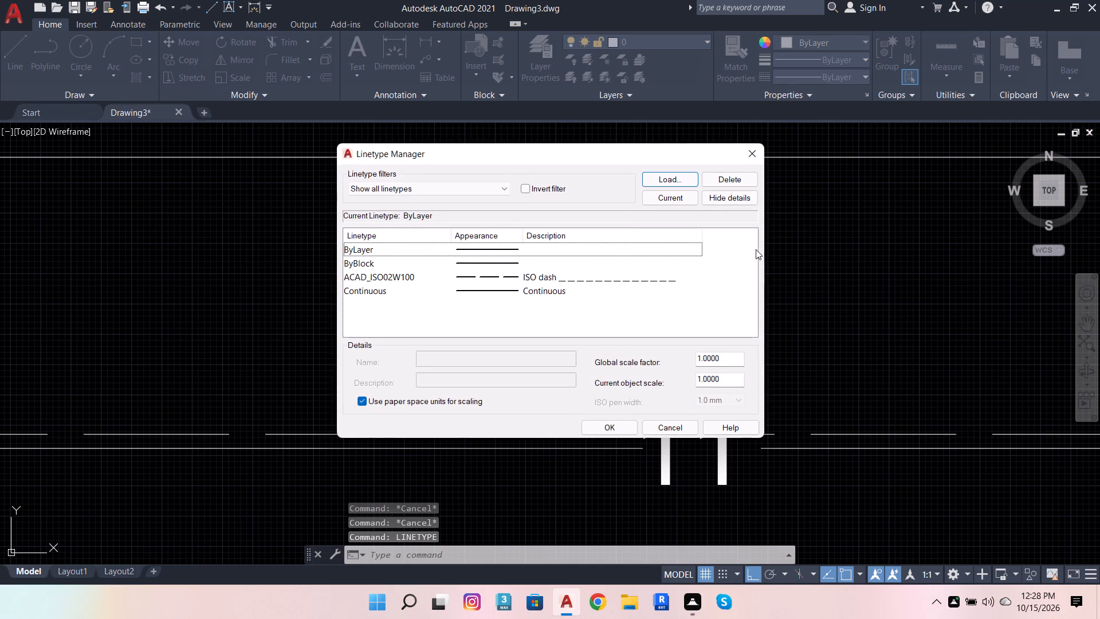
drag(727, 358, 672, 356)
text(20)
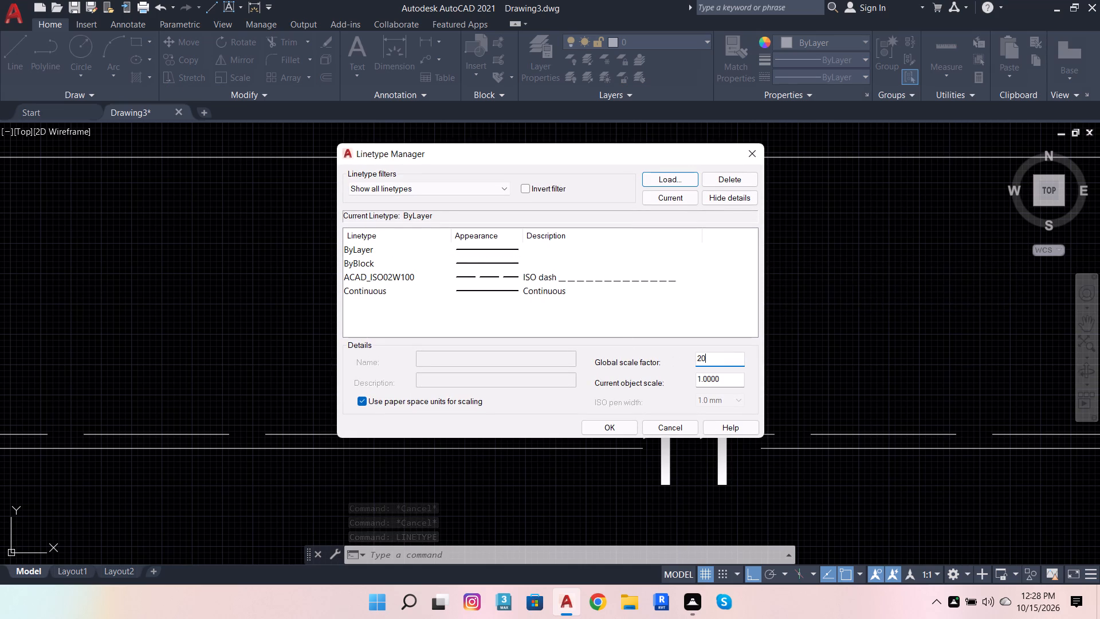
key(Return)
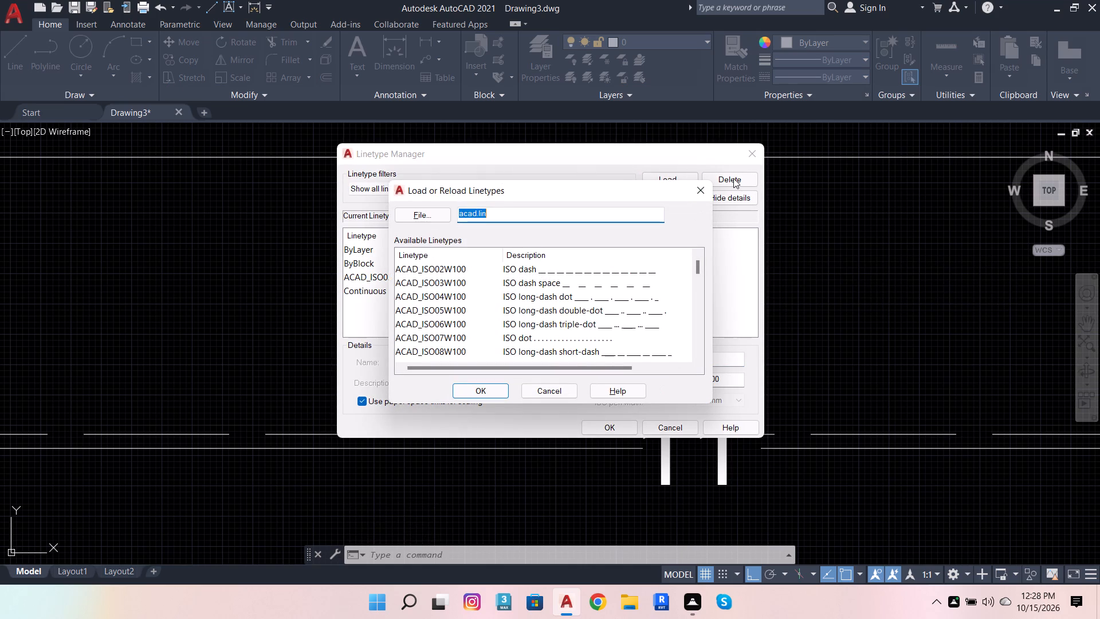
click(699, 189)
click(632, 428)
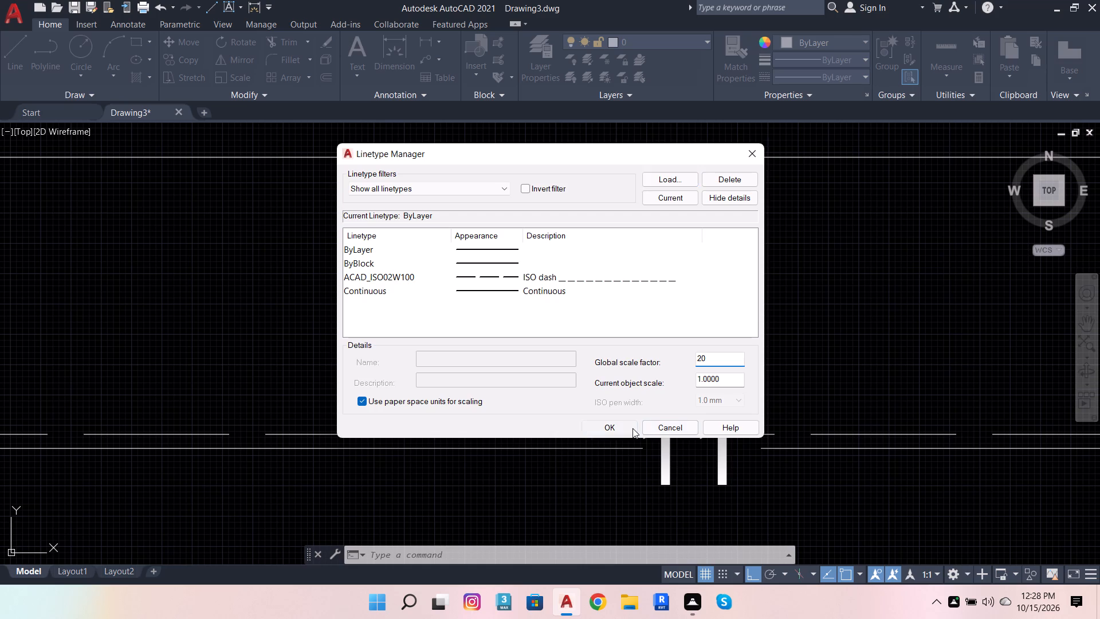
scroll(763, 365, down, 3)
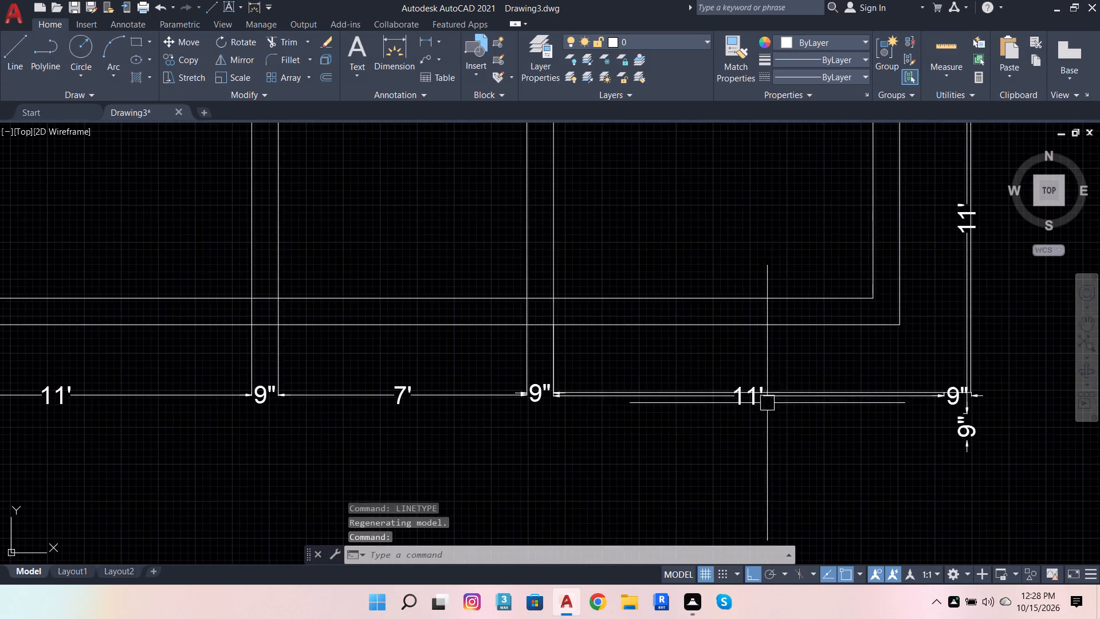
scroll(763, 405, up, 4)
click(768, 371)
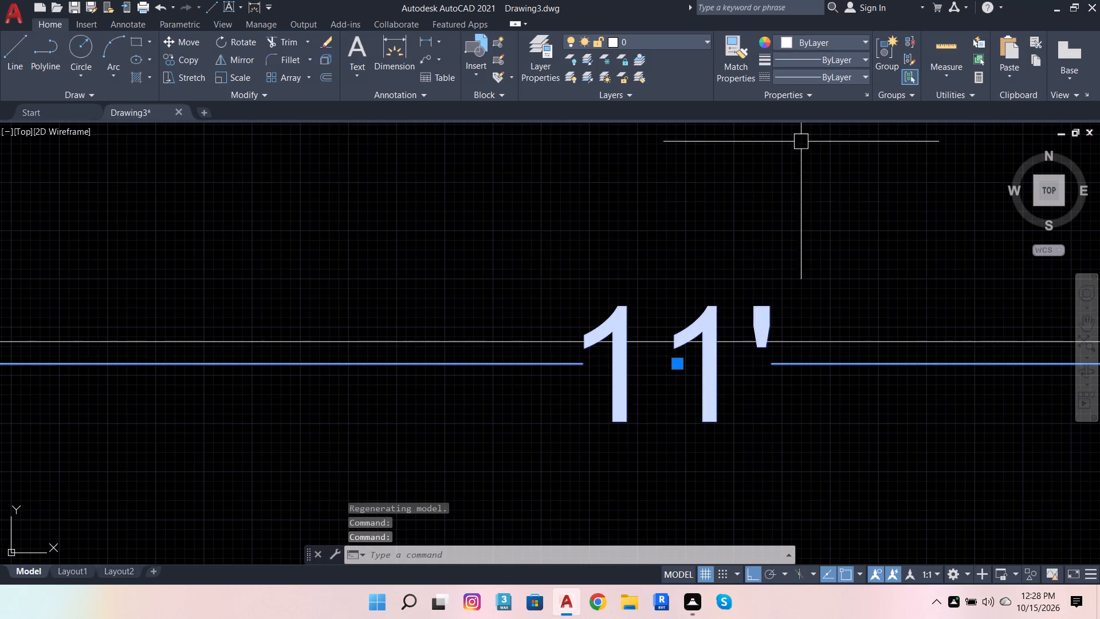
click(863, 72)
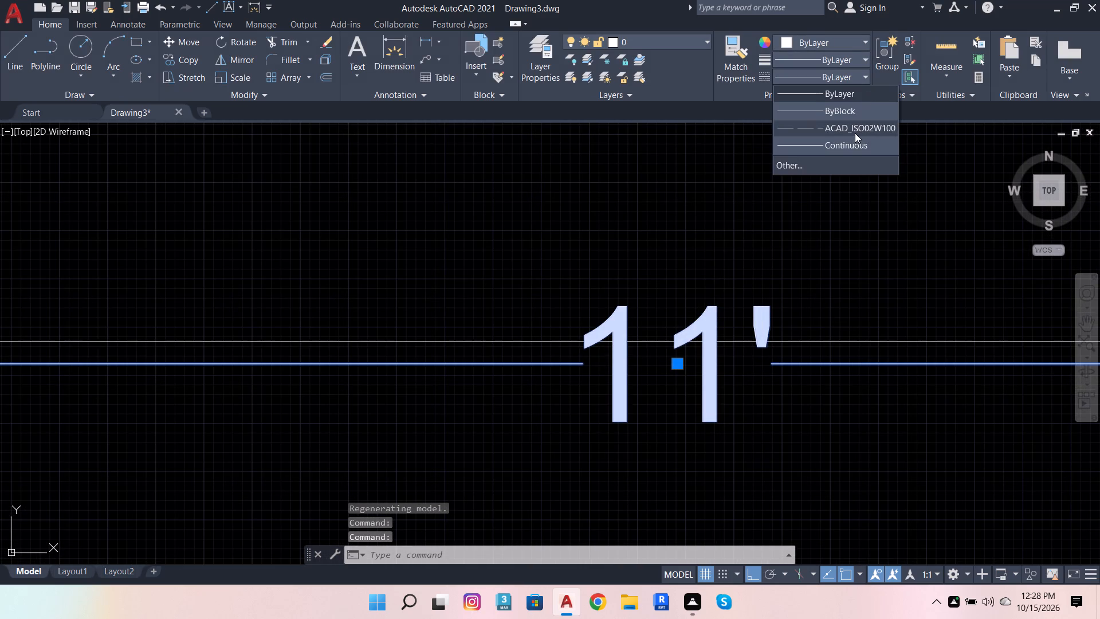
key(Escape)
Set the global linetype scale factor to 10000 in the Linetype Manager.
text(LI)
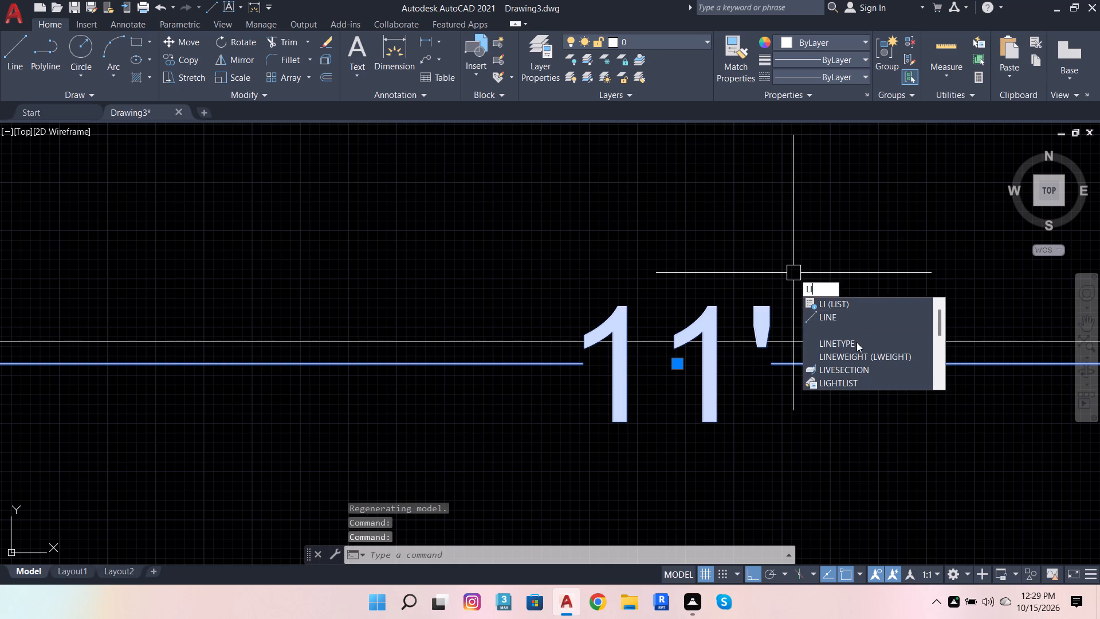
click(857, 342)
scroll(700, 359, up, 3)
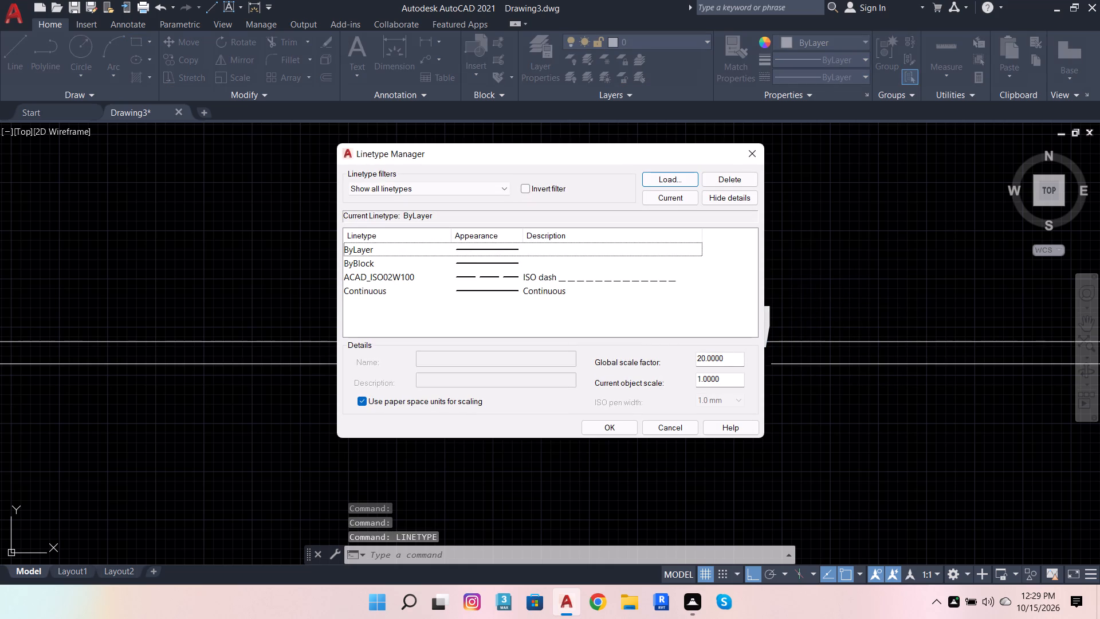
scroll(703, 349, up, 4)
click(701, 354)
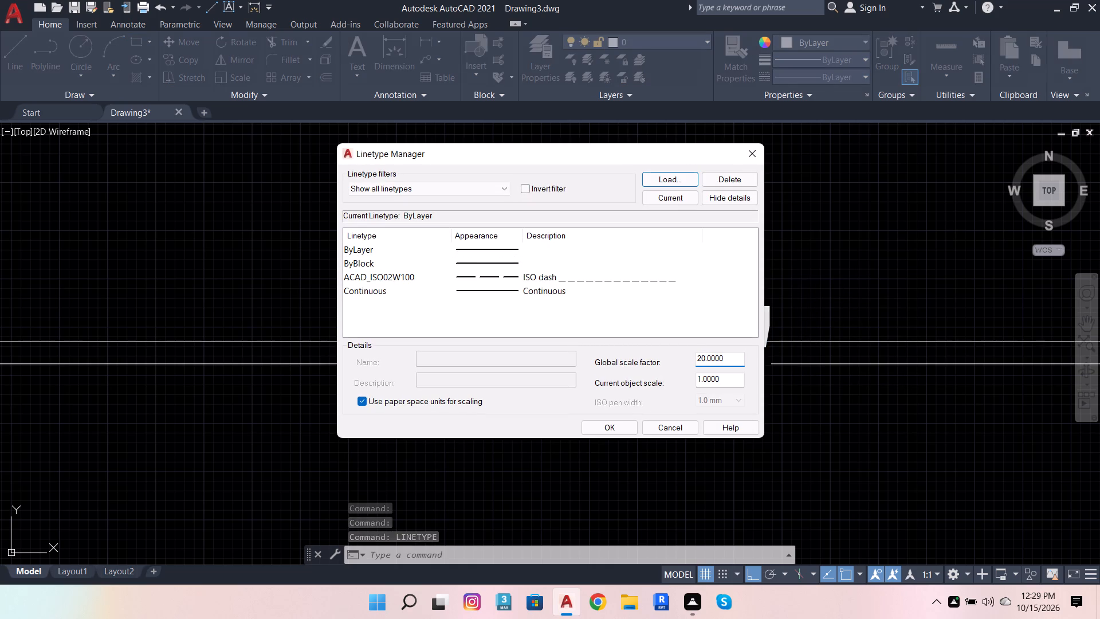
key(BackSpace)
key(1)
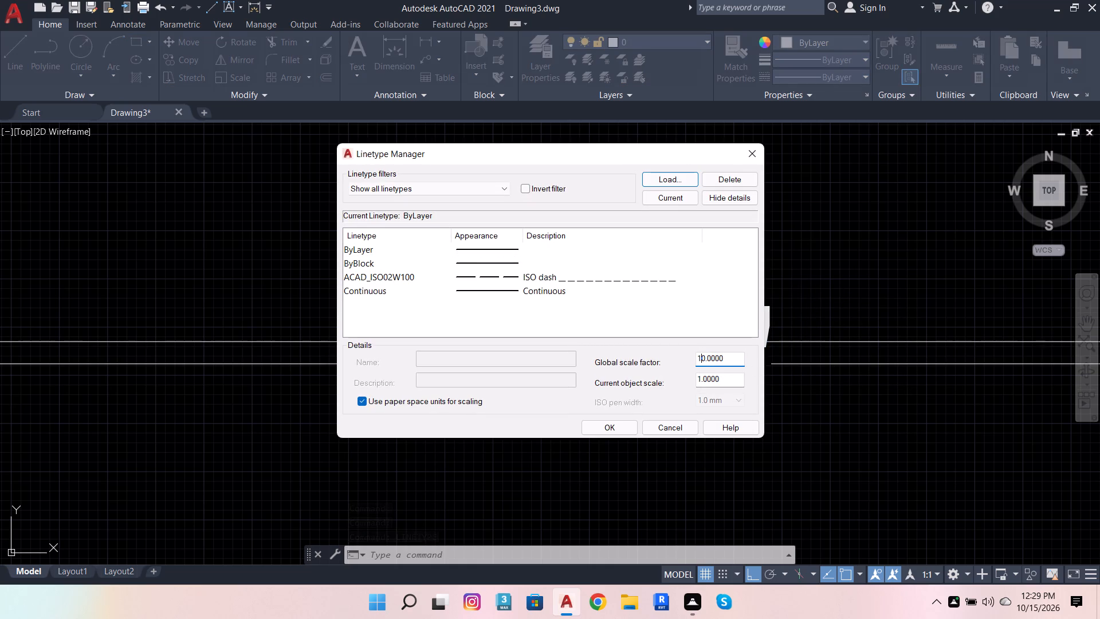
scroll(712, 355, up, 3)
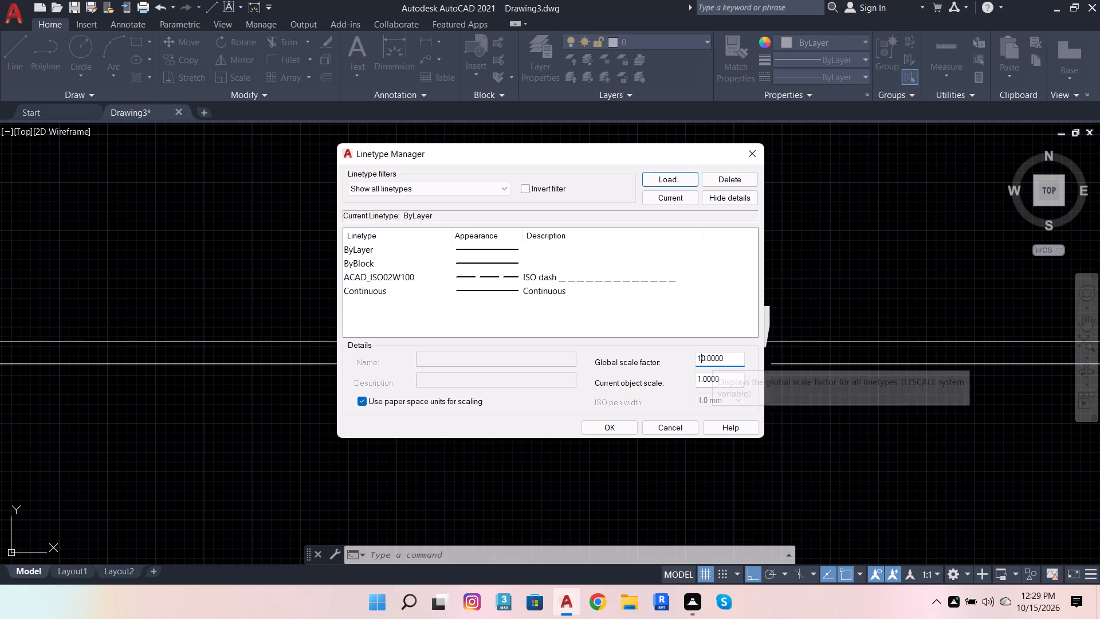
click(708, 358)
key(BackSpace)
key(BackSpace)
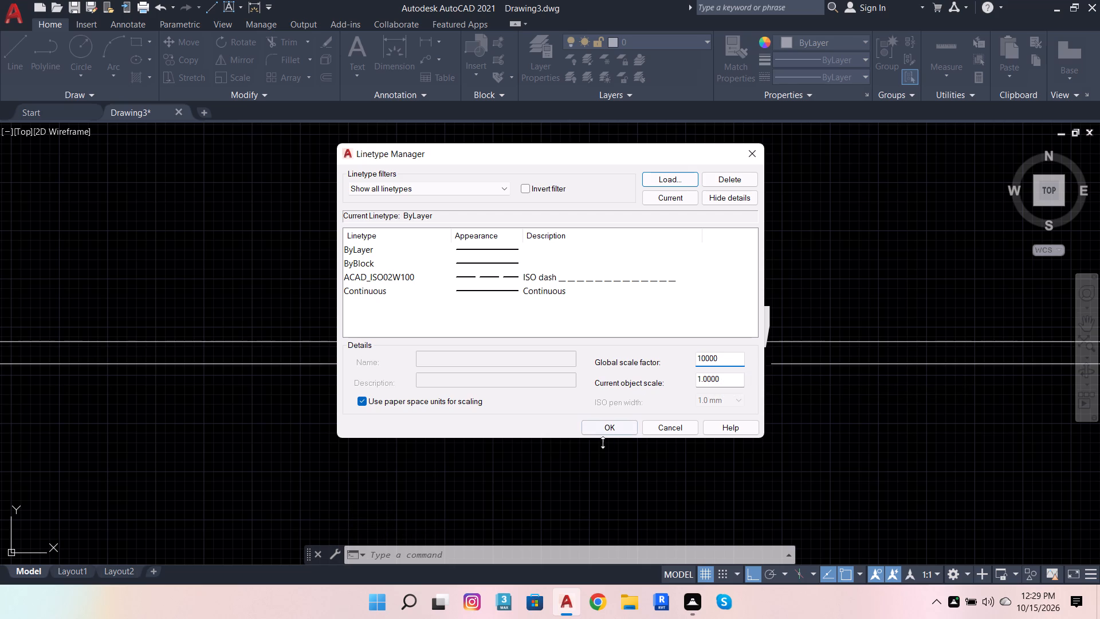
click(622, 426)
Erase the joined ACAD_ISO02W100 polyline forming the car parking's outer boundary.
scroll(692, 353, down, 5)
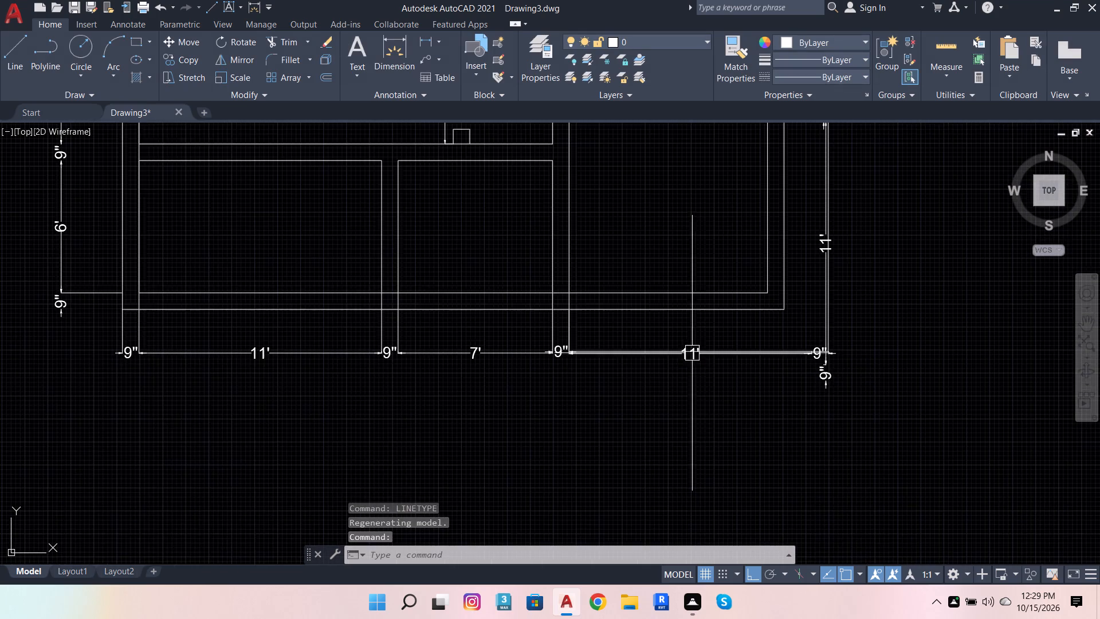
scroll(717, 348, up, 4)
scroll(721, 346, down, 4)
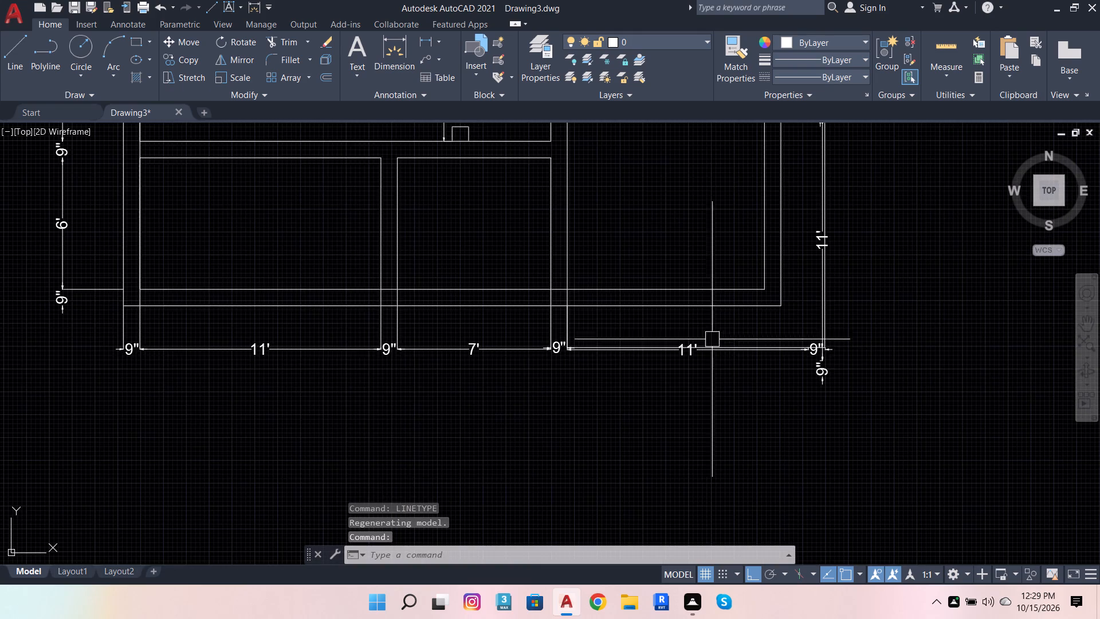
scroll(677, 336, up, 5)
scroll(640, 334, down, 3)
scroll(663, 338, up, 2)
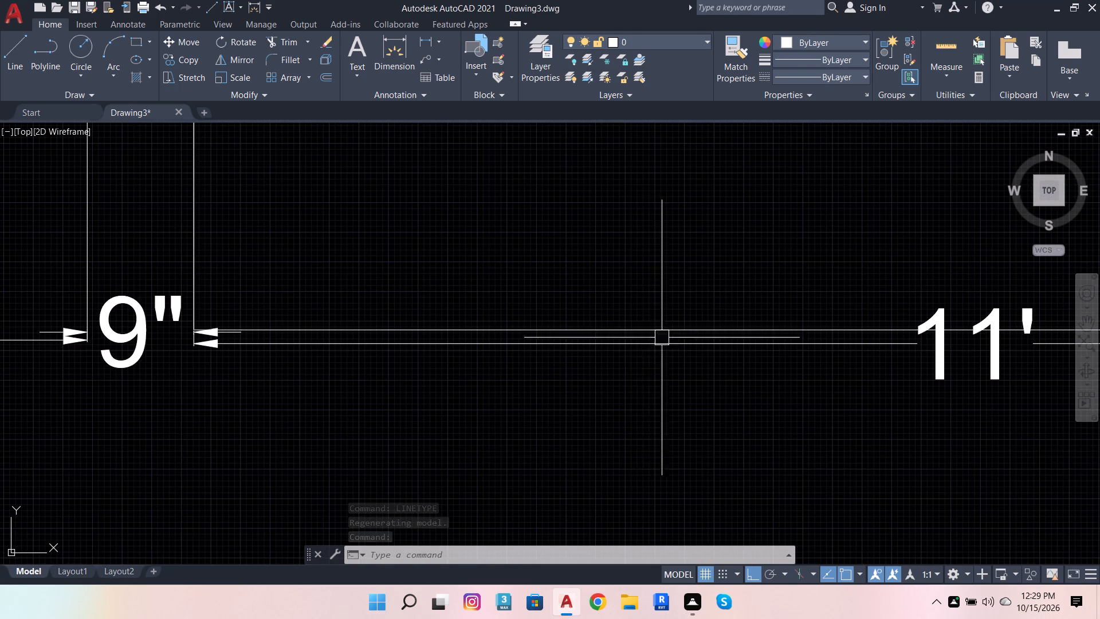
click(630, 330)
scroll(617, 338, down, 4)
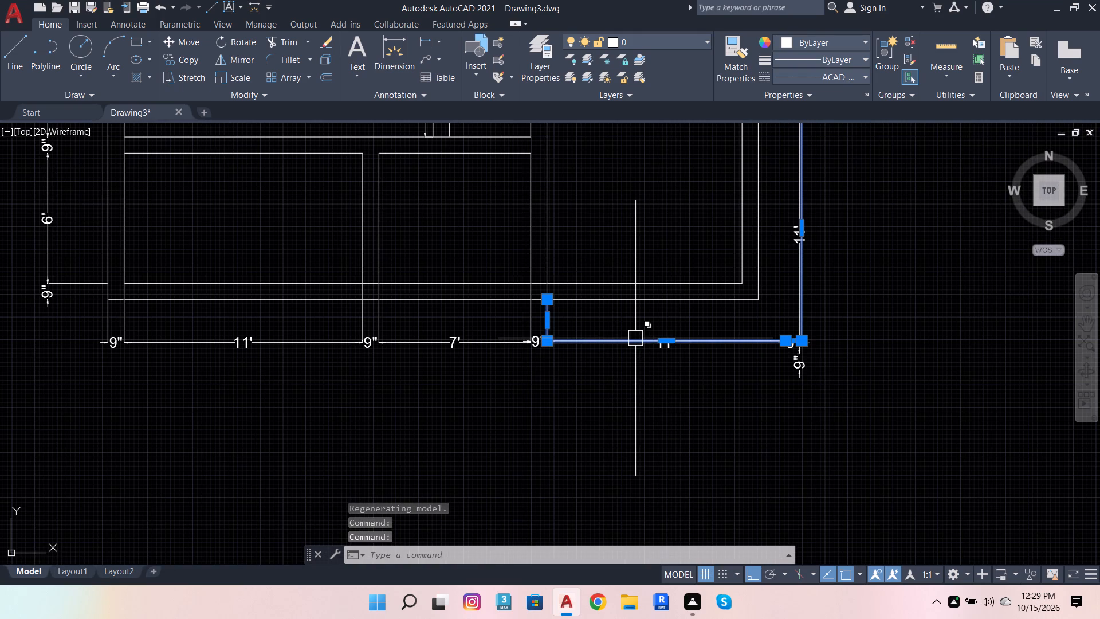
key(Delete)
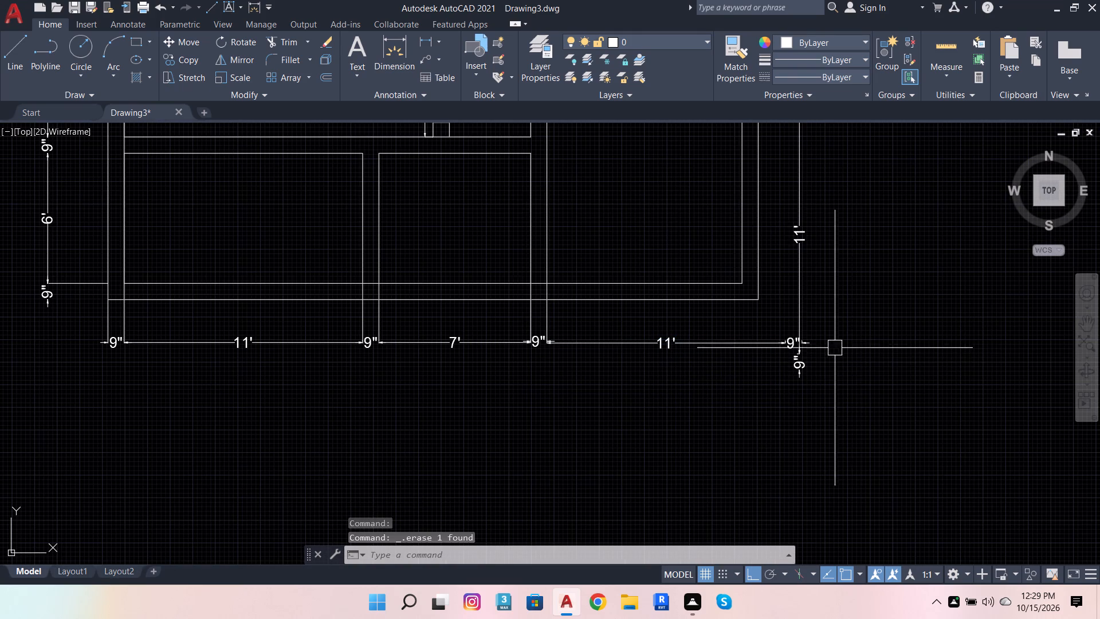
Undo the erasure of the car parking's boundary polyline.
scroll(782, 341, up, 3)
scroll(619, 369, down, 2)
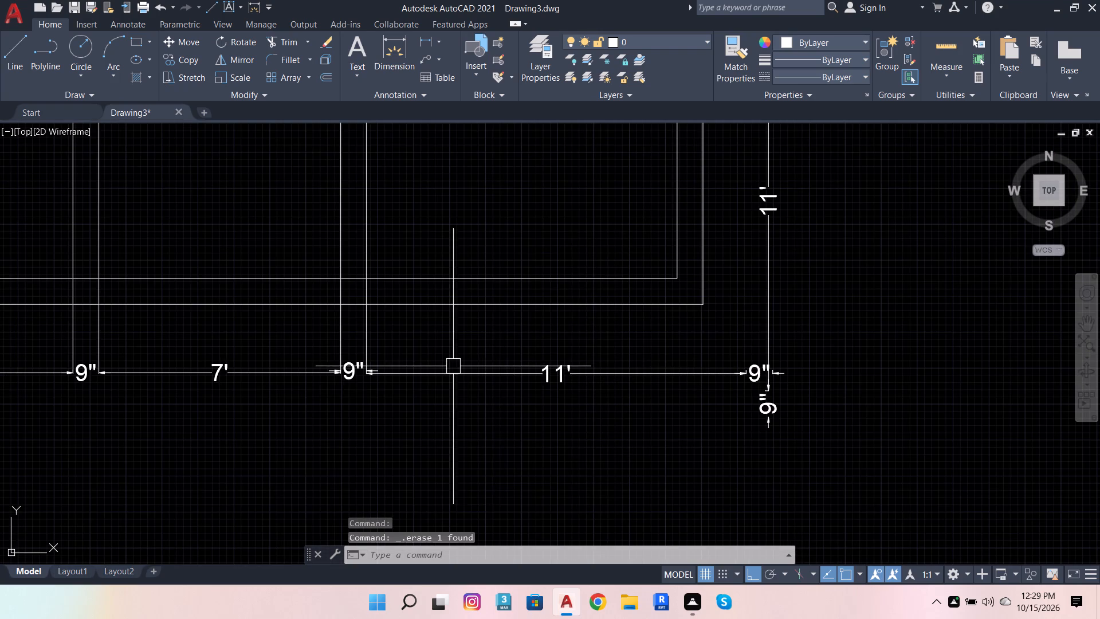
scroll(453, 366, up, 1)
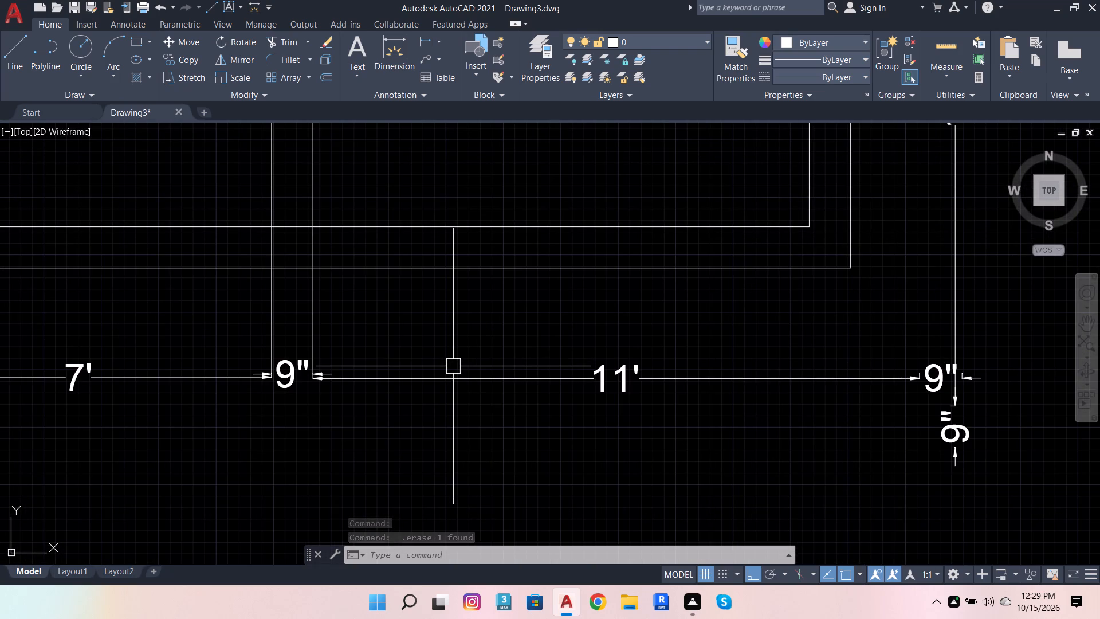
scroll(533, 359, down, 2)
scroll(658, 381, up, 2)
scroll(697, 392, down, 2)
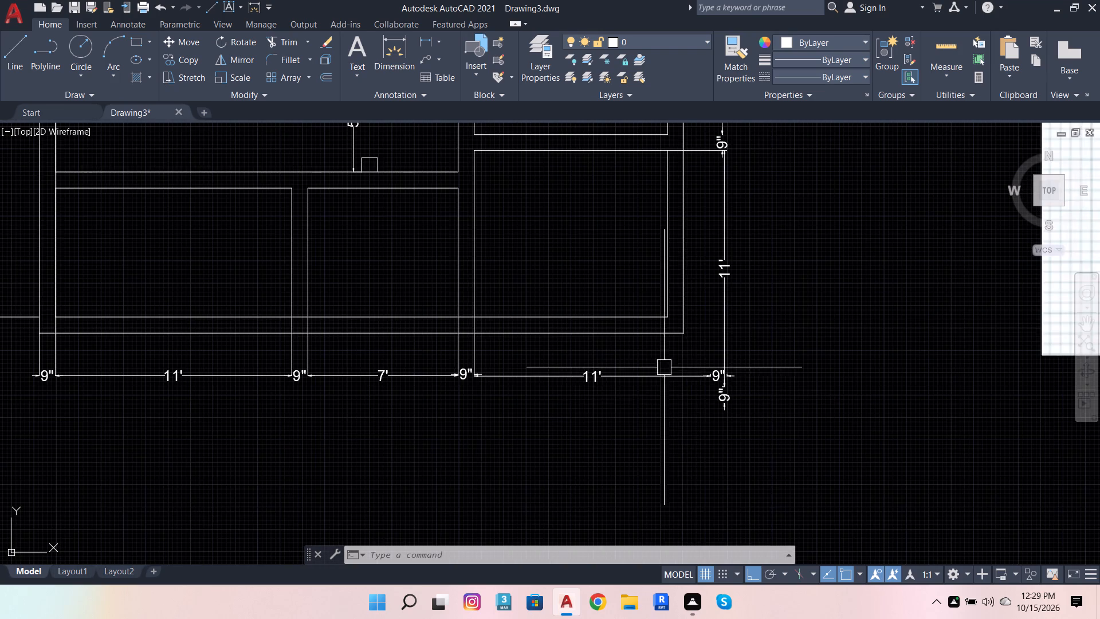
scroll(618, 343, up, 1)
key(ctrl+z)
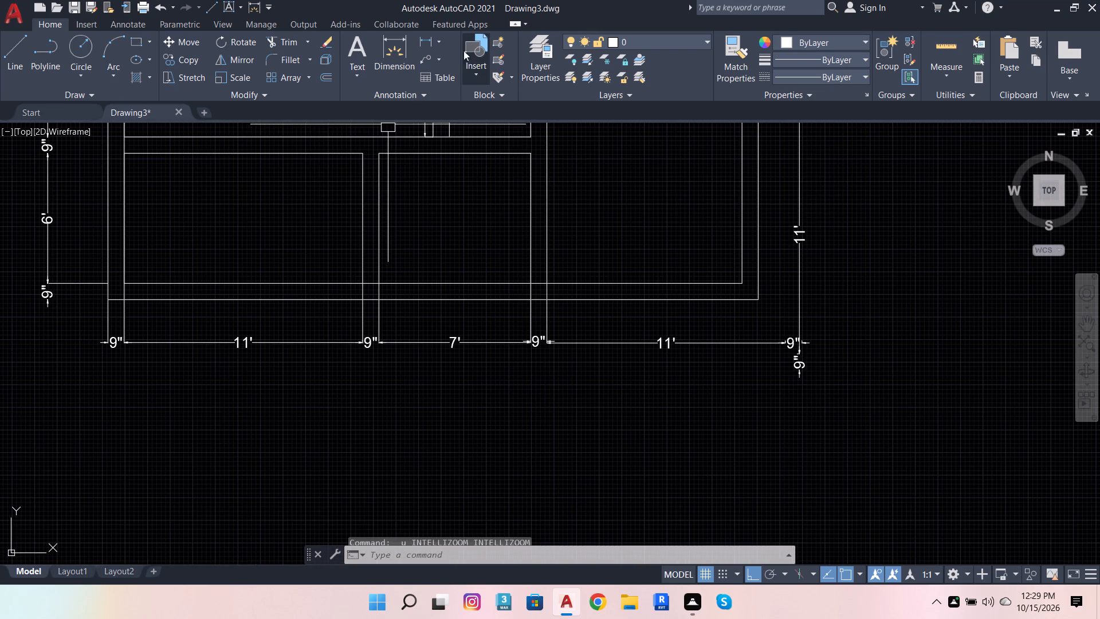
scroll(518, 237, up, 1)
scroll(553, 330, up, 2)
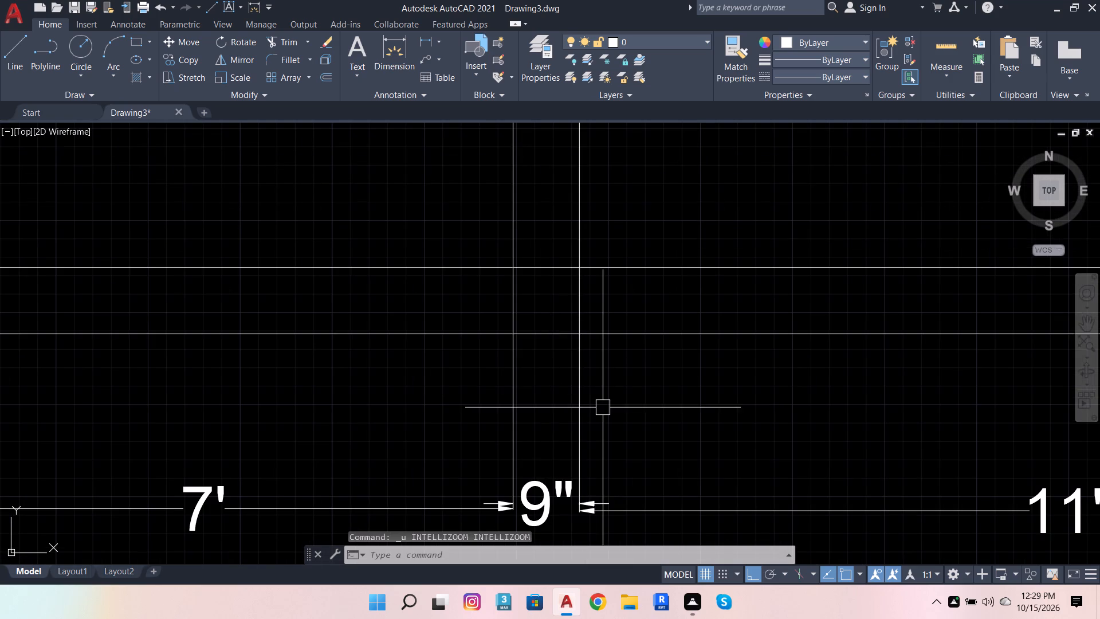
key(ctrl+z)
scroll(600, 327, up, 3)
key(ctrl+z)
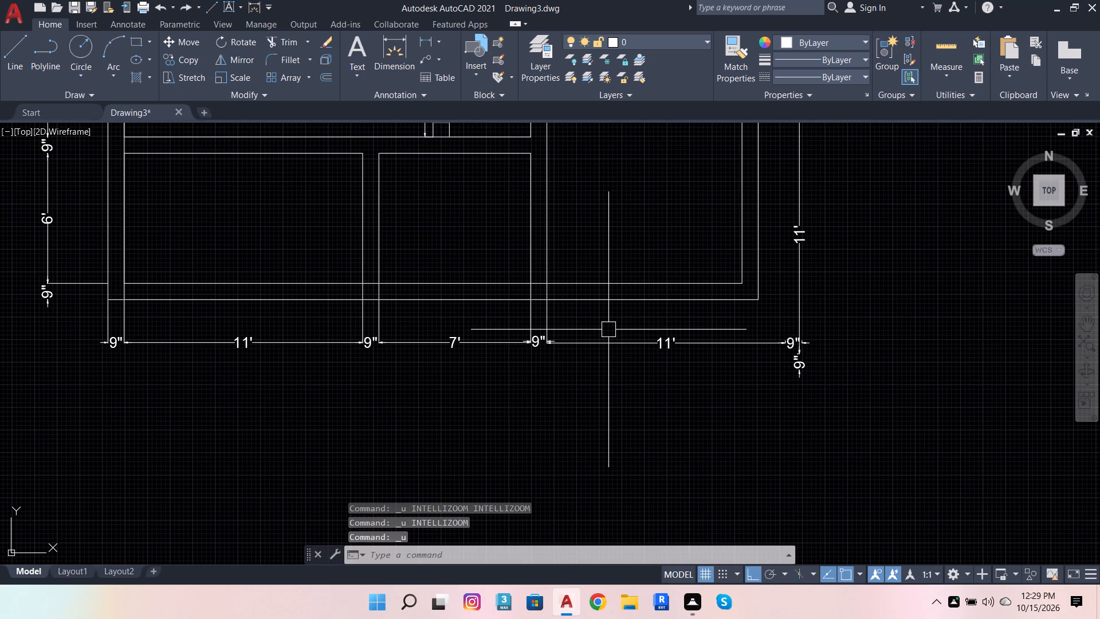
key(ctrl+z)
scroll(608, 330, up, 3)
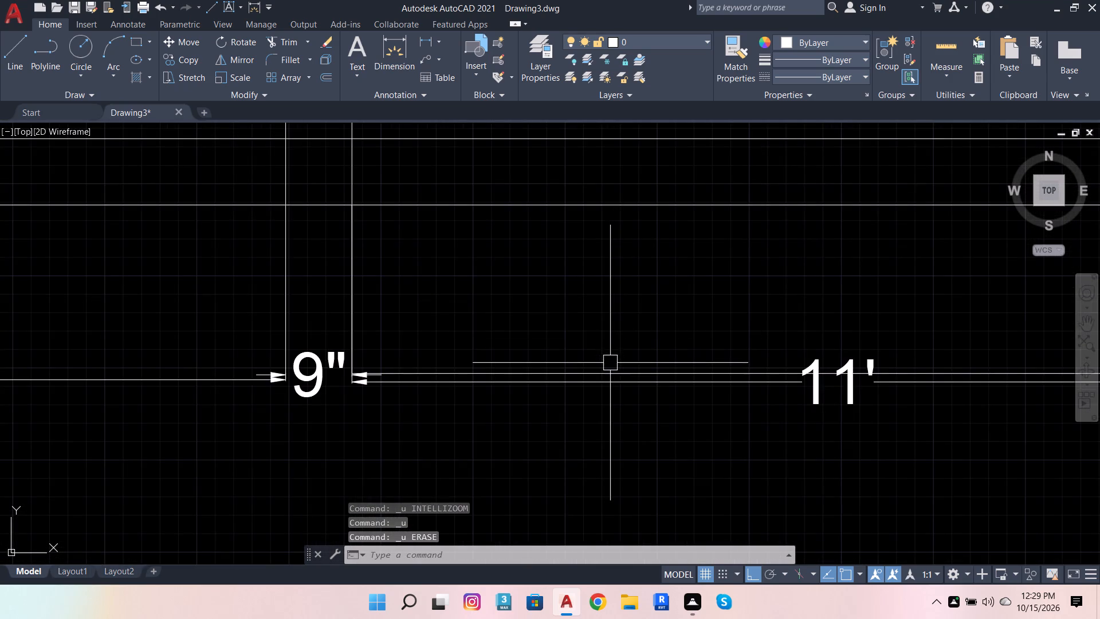
Load the ACAD_ISO03W100 (ISO dash space) linetype from acad.lin into the drawing.
scroll(610, 363, up, 3)
click(598, 406)
scroll(590, 362, down, 3)
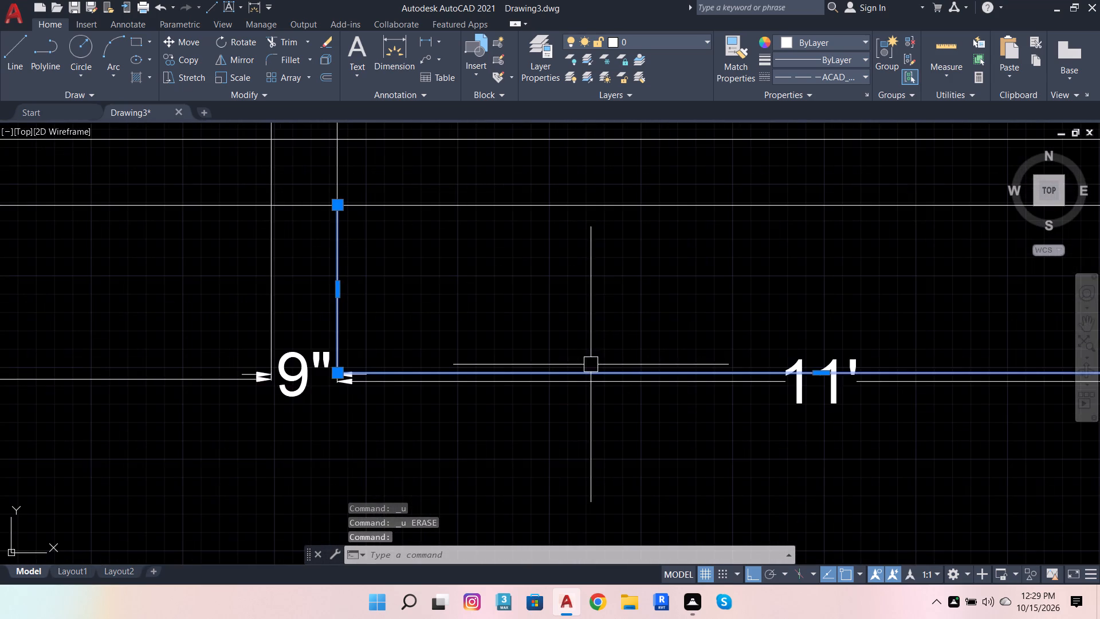
scroll(599, 377, down, 1)
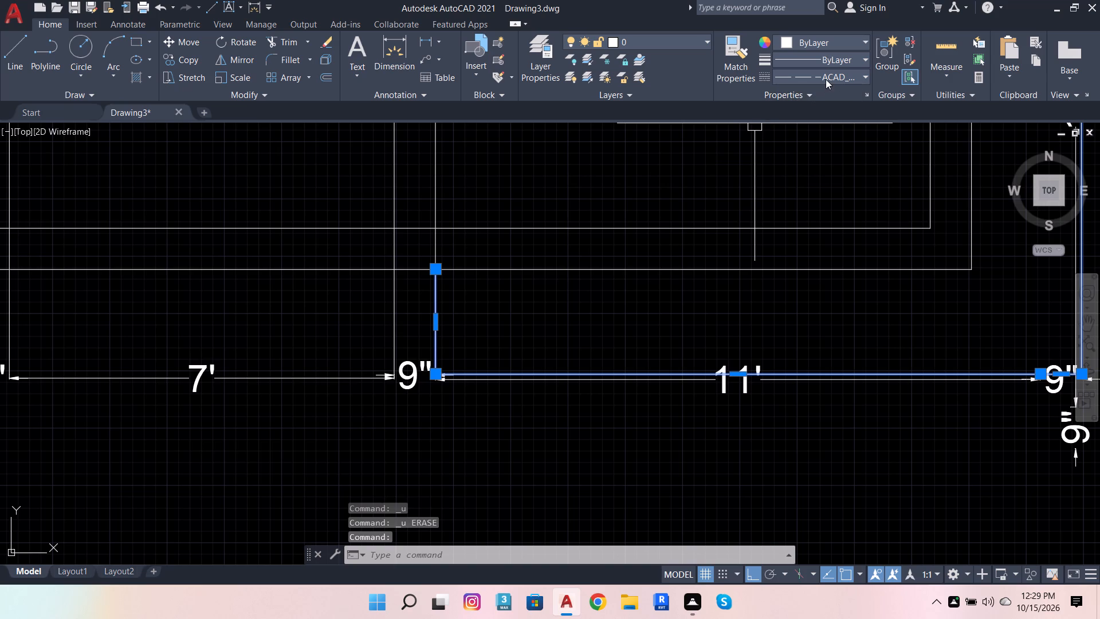
click(826, 79)
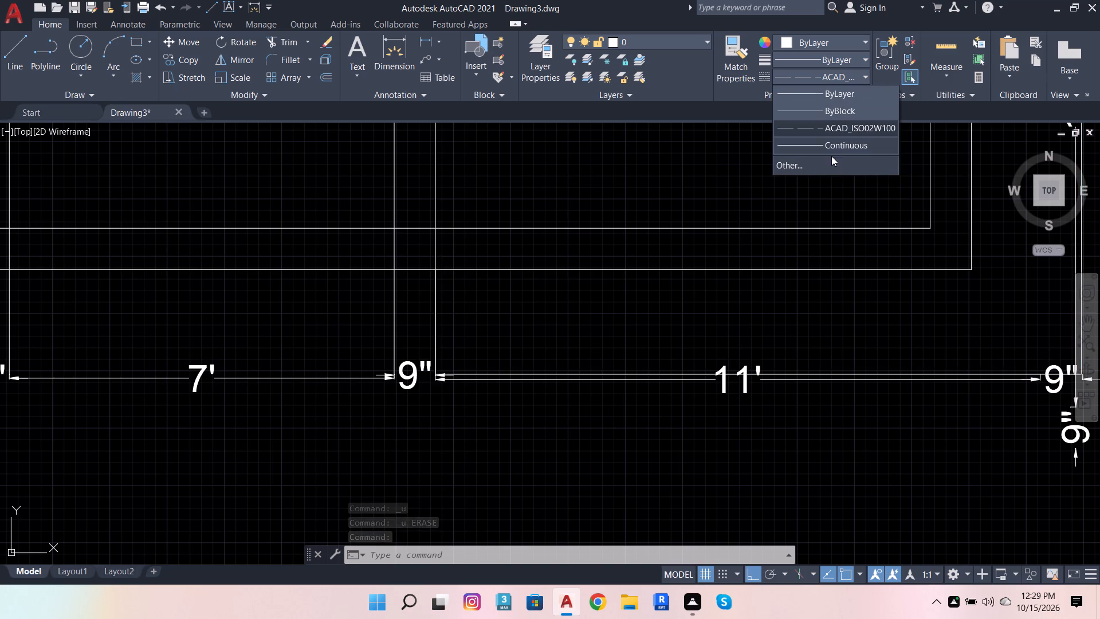
click(825, 166)
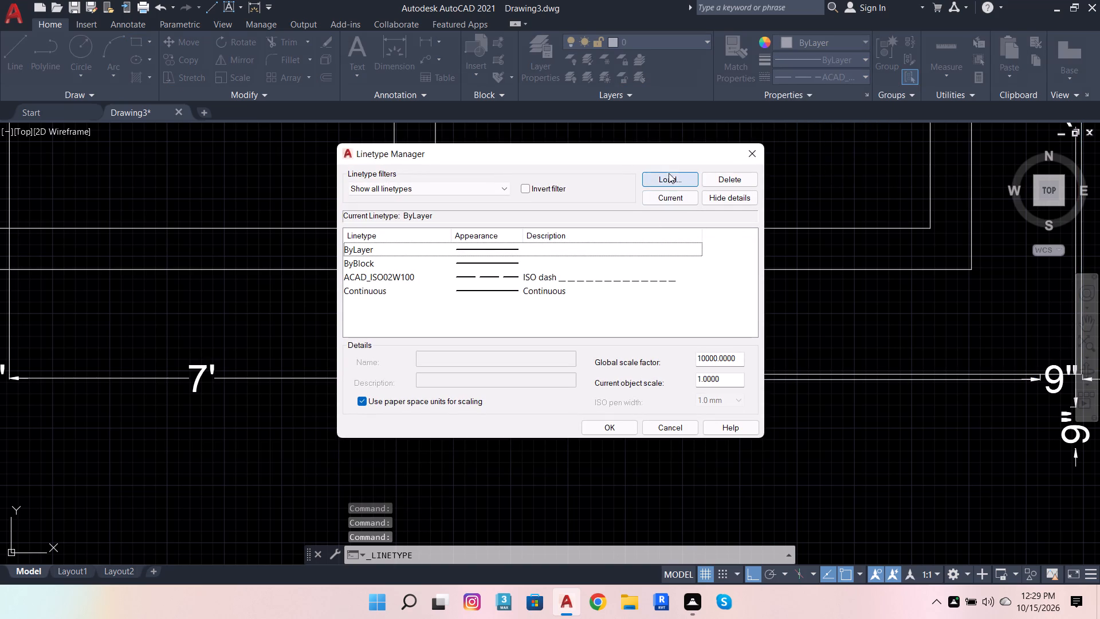
click(672, 177)
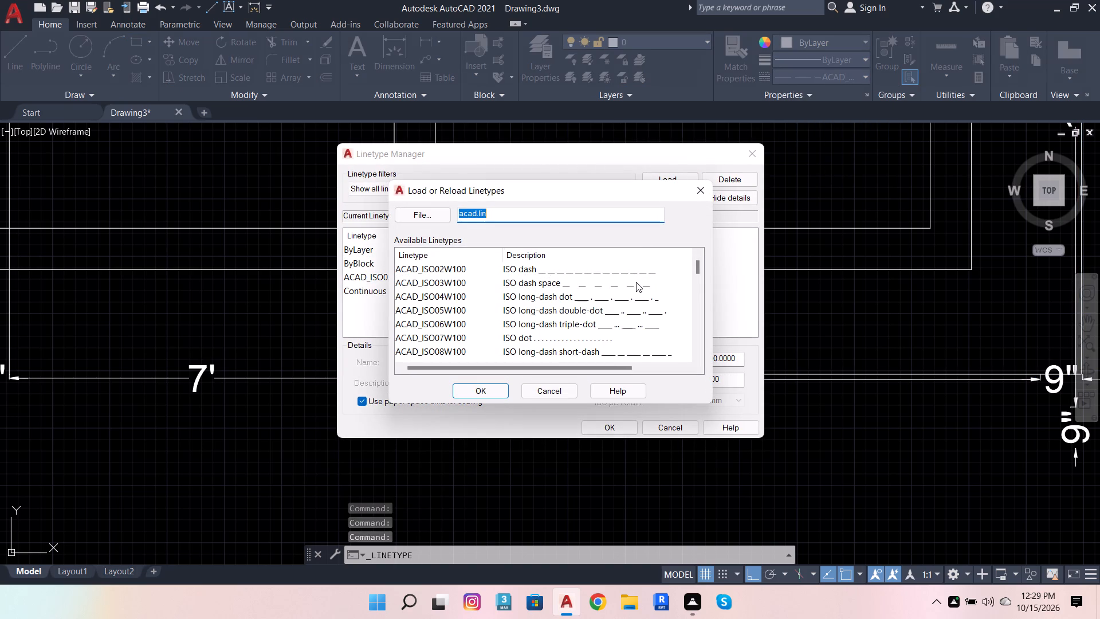
click(636, 282)
click(477, 391)
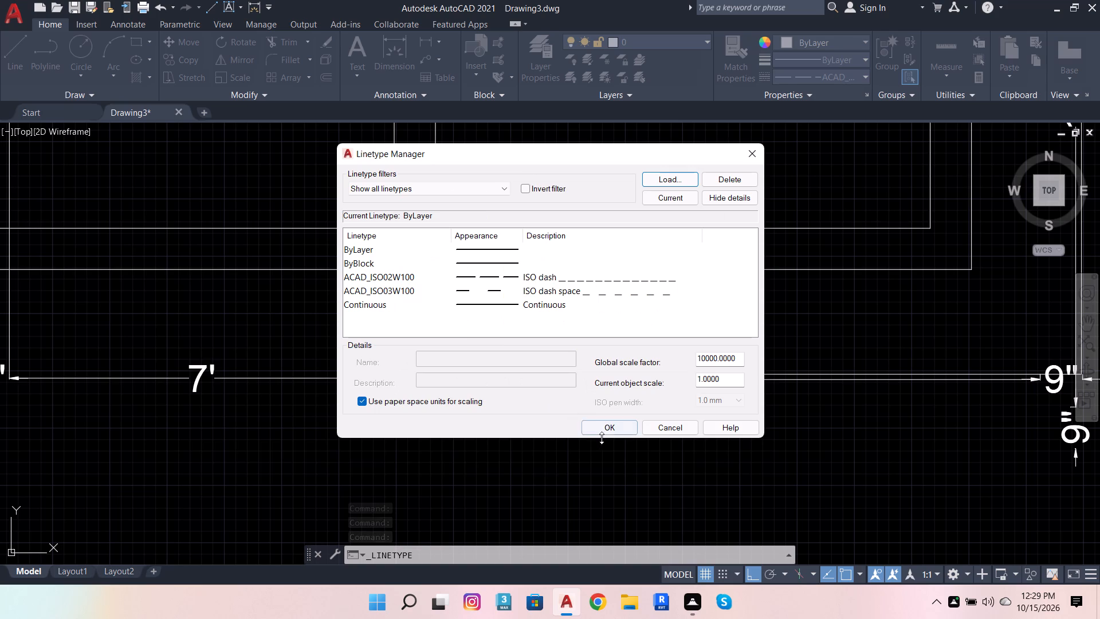
click(607, 429)
Assign the ACAD_ISO03W100 linetype to the car parking's outer boundary polyline.
scroll(645, 386, up, 2)
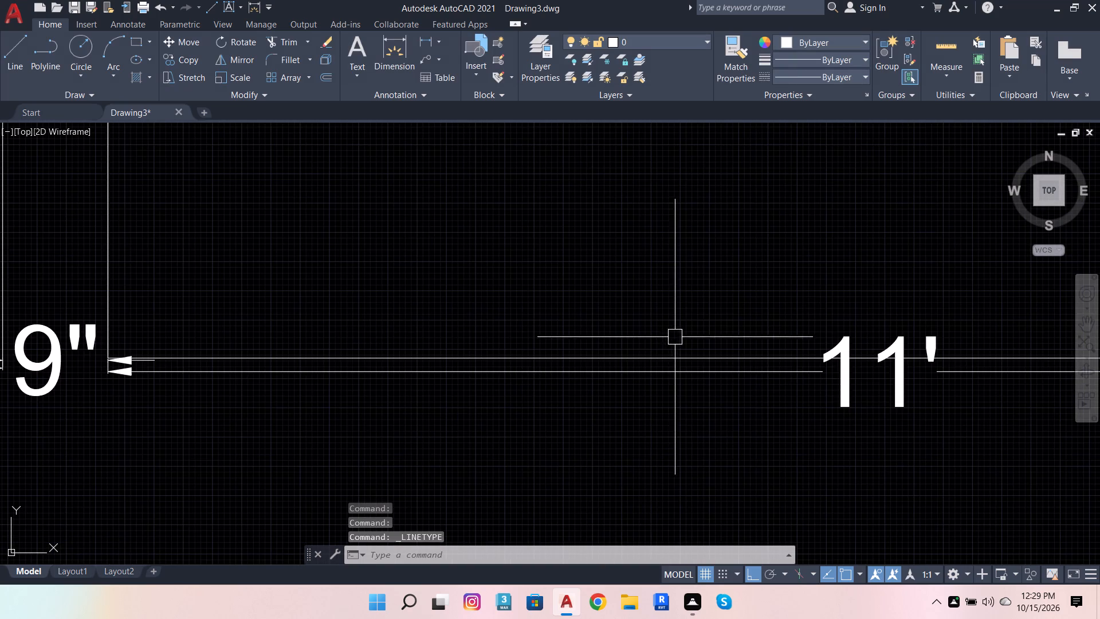
scroll(675, 348, up, 2)
click(677, 366)
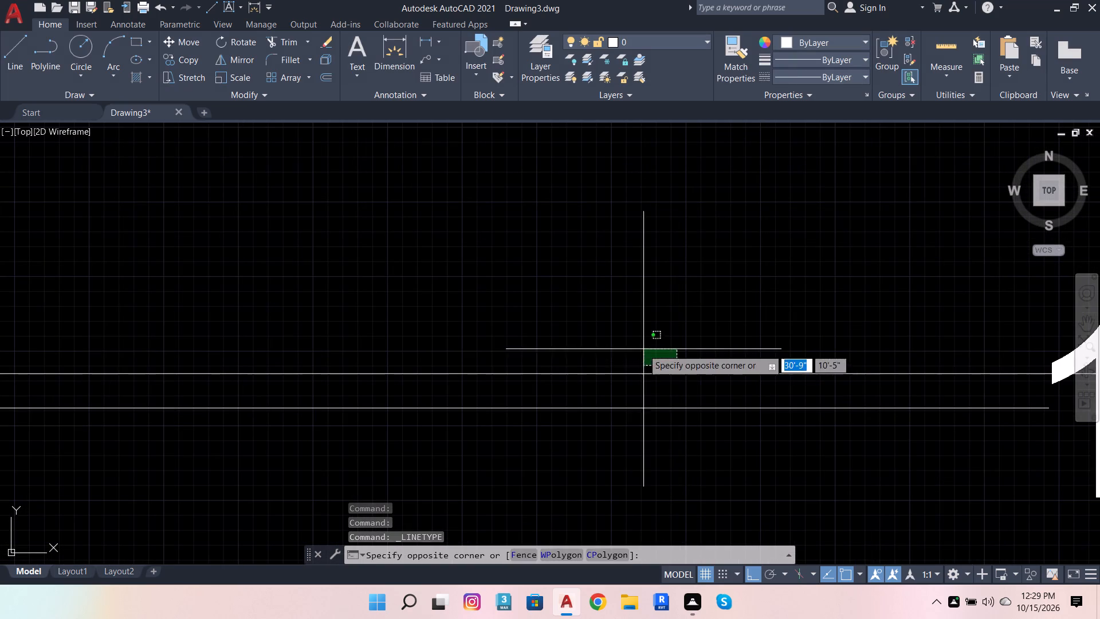
click(611, 382)
scroll(481, 362, down, 2)
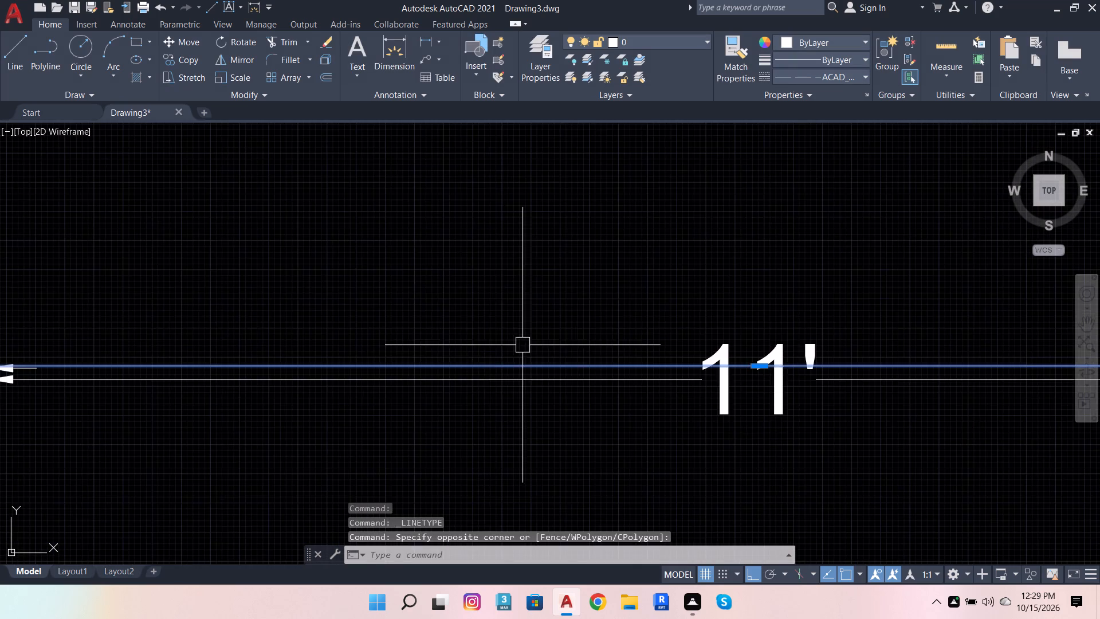
scroll(524, 345, down, 2)
click(792, 71)
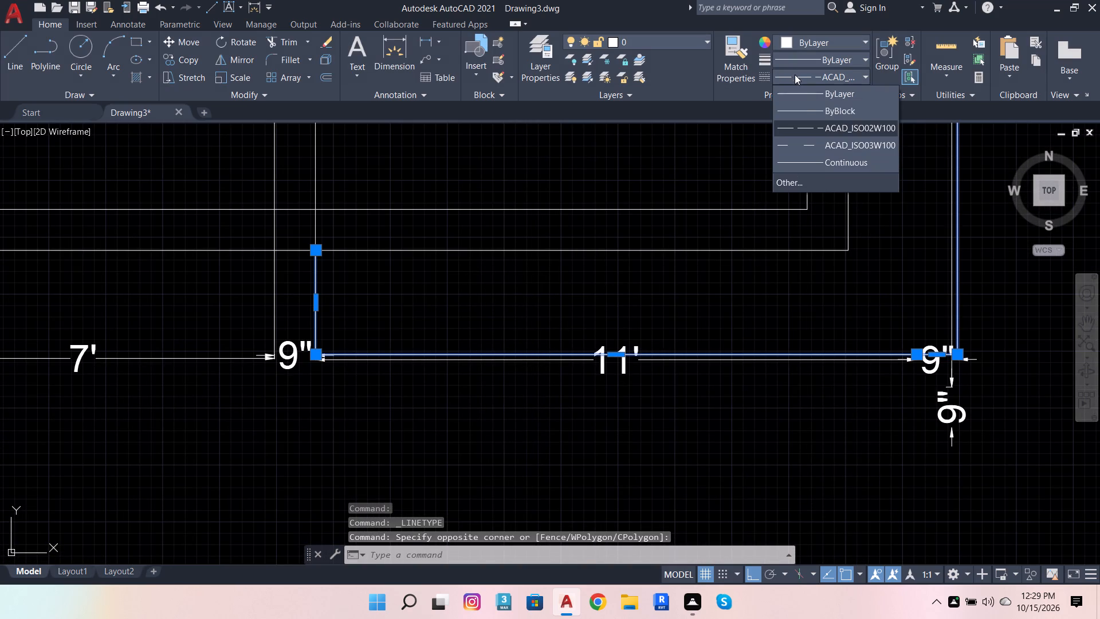
click(811, 136)
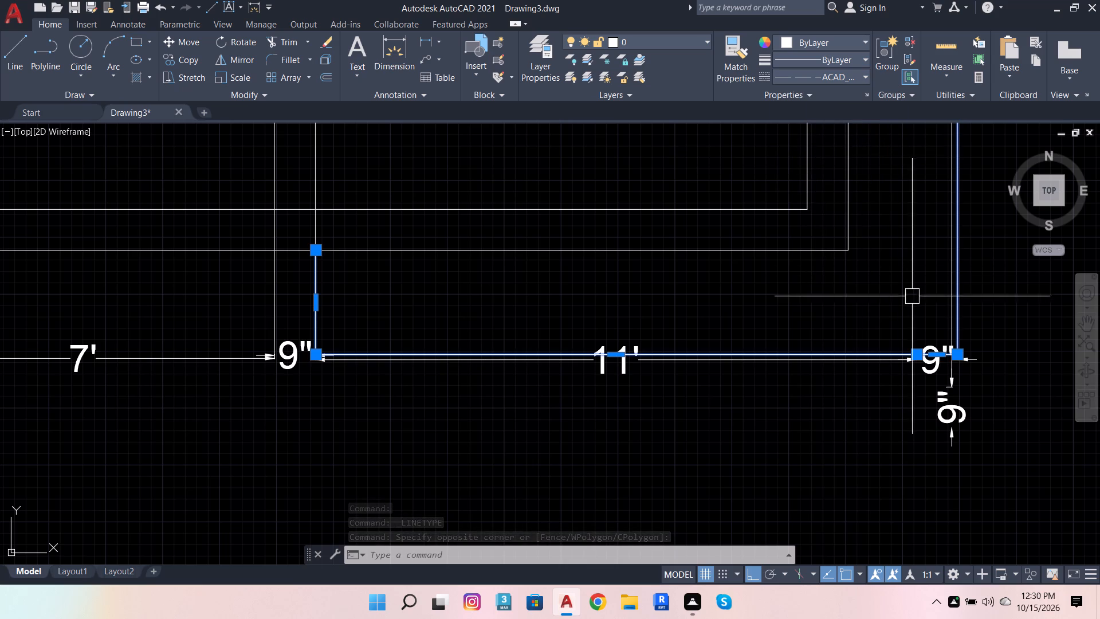
click(852, 74)
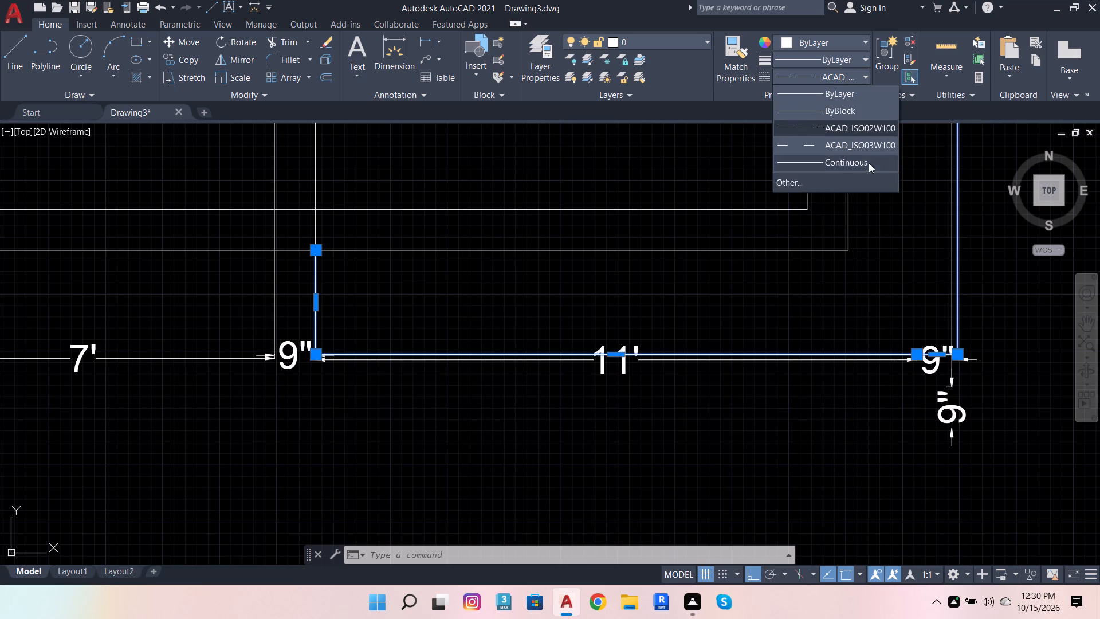
click(861, 149)
scroll(785, 334, up, 2)
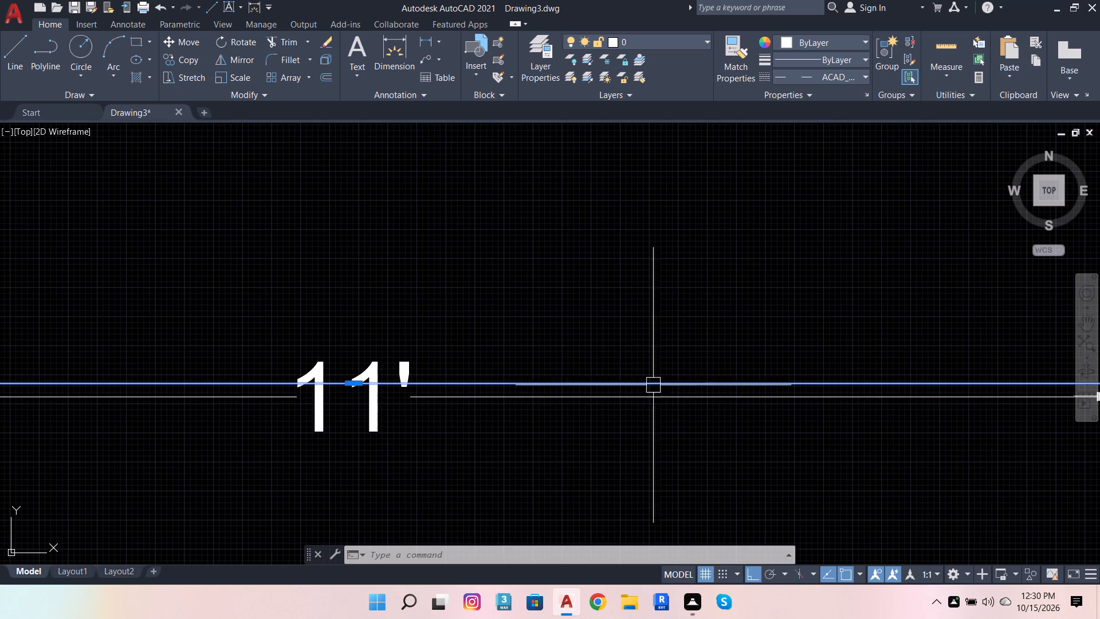
scroll(616, 400, up, 1)
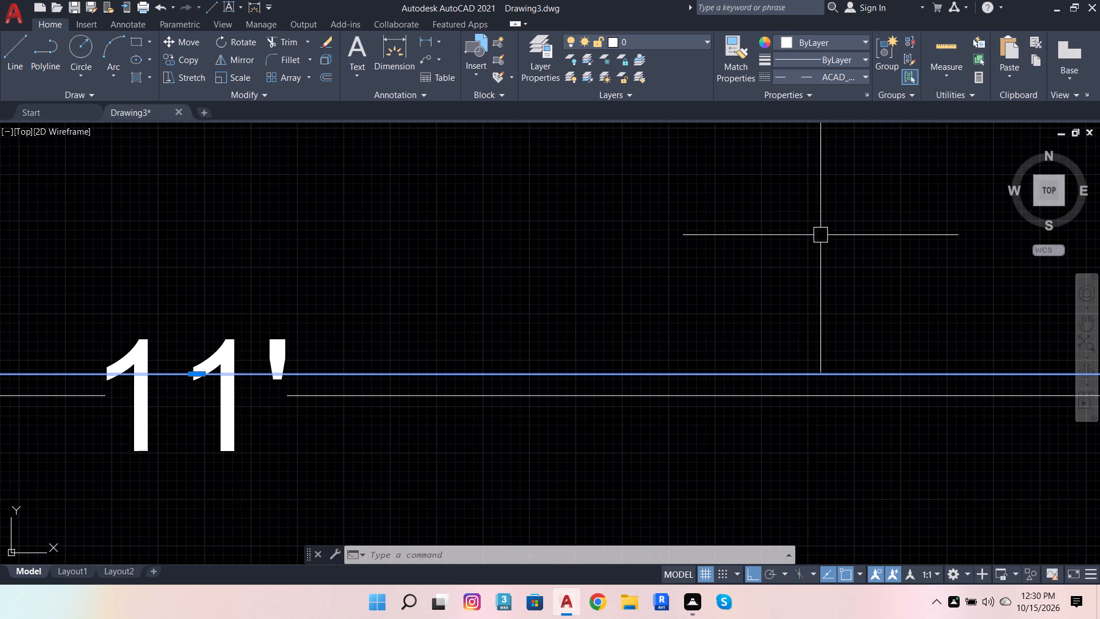
key(Escape)
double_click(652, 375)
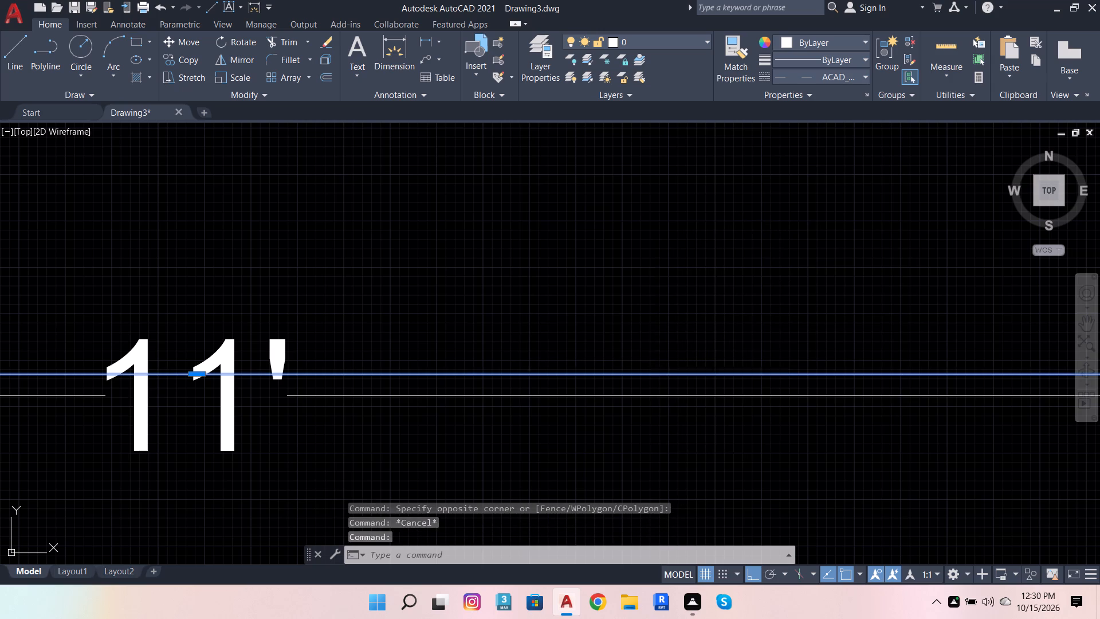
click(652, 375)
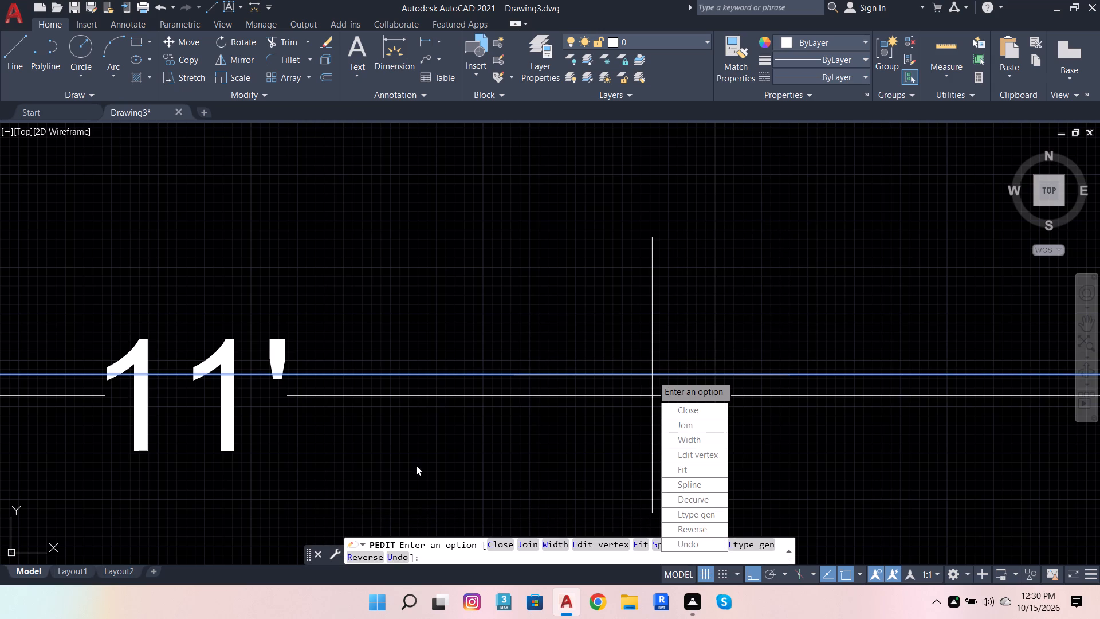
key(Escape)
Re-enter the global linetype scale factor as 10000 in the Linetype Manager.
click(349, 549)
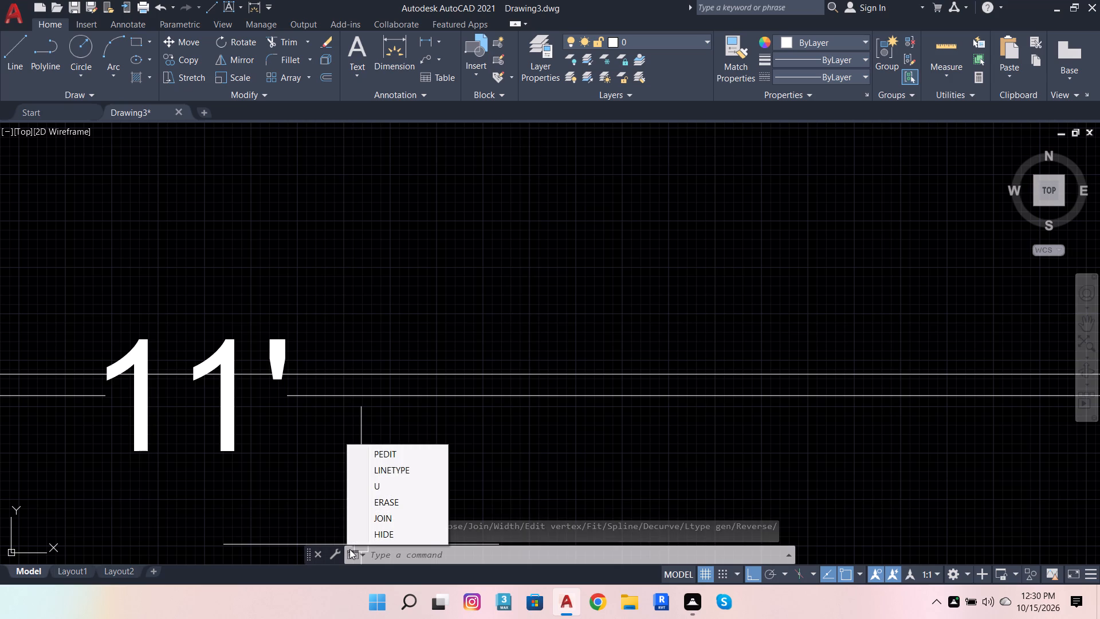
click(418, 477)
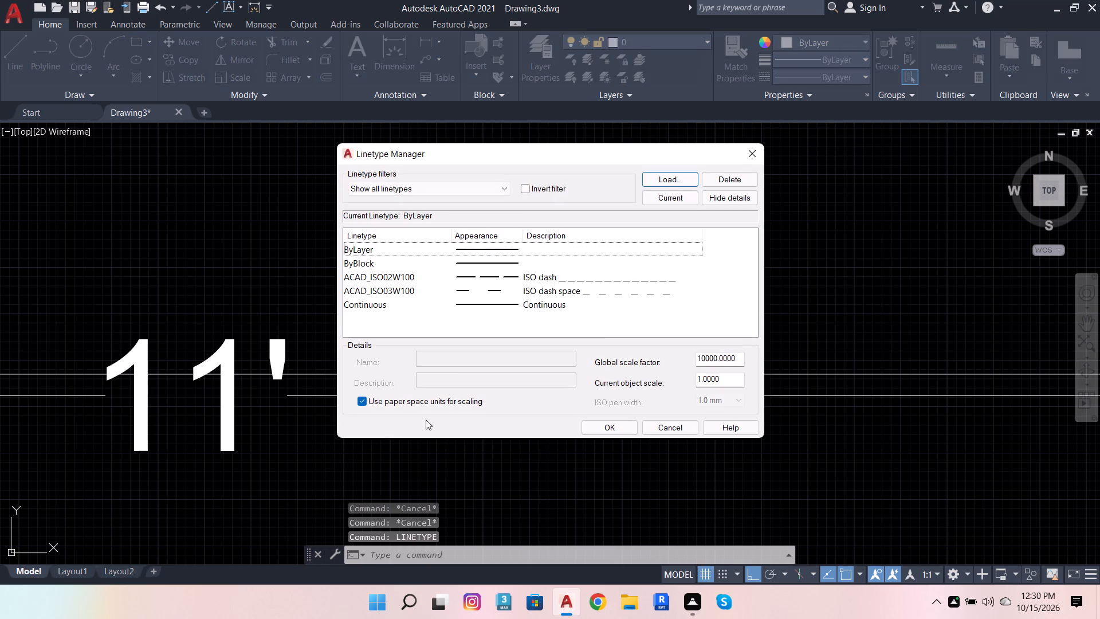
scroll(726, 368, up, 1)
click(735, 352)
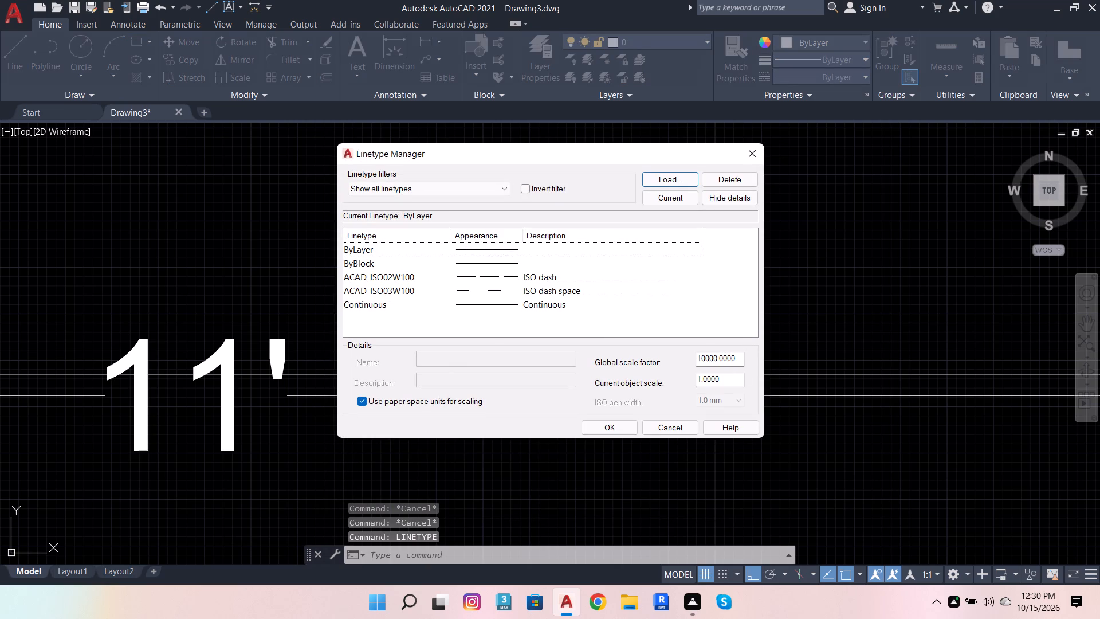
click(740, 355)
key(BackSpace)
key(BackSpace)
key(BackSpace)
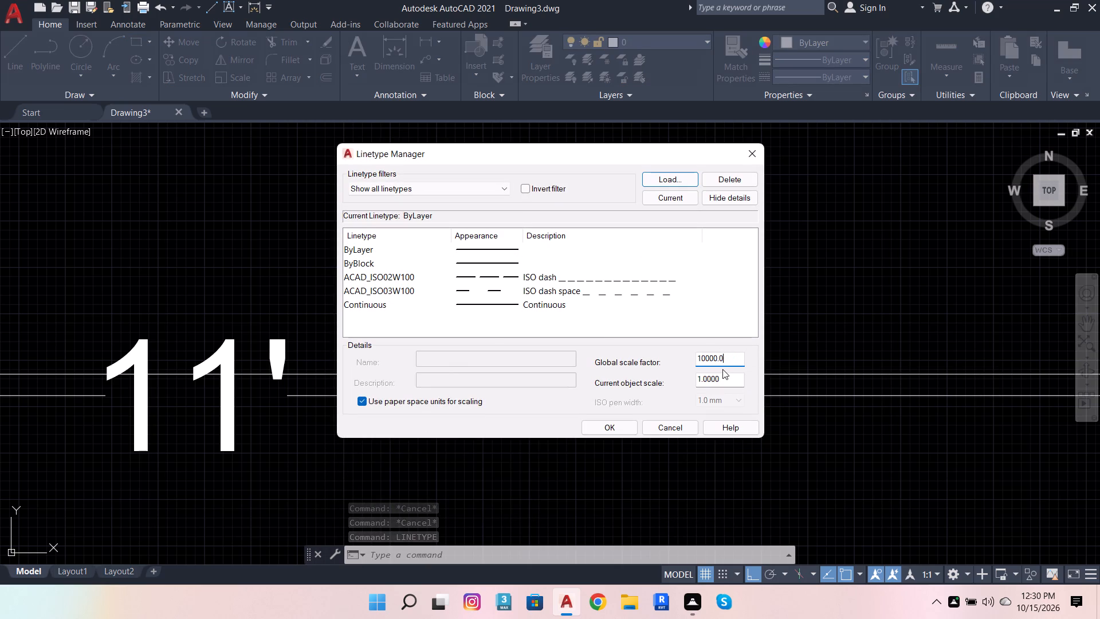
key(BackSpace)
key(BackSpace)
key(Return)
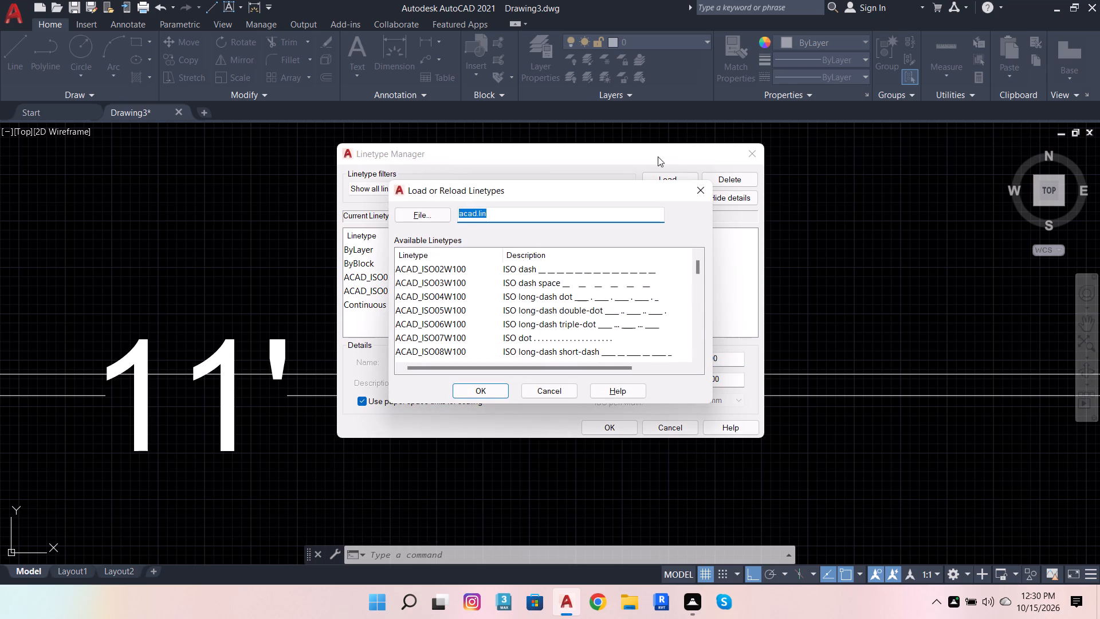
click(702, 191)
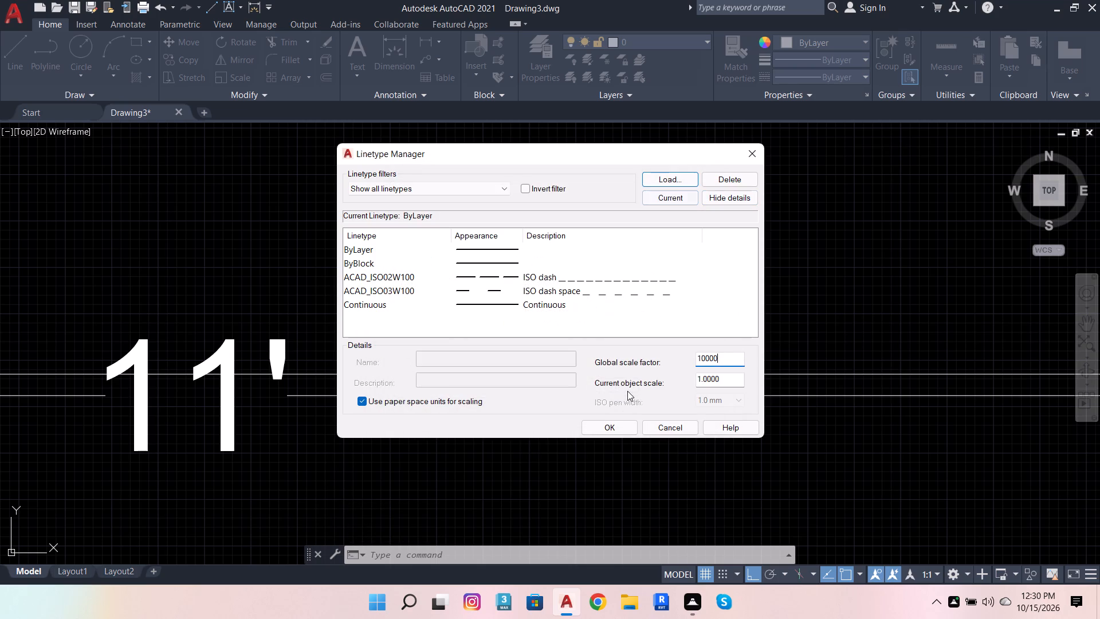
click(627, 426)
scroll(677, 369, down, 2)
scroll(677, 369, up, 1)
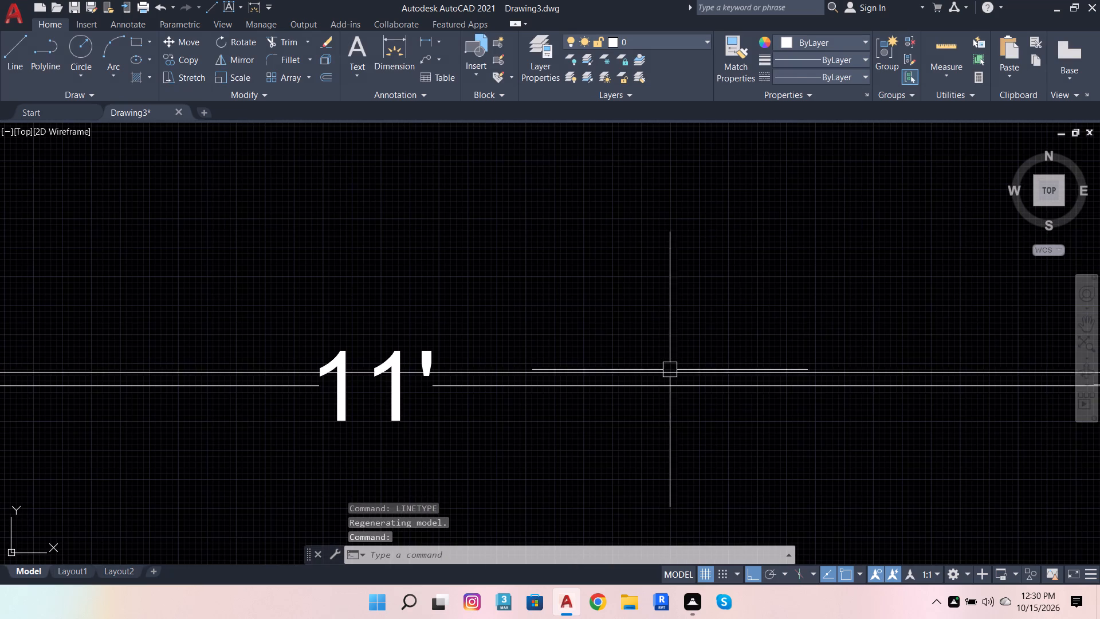
Set the global linetype scale factor to 20 in the Linetype Manager.
click(669, 370)
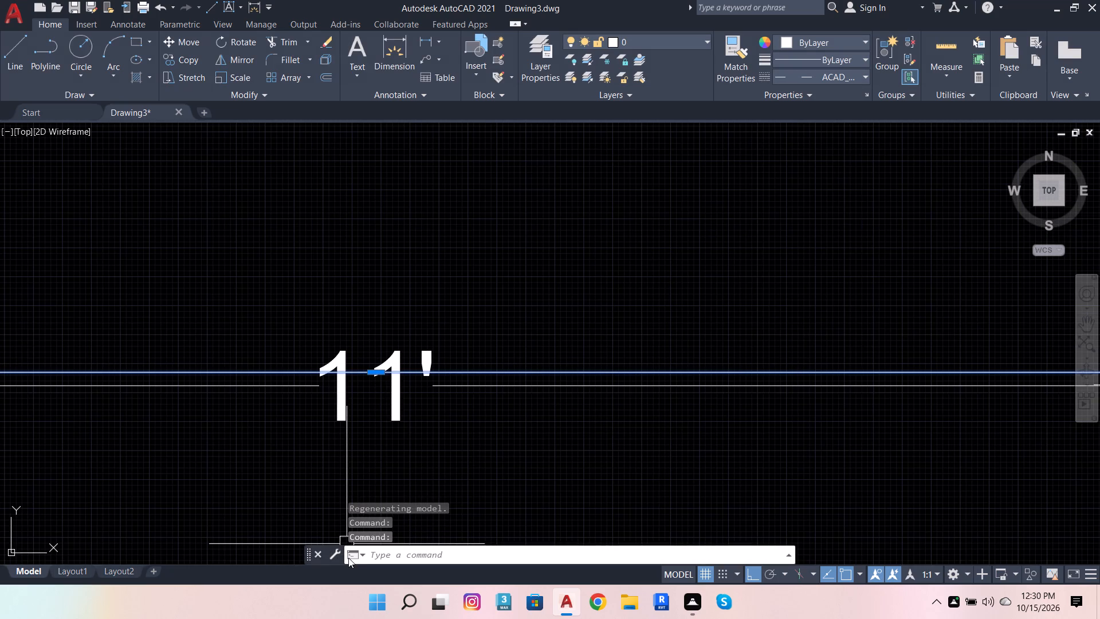
click(348, 558)
click(402, 459)
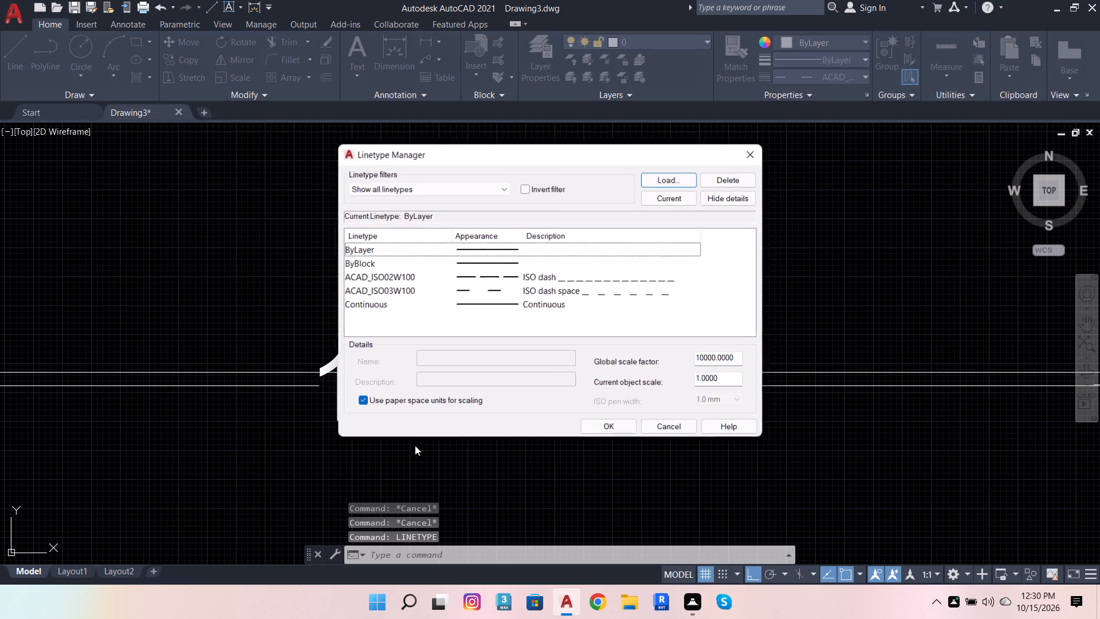
scroll(737, 361, up, 1)
click(738, 362)
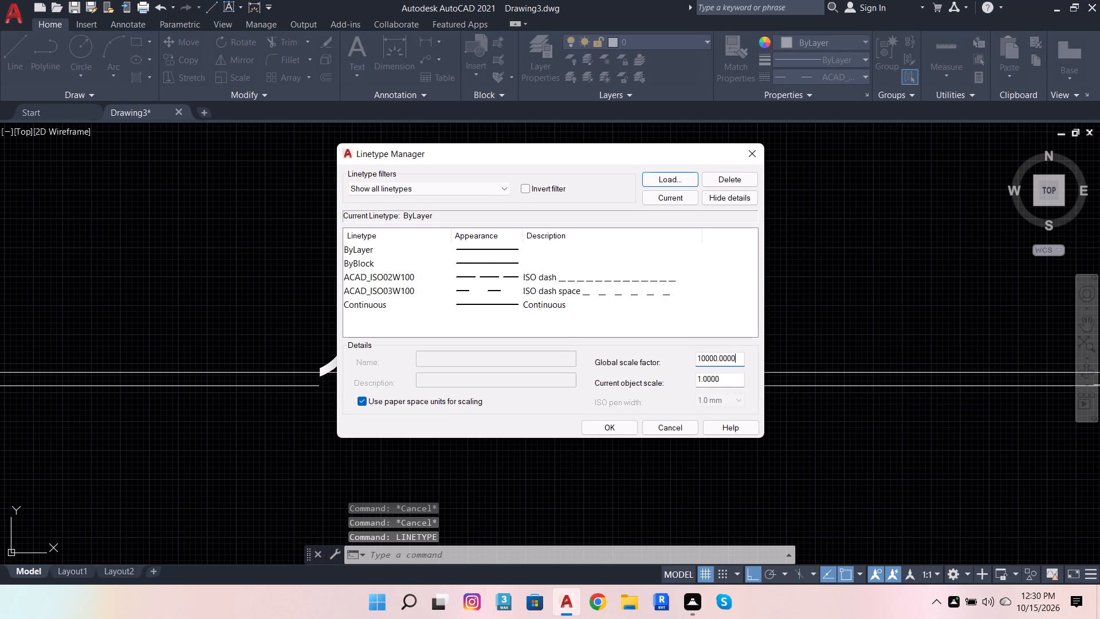
key(BackSpace)
key(BackSpace)
key(BackSpace)
key(BackSpace)
key(BackSpace)
key(BackSpace)
key(BackSpace)
key(BackSpace)
key(BackSpace)
key(BackSpace)
key(BackSpace)
key(BackSpace)
key(BackSpace)
key(BackSpace)
key(BackSpace)
key(BackSpace)
key(BackSpace)
key(BackSpace)
key(BackSpace)
key(BackSpace)
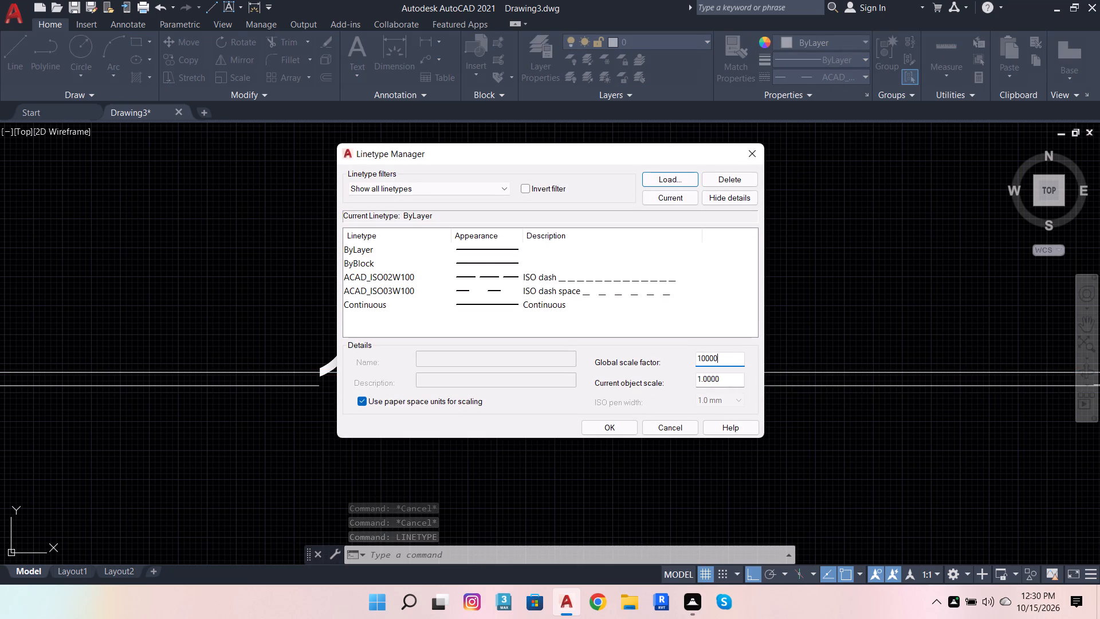
text(20)
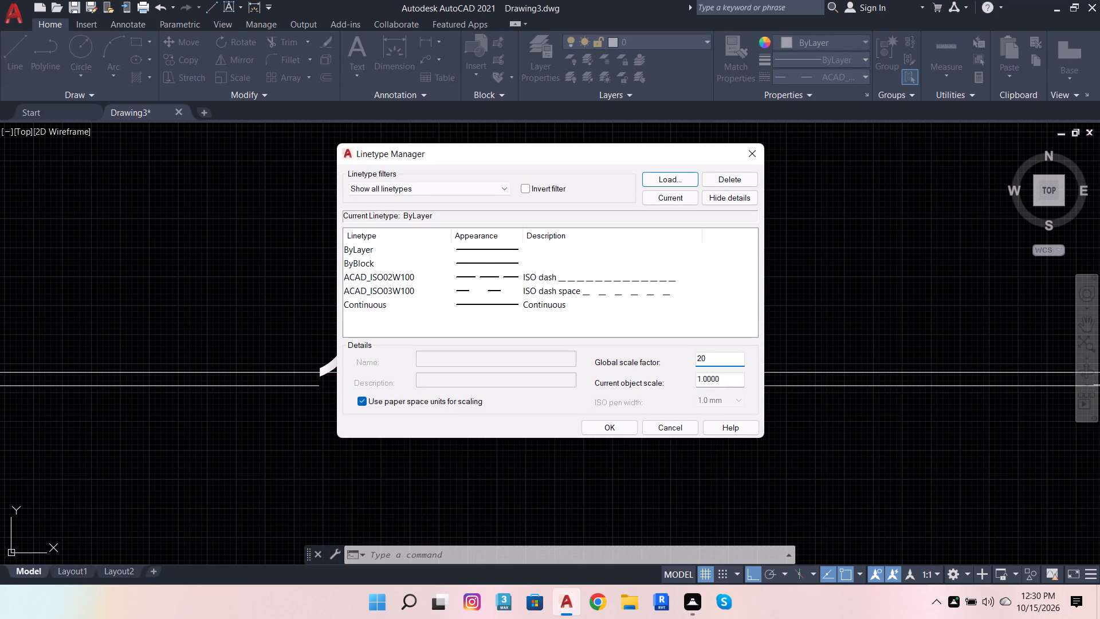
key(Return)
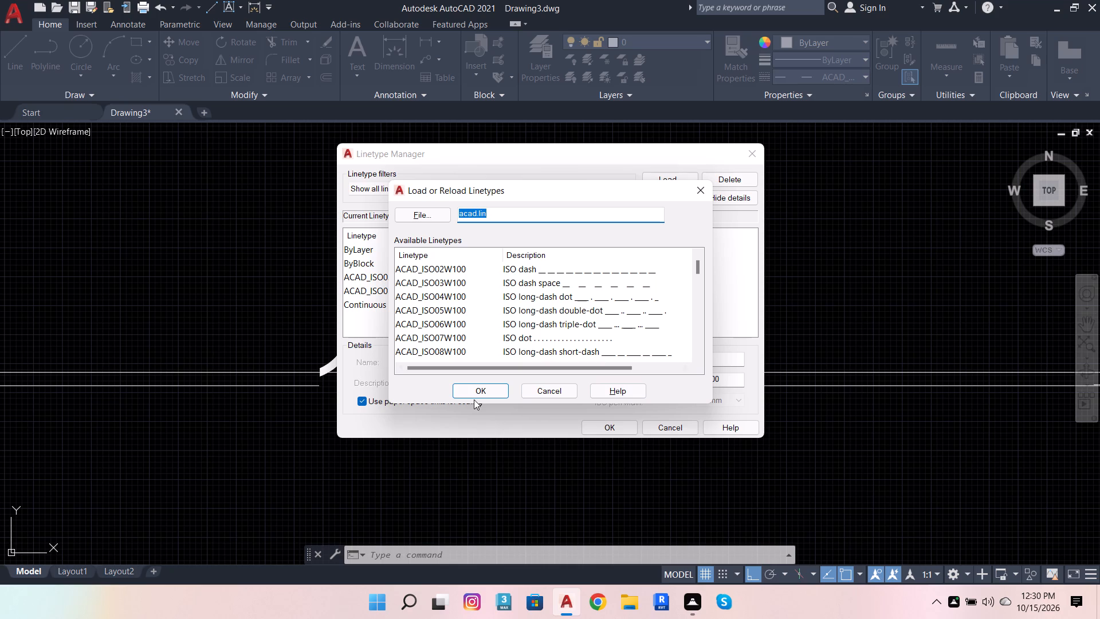
click(474, 399)
click(484, 394)
click(623, 429)
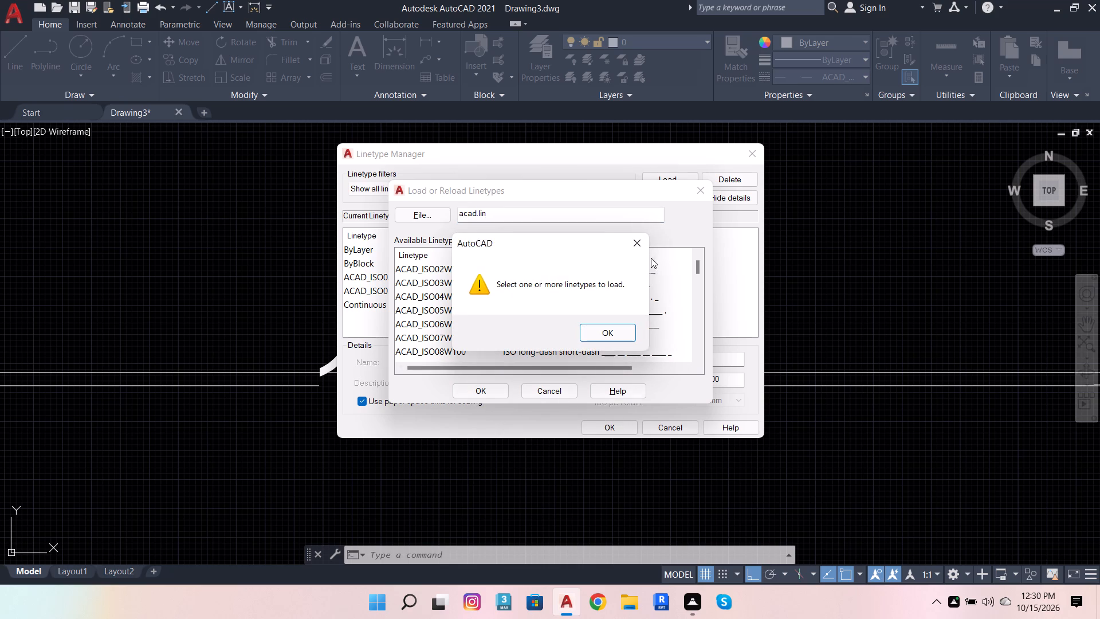
click(644, 248)
click(628, 432)
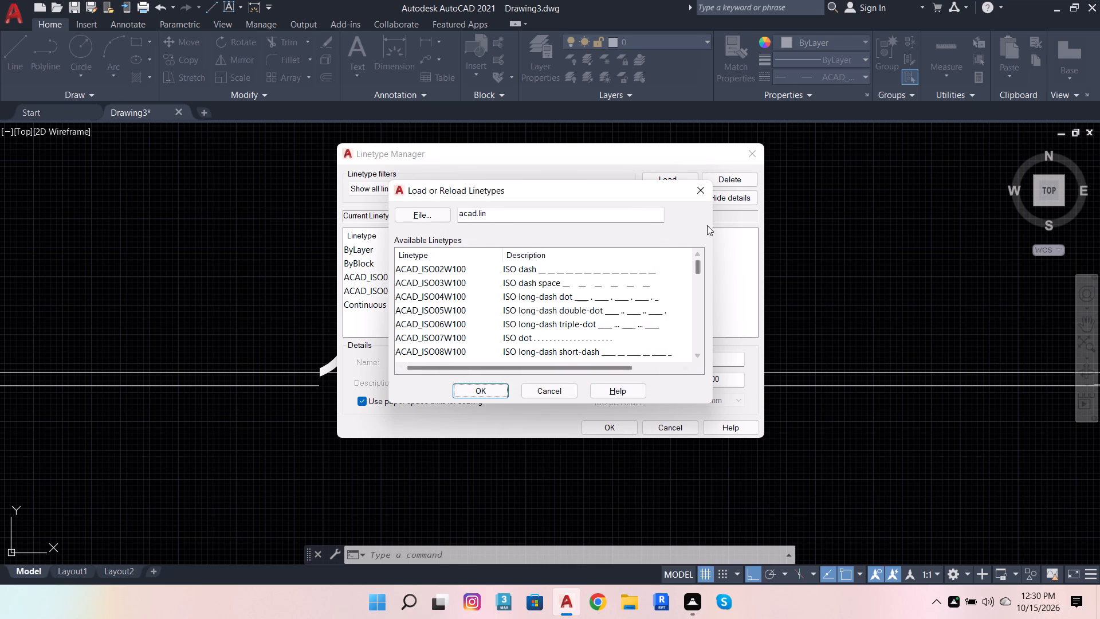
click(701, 189)
click(612, 422)
Change the linetype of the car parking's outer boundary polyline to ACAD_ISO02W100 (ISO dash).
scroll(675, 408, down, 2)
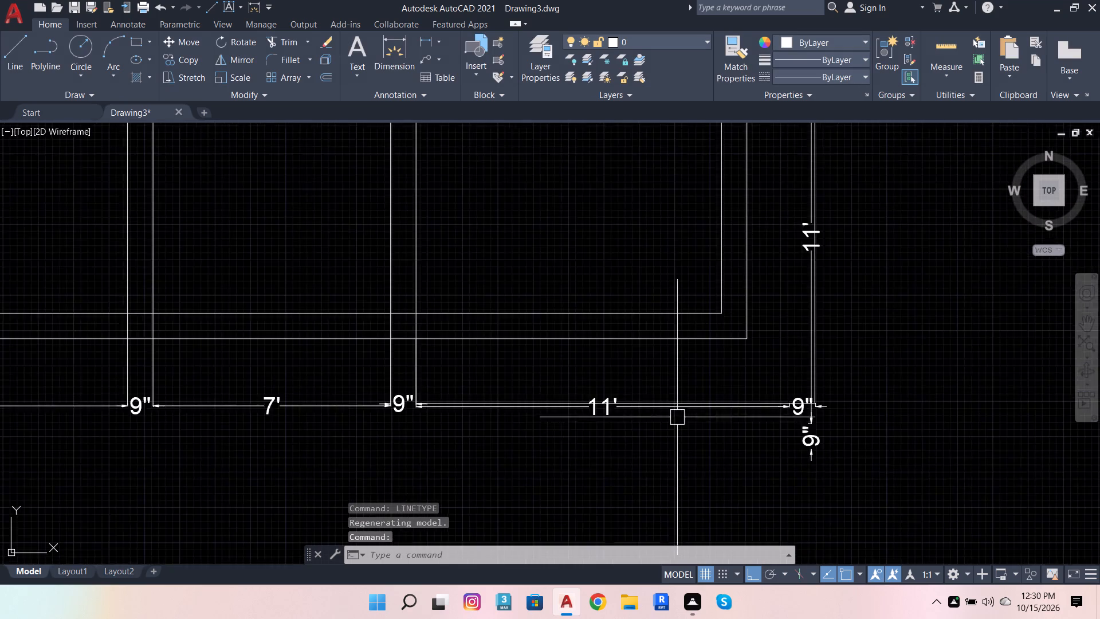
scroll(677, 417, down, 2)
scroll(671, 397, up, 4)
click(637, 472)
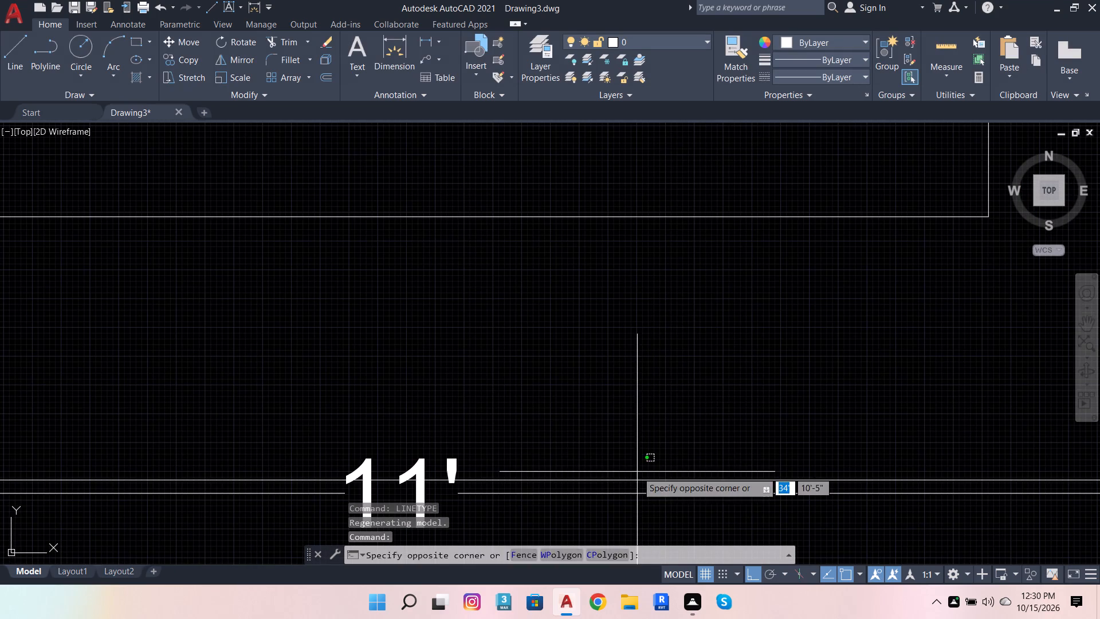
click(607, 481)
scroll(658, 436, down, 3)
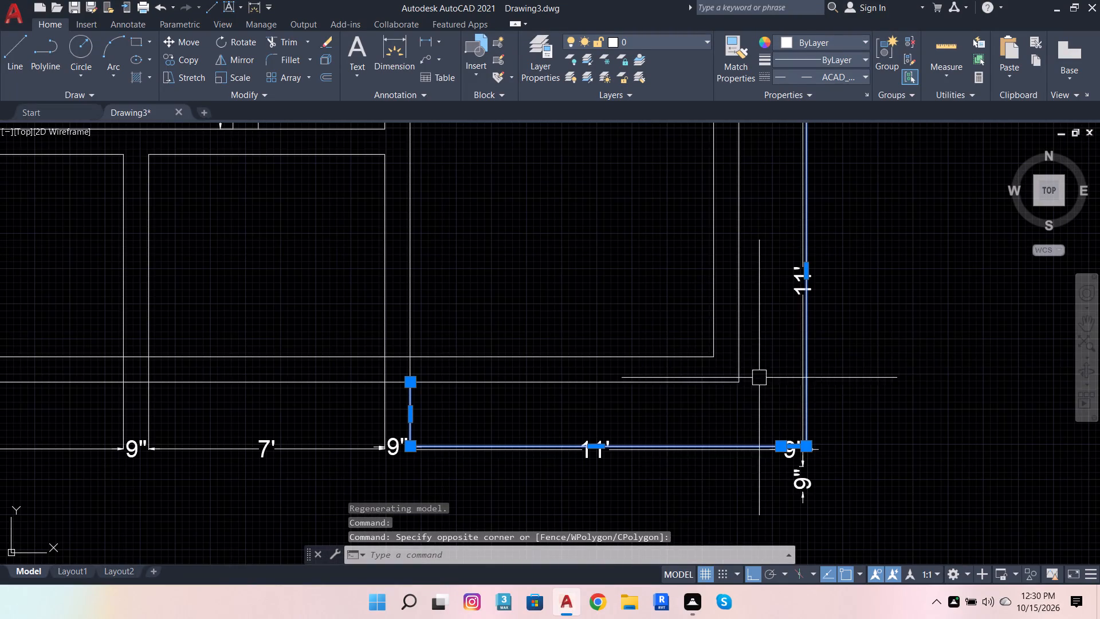
scroll(819, 338, up, 1)
scroll(819, 338, down, 2)
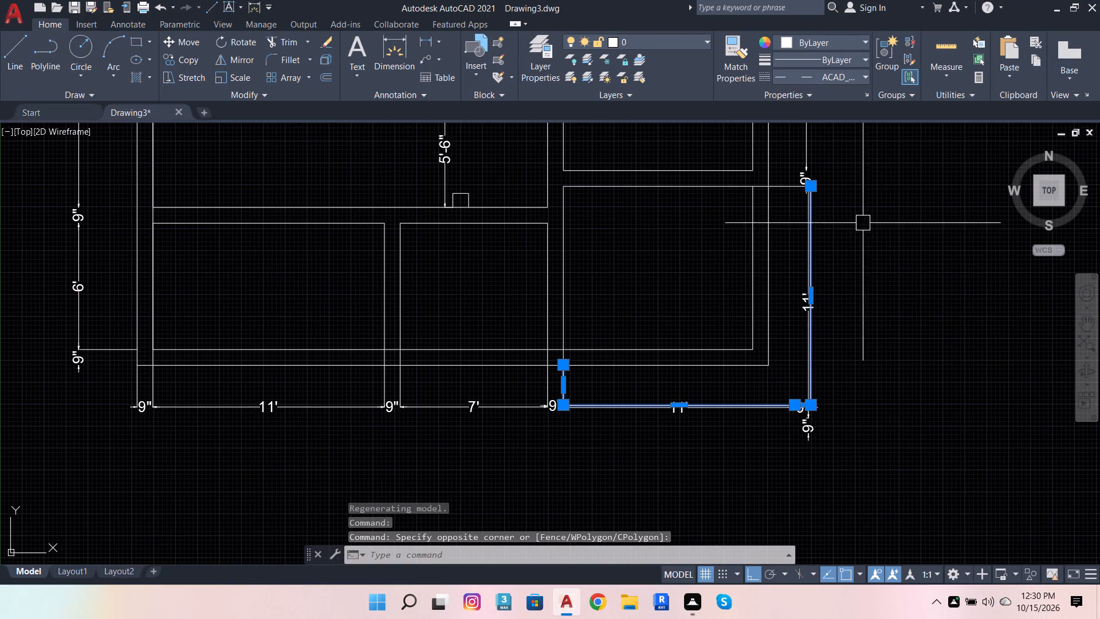
scroll(863, 223, up, 1)
scroll(847, 224, down, 1)
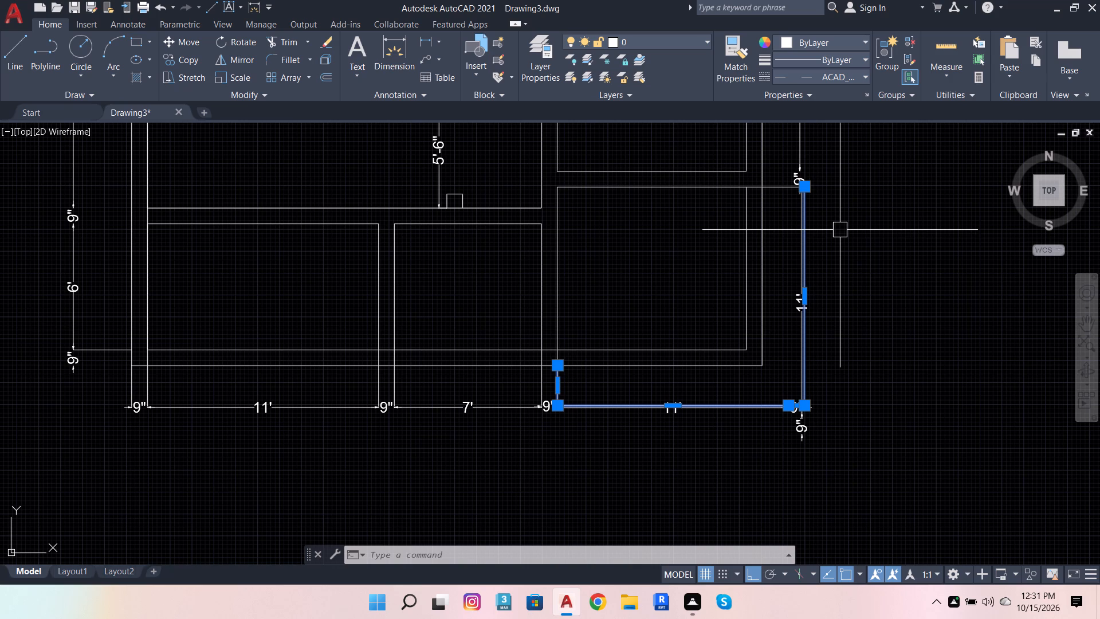
click(840, 79)
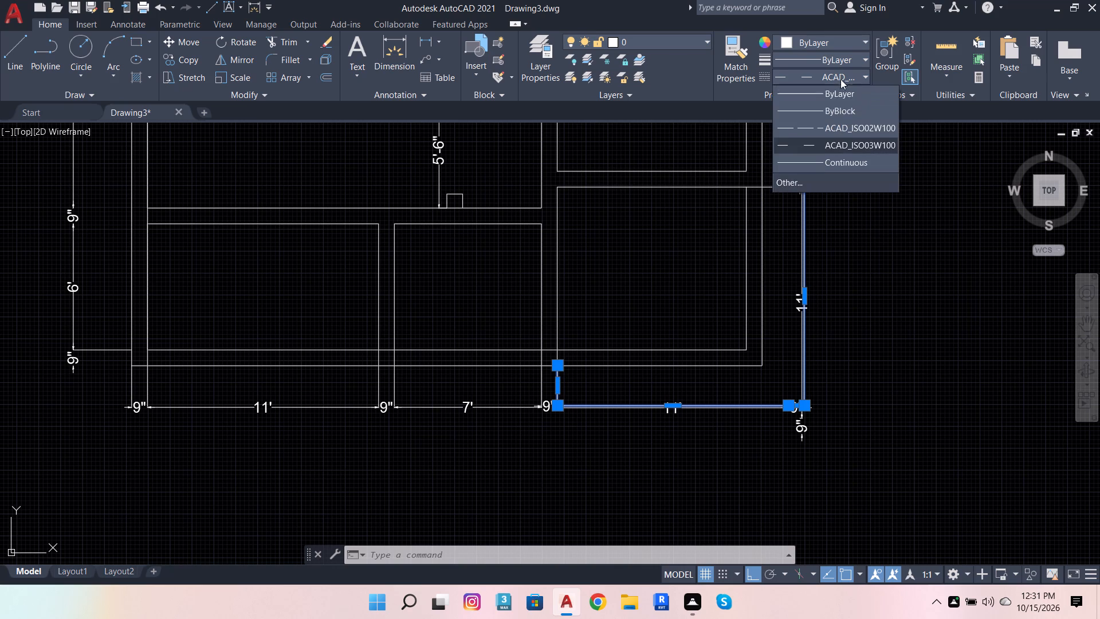
click(850, 132)
scroll(735, 351, up, 3)
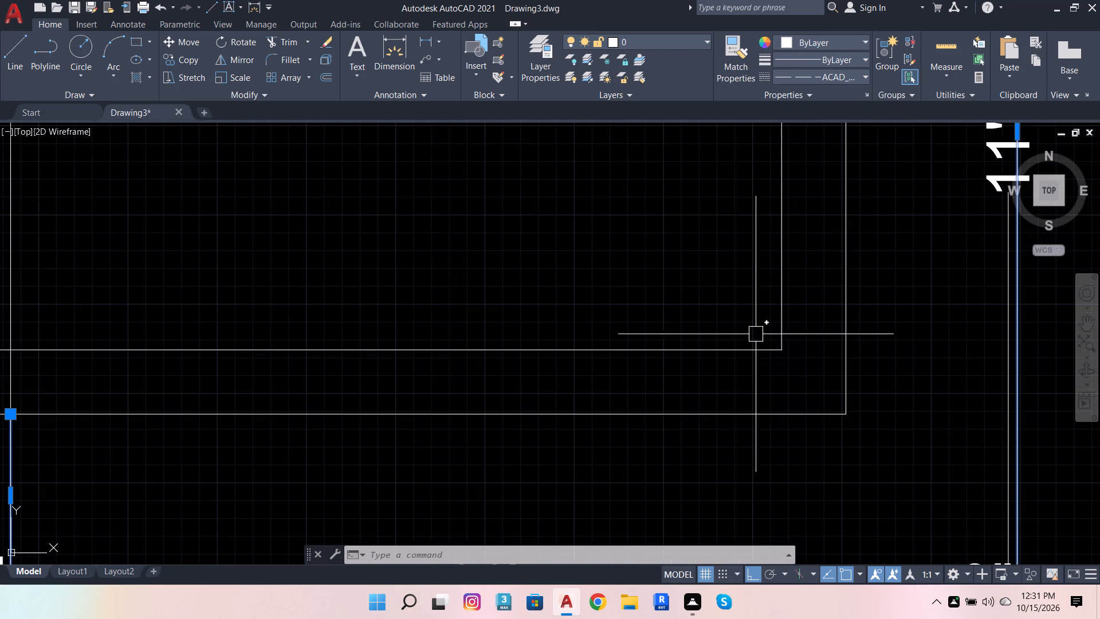
scroll(742, 357, down, 1)
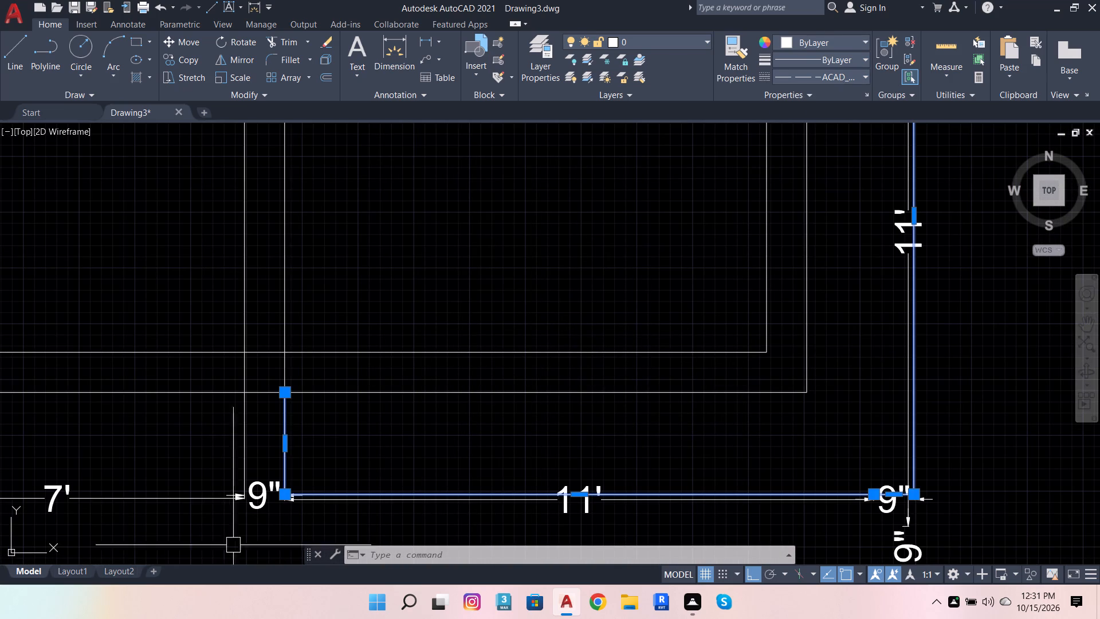
Set the global linetype scale factor to 1 in the Linetype Manager.
click(347, 552)
click(411, 448)
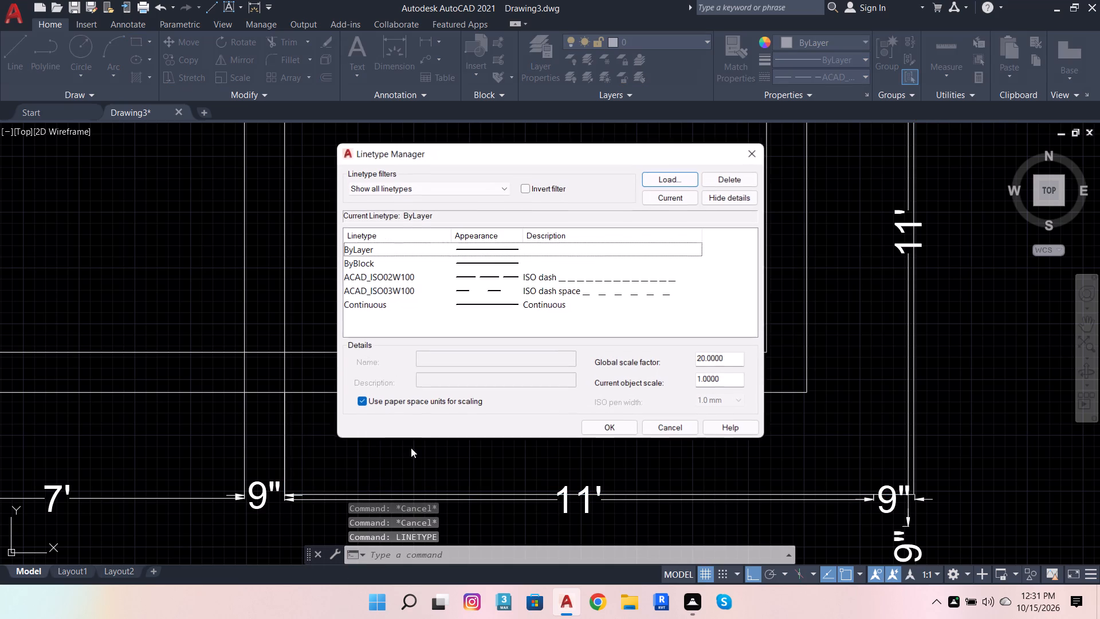
drag(734, 351, 678, 371)
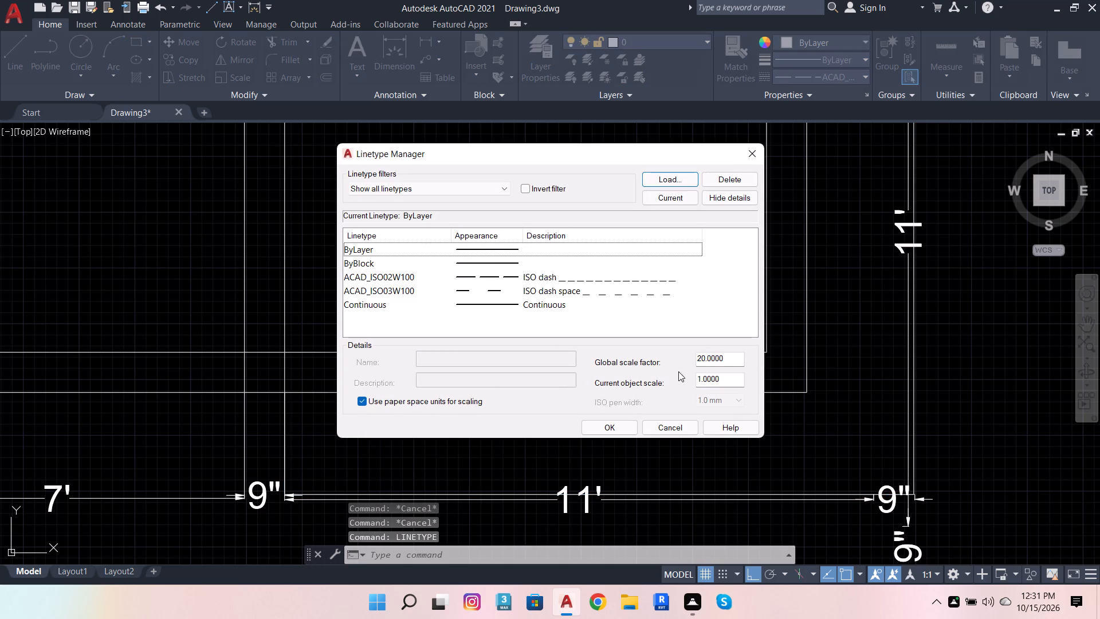
drag(678, 371, 678, 371)
scroll(721, 355, up, 6)
drag(708, 355, 685, 366)
key(BackSpace)
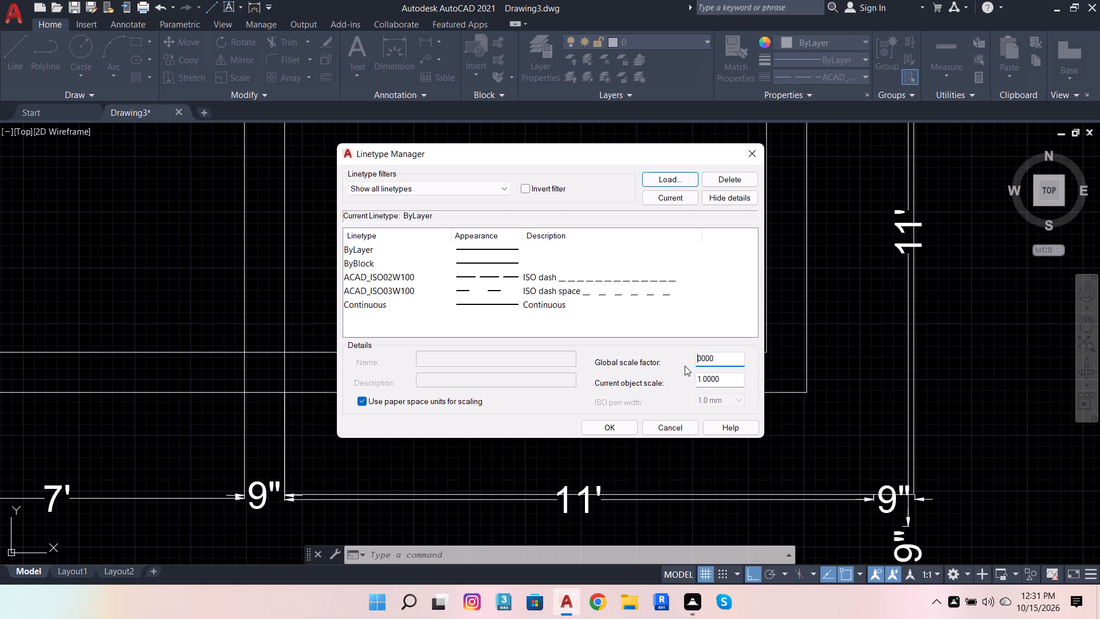
text(1.)
click(602, 436)
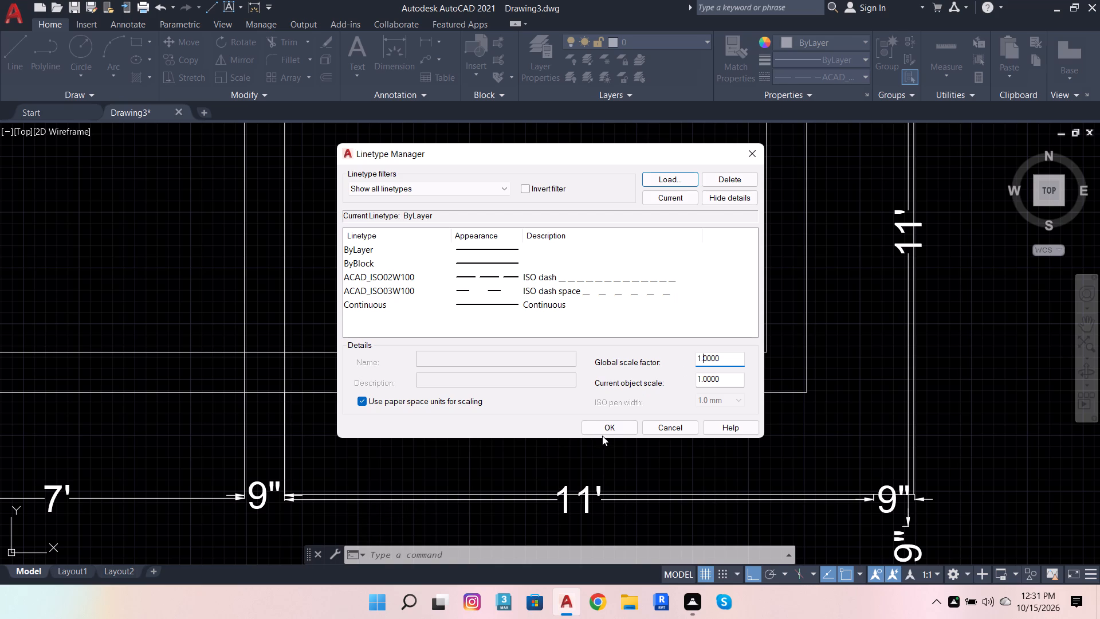
click(604, 430)
Make ACAD_ISO02W100 the current linetype and draw a horizontal line about 2' long from the outer wall line to the car parking boundary's upper end.
scroll(663, 459, down, 2)
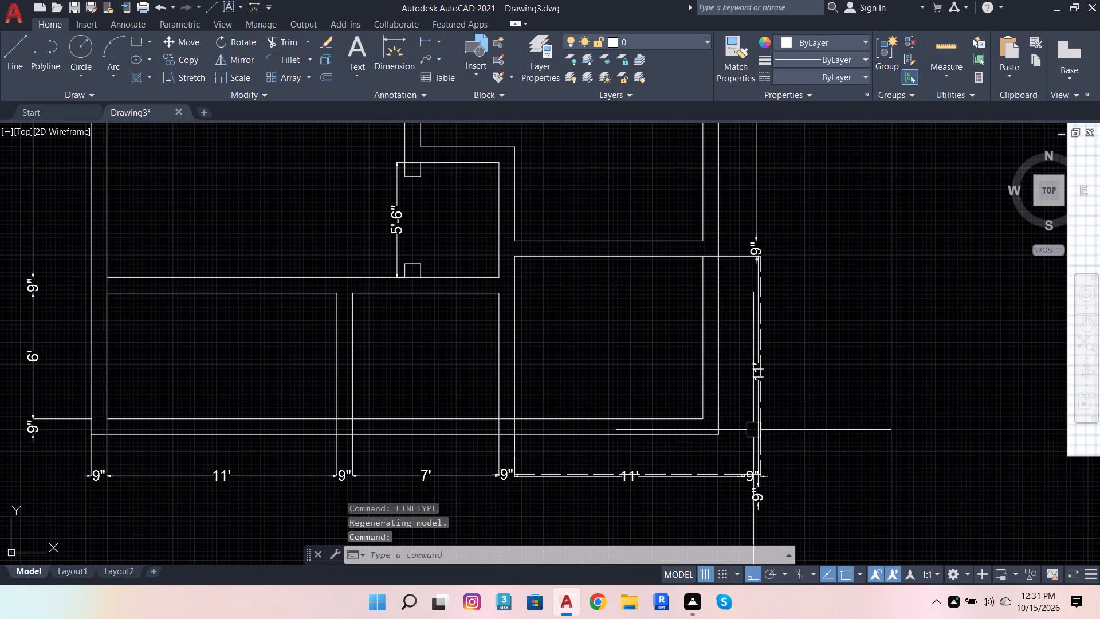
scroll(803, 384, up, 1)
scroll(564, 447, down, 2)
scroll(602, 425, up, 2)
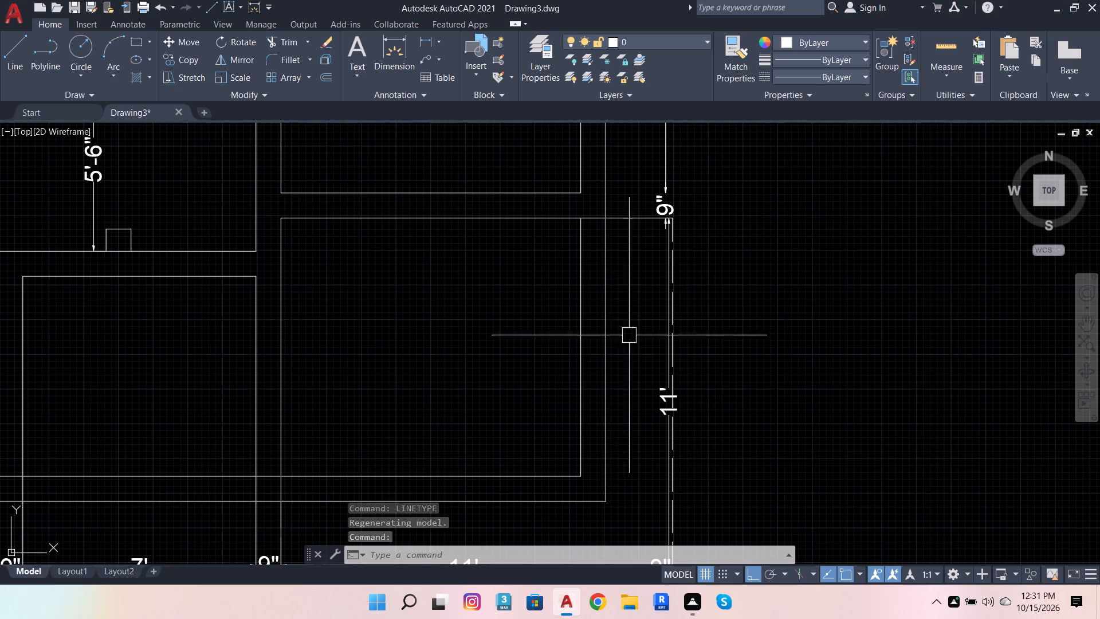
scroll(667, 203, up, 3)
scroll(455, 277, down, 2)
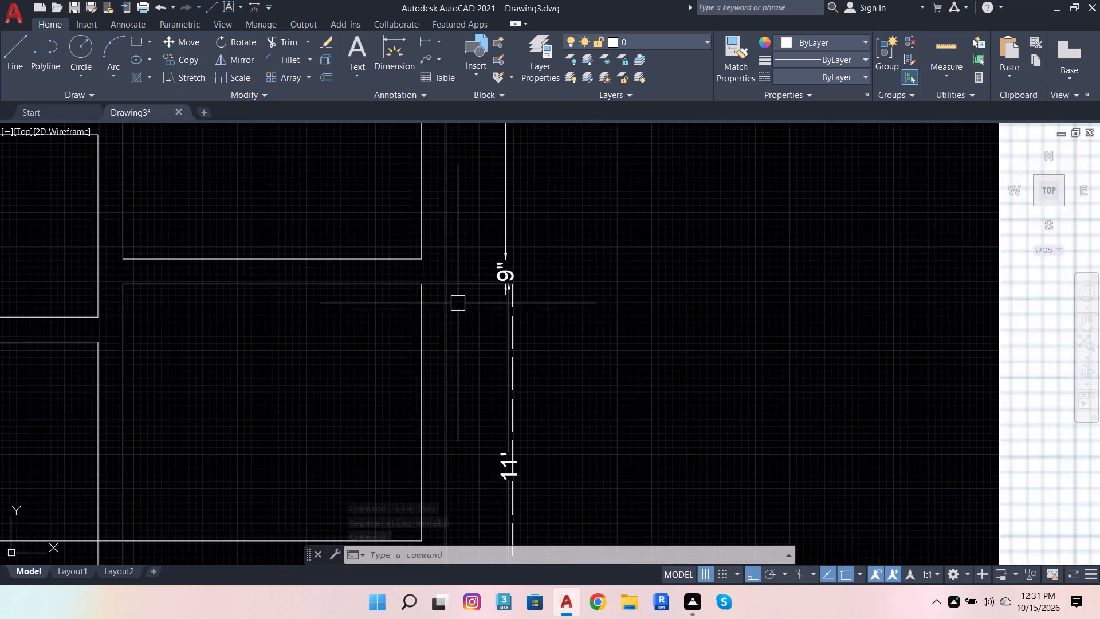
scroll(458, 303, down, 2)
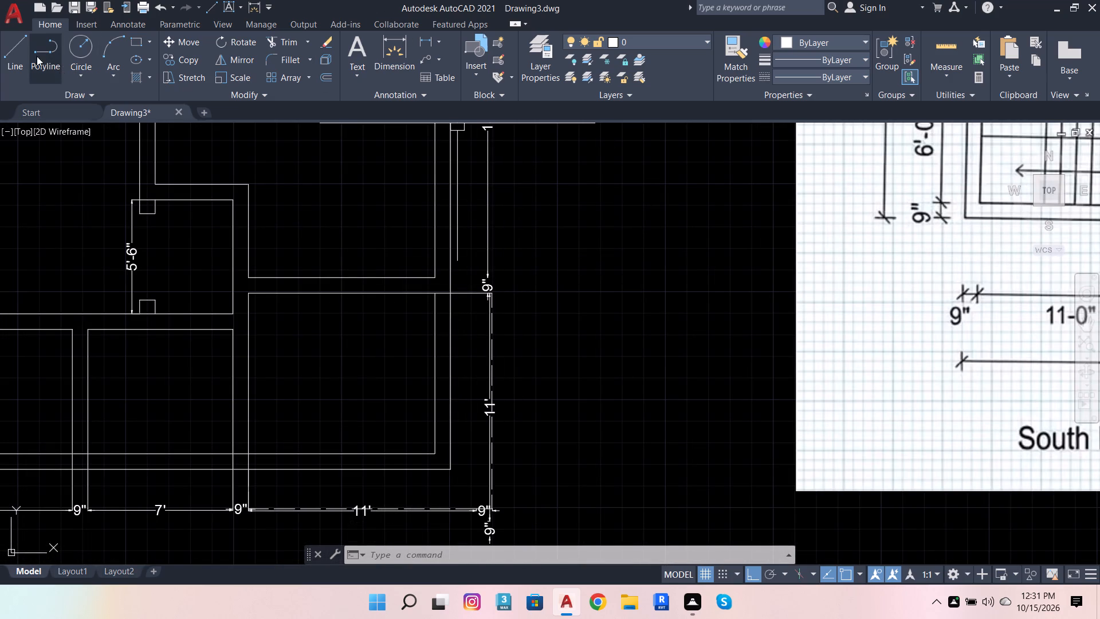
click(25, 47)
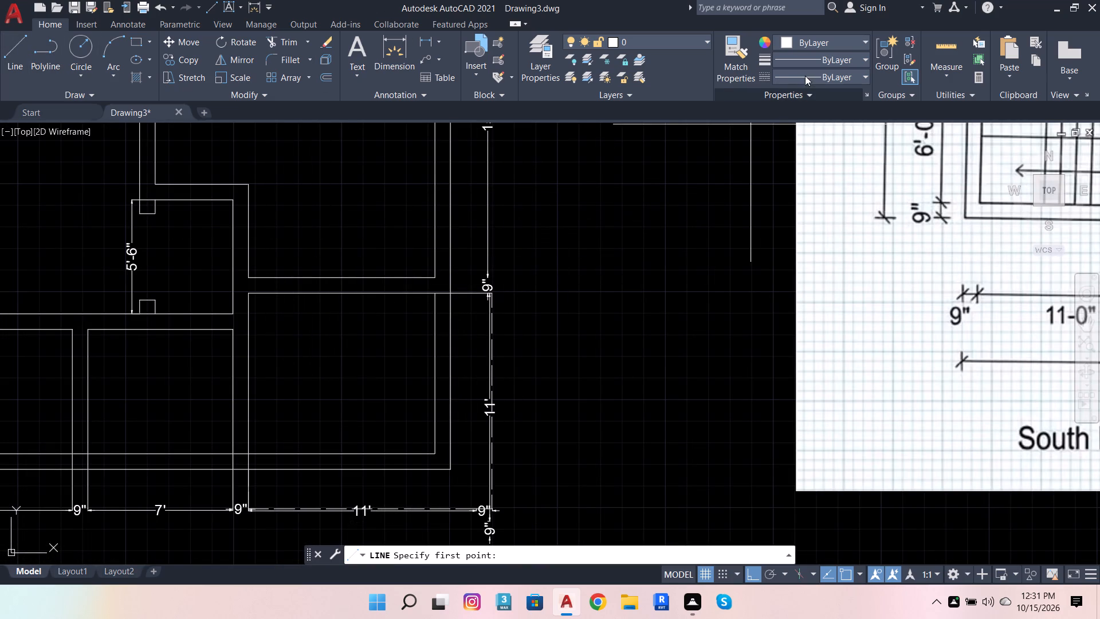
click(806, 76)
click(819, 127)
scroll(448, 275, up, 4)
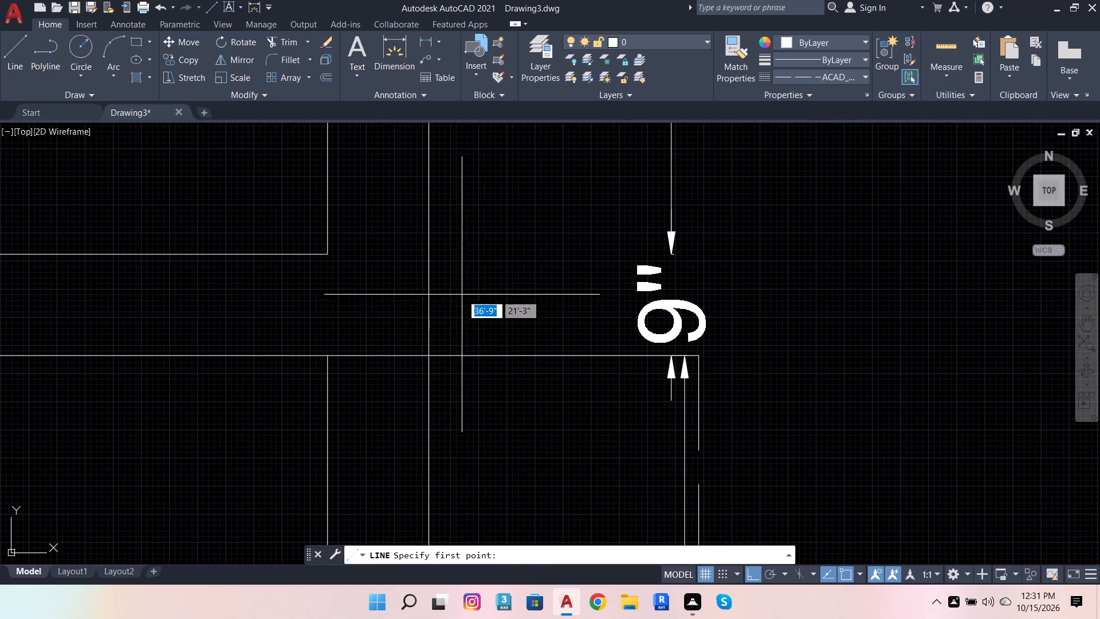
click(425, 355)
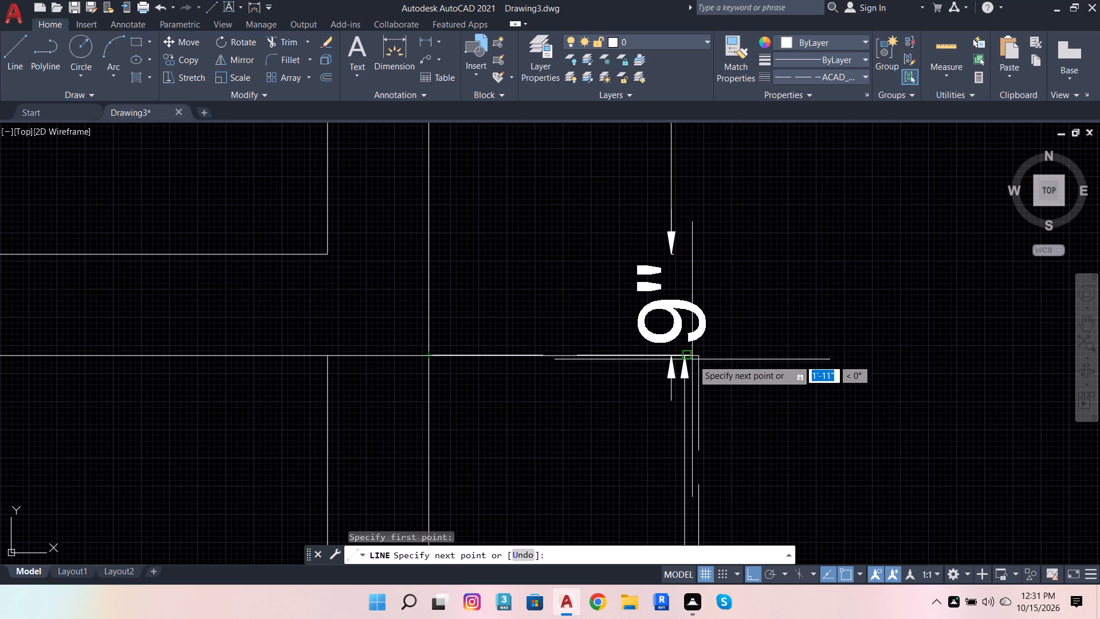
click(696, 358)
scroll(761, 323, down, 1)
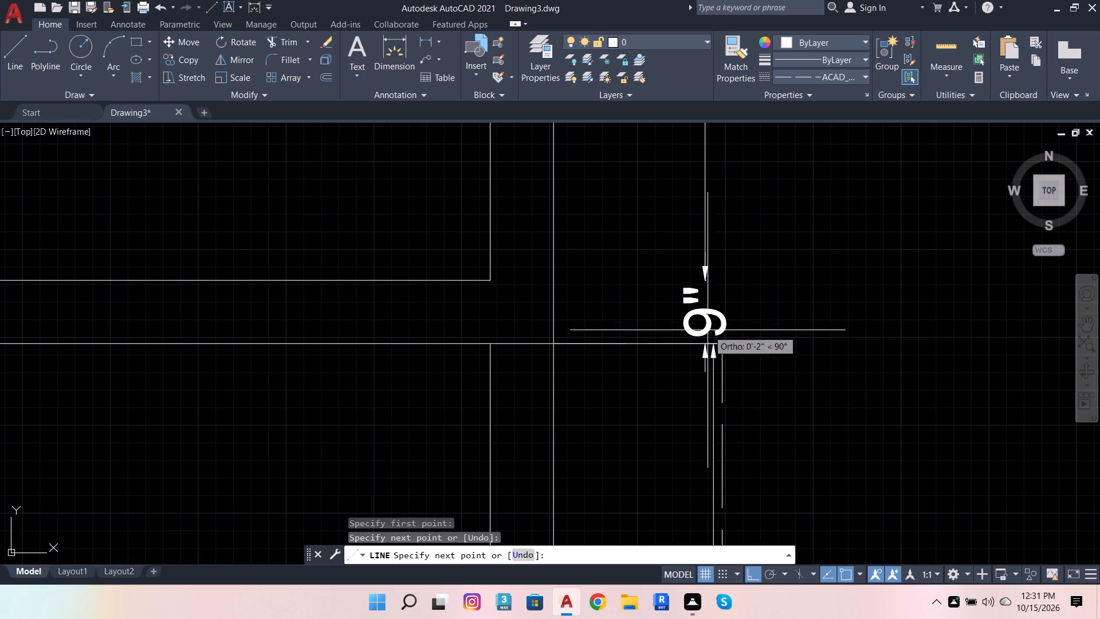
key(Escape)
Delete the old continuous line running from the inner wall corner to the car parking boundary's upper end.
scroll(568, 349, up, 2)
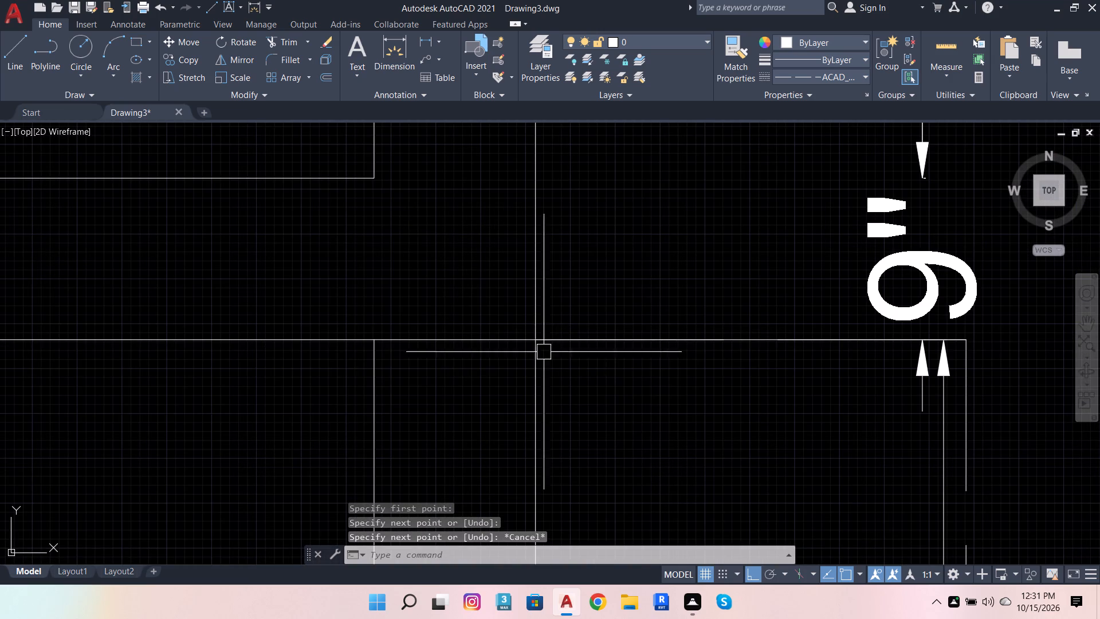
click(466, 332)
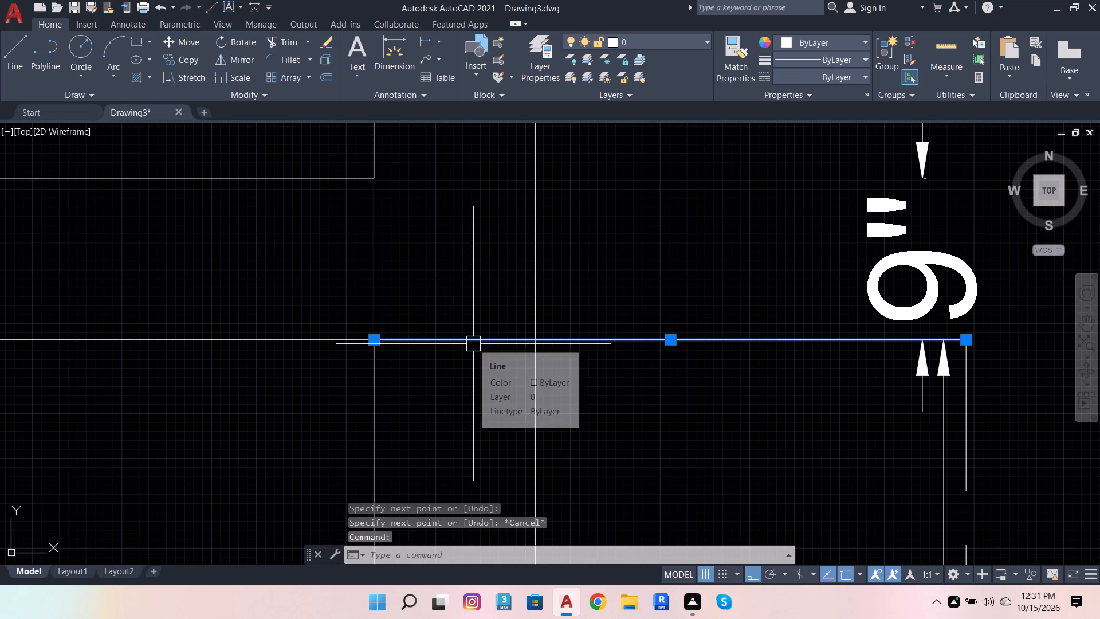
key(shift+Delete)
Extend the lower line of the wall above the car parking to the building's outer wall line.
scroll(631, 335, down, 5)
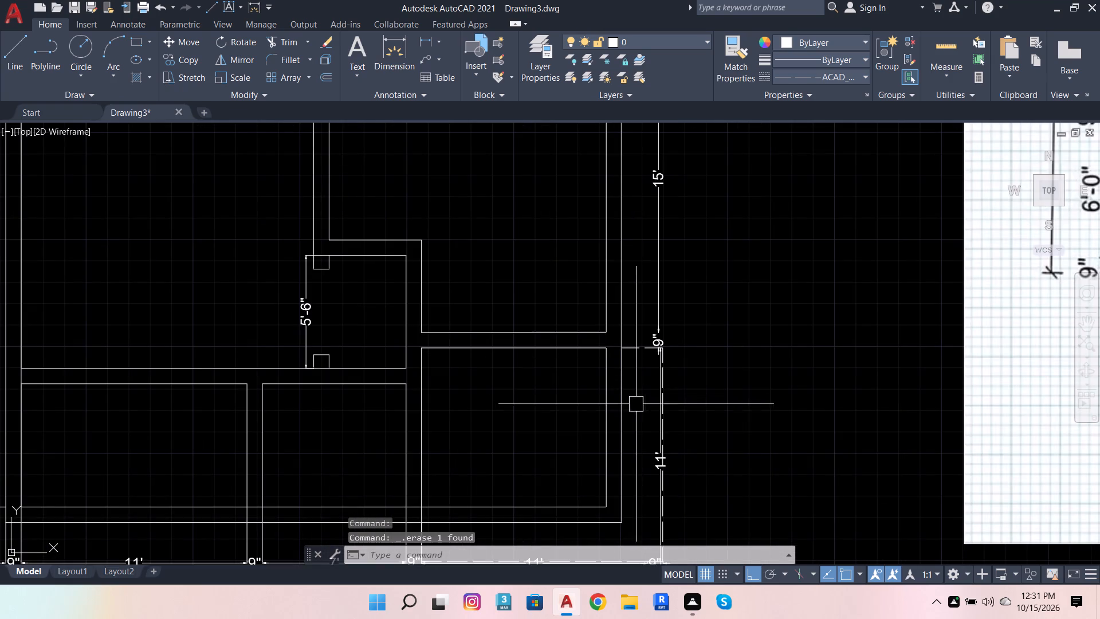
scroll(622, 362, up, 3)
scroll(606, 363, down, 5)
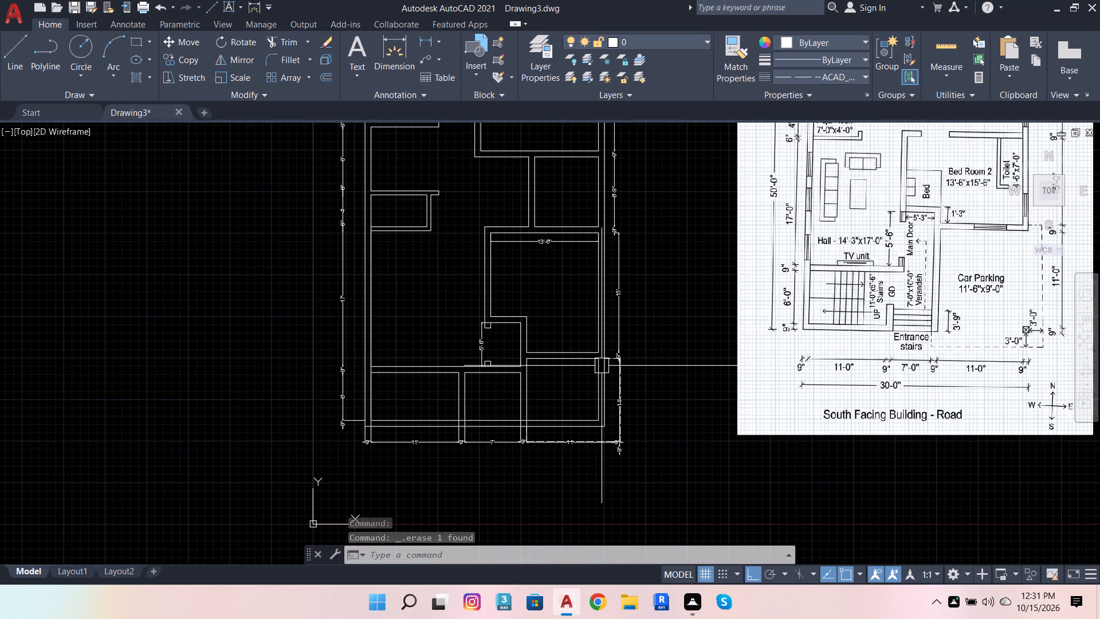
scroll(602, 369, up, 3)
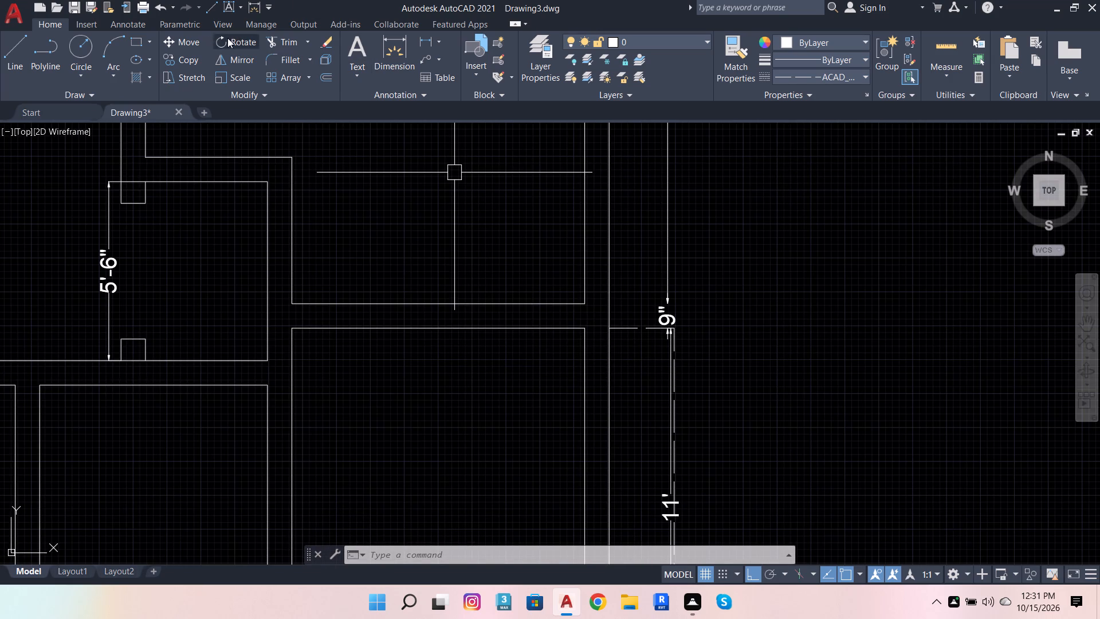
click(288, 38)
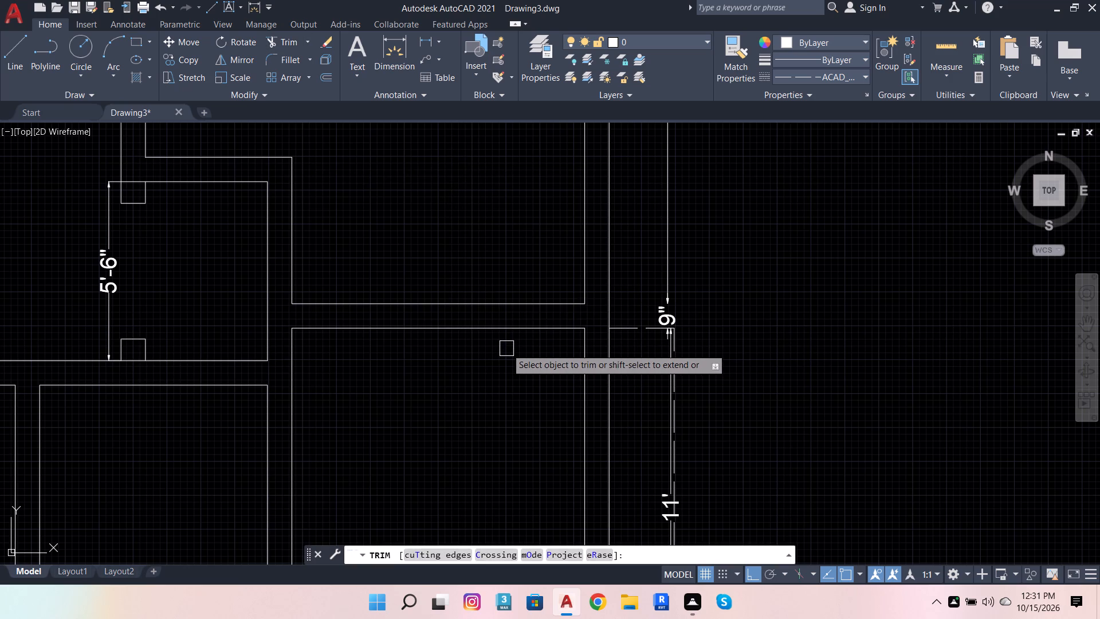
shift+click(511, 335)
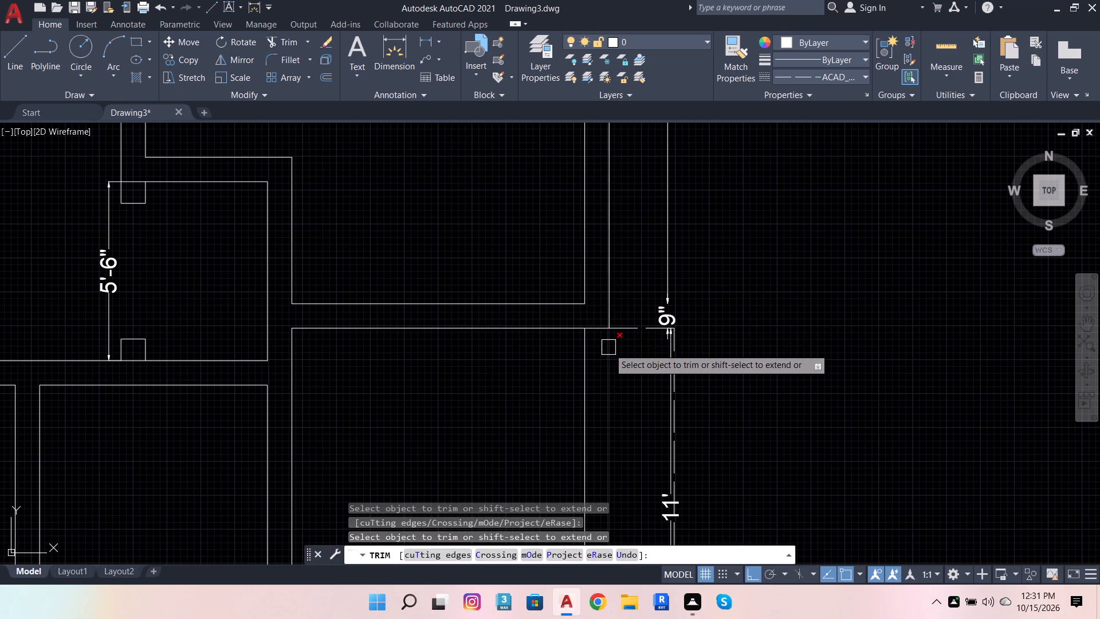
scroll(609, 355, down, 2)
scroll(622, 355, up, 3)
key(Escape)
Move the short dashed line by its wall-side end to the inner corner on the upper line of the 9" wall.
click(607, 320)
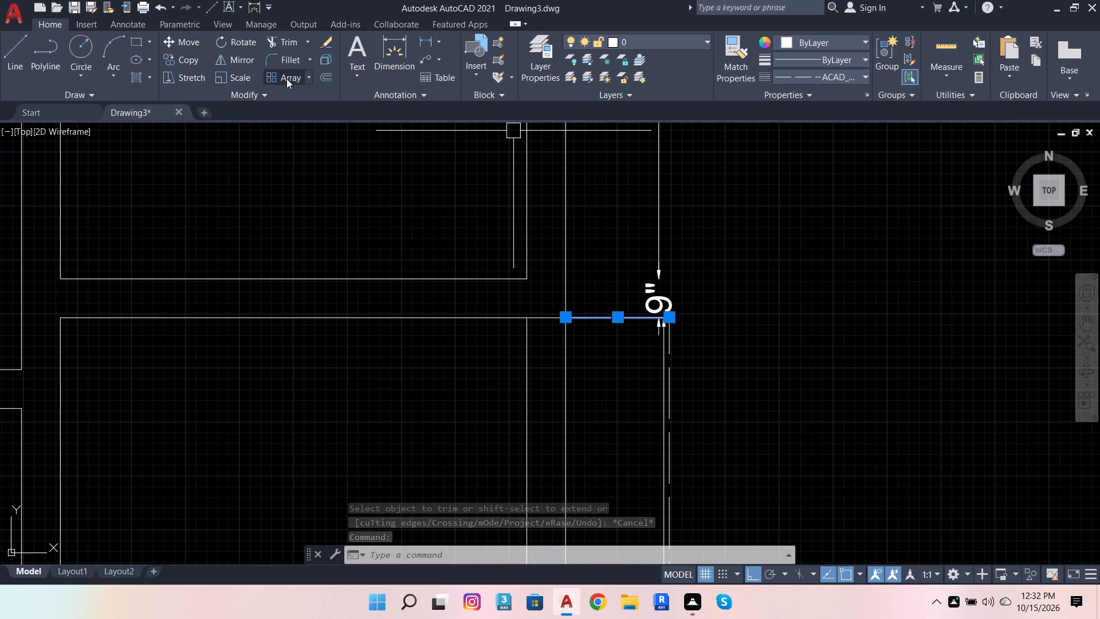
click(175, 41)
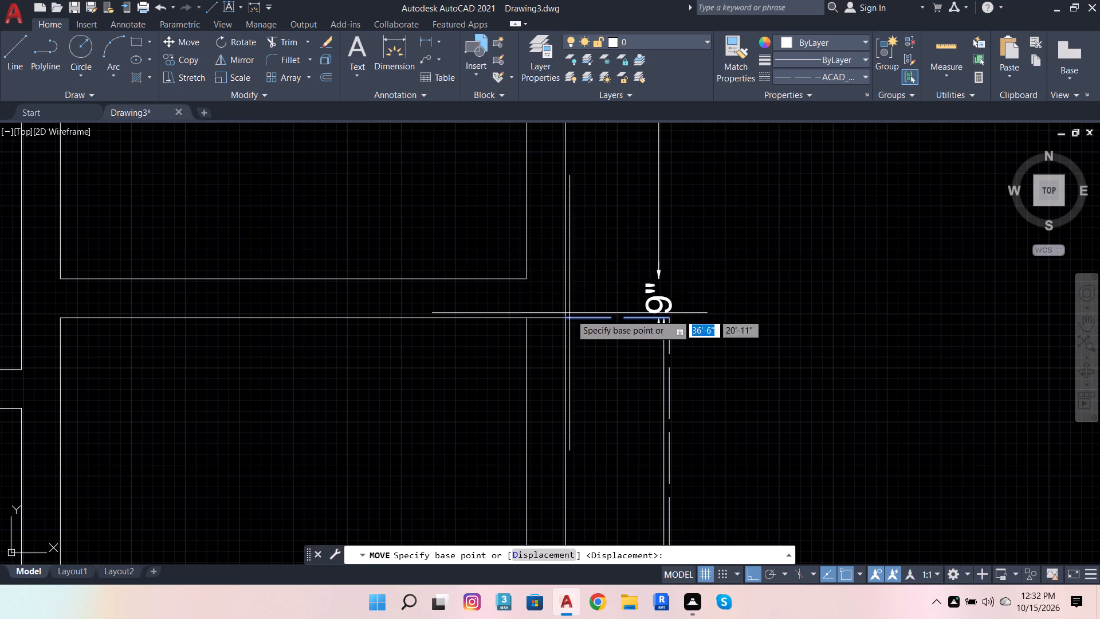
scroll(585, 318, up, 3)
click(502, 310)
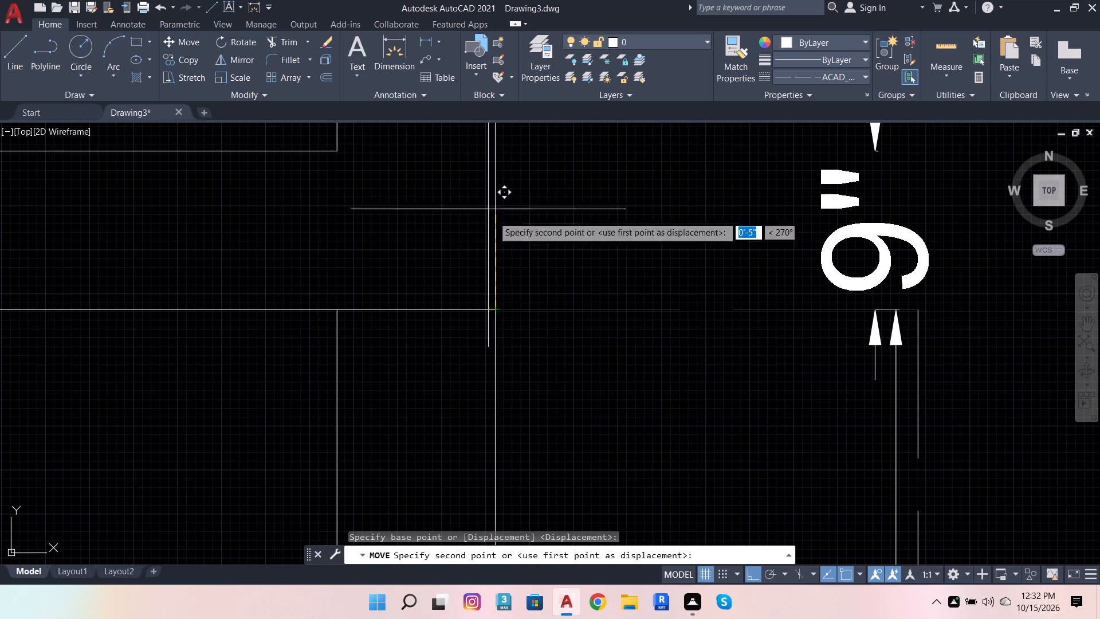
scroll(500, 228, down, 2)
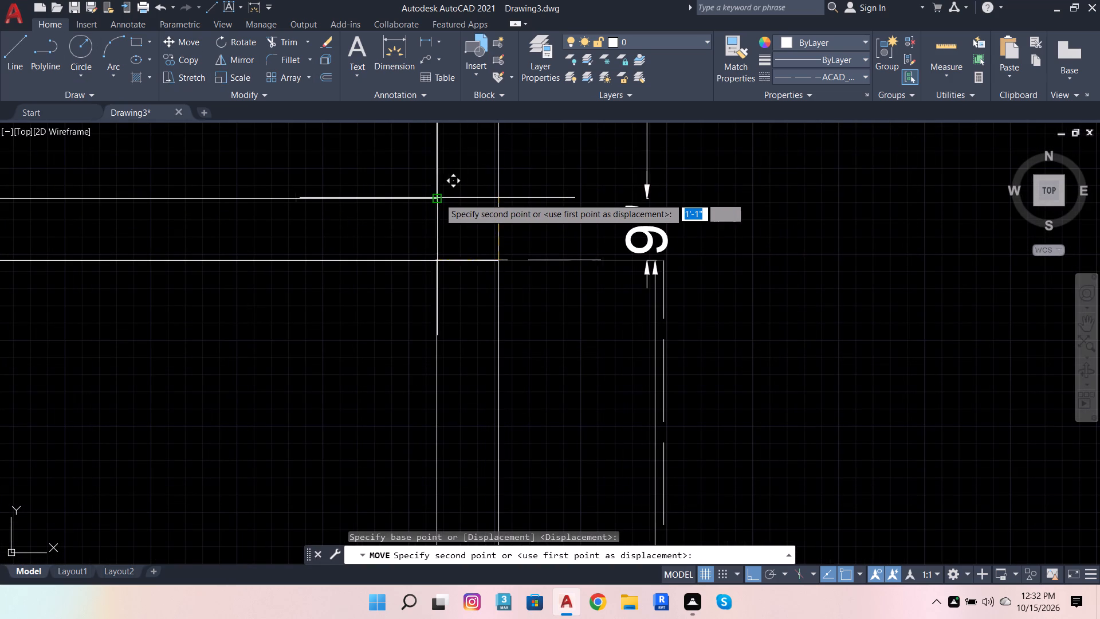
click(443, 198)
scroll(460, 196, up, 2)
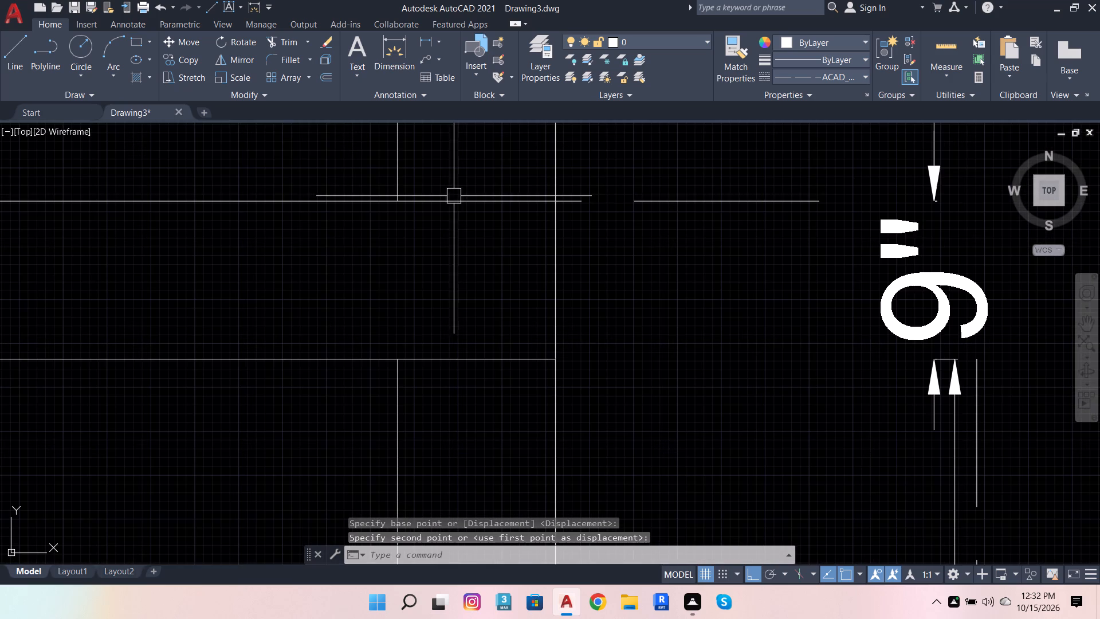
Move the short dashed line horizontally so that its wall-side end sits on the outer wall line.
click(453, 196)
click(180, 39)
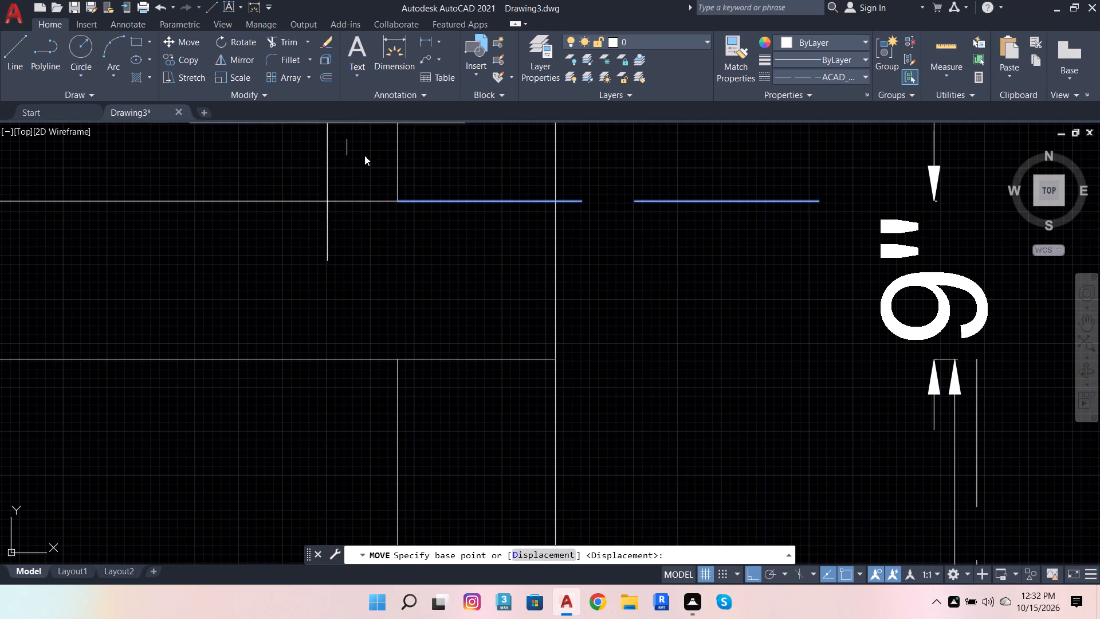
click(403, 199)
scroll(556, 201, up, 1)
click(556, 201)
scroll(427, 242, down, 4)
scroll(595, 243, up, 2)
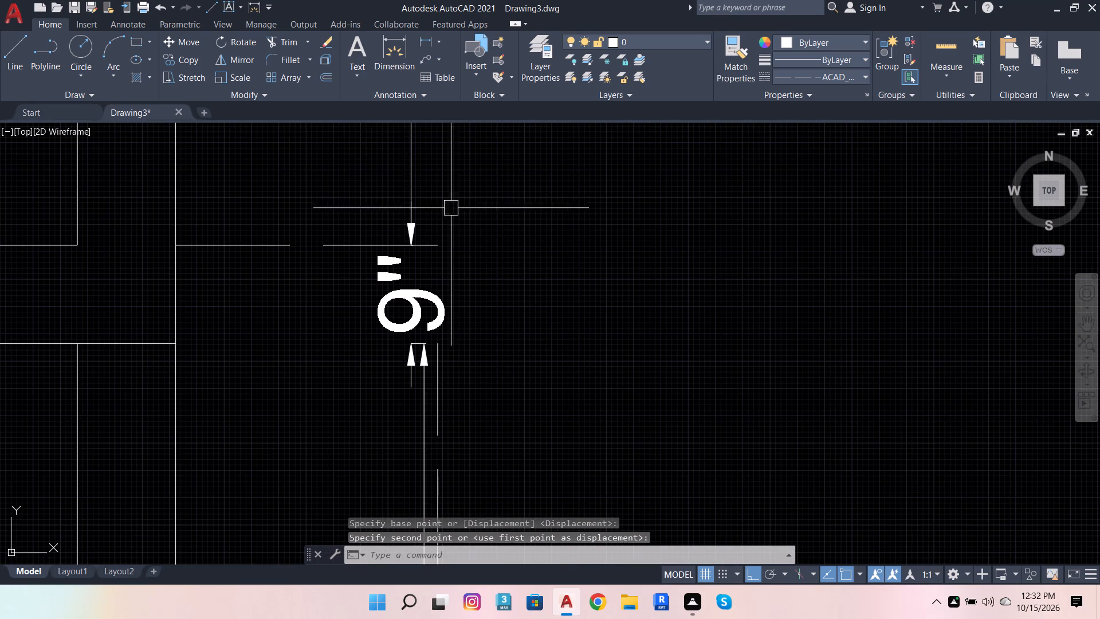
Extend the car parking's long vertical dashed line up to the end of the short dashed line.
click(289, 43)
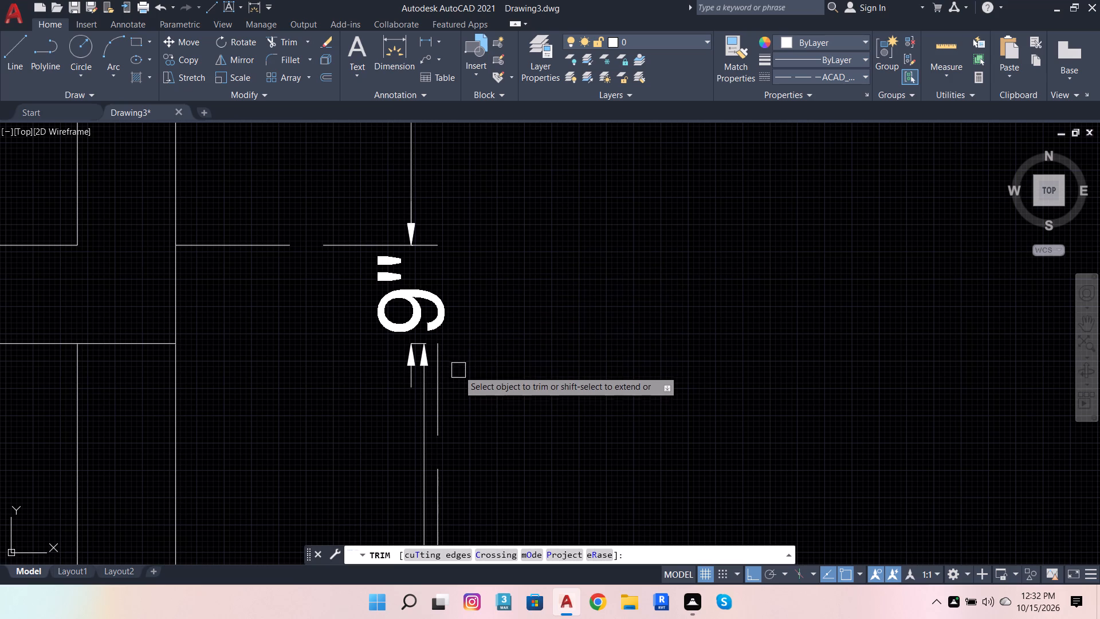
shift+click(445, 377)
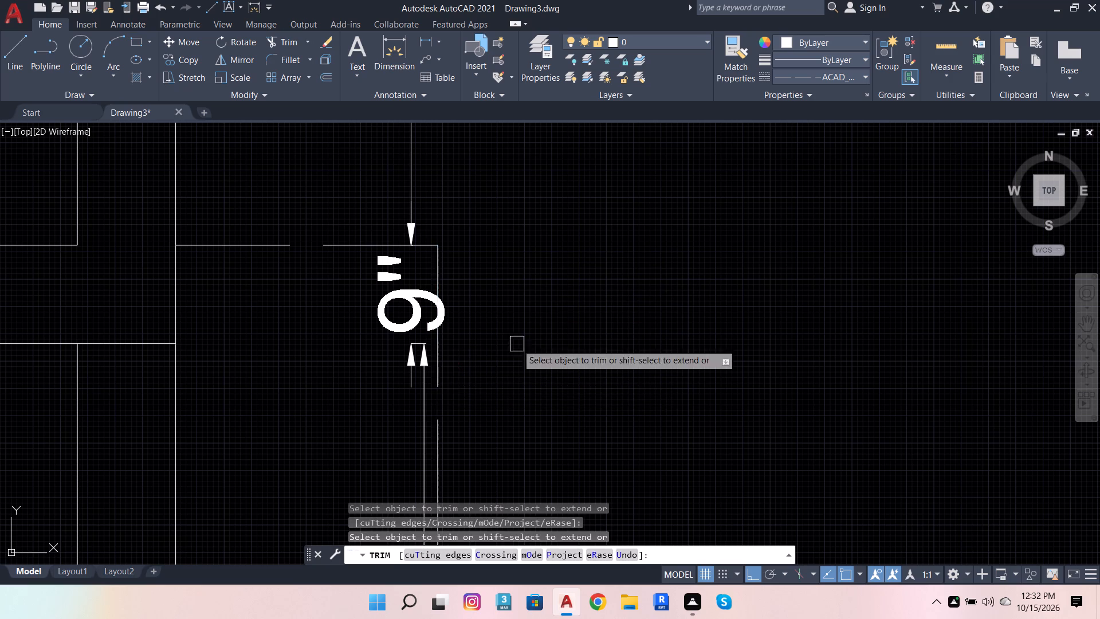
Trim away the solid outer and inner wall lines enclosing the car parking's east and south sides.
scroll(594, 326, down, 4)
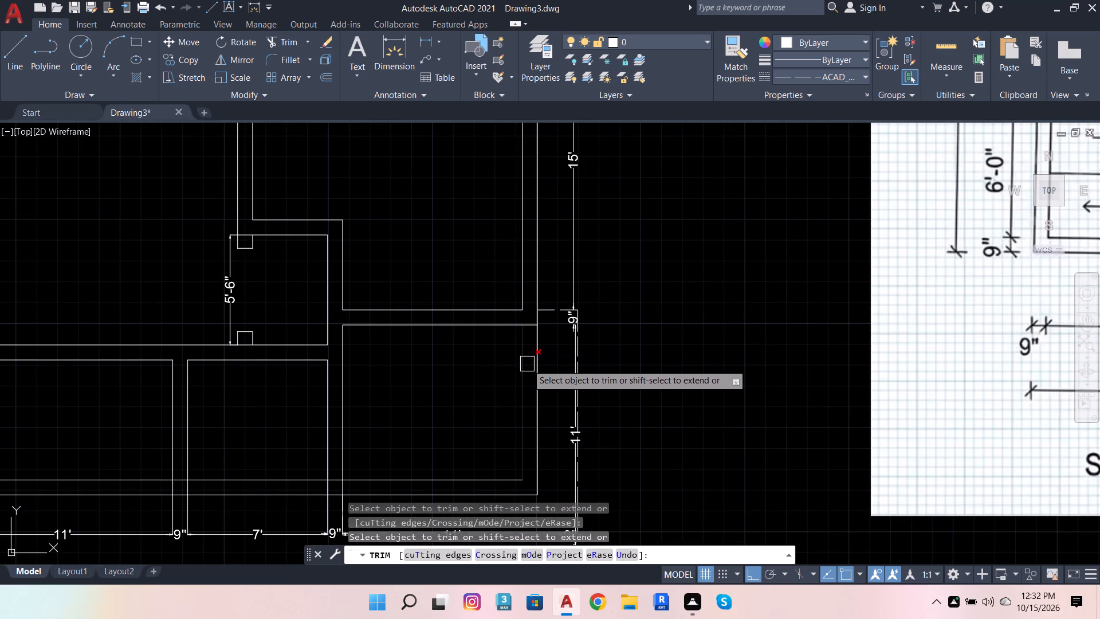
scroll(531, 369, down, 3)
scroll(533, 381, up, 4)
click(529, 388)
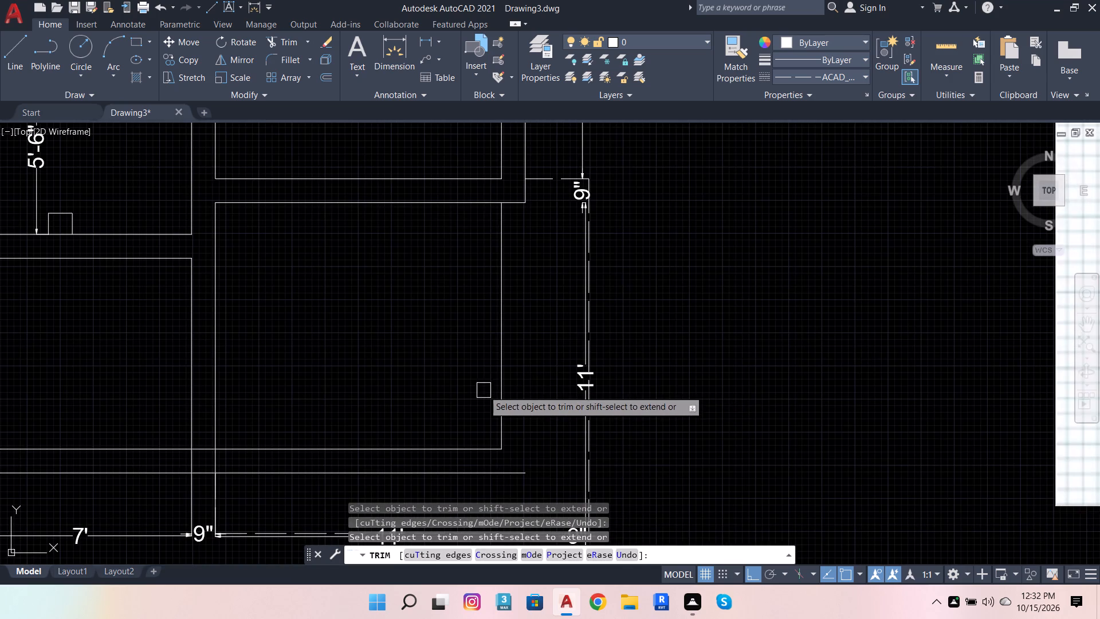
click(484, 390)
click(505, 387)
click(488, 455)
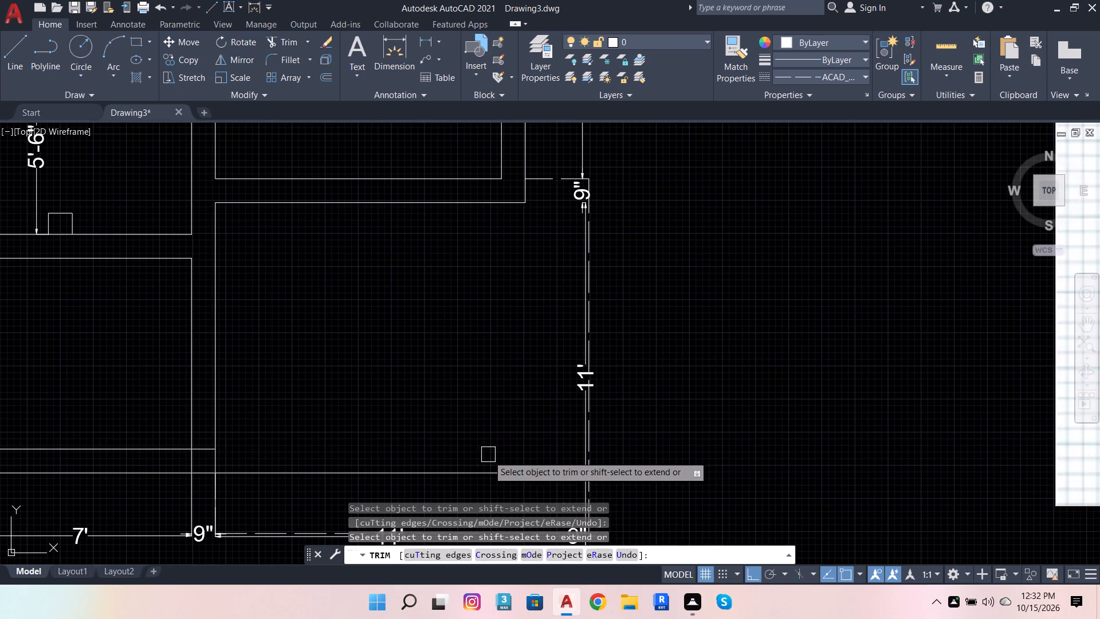
click(465, 474)
Trim away the wall line on the car parking's house side from the south wall's inner line downward.
scroll(227, 459, up, 4)
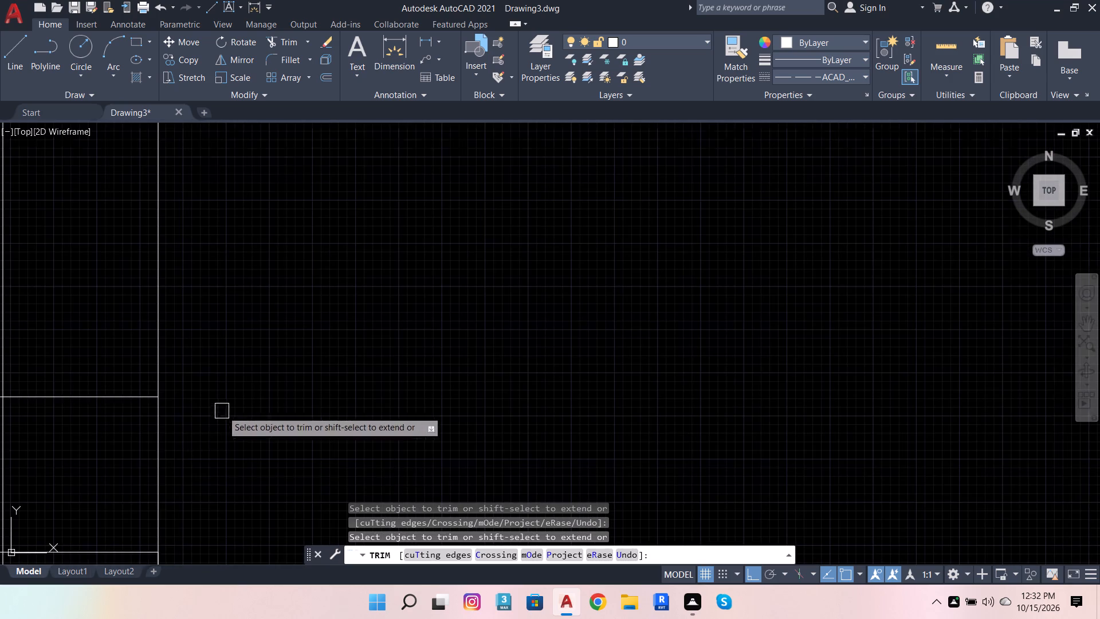
scroll(229, 412, down, 3)
click(221, 430)
scroll(218, 493, up, 1)
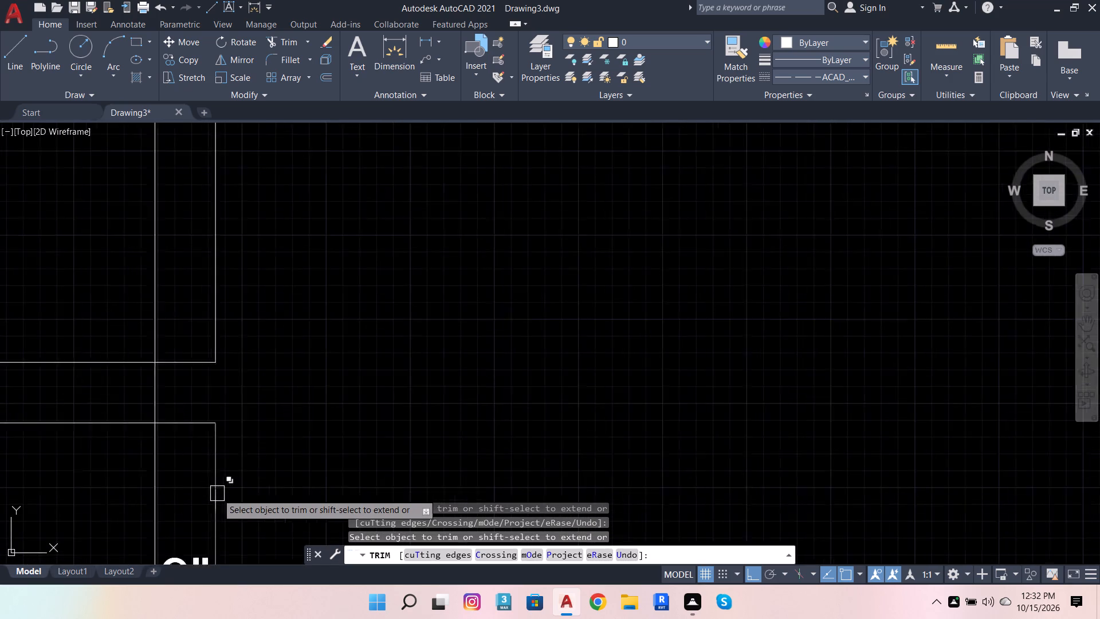
scroll(217, 493, up, 3)
click(216, 493)
scroll(363, 387, down, 4)
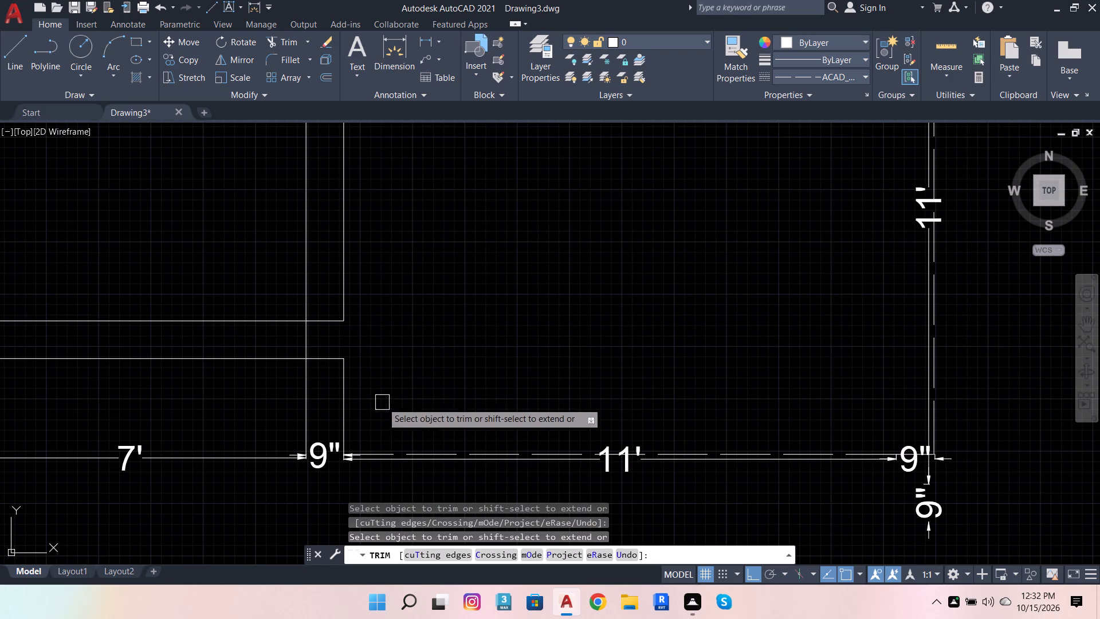
click(347, 413)
scroll(386, 458, up, 3)
scroll(527, 382, down, 2)
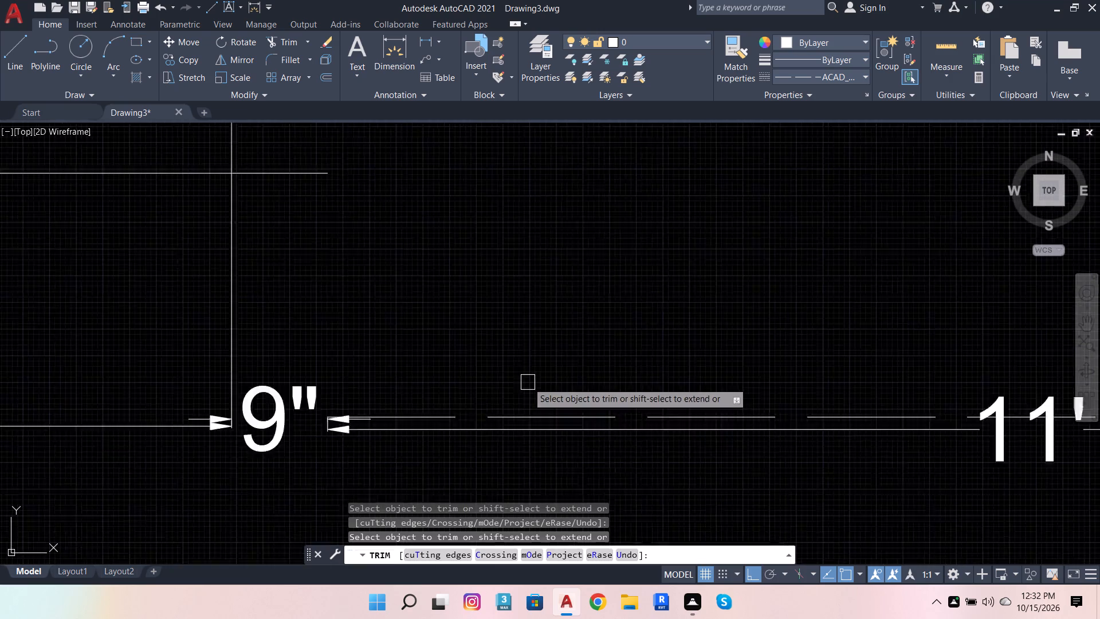
Draw a vertical line about 1'-11" long from the lower dashed boundary's house-side end up to the south wall's outer corner.
click(9, 42)
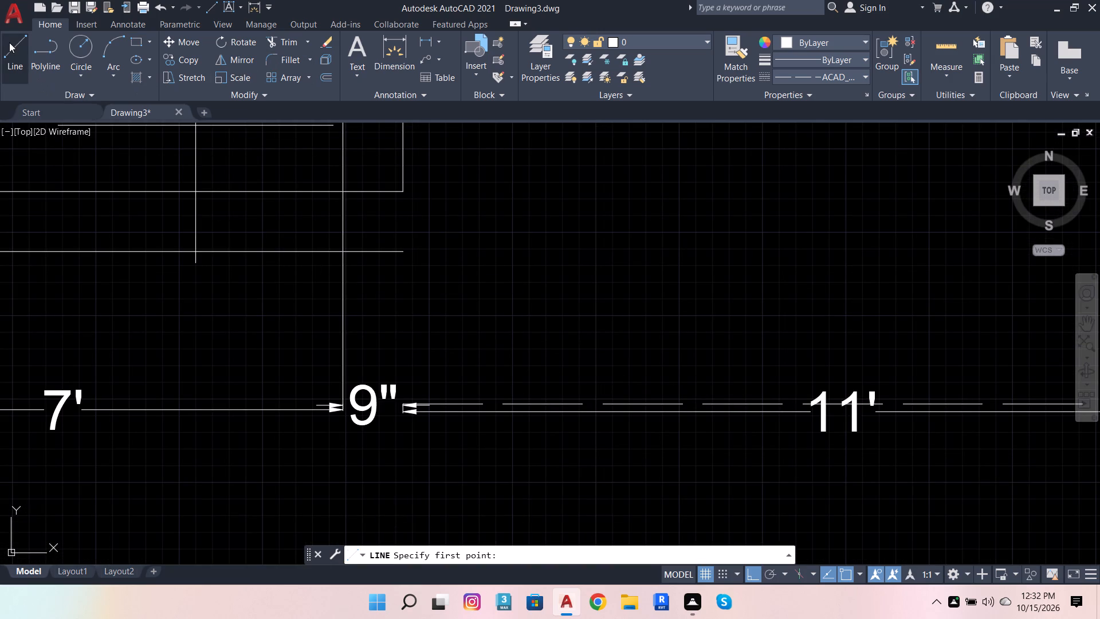
scroll(463, 438, up, 1)
scroll(389, 379, up, 2)
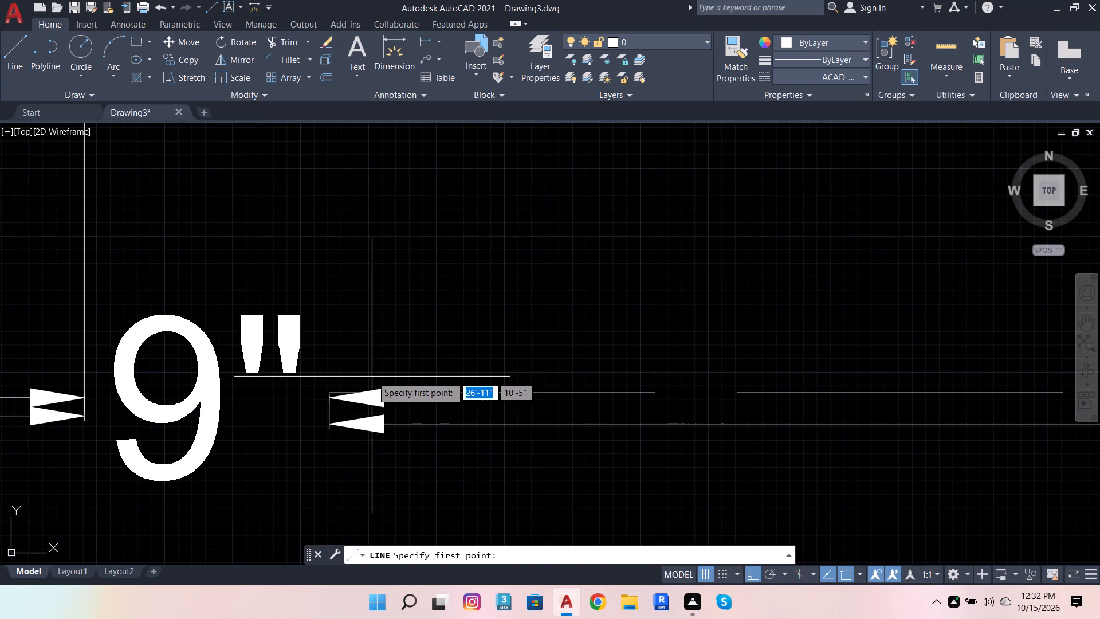
click(328, 390)
scroll(384, 438, down, 4)
scroll(372, 335, up, 1)
scroll(390, 372, down, 5)
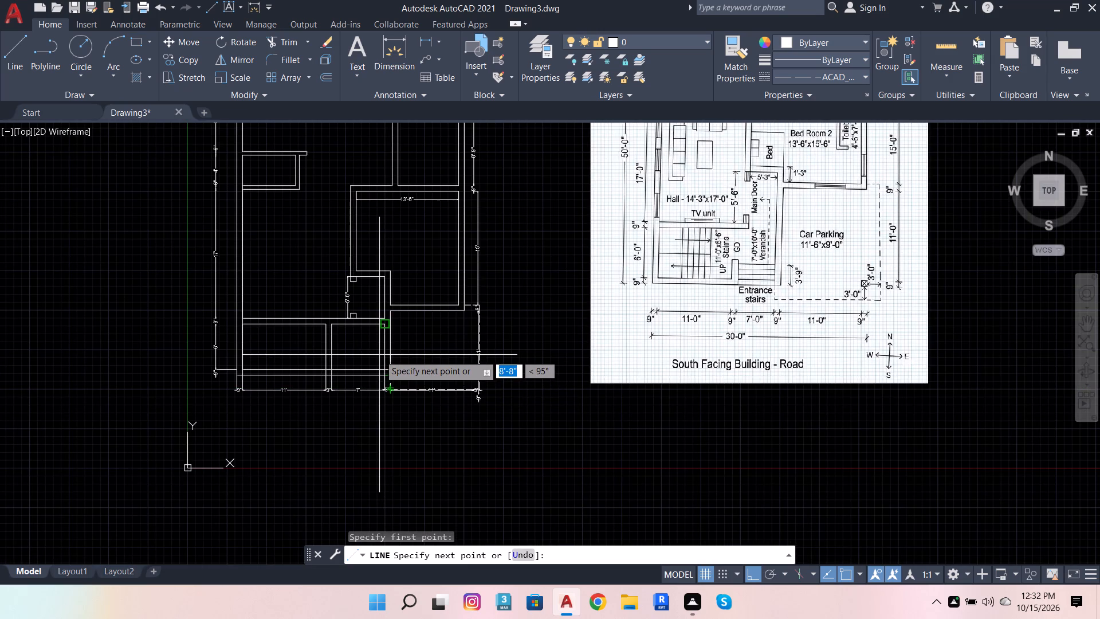
scroll(378, 350, up, 3)
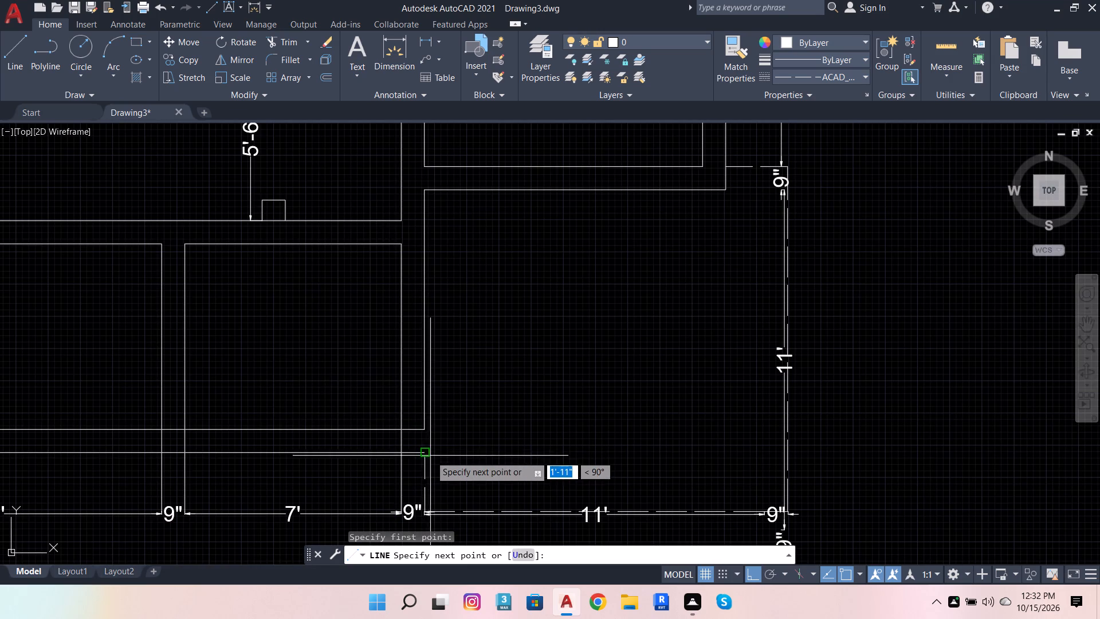
click(422, 457)
scroll(492, 440, down, 3)
key(Escape)
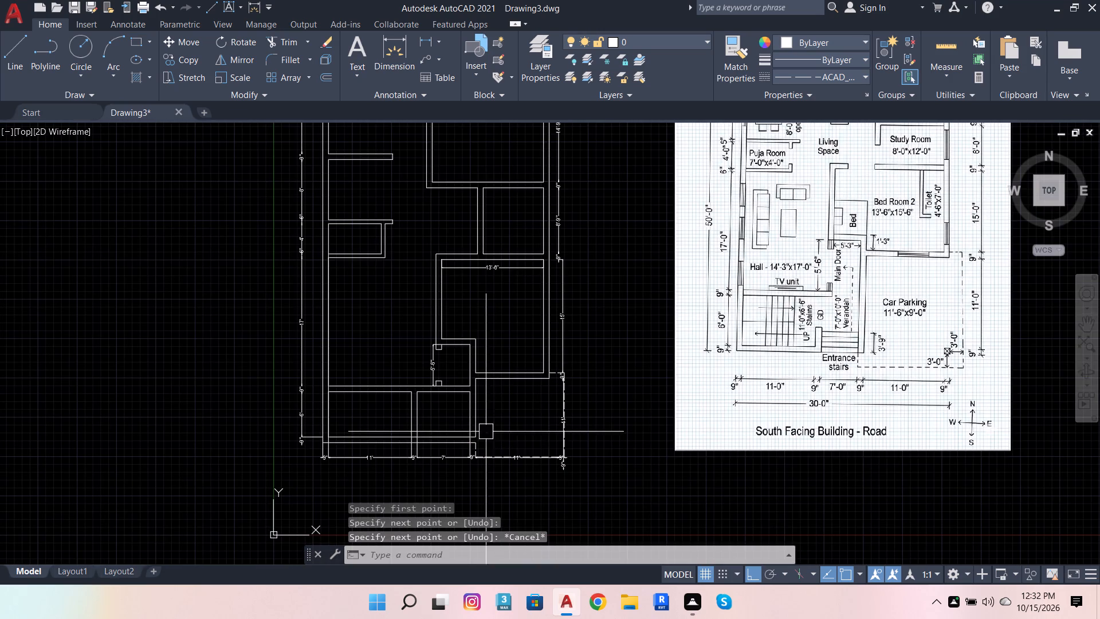
Compare the plan's car parking and entrance area with the south-facing building reference.
scroll(544, 409, up, 2)
scroll(655, 346, down, 2)
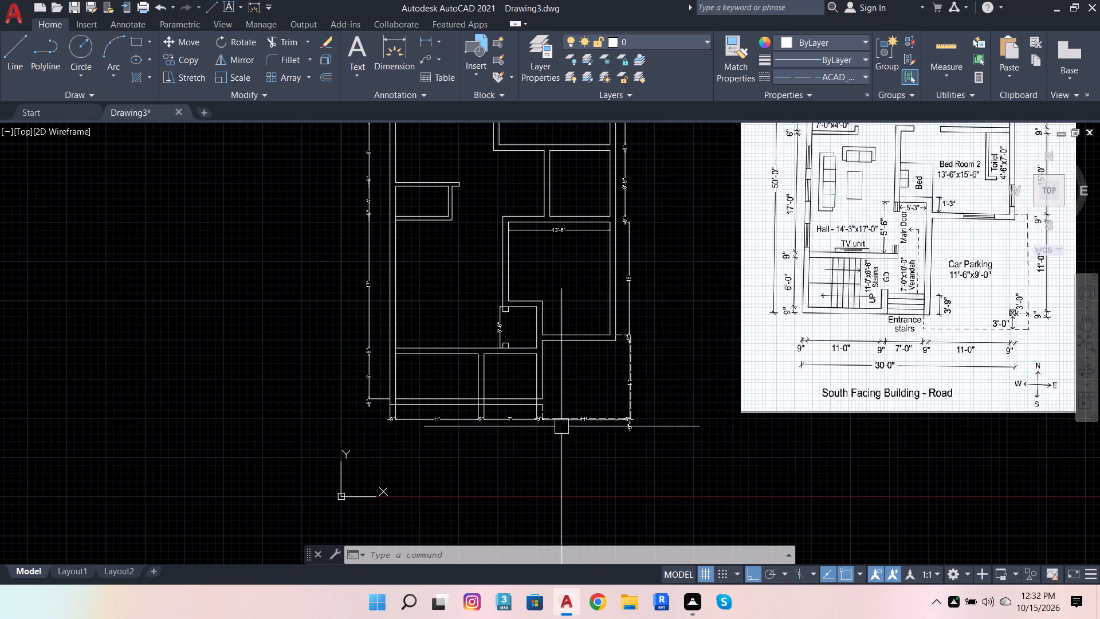
scroll(622, 398, up, 2)
scroll(515, 403, down, 3)
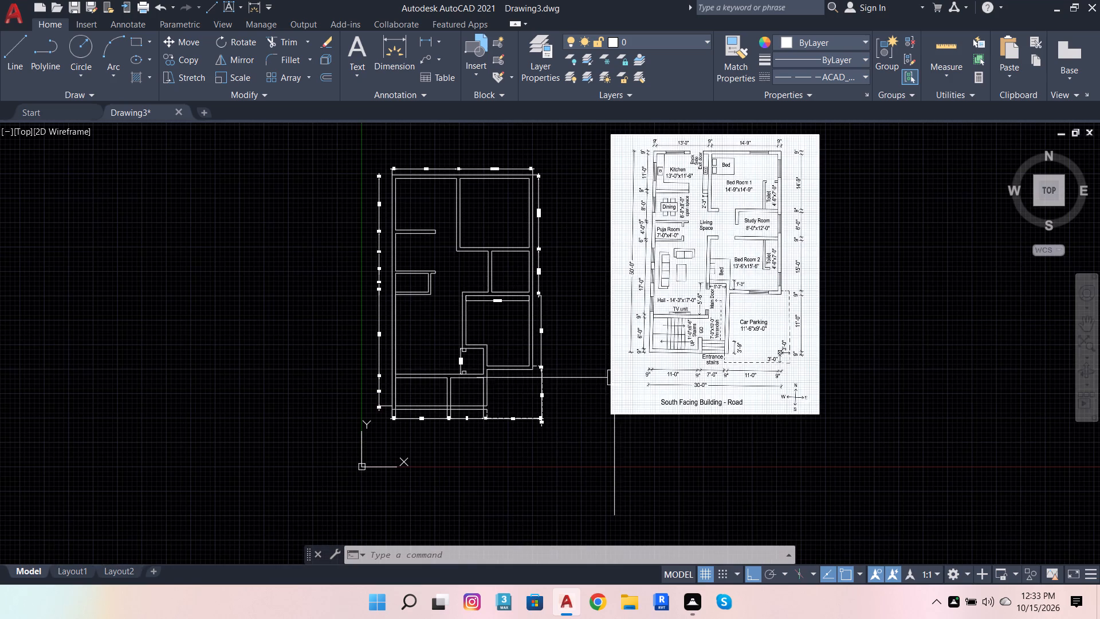
scroll(793, 352, up, 2)
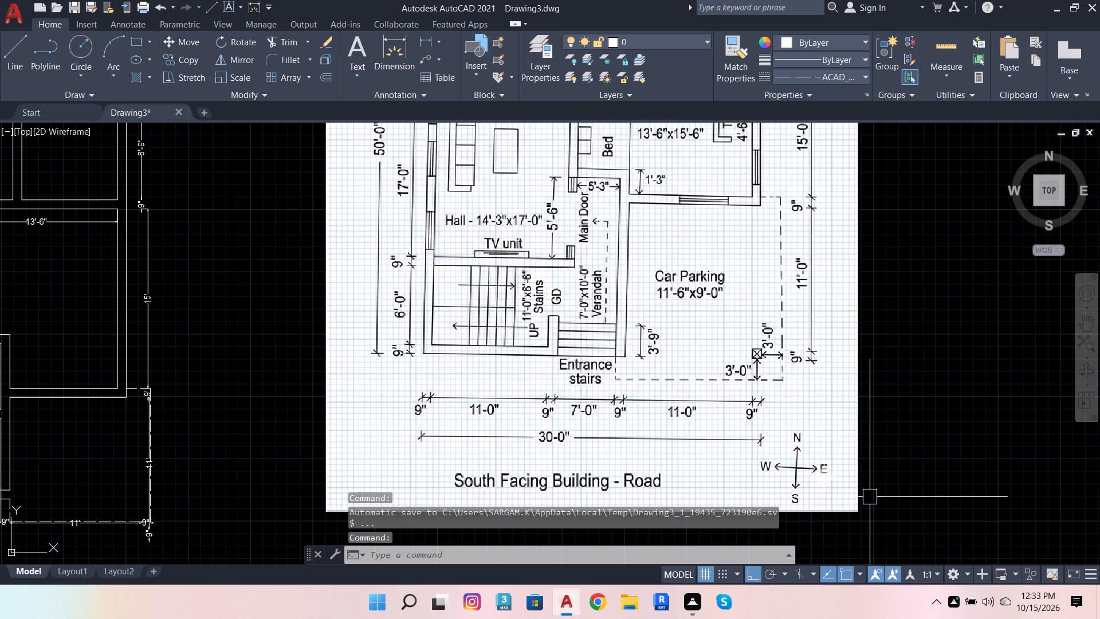
scroll(933, 440, down, 2)
scroll(774, 429, up, 2)
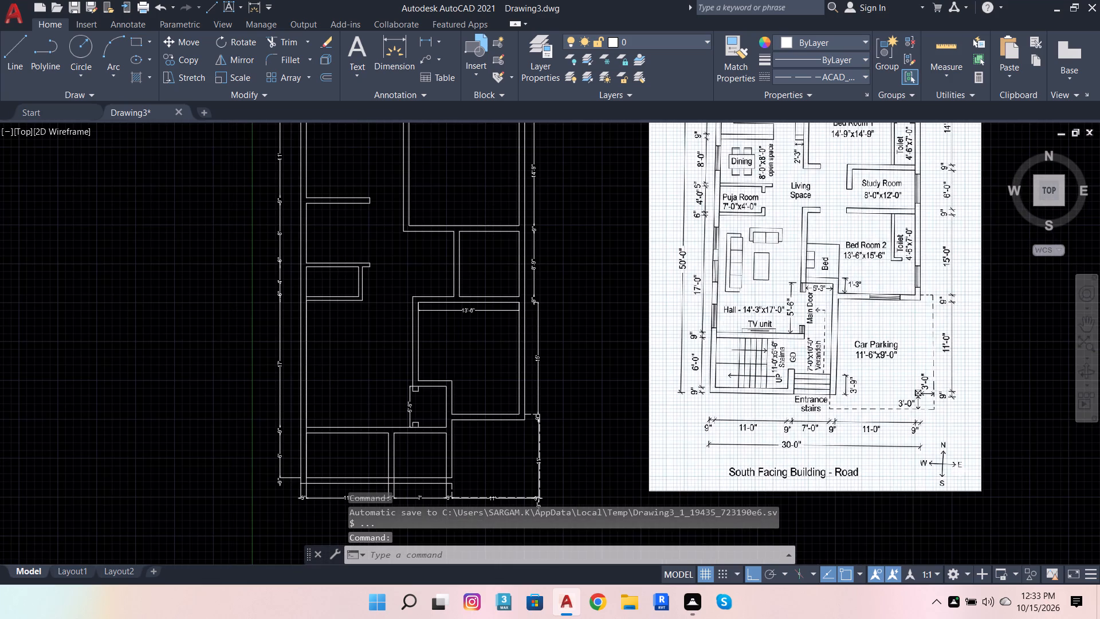
scroll(881, 363, down, 1)
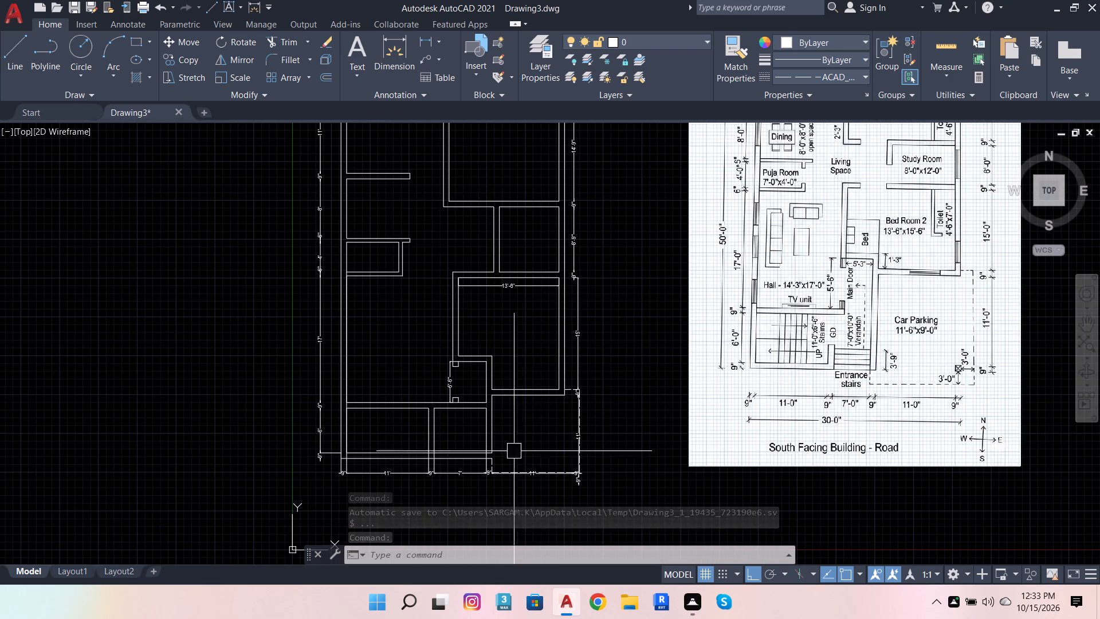
scroll(492, 475, up, 3)
scroll(534, 426, down, 1)
scroll(422, 432, down, 1)
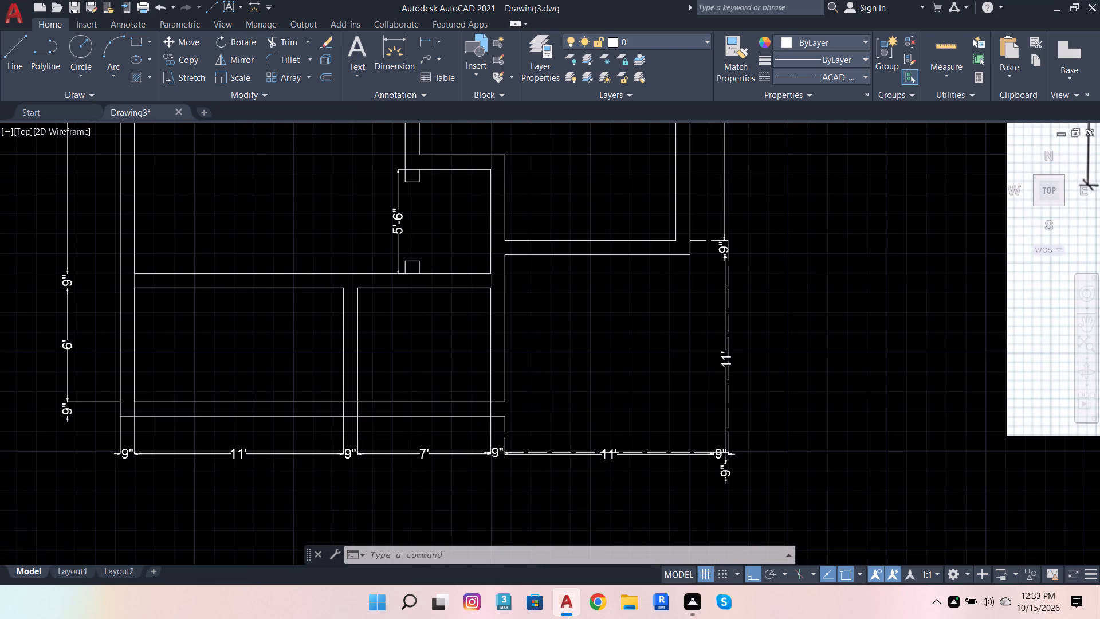
scroll(431, 421, up, 3)
scroll(466, 418, down, 1)
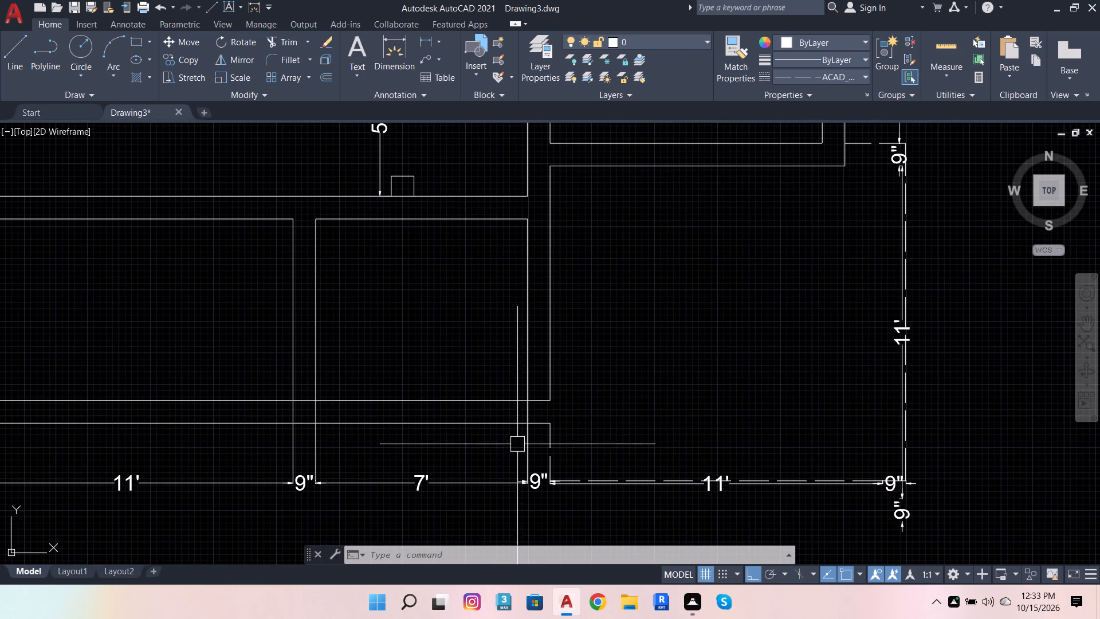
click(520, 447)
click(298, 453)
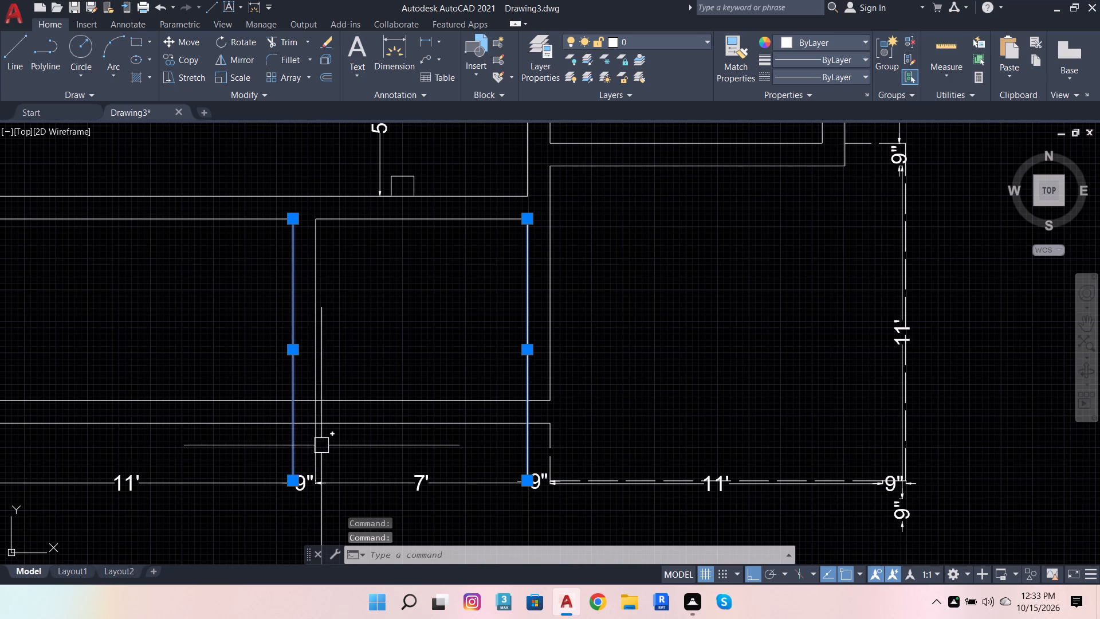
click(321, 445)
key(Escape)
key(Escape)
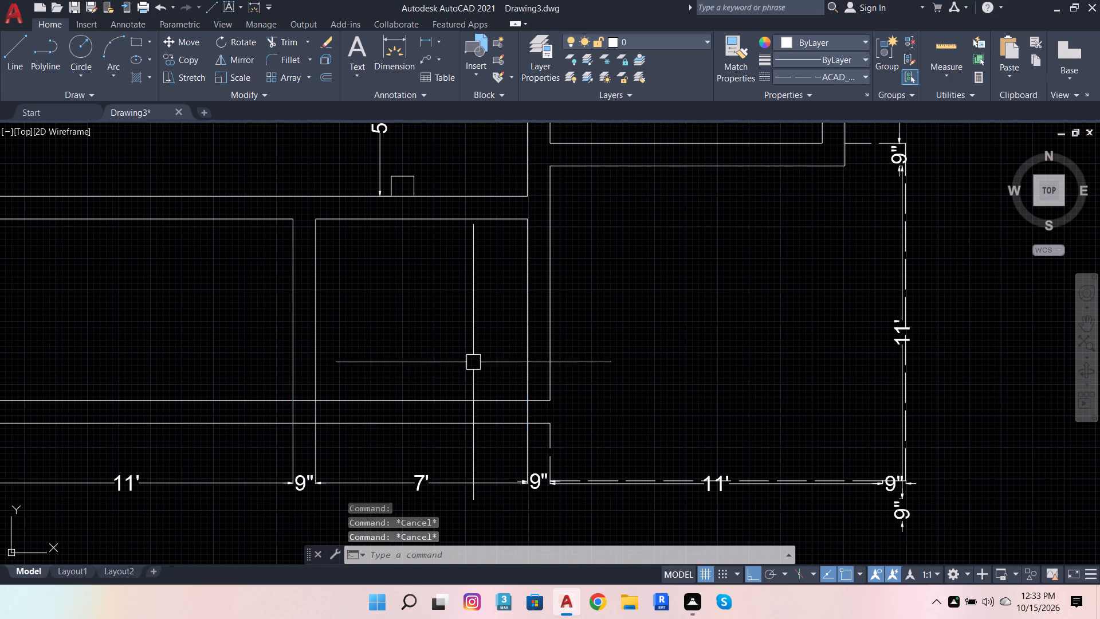
Trim the three vertical wall lines around the 7' bay where they project below the south wall's outer line.
click(280, 38)
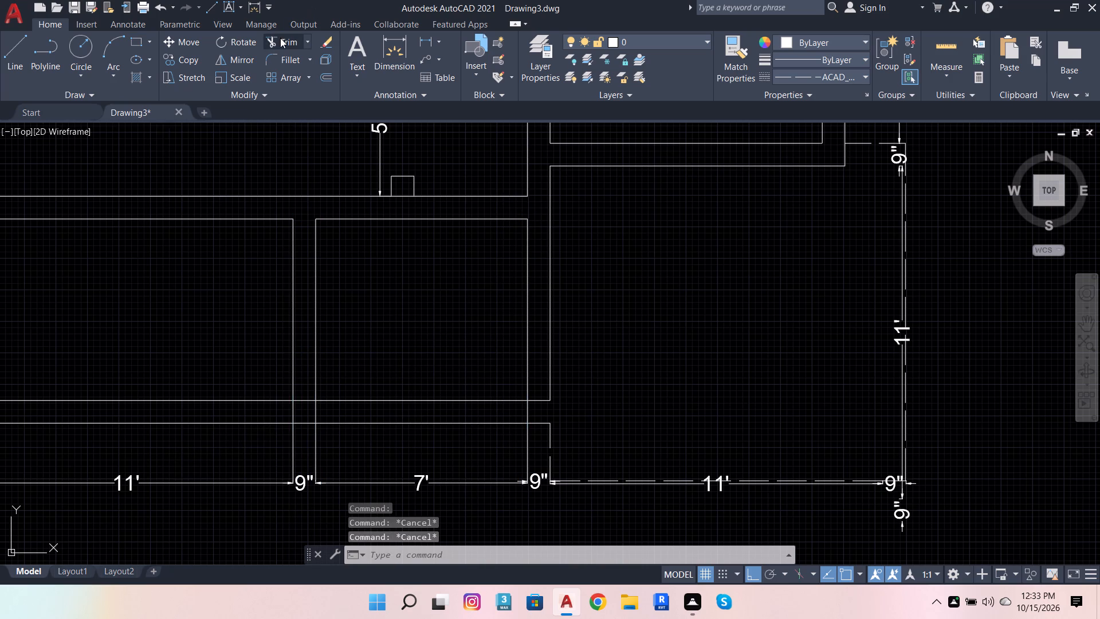
click(533, 449)
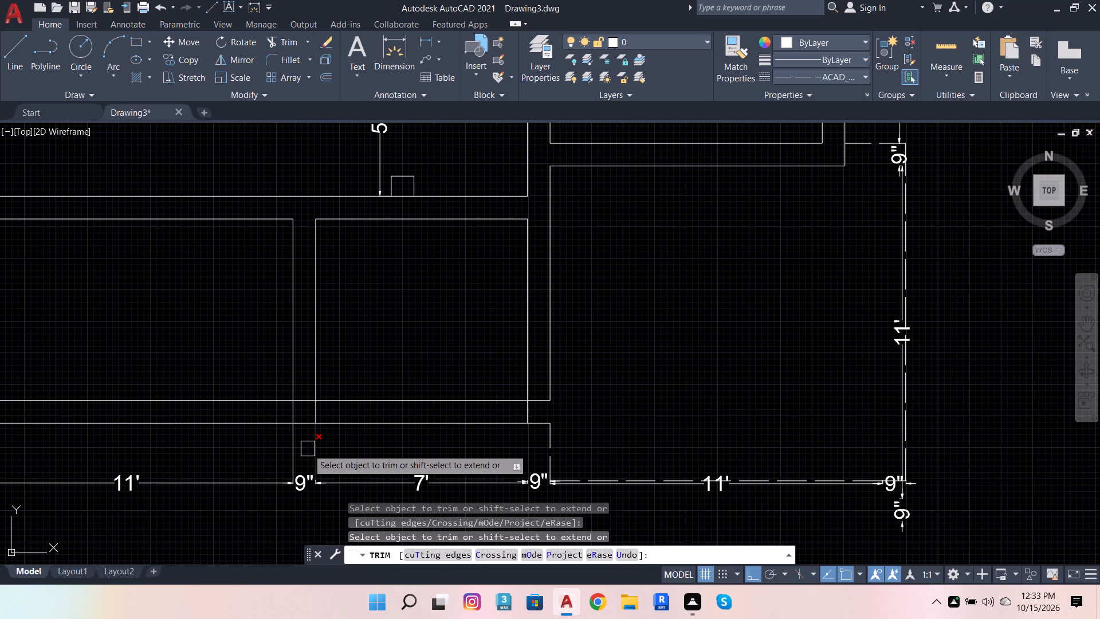
click(308, 449)
click(288, 454)
Trim the three vertical wall line pieces crossing between the south wall's inner and outer lines.
scroll(305, 404, up, 2)
drag(230, 408, 254, 425)
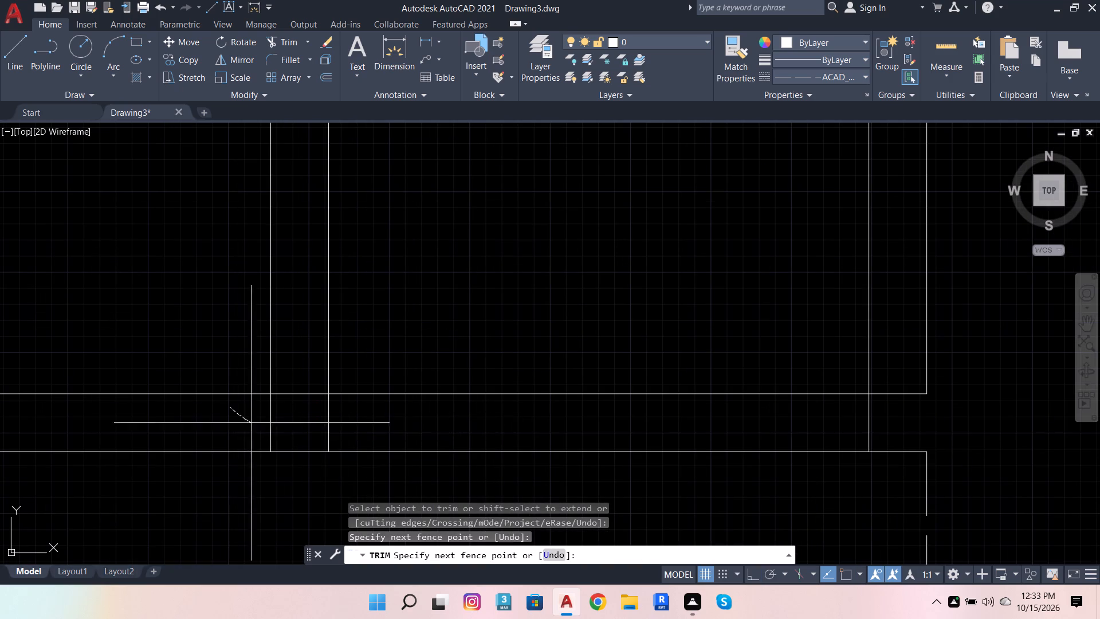
drag(254, 425, 887, 403)
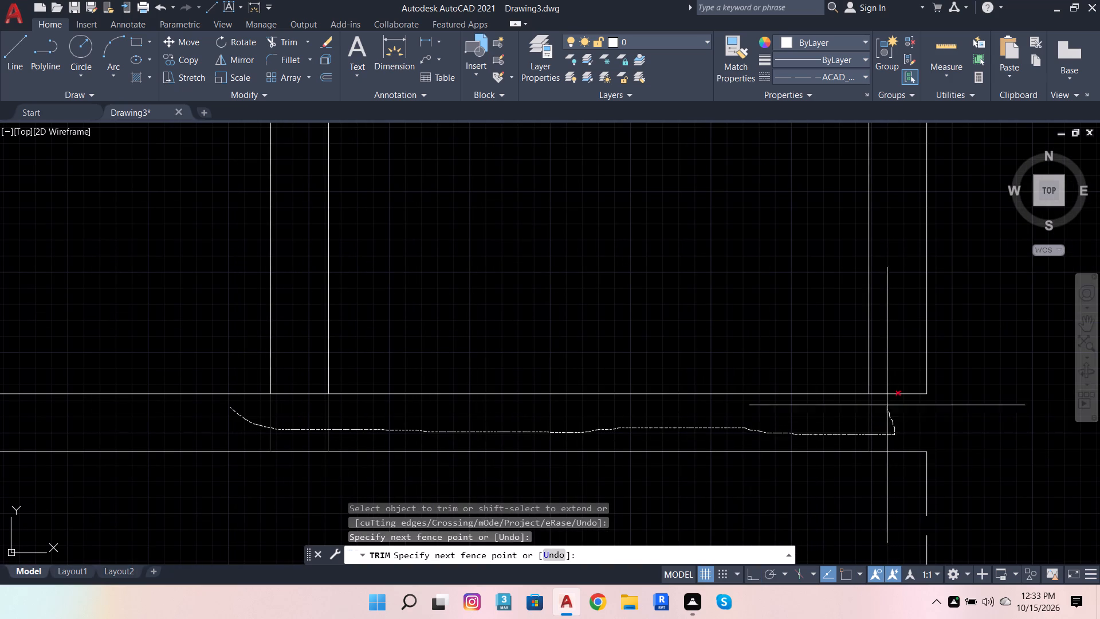
drag(887, 403, 887, 390)
scroll(709, 431, down, 2)
scroll(622, 456, down, 2)
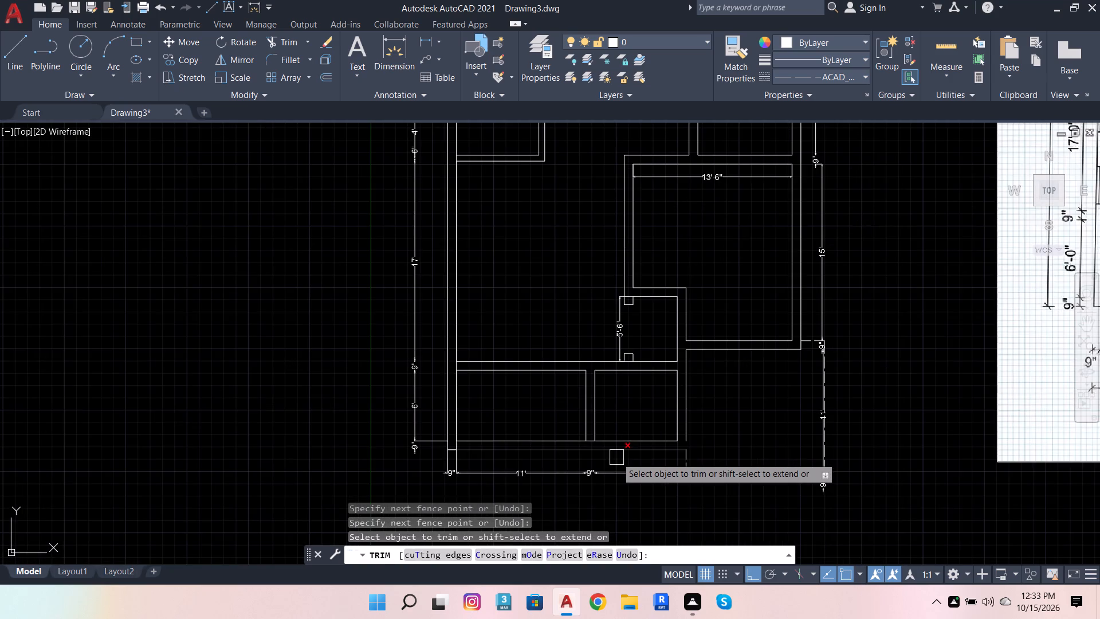
Extend the wall line beside the car parking down to the south wall's outer line, closing the corner.
scroll(616, 457, down, 1)
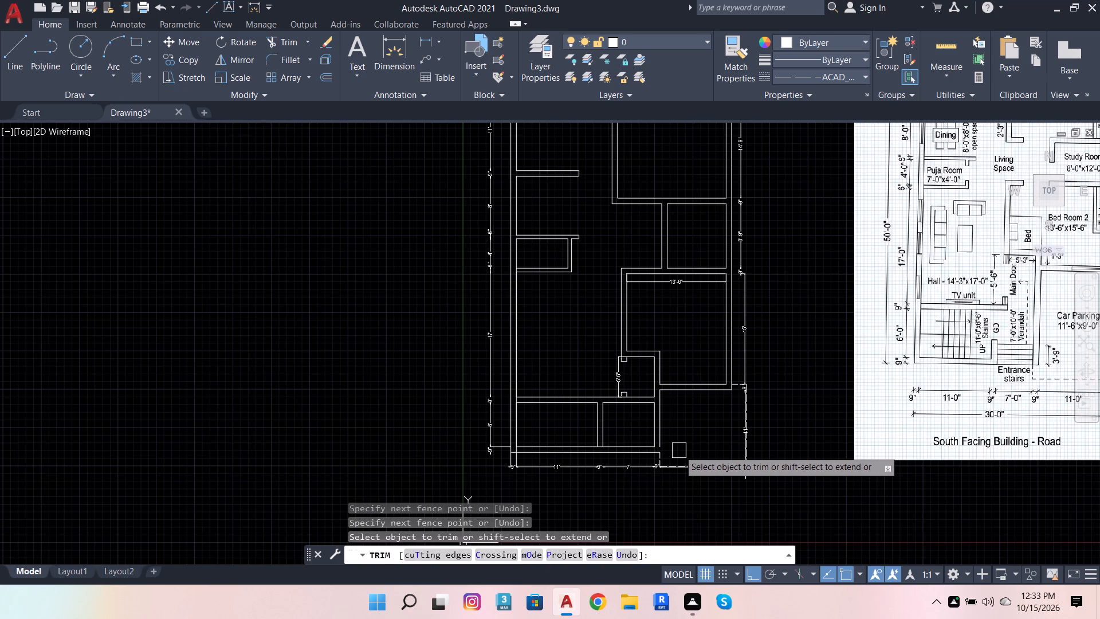
scroll(679, 450, up, 2)
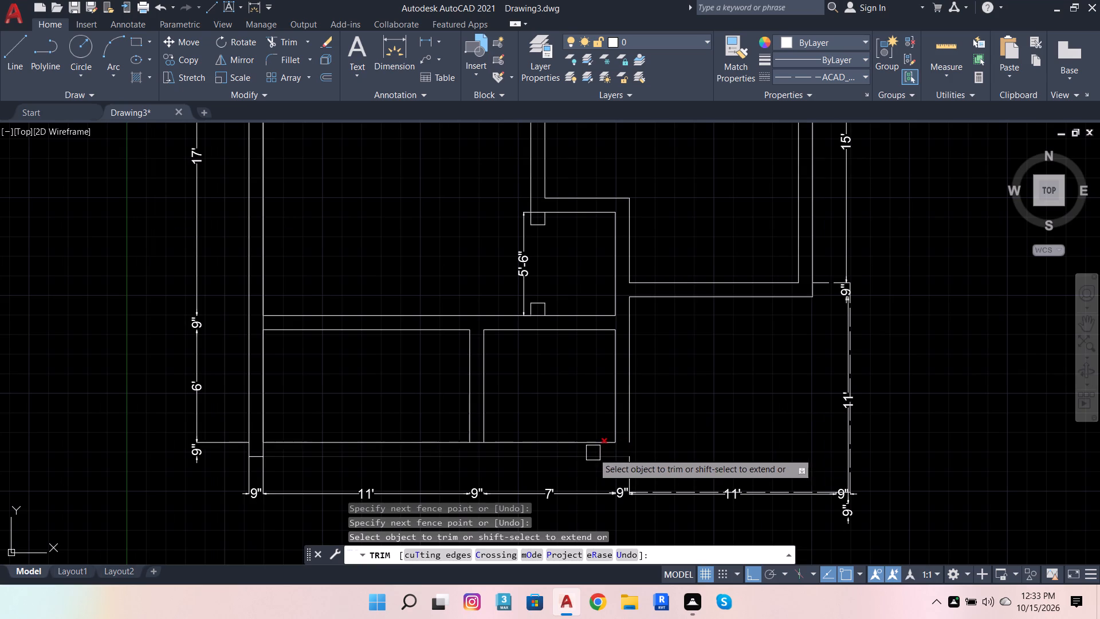
shift+click(637, 432)
scroll(583, 467, down, 2)
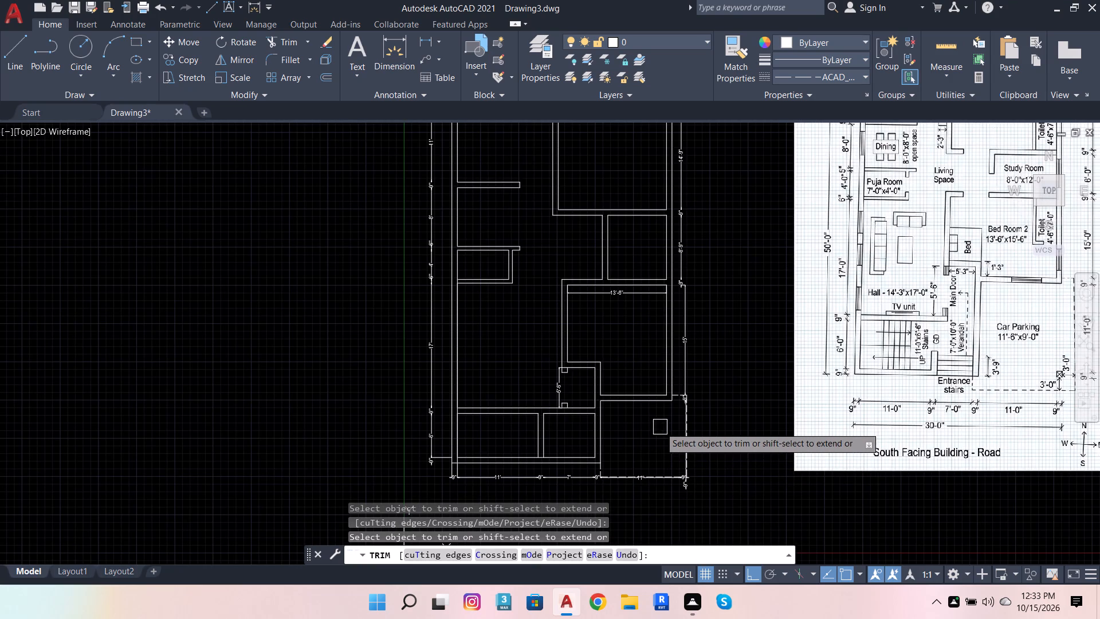
scroll(607, 460, up, 3)
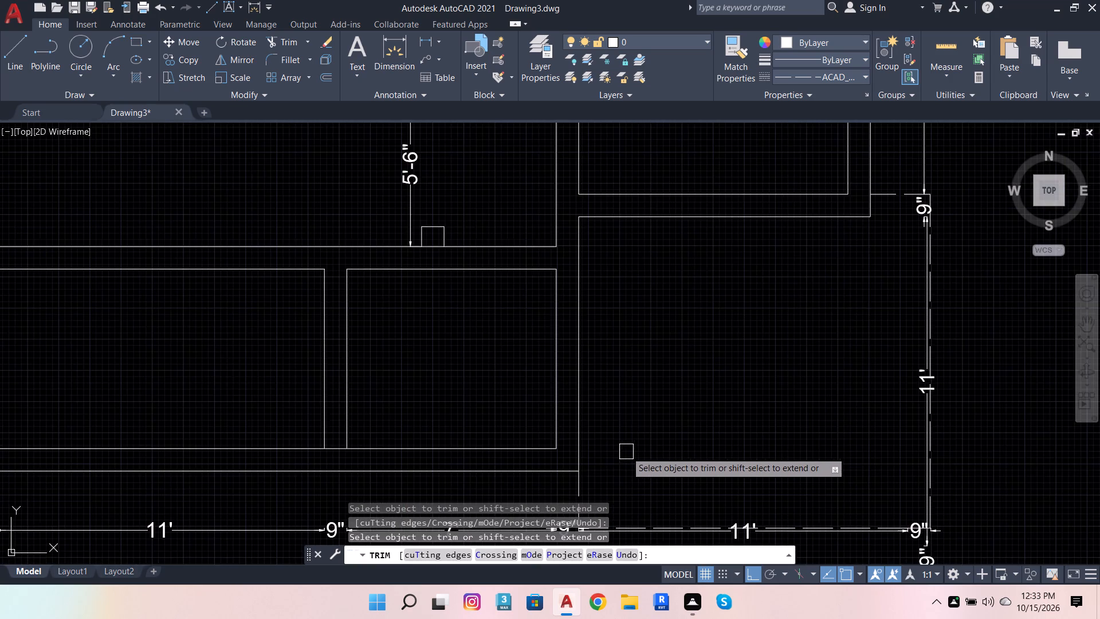
scroll(640, 445, down, 2)
scroll(602, 436, up, 1)
scroll(646, 402, down, 2)
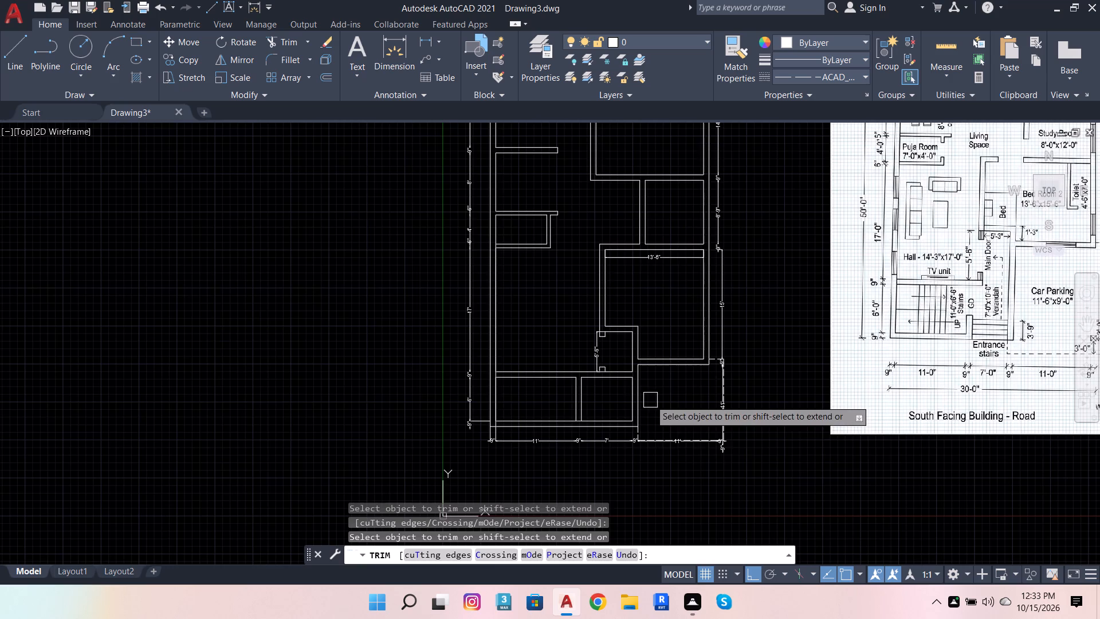
scroll(650, 446, up, 3)
key(Escape)
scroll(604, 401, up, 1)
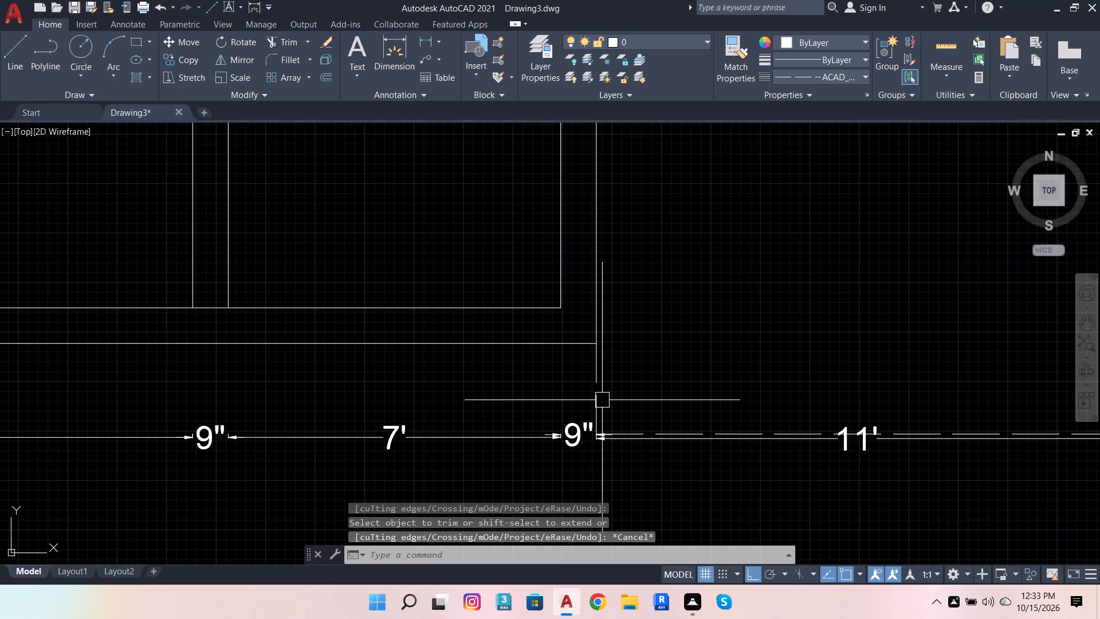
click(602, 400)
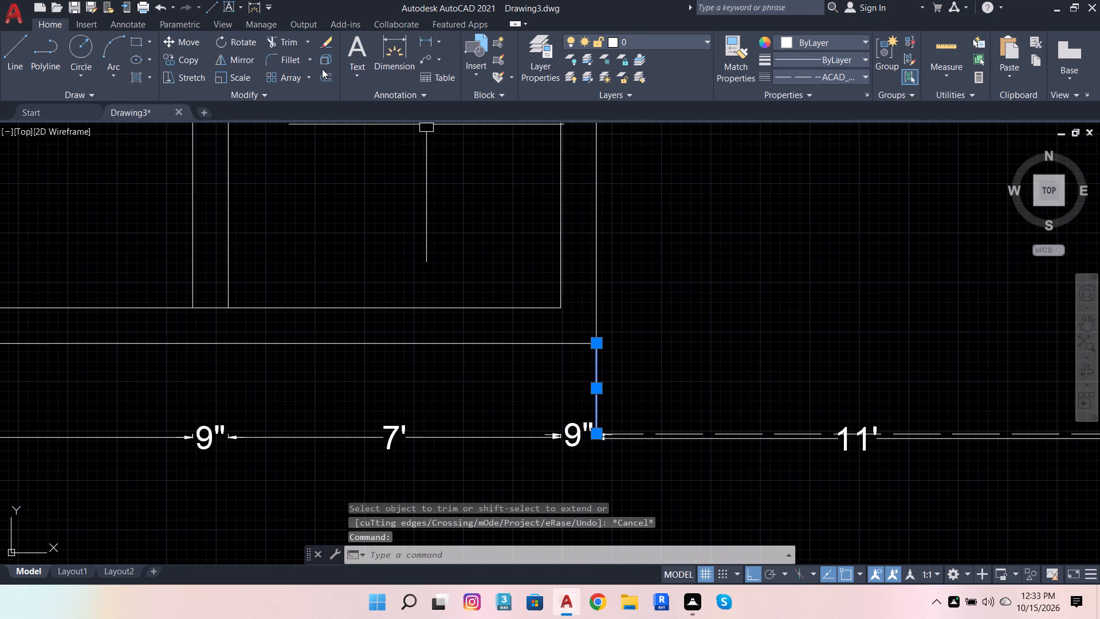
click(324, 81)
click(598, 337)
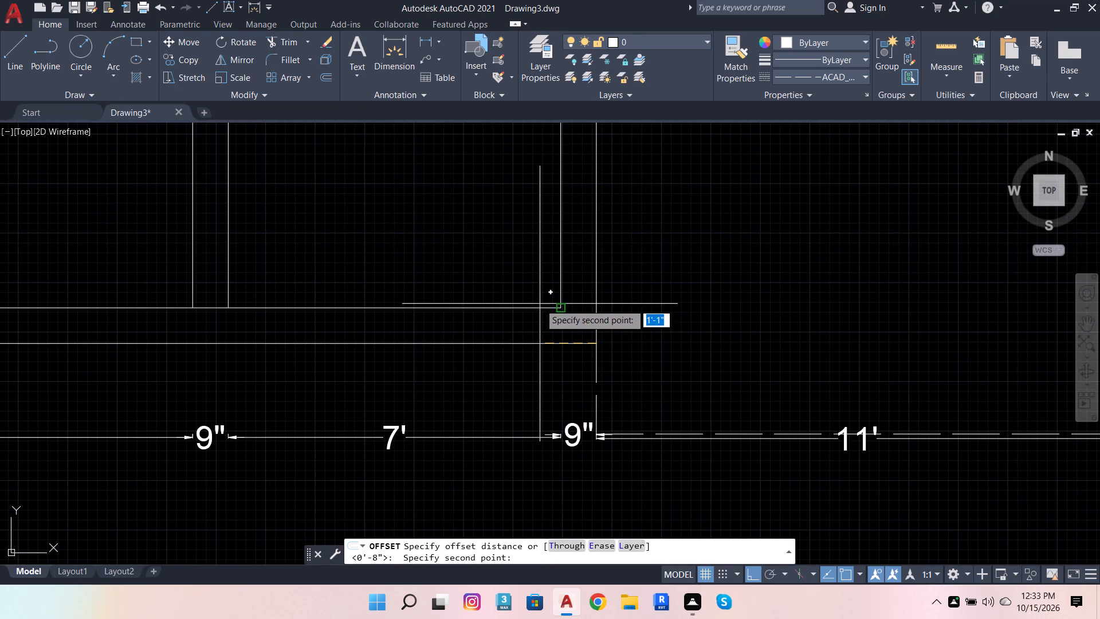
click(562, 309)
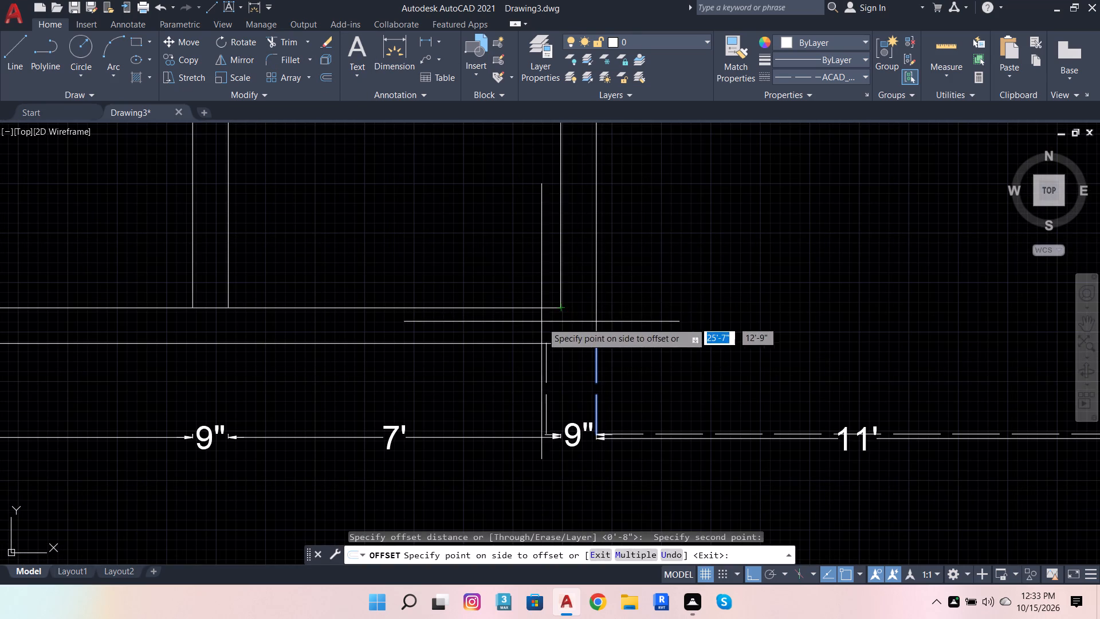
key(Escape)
Offset the short vertical dashed line below the south wall's corner by 9" toward the 7' bay.
click(601, 368)
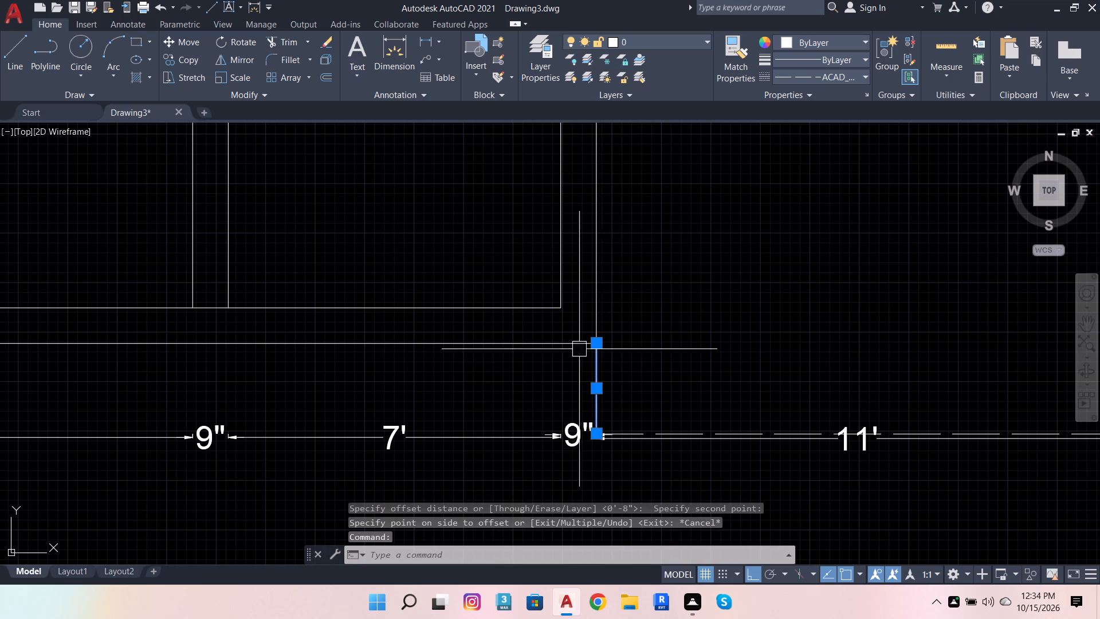
click(327, 69)
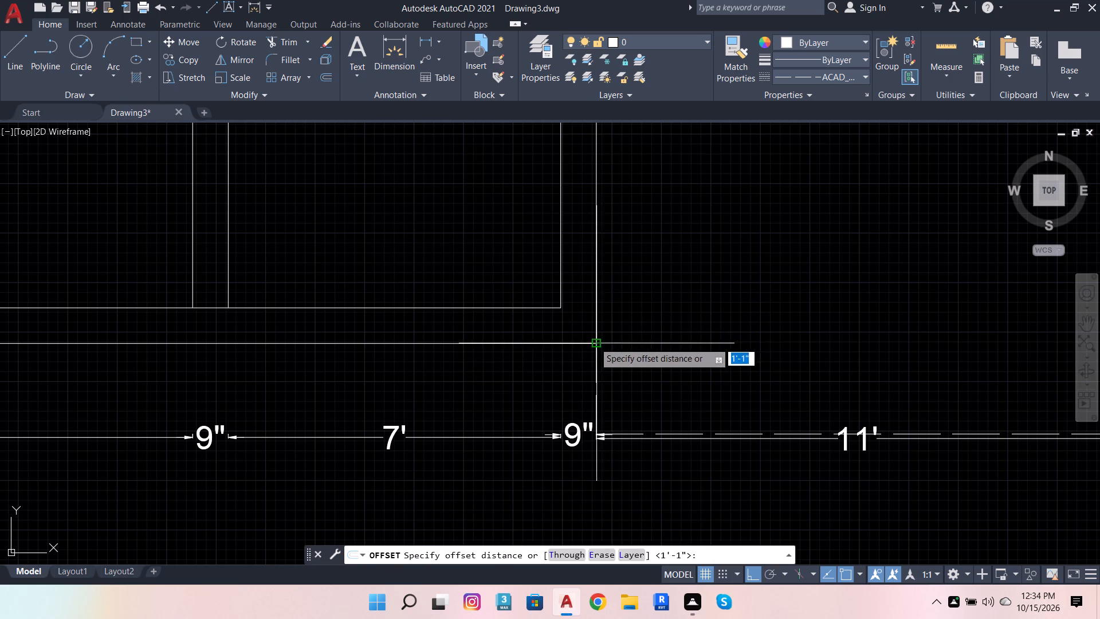
click(594, 342)
key(9)
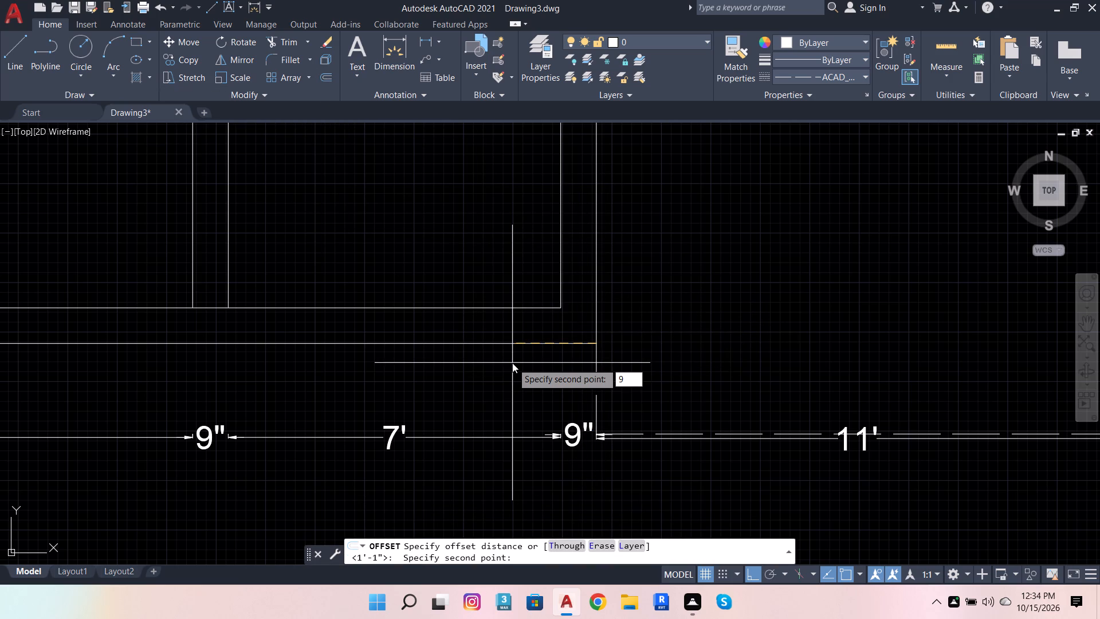
key(Return)
click(512, 363)
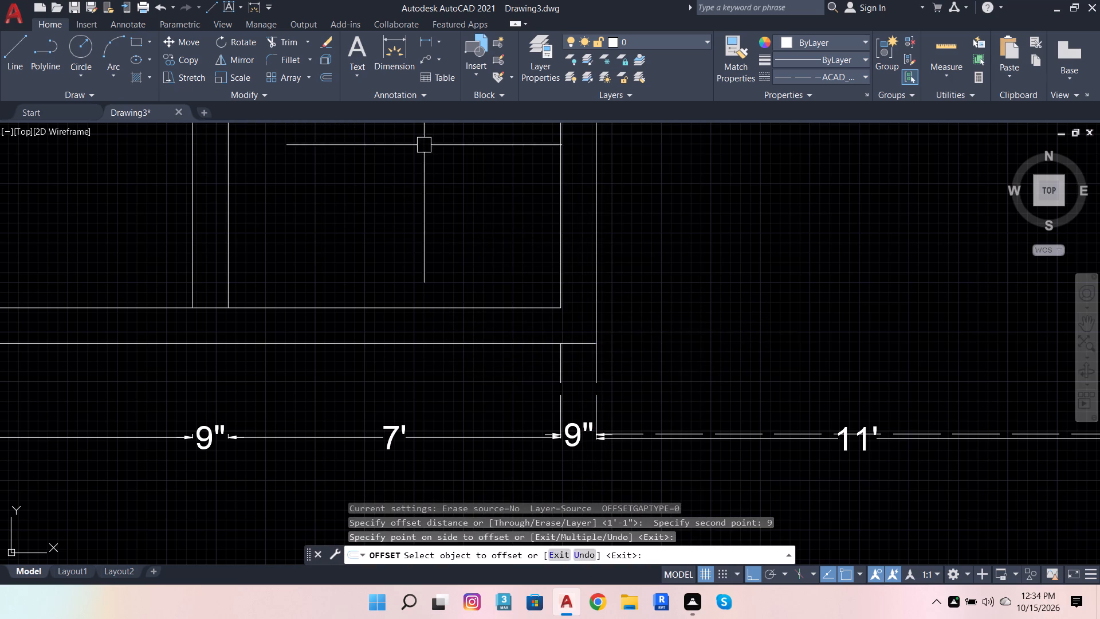
key(Escape)
Delete the original short vertical dashed line directly below the south wall's outer corner.
click(604, 382)
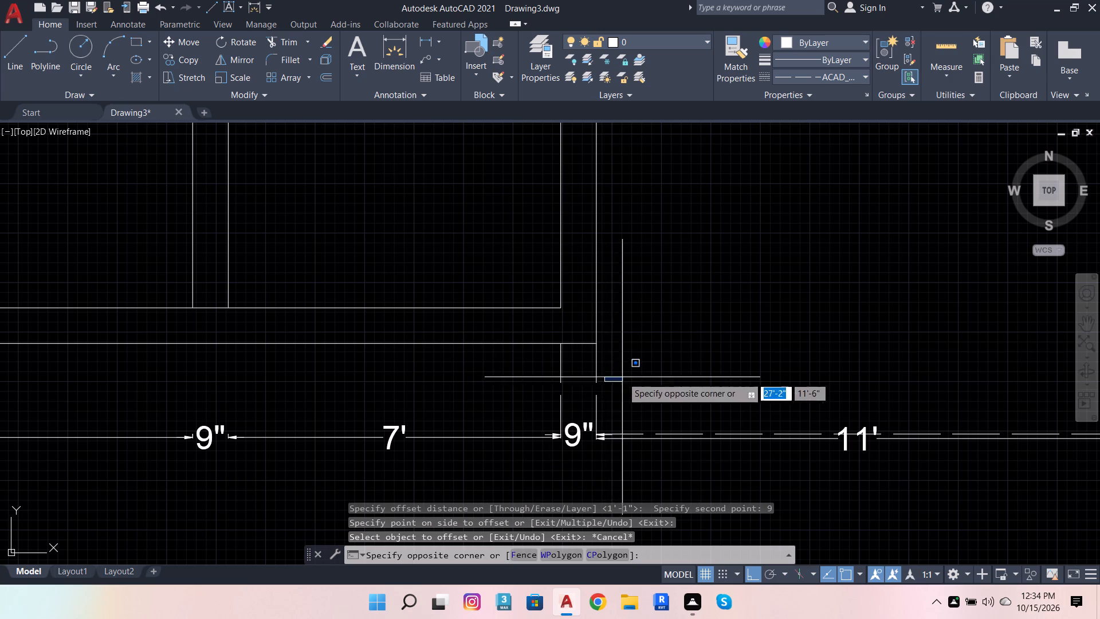
click(582, 387)
key(Delete)
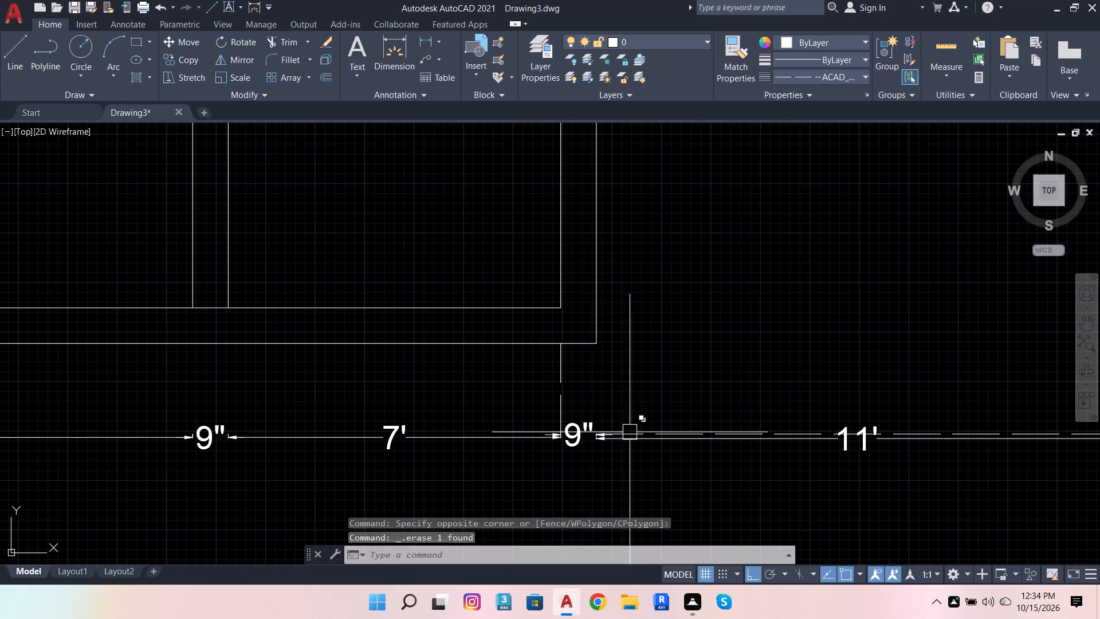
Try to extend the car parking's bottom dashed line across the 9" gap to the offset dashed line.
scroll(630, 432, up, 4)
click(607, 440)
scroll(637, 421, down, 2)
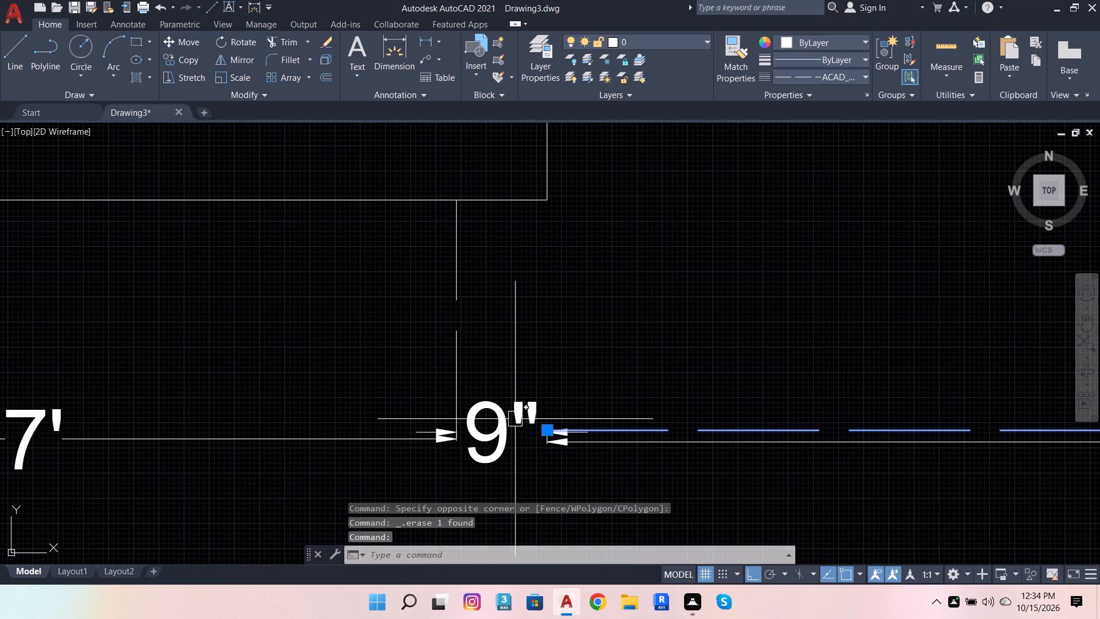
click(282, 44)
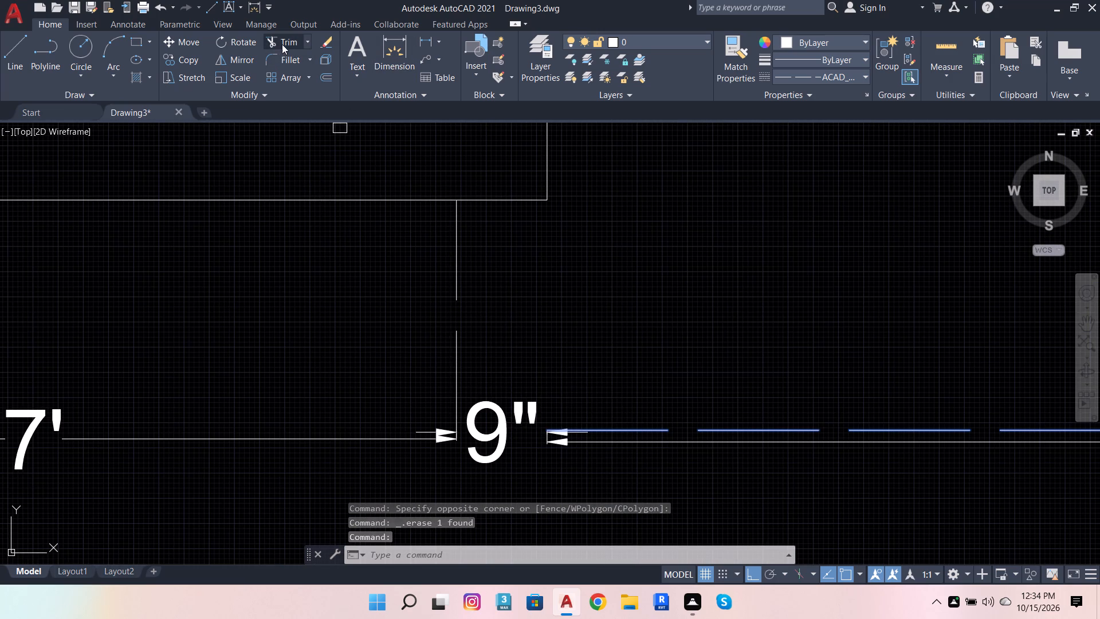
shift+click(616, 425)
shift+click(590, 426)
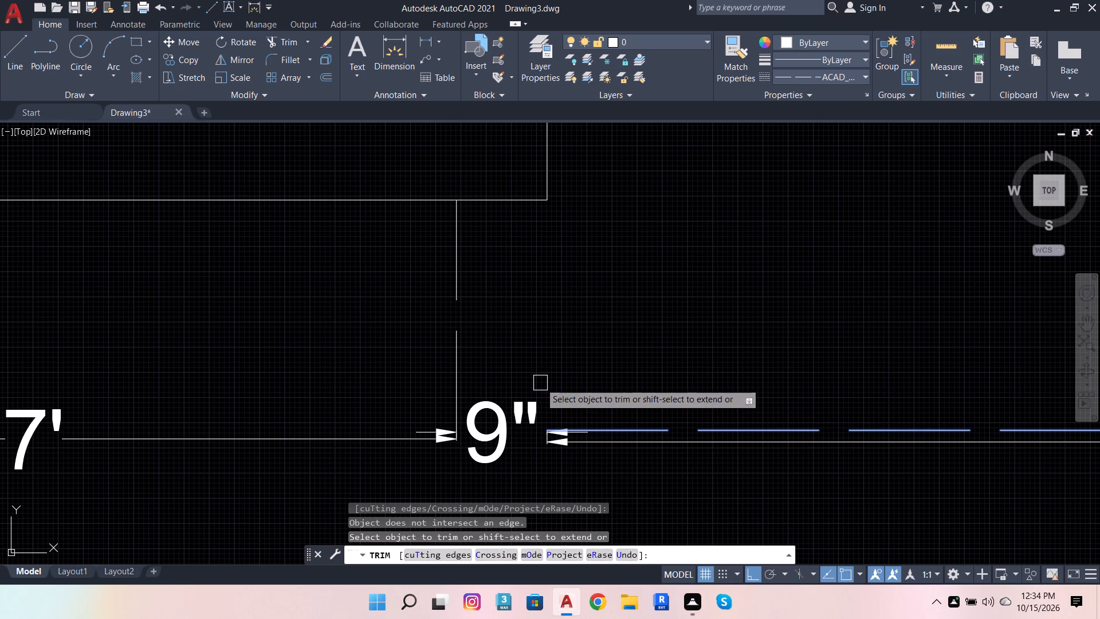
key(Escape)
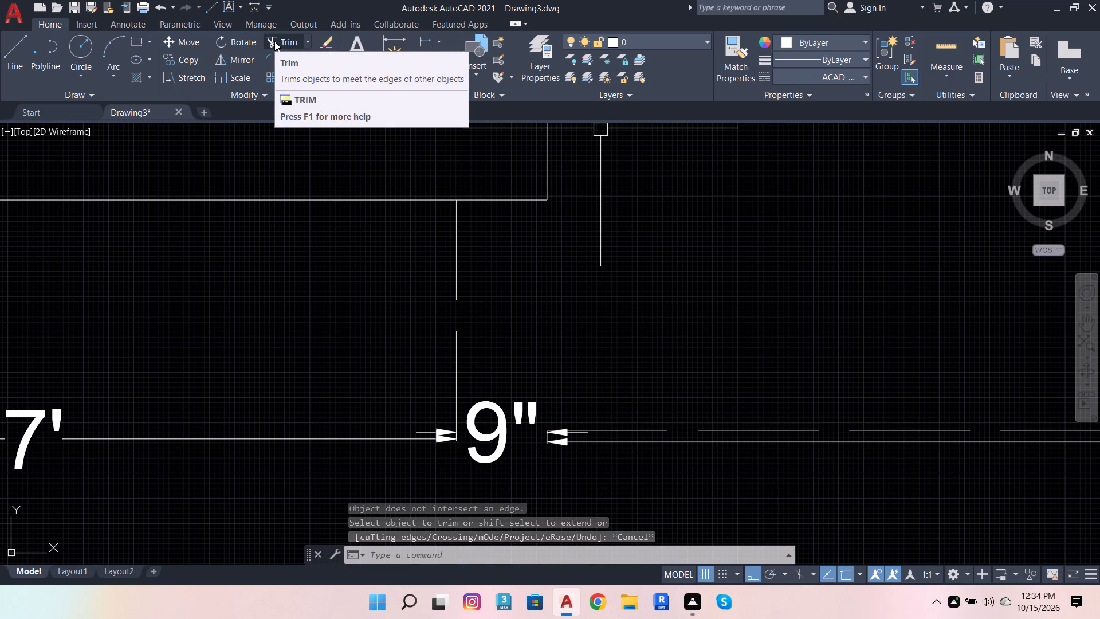
Extend the car parking's bottom dashed line across the 9" gap to meet the short vertical dashed line.
click(274, 41)
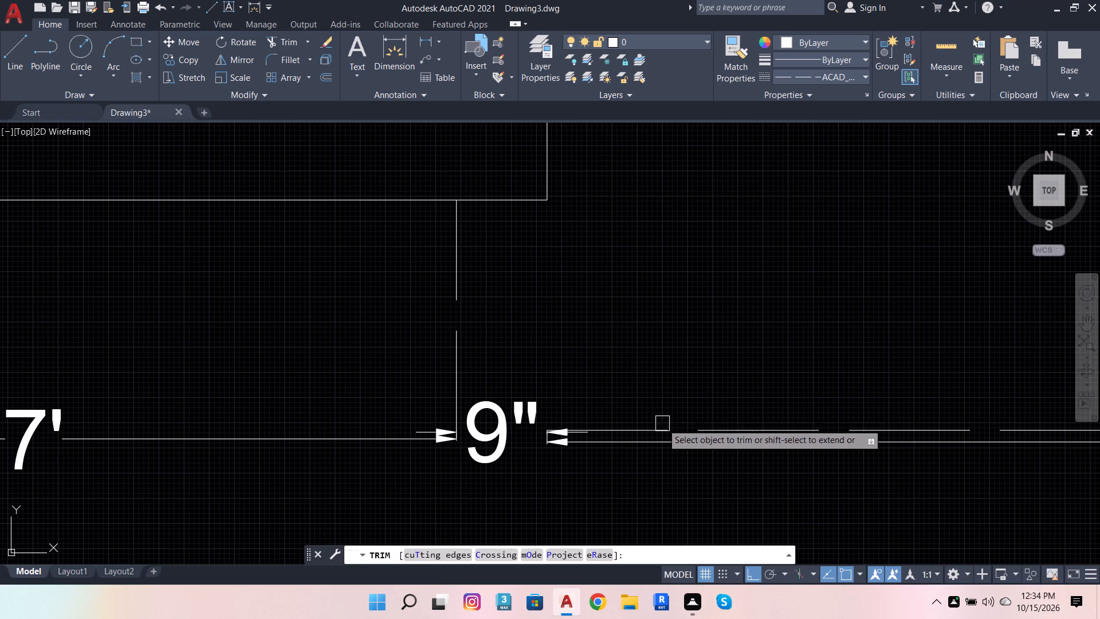
shift+click(643, 428)
scroll(659, 328, down, 4)
key(Escape)
scroll(650, 319, up, 3)
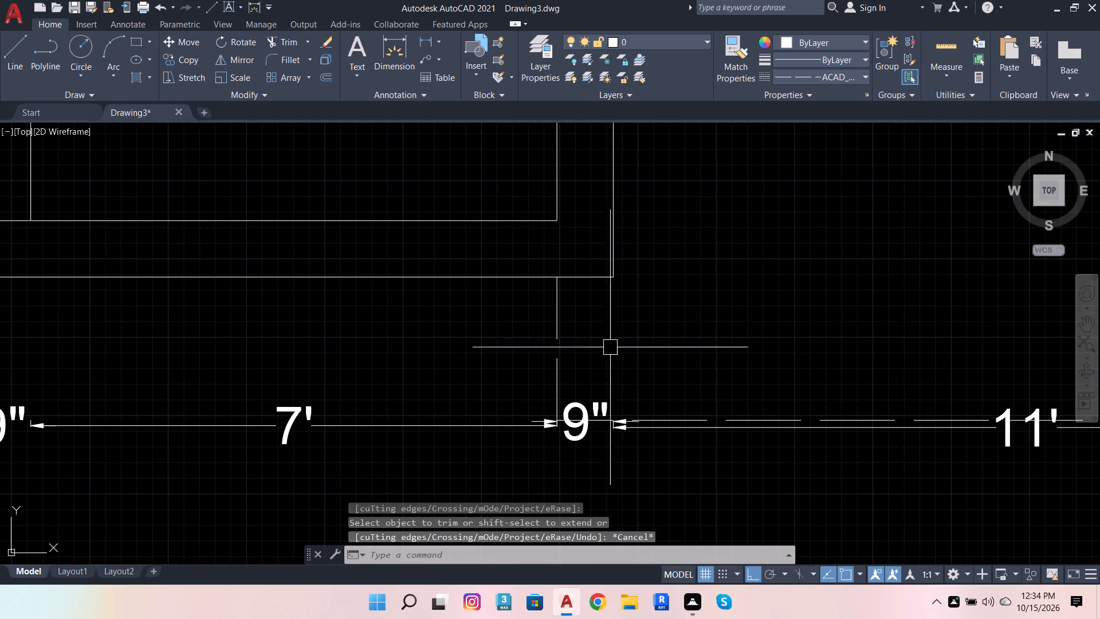
Join the short vertical dashed line, the car parking's dashed polyline and the short dashed line at its upper end into one polyline.
click(560, 342)
click(684, 421)
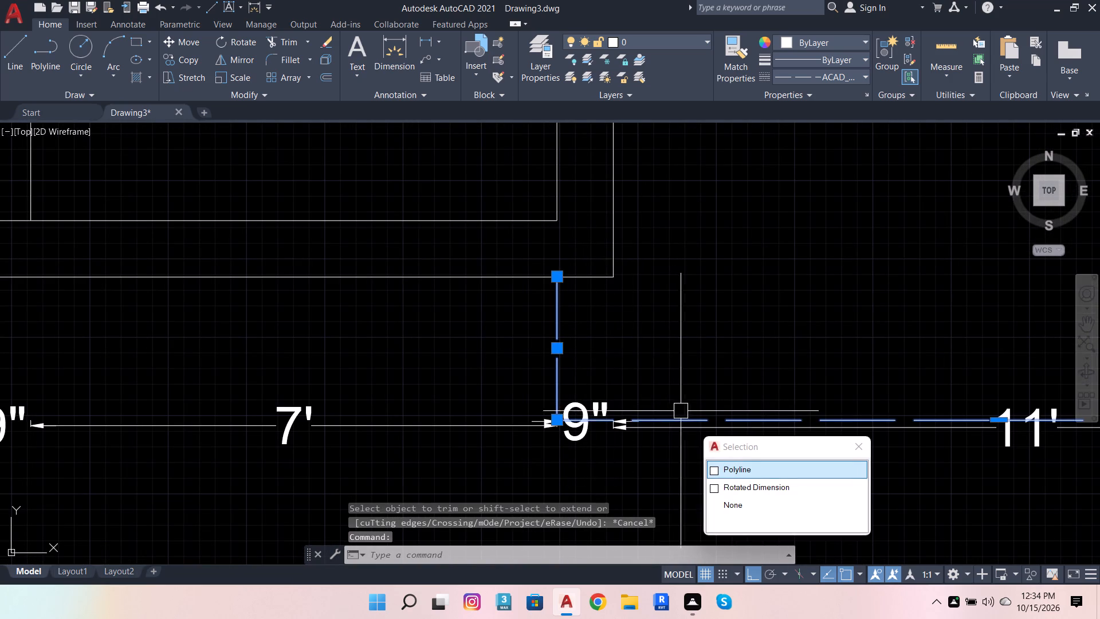
click(746, 463)
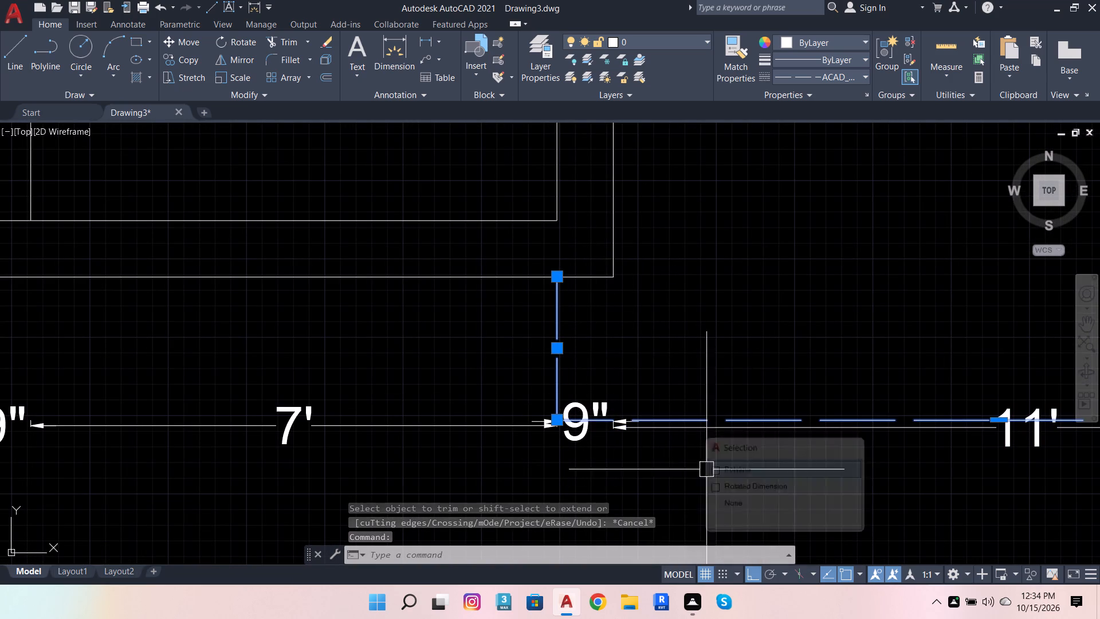
scroll(355, 508, down, 2)
scroll(542, 437, down, 2)
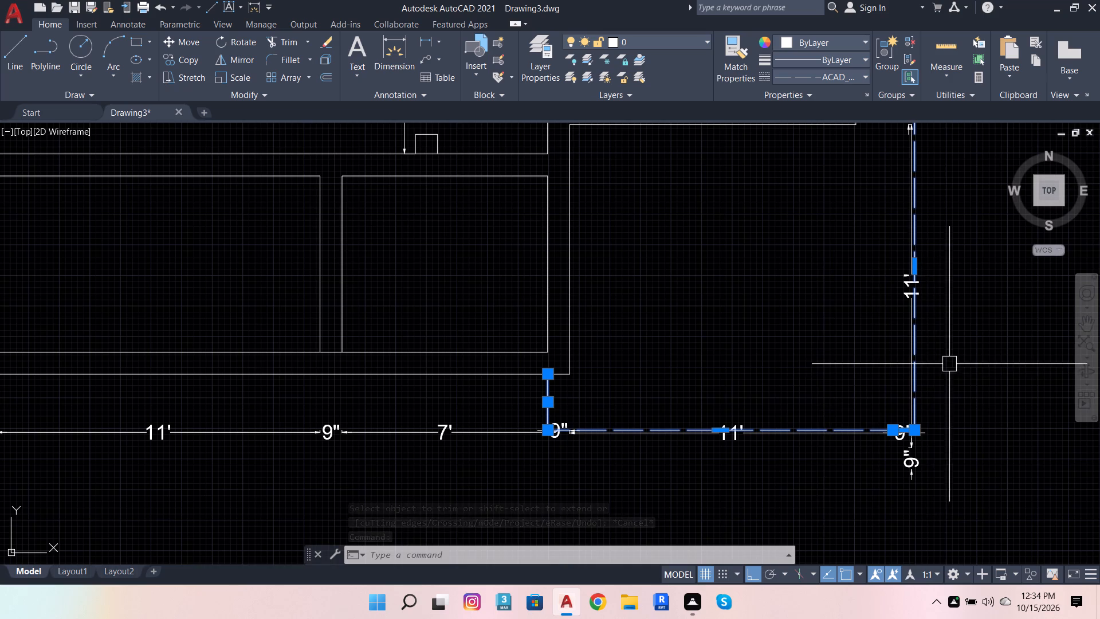
scroll(784, 420, down, 2)
scroll(833, 317, up, 3)
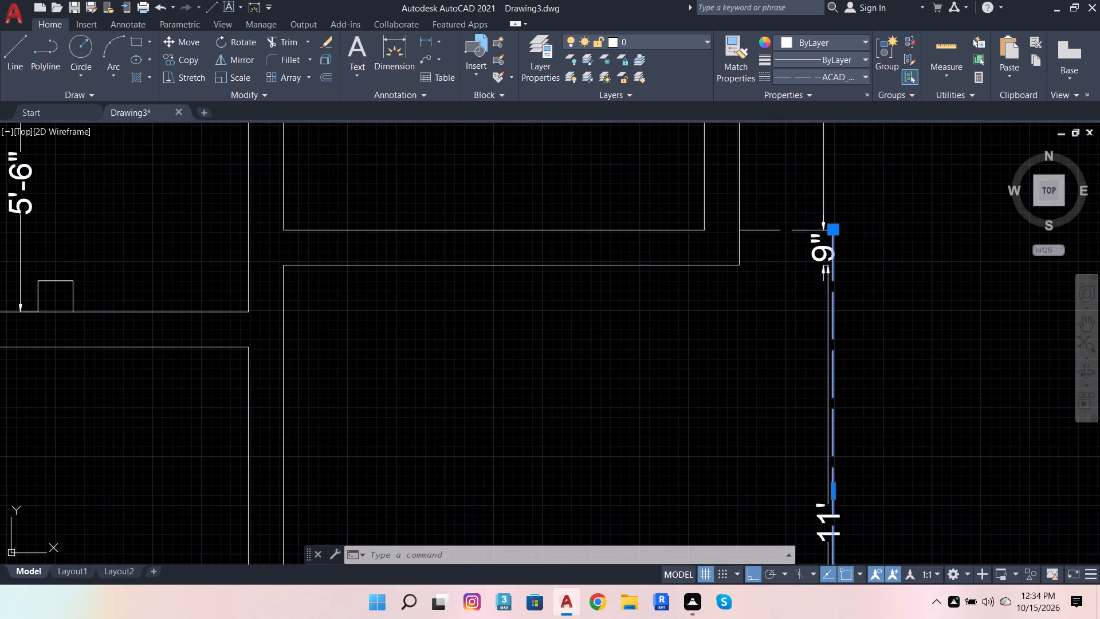
click(798, 233)
scroll(793, 225, down, 4)
scroll(780, 262, up, 3)
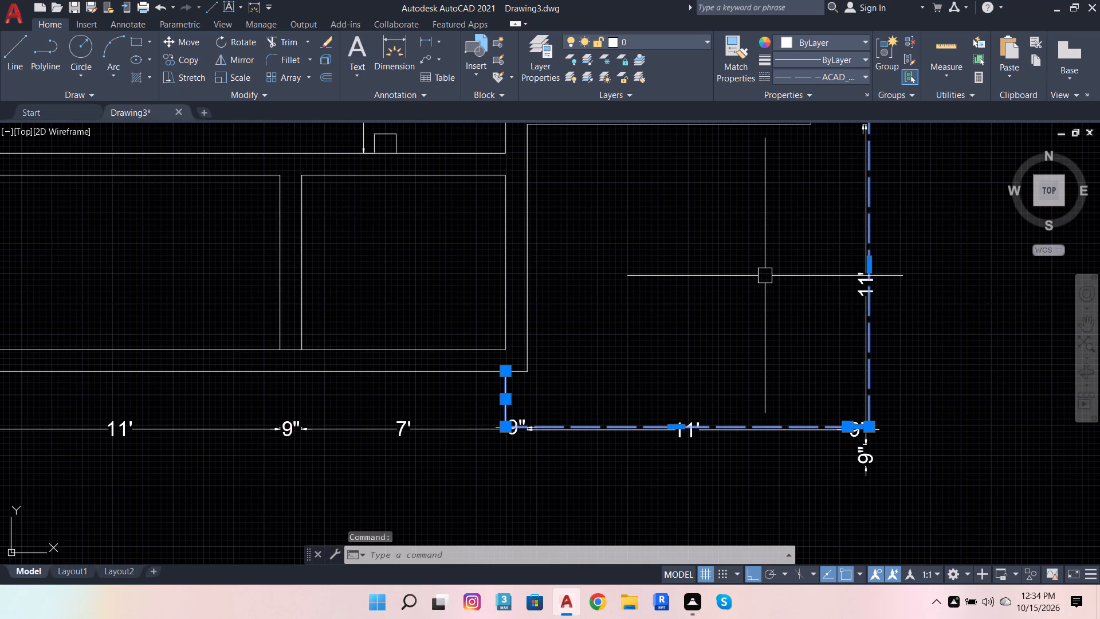
key(j)
key(Return)
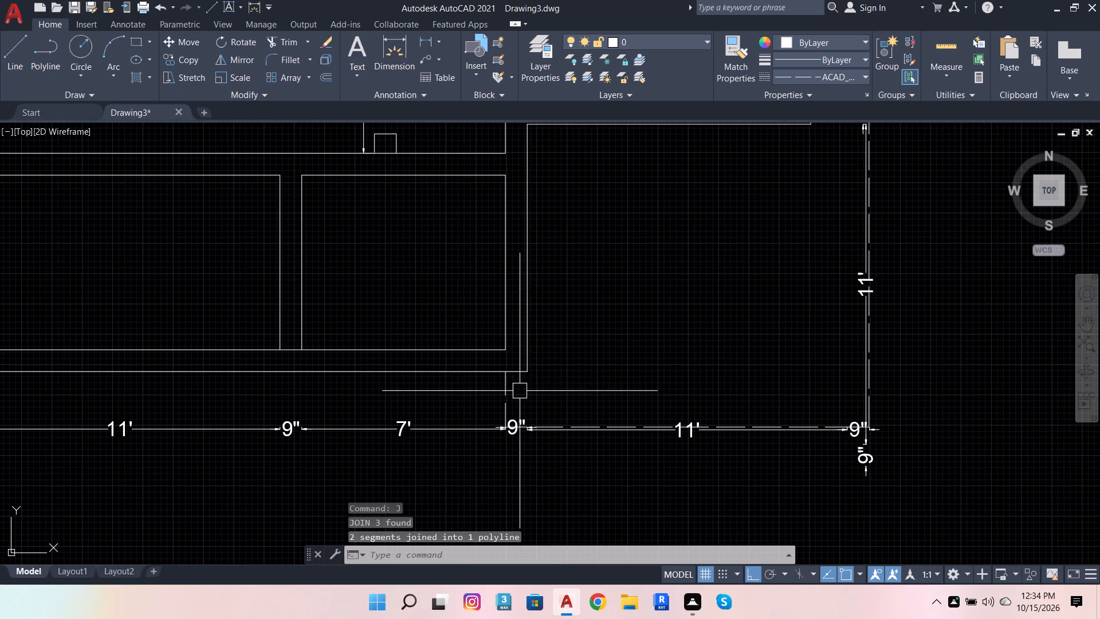